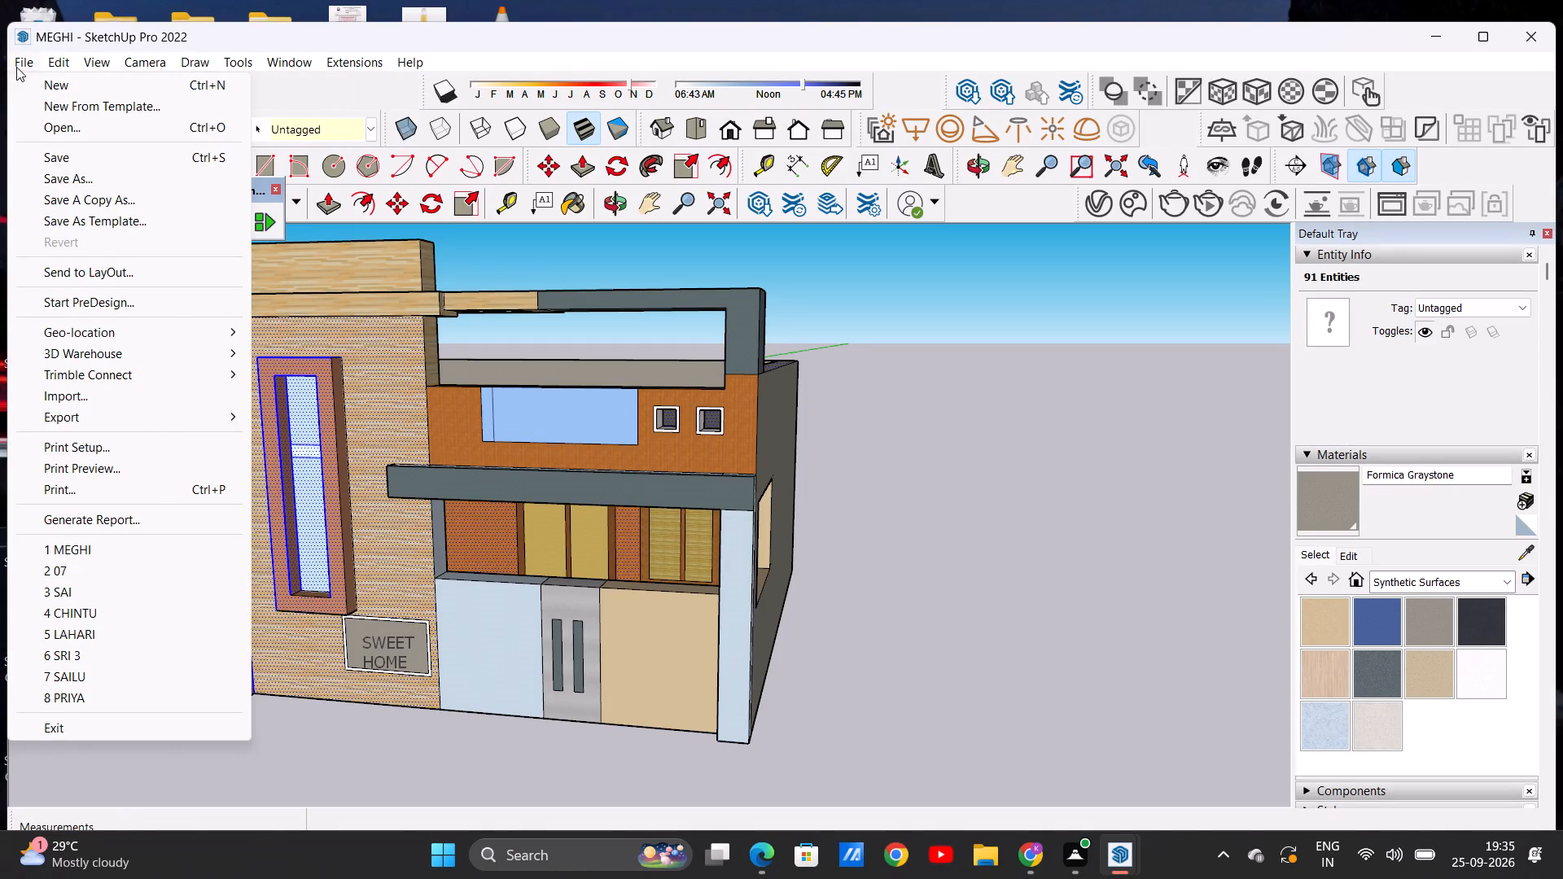
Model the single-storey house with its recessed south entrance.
Start a new blank model and set it to the standard top view.
{"action": "left_click", "coordinate": [34, 85]}
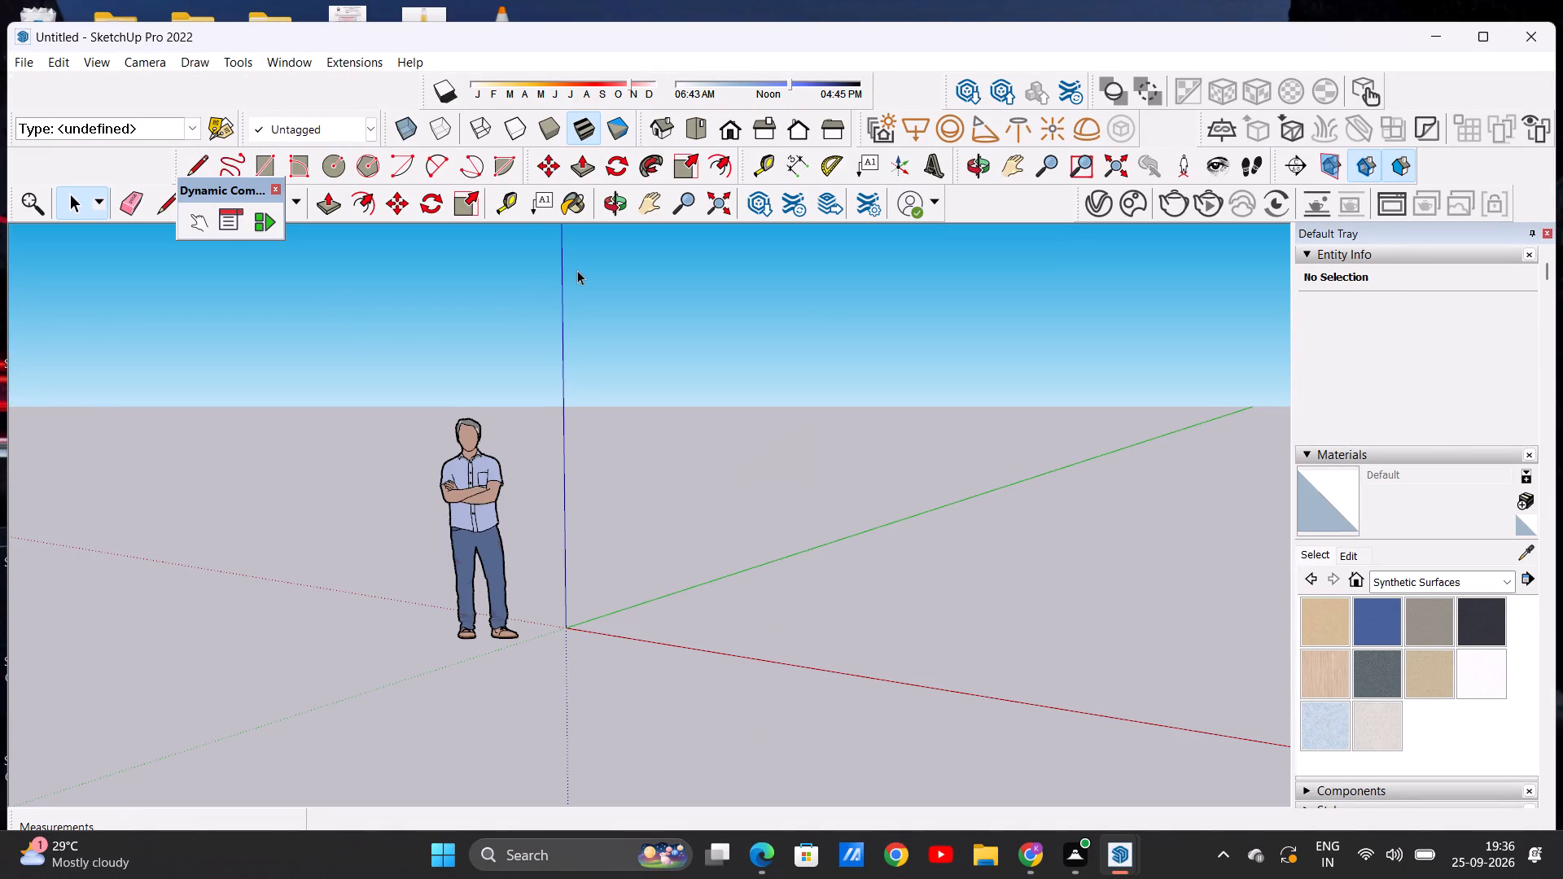
{"action": "scroll", "coordinate": [905, 356], "scroll_direction": "up", "scroll_amount": 6}
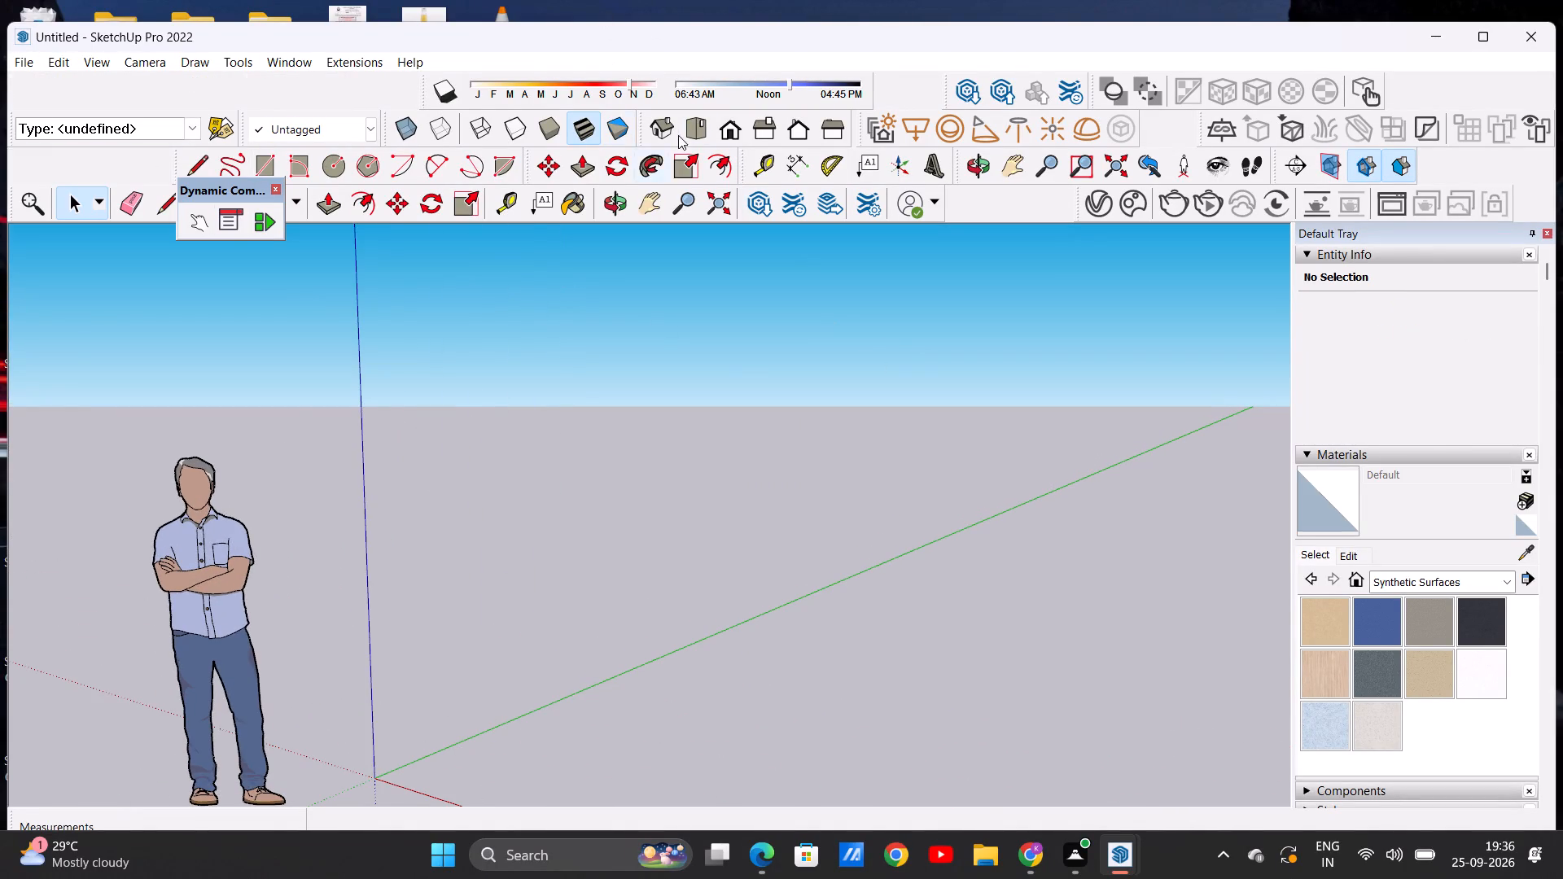
{"action": "left_click", "coordinate": [694, 130]}
{"action": "scroll", "coordinate": [1135, 286], "scroll_direction": "up", "scroll_amount": 6}
{"action": "scroll", "coordinate": [1054, 335], "scroll_direction": "down", "scroll_amount": 5}
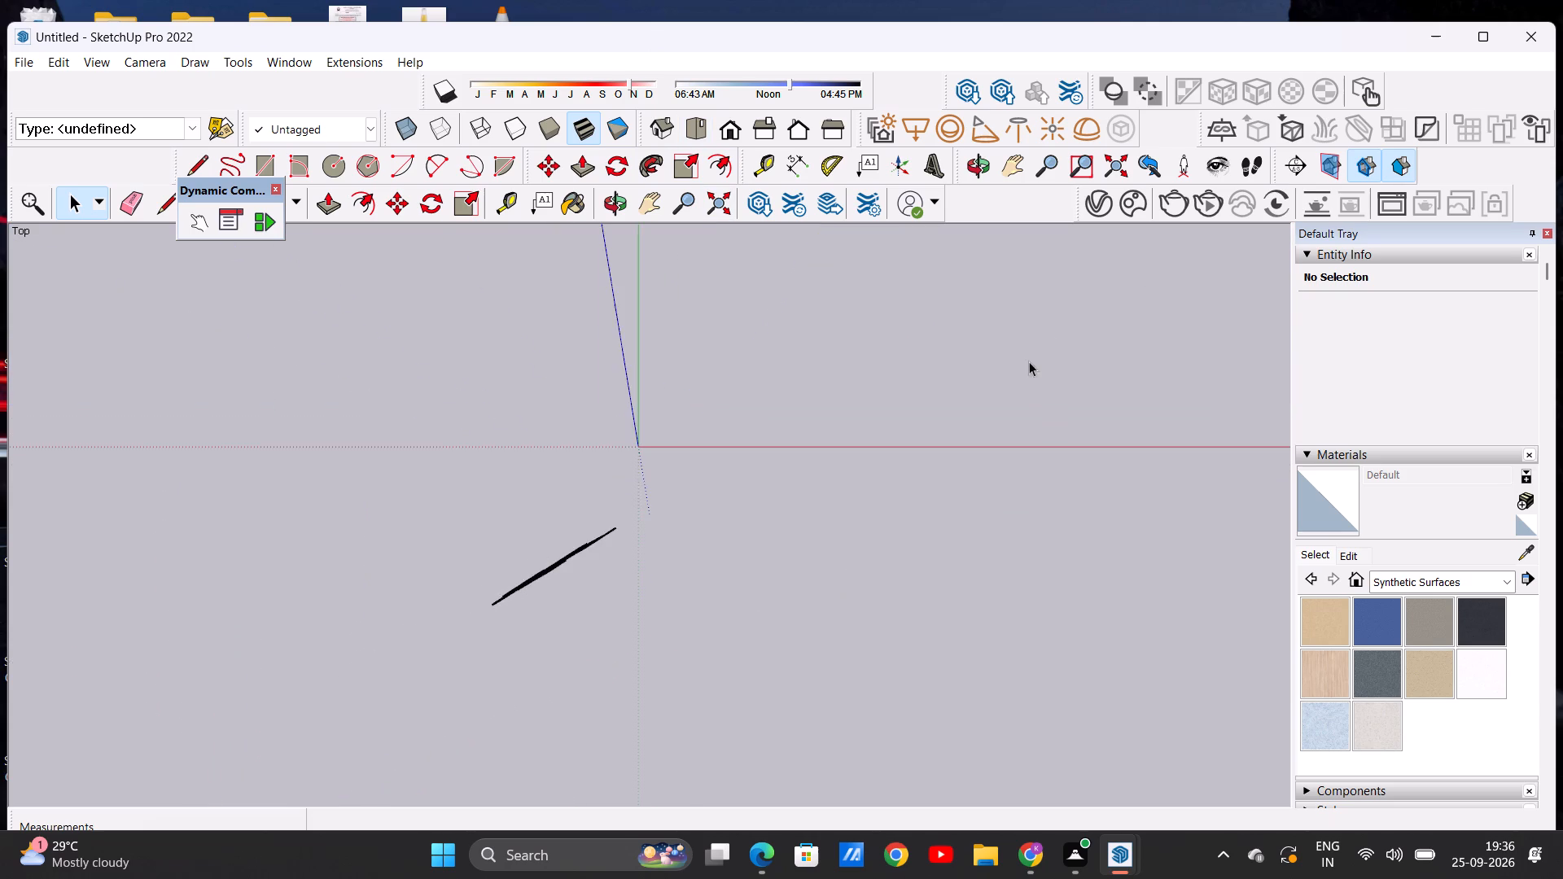
{"action": "scroll", "coordinate": [1057, 269], "scroll_direction": "up", "scroll_amount": 7}
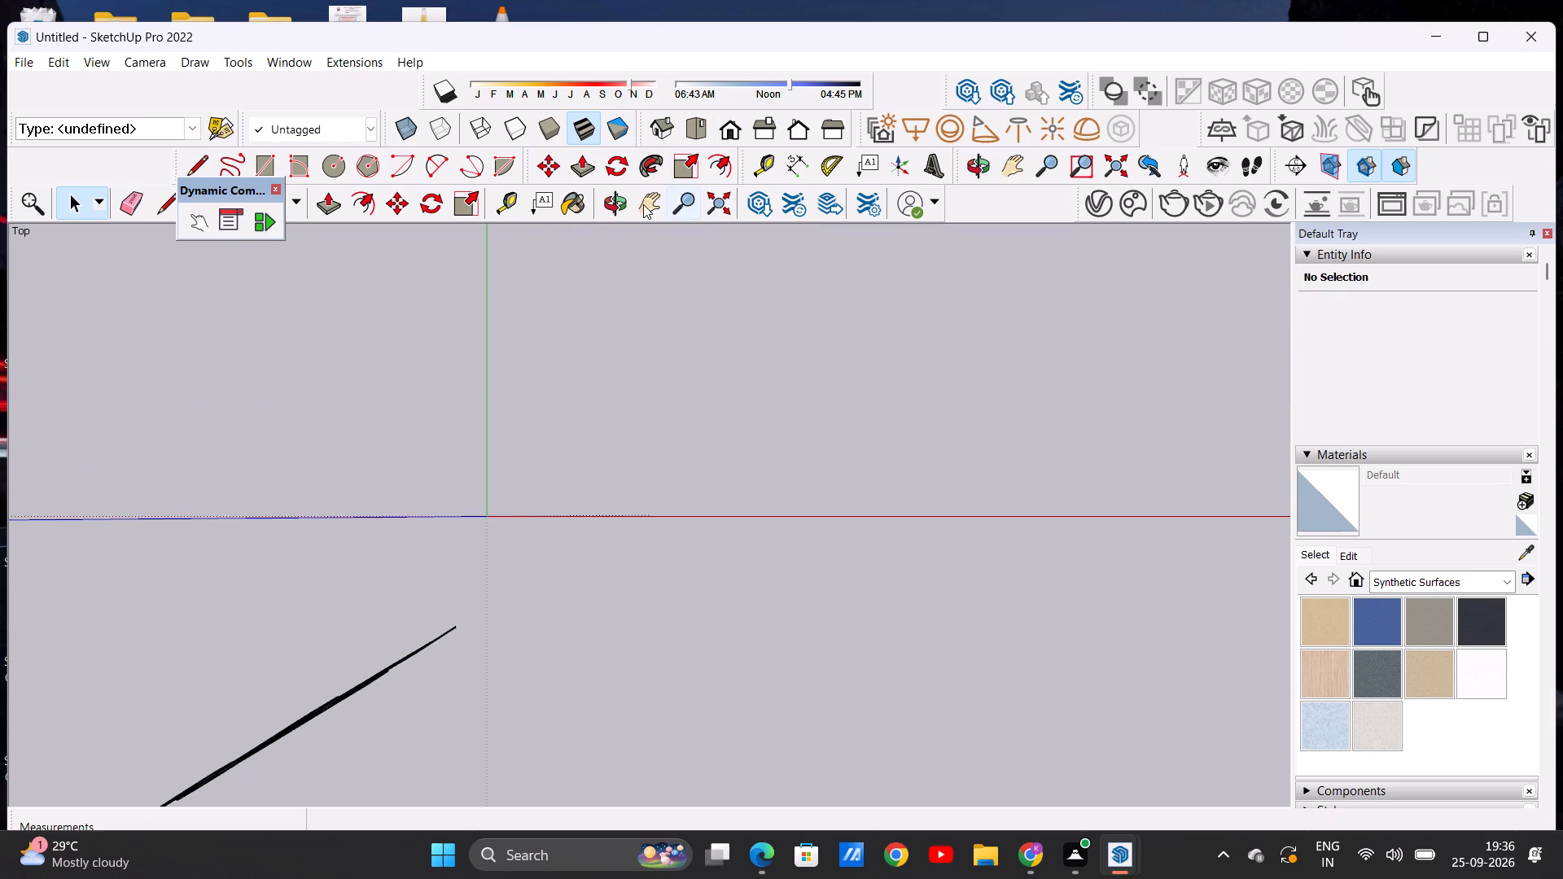
Draw a rectangle about 6' 5" by 5' 7" on the ground plane, between the positive red and green axes.
{"action": "left_click", "coordinate": [643, 204]}
{"action": "left_click_drag", "start_coordinate": [491, 506], "coordinate": [372, 768]}
{"action": "scroll", "coordinate": [1063, 711], "scroll_direction": "up", "scroll_amount": 6}
{"action": "scroll", "coordinate": [842, 488], "scroll_direction": "down", "scroll_amount": 5}
{"action": "scroll", "coordinate": [1104, 613], "scroll_direction": "up", "scroll_amount": 3}
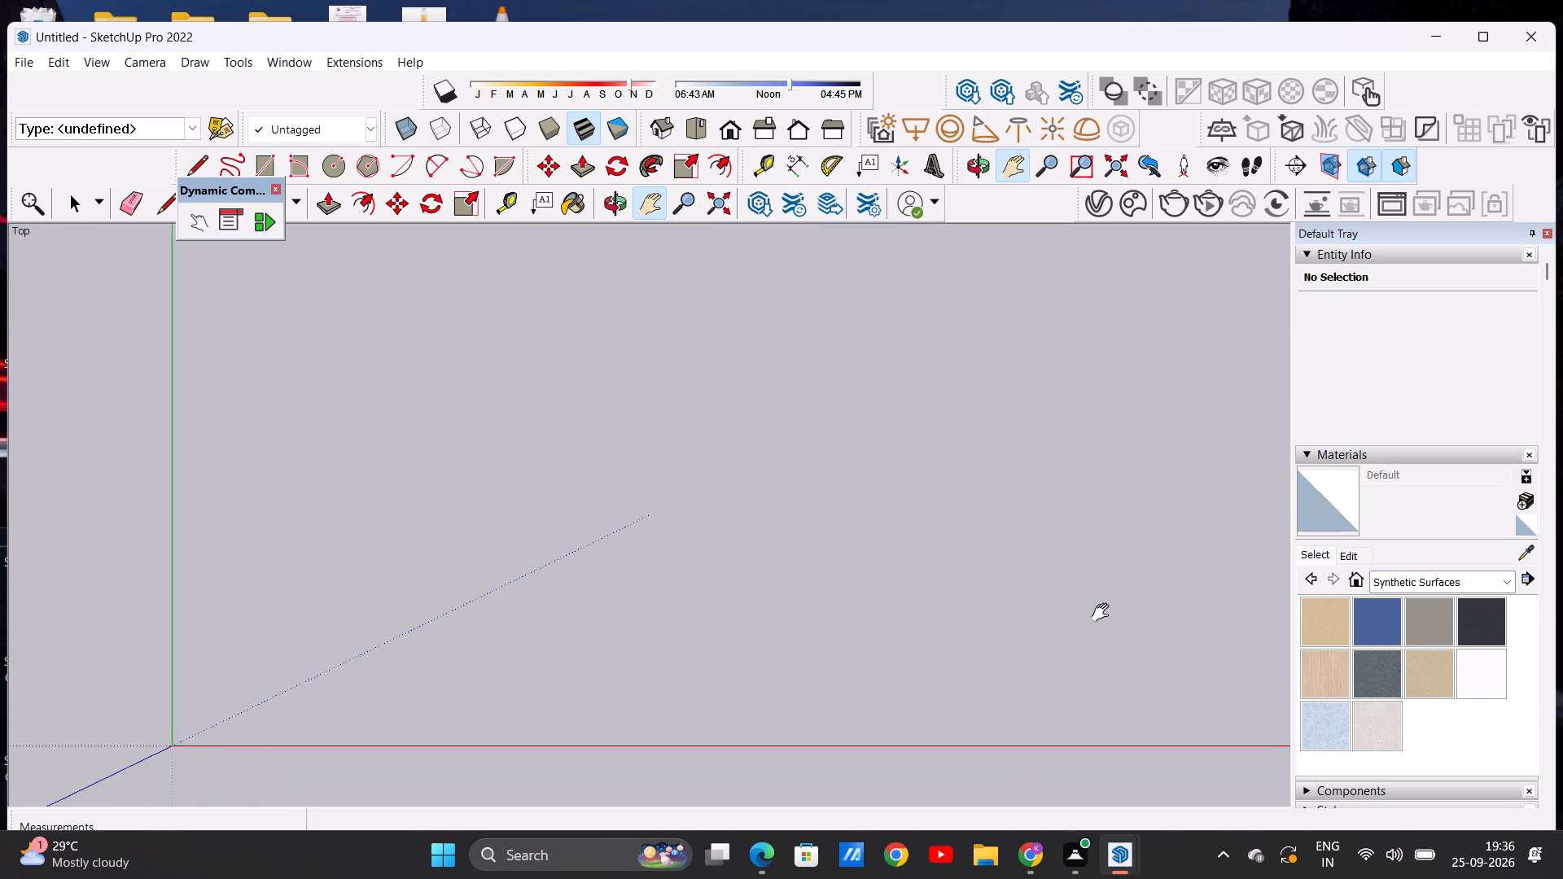
{"action": "scroll", "coordinate": [1104, 613], "scroll_direction": "up", "scroll_amount": 4}
{"action": "scroll", "coordinate": [1079, 635], "scroll_direction": "down", "scroll_amount": 5}
{"action": "scroll", "coordinate": [1133, 458], "scroll_direction": "up", "scroll_amount": 5}
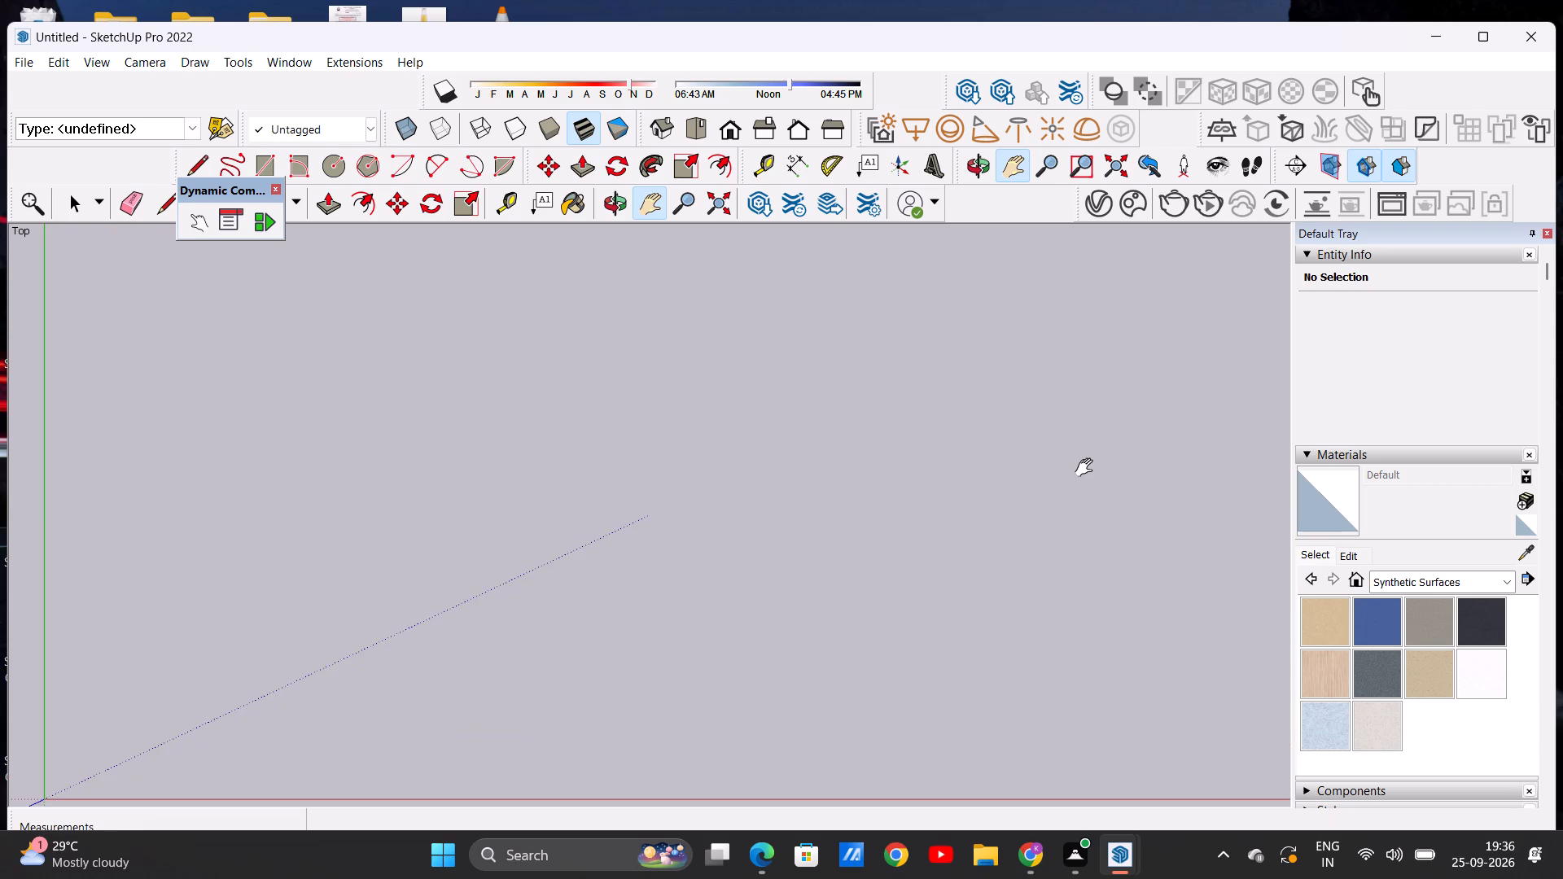
{"action": "scroll", "coordinate": [1076, 468], "scroll_direction": "down", "scroll_amount": 3}
{"action": "scroll", "coordinate": [1071, 457], "scroll_direction": "up", "scroll_amount": 2}
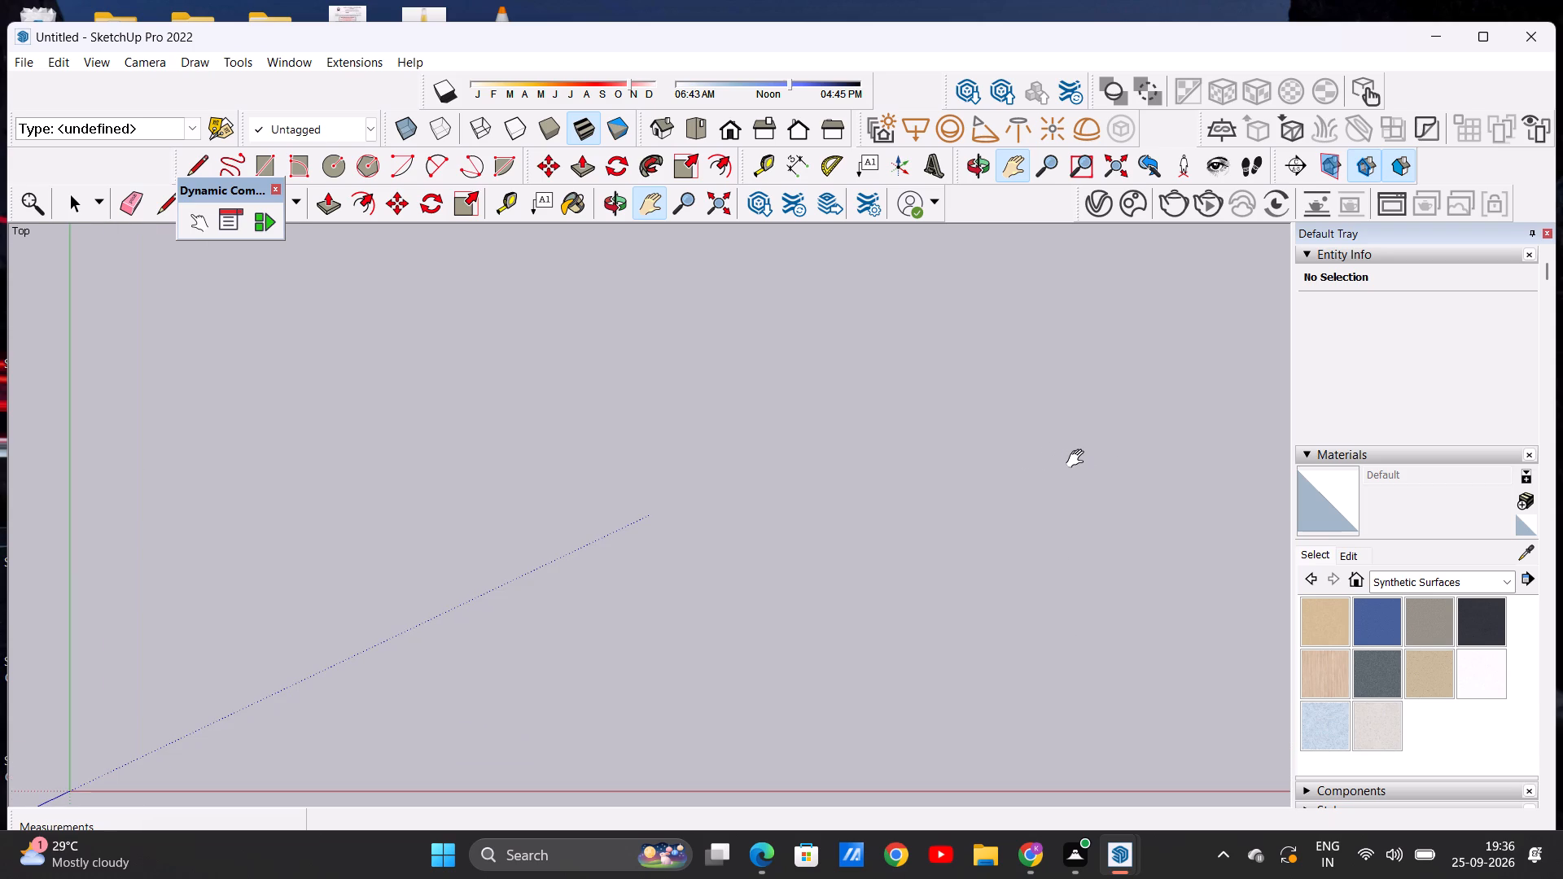
{"action": "key", "text": "space"}
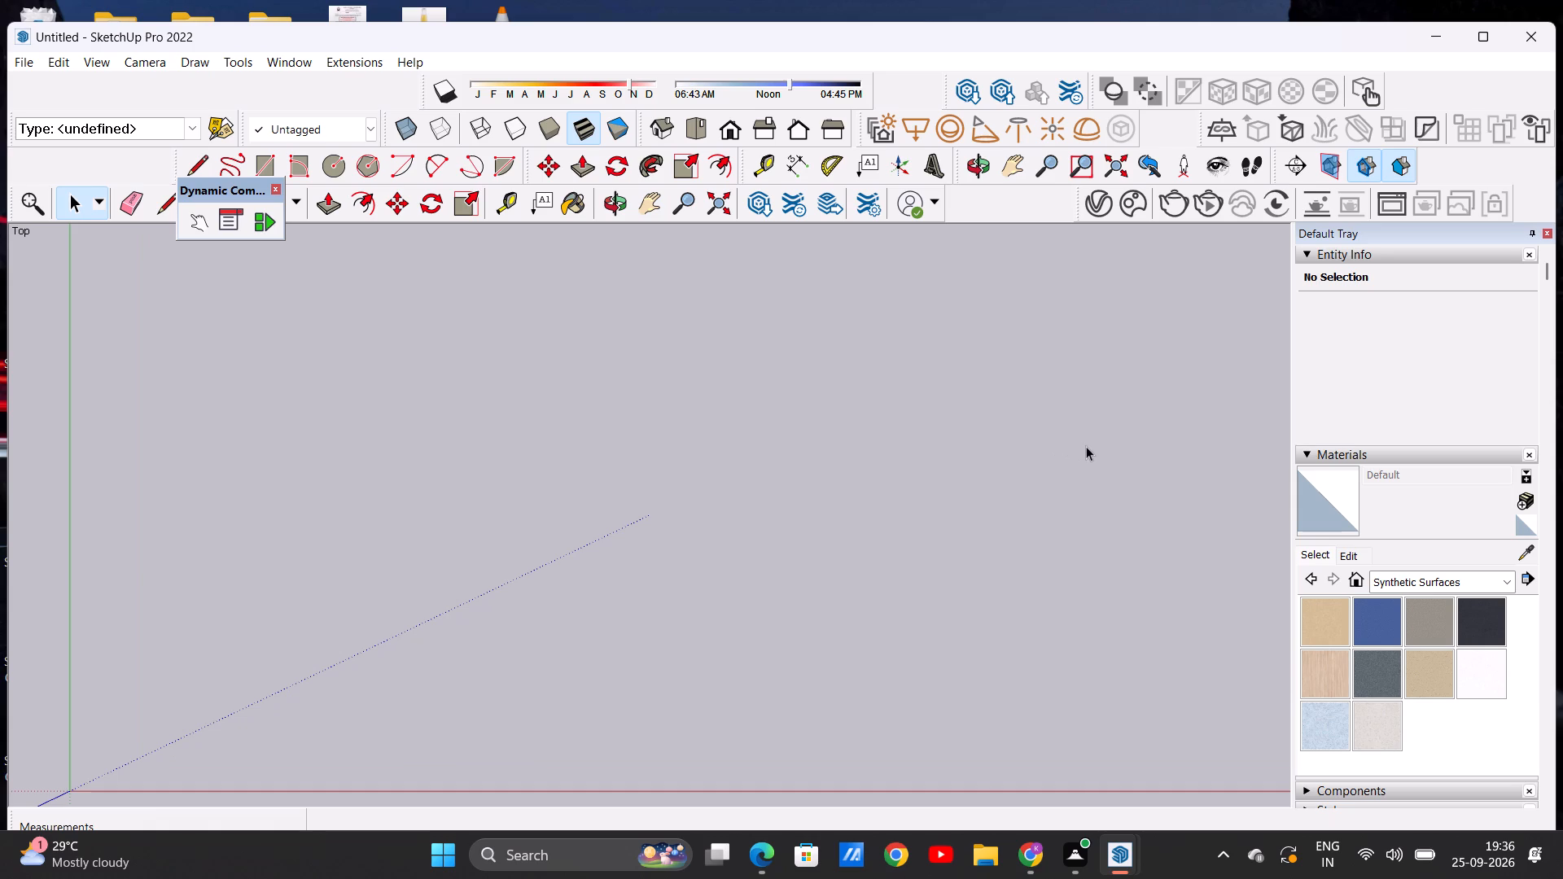
{"action": "scroll", "coordinate": [1022, 423], "scroll_direction": "down", "scroll_amount": 1}
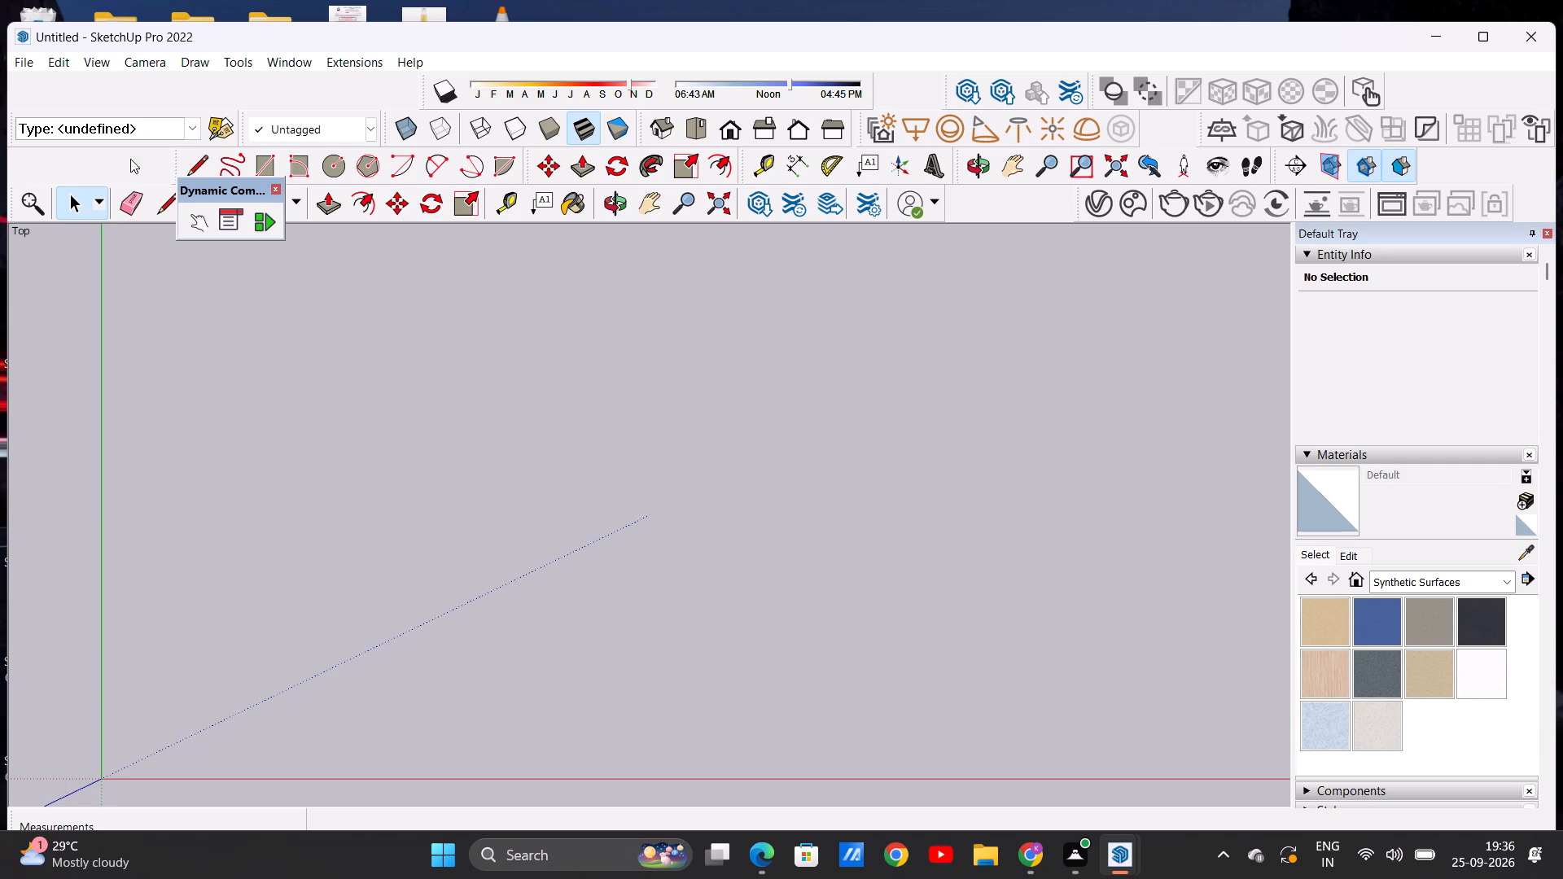
{"action": "left_click", "coordinate": [260, 158]}
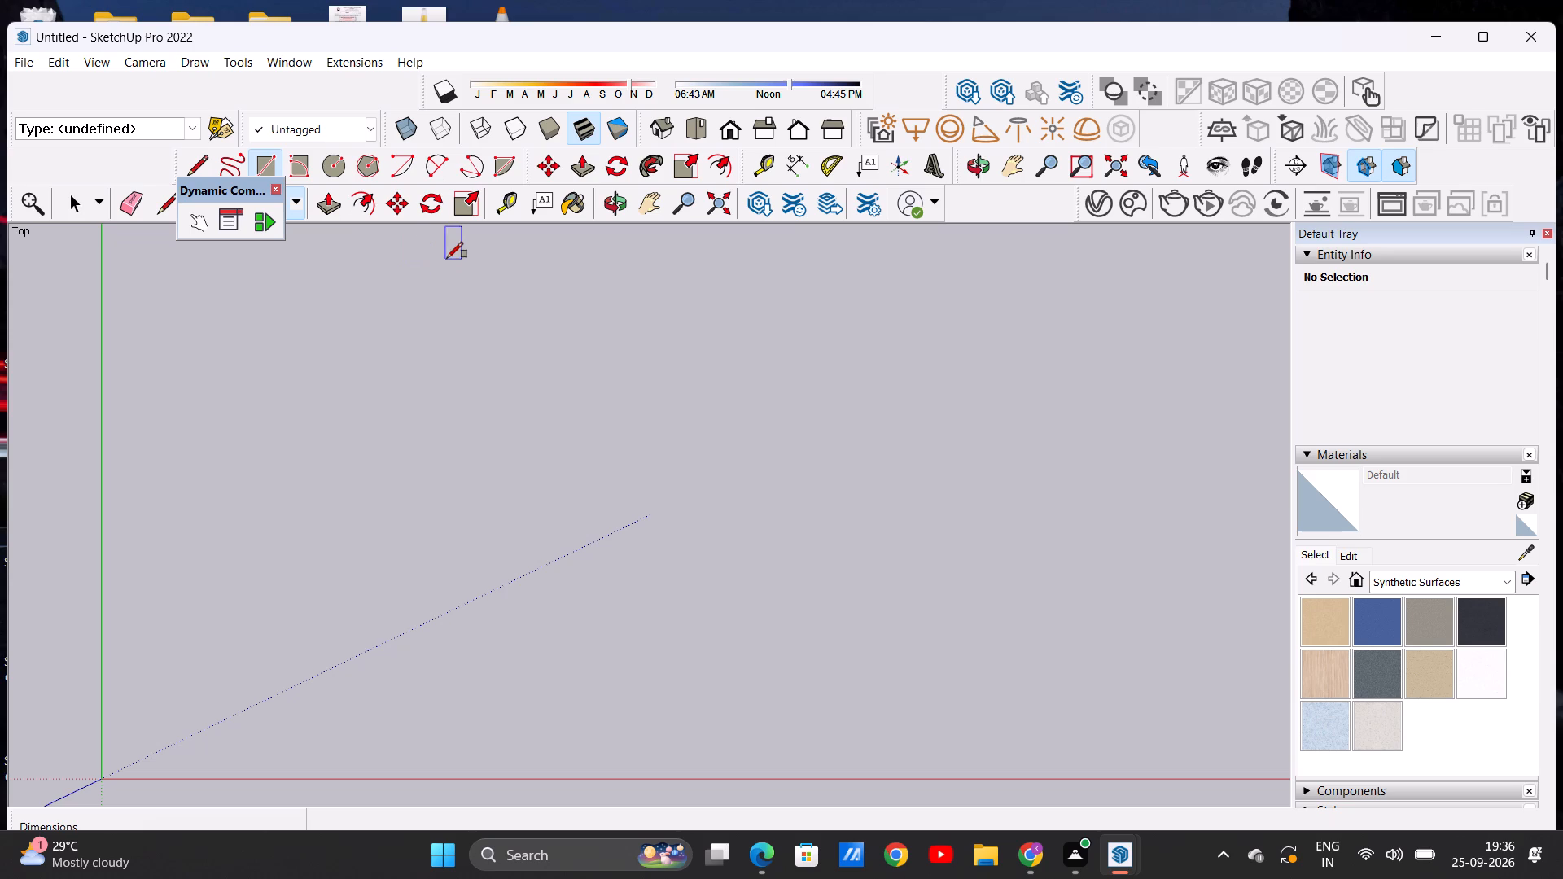
{"action": "left_click", "coordinate": [452, 247]}
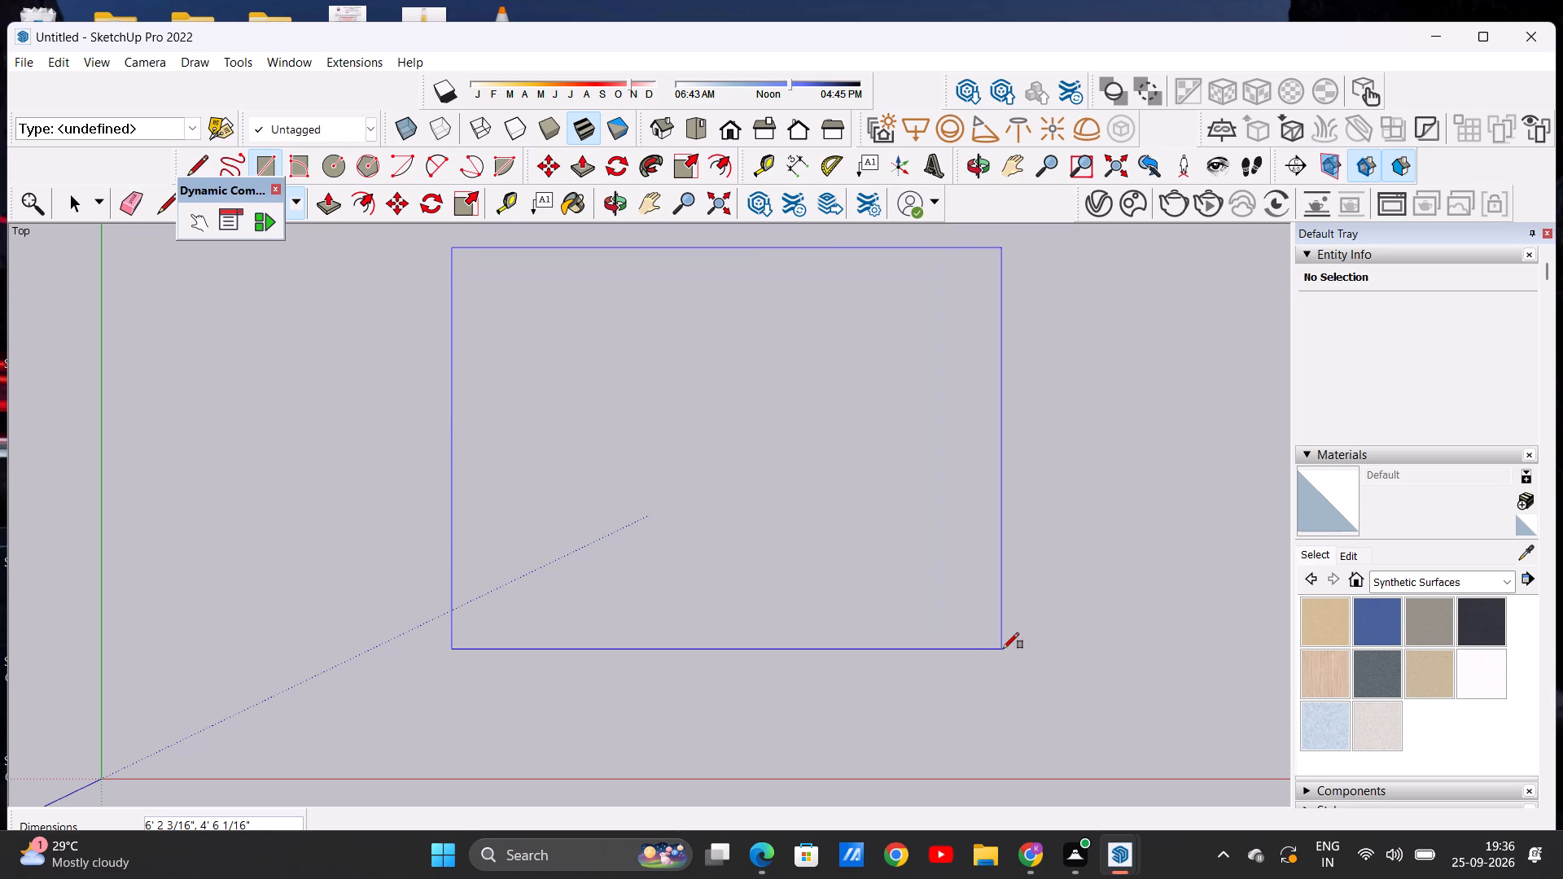
{"action": "left_click", "coordinate": [1022, 748]}
{"action": "key", "text": "space"}
Draw a second rectangle about 6' 5" by 2' 7" adjoining the first one along its full upper edge.
{"action": "scroll", "coordinate": [800, 278], "scroll_direction": "down", "scroll_amount": 4}
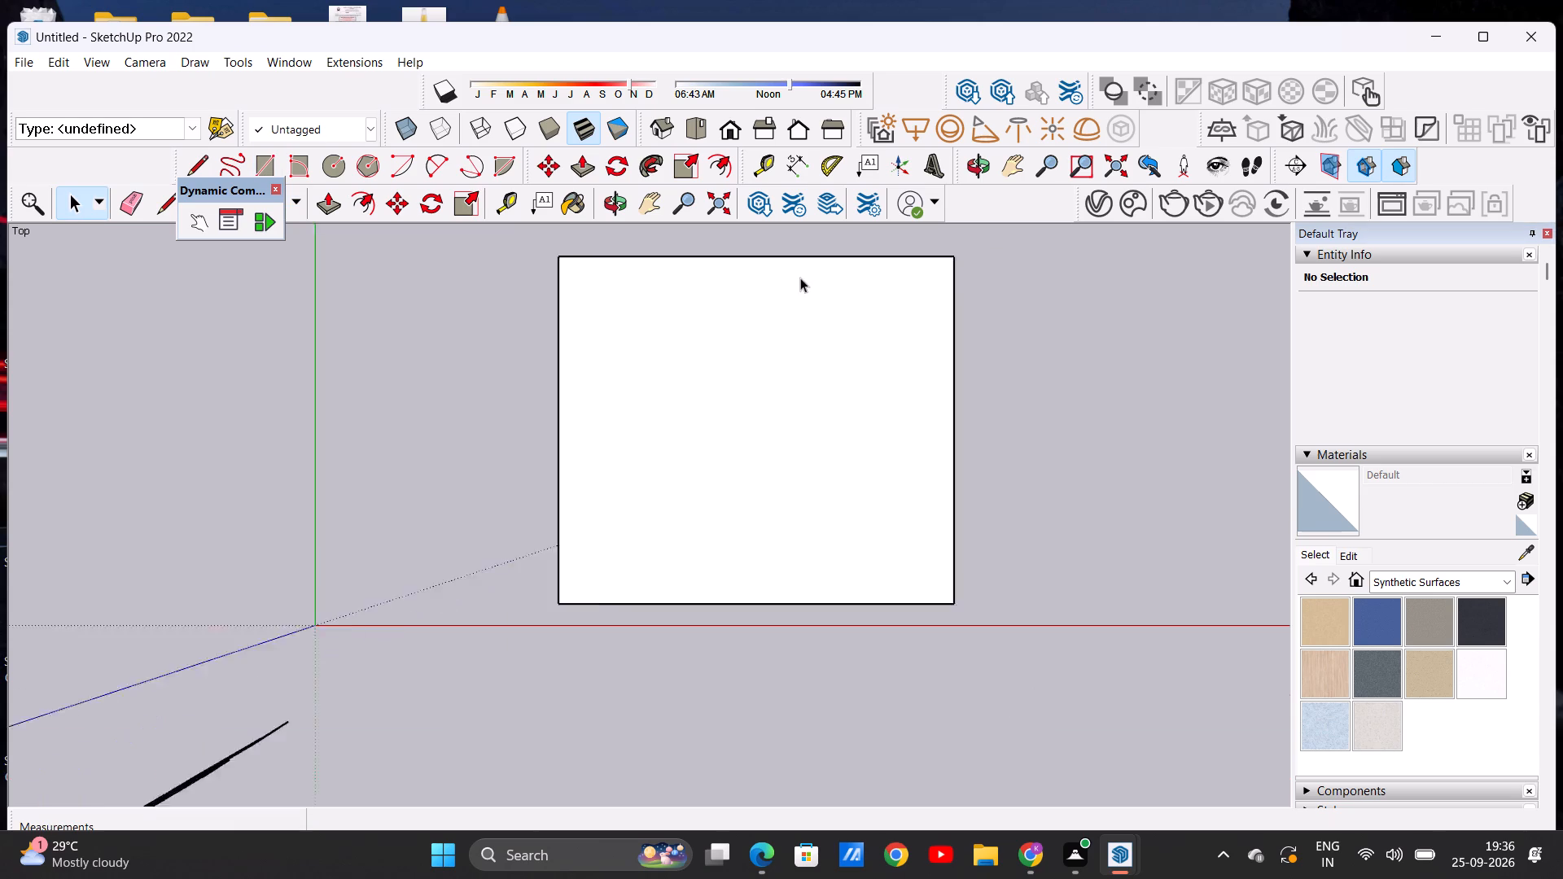
{"action": "scroll", "coordinate": [800, 278], "scroll_direction": "down", "scroll_amount": 4}
{"action": "scroll", "coordinate": [903, 395], "scroll_direction": "down", "scroll_amount": 7}
{"action": "scroll", "coordinate": [1062, 259], "scroll_direction": "up", "scroll_amount": 7}
{"action": "scroll", "coordinate": [985, 284], "scroll_direction": "up", "scroll_amount": 4}
{"action": "left_click", "coordinate": [256, 166]}
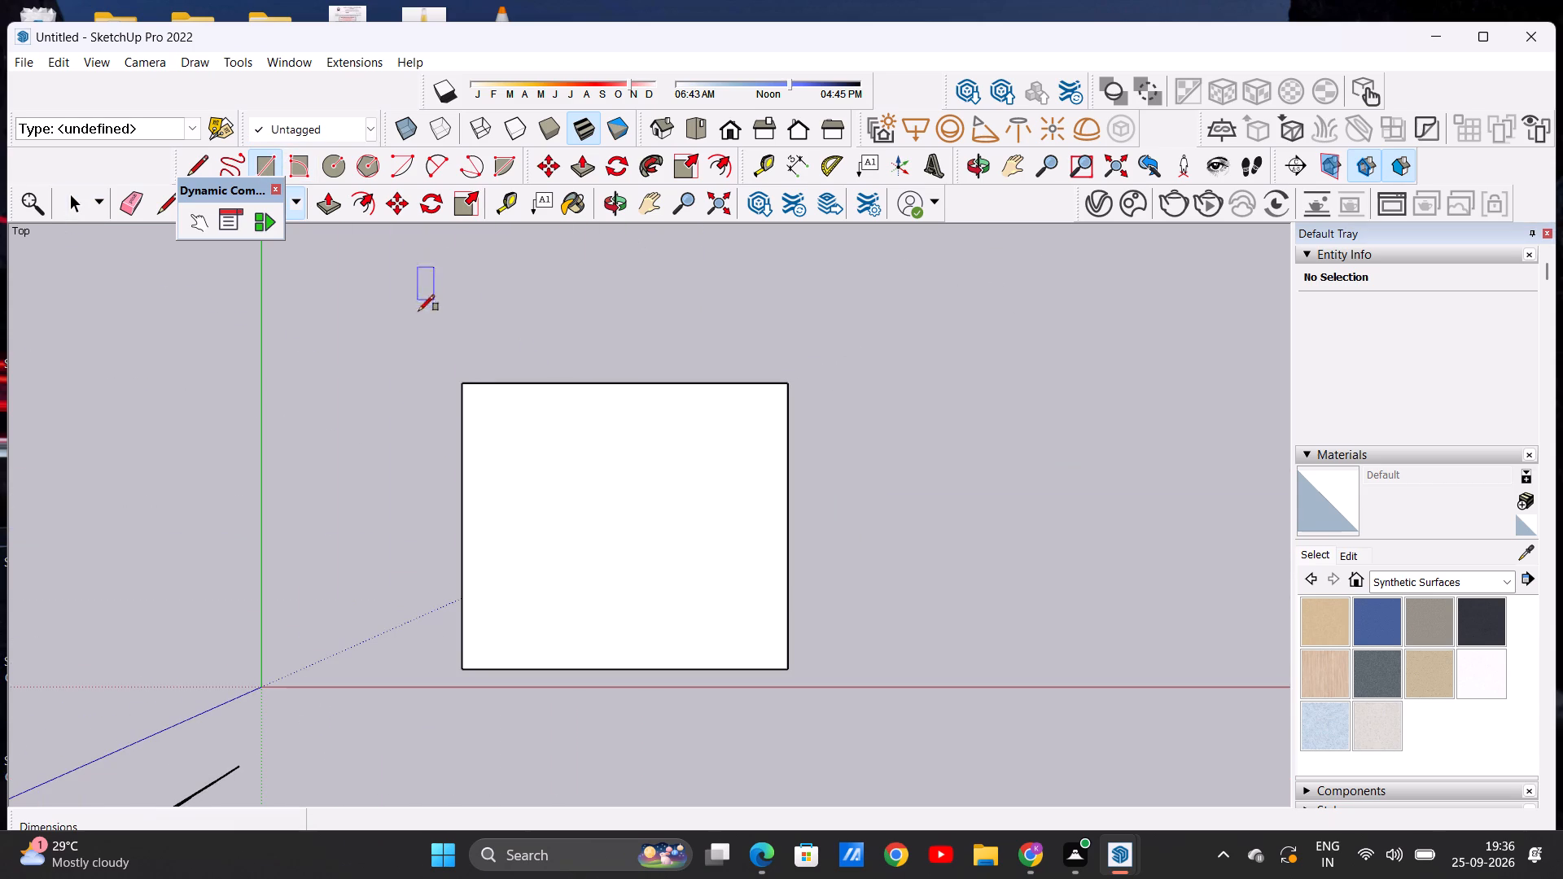
{"action": "left_click", "coordinate": [466, 380]}
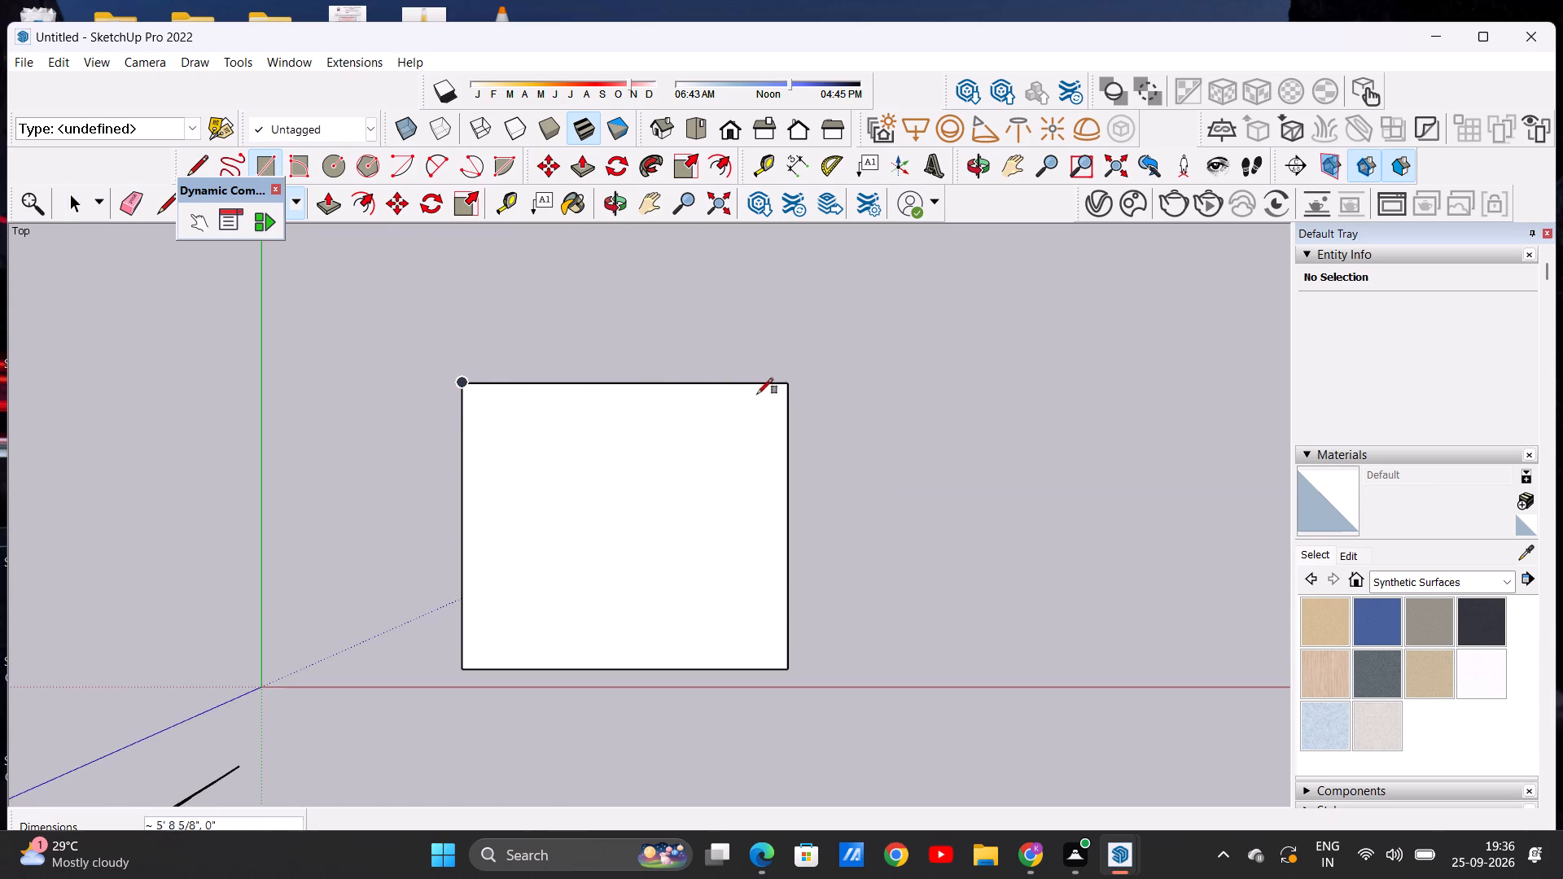
{"action": "left_click", "coordinate": [791, 383]}
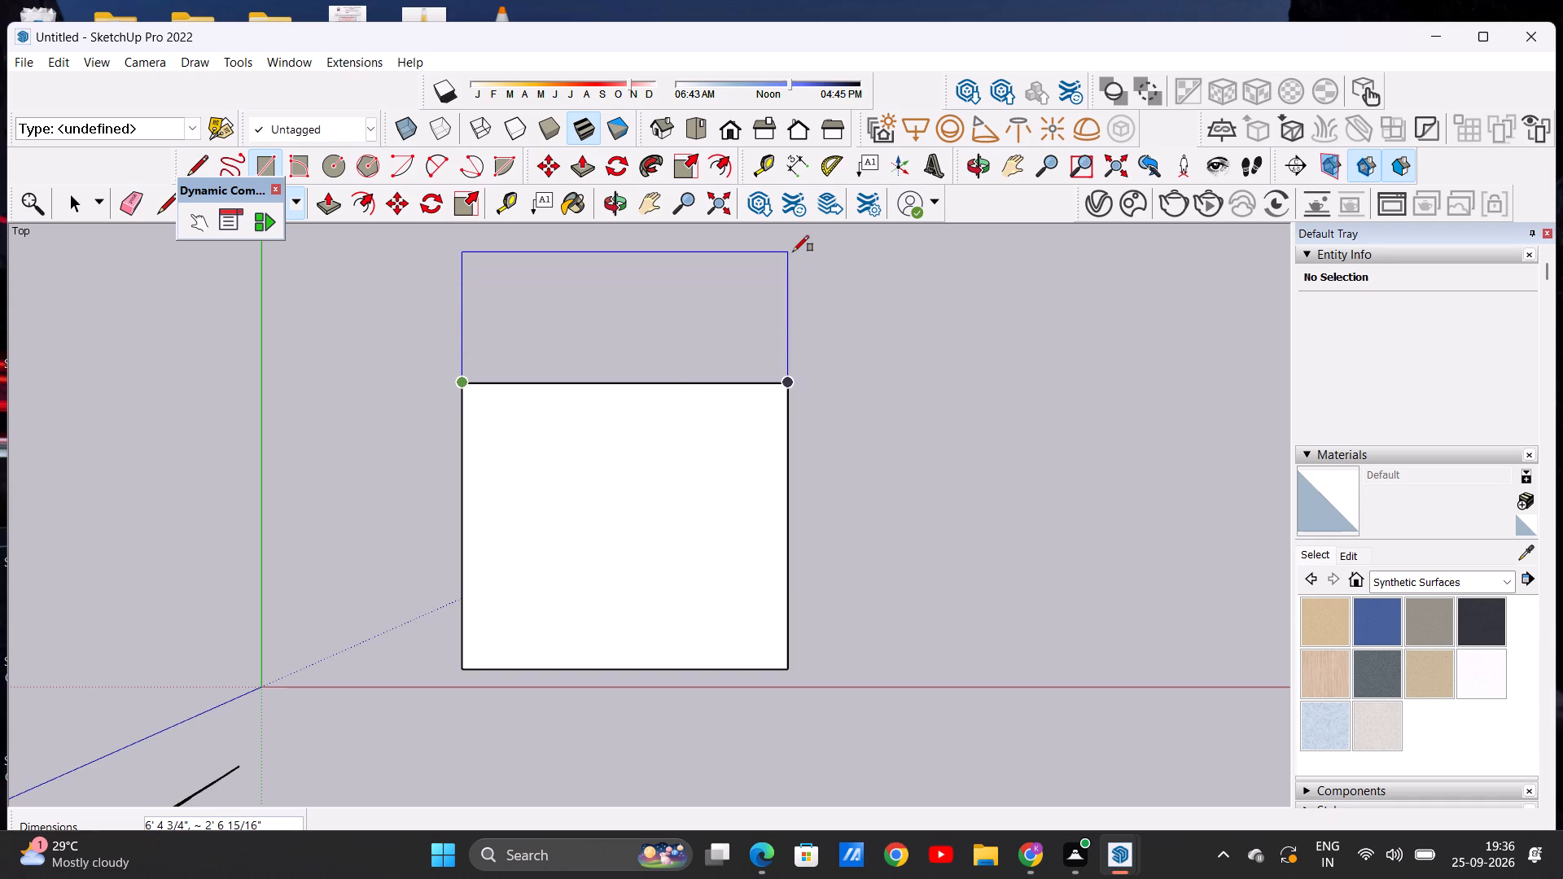
{"action": "left_click", "coordinate": [790, 251]}
{"action": "key", "text": "space"}
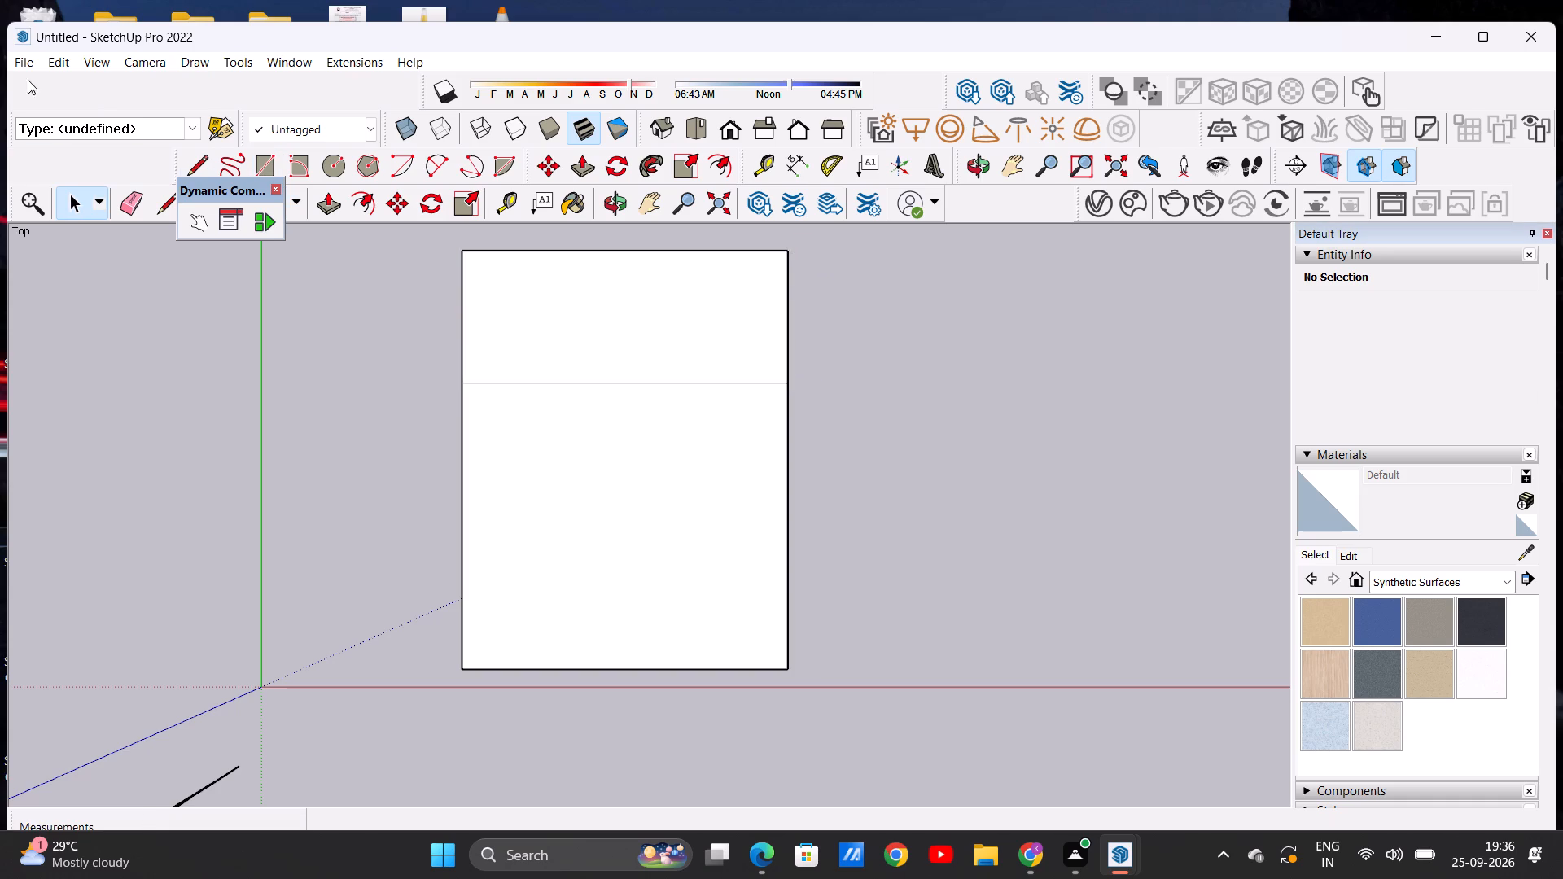
Erase the shared edge between the two rectangles so they form a single face.
{"action": "left_click", "coordinate": [130, 199]}
{"action": "left_click_drag", "start_coordinate": [527, 339], "coordinate": [557, 366]}
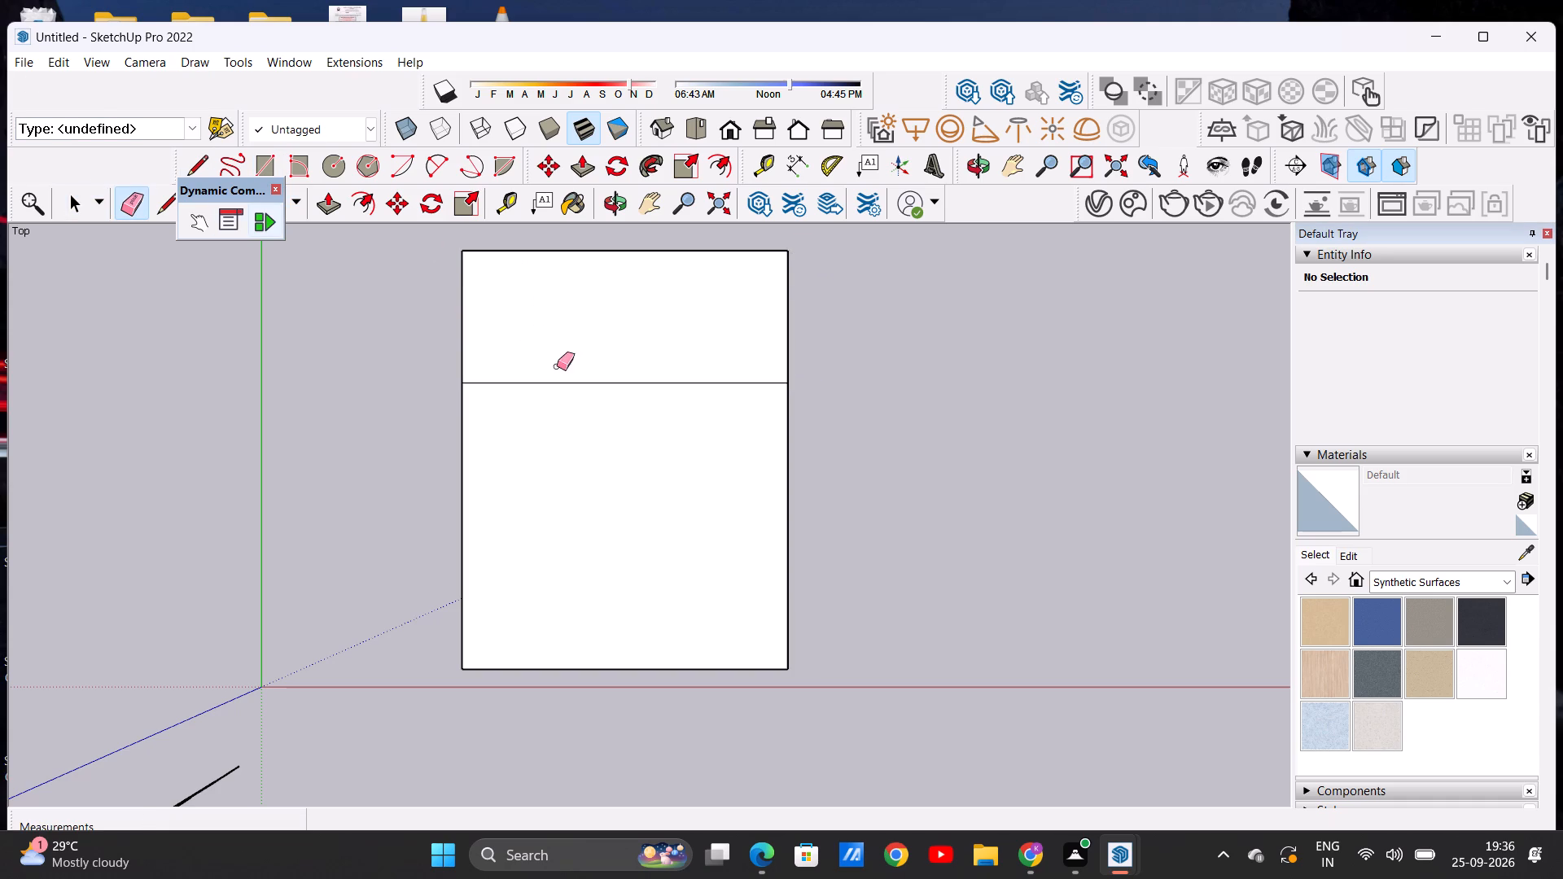
{"action": "left_click_drag", "start_coordinate": [557, 366], "coordinate": [569, 405]}
{"action": "scroll", "coordinate": [486, 311], "scroll_direction": "down", "scroll_amount": 4}
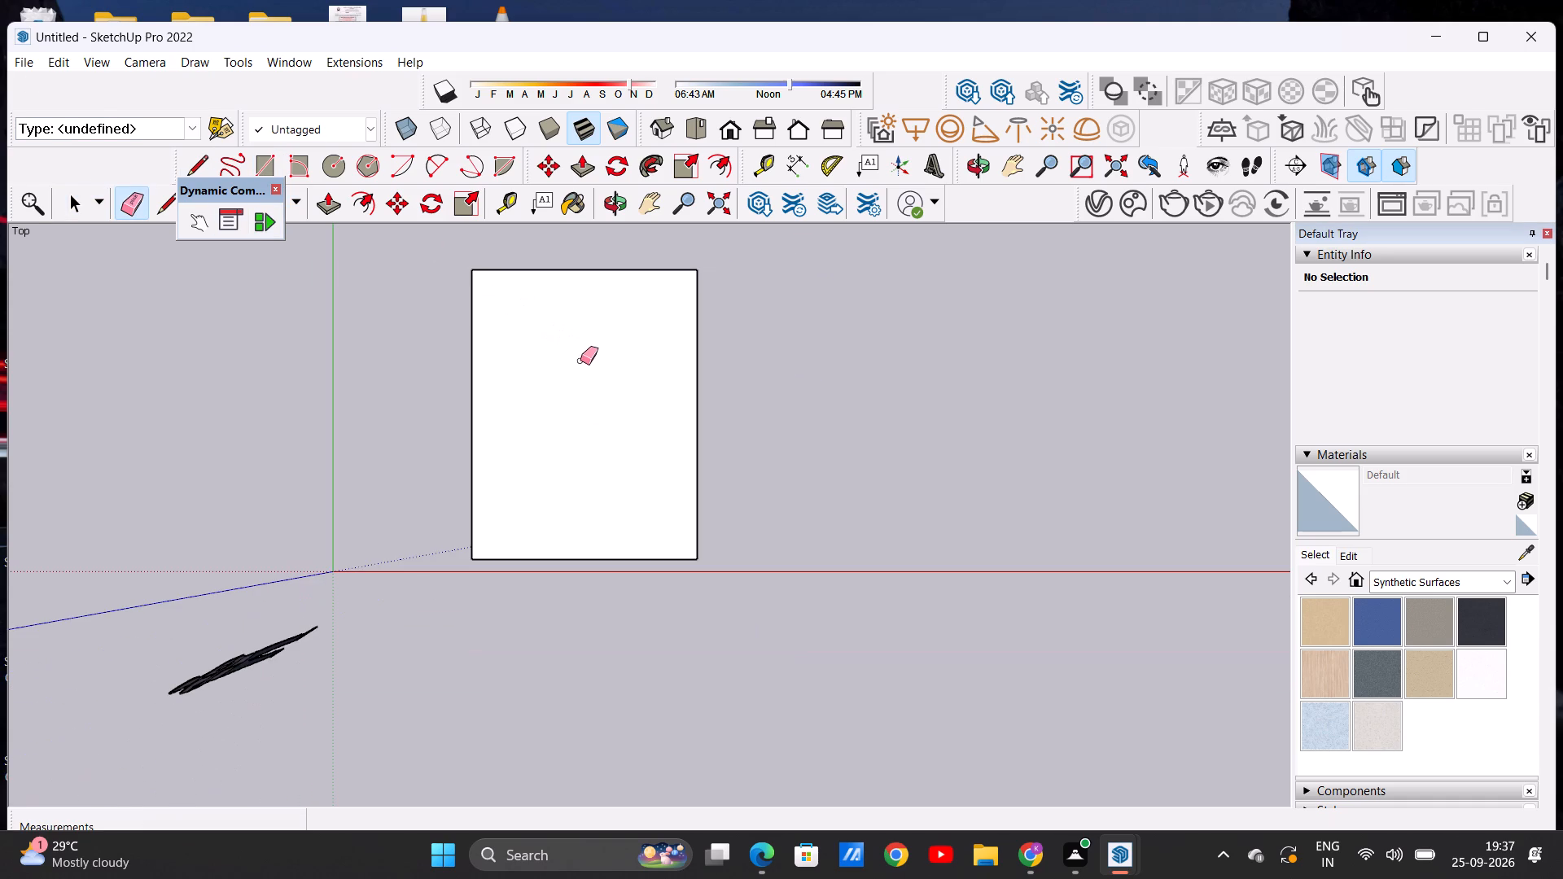
{"action": "key", "text": "space"}
Move the whole merged rectangle about 11' diagonally away from the origin, using its upper corner as the base point.
{"action": "scroll", "coordinate": [1076, 361], "scroll_direction": "up", "scroll_amount": 3}
{"action": "scroll", "coordinate": [1031, 397], "scroll_direction": "down", "scroll_amount": 14}
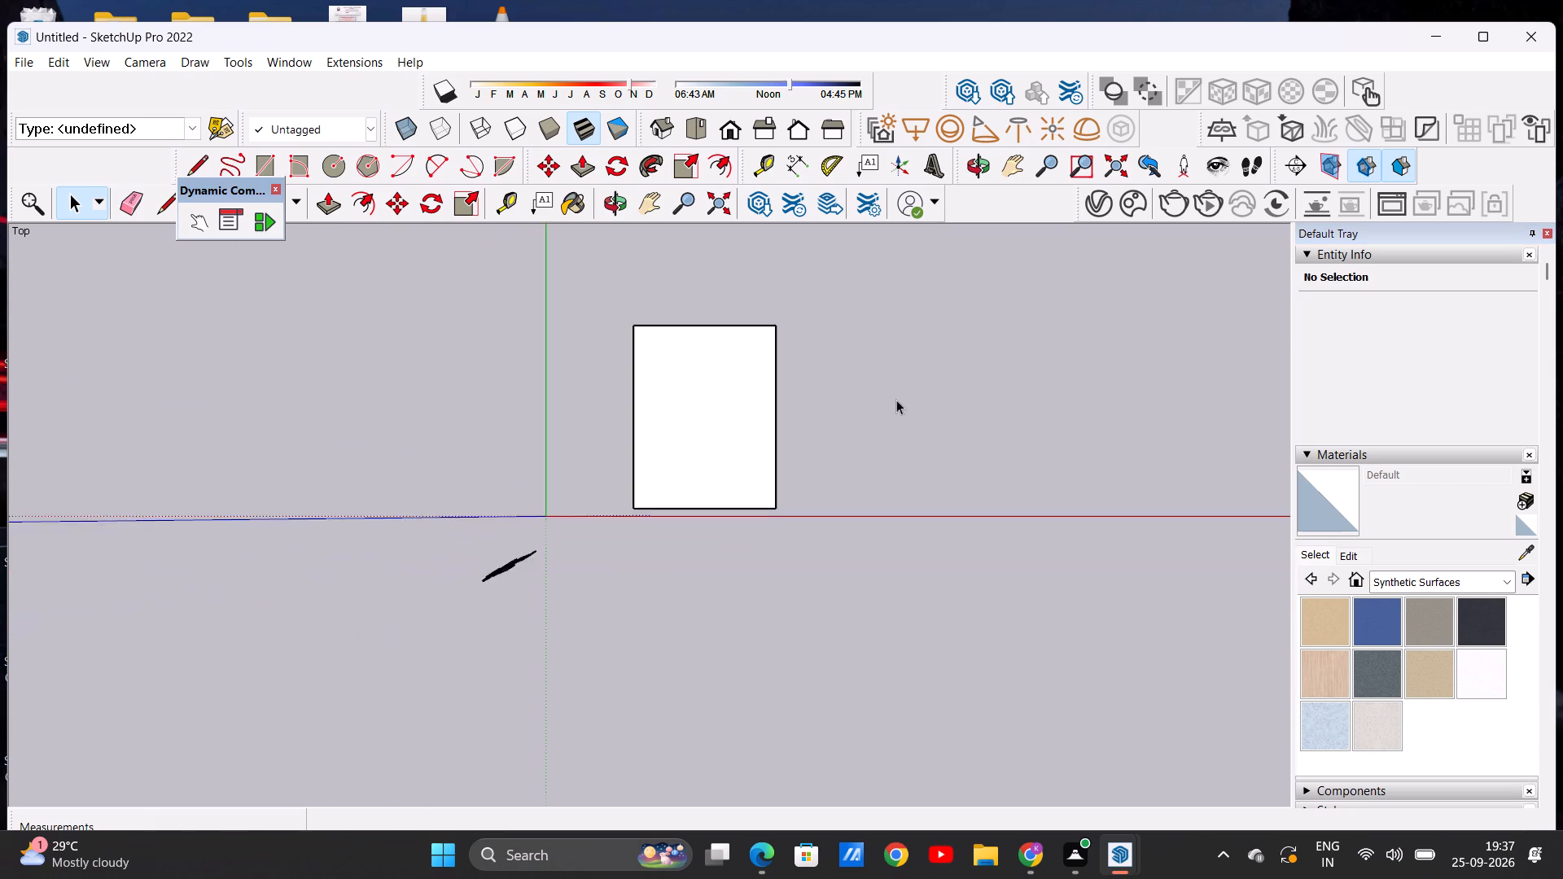
{"action": "scroll", "coordinate": [896, 400], "scroll_direction": "down", "scroll_amount": 3}
{"action": "scroll", "coordinate": [1122, 259], "scroll_direction": "up", "scroll_amount": 8}
{"action": "triple_click", "coordinate": [510, 505]}
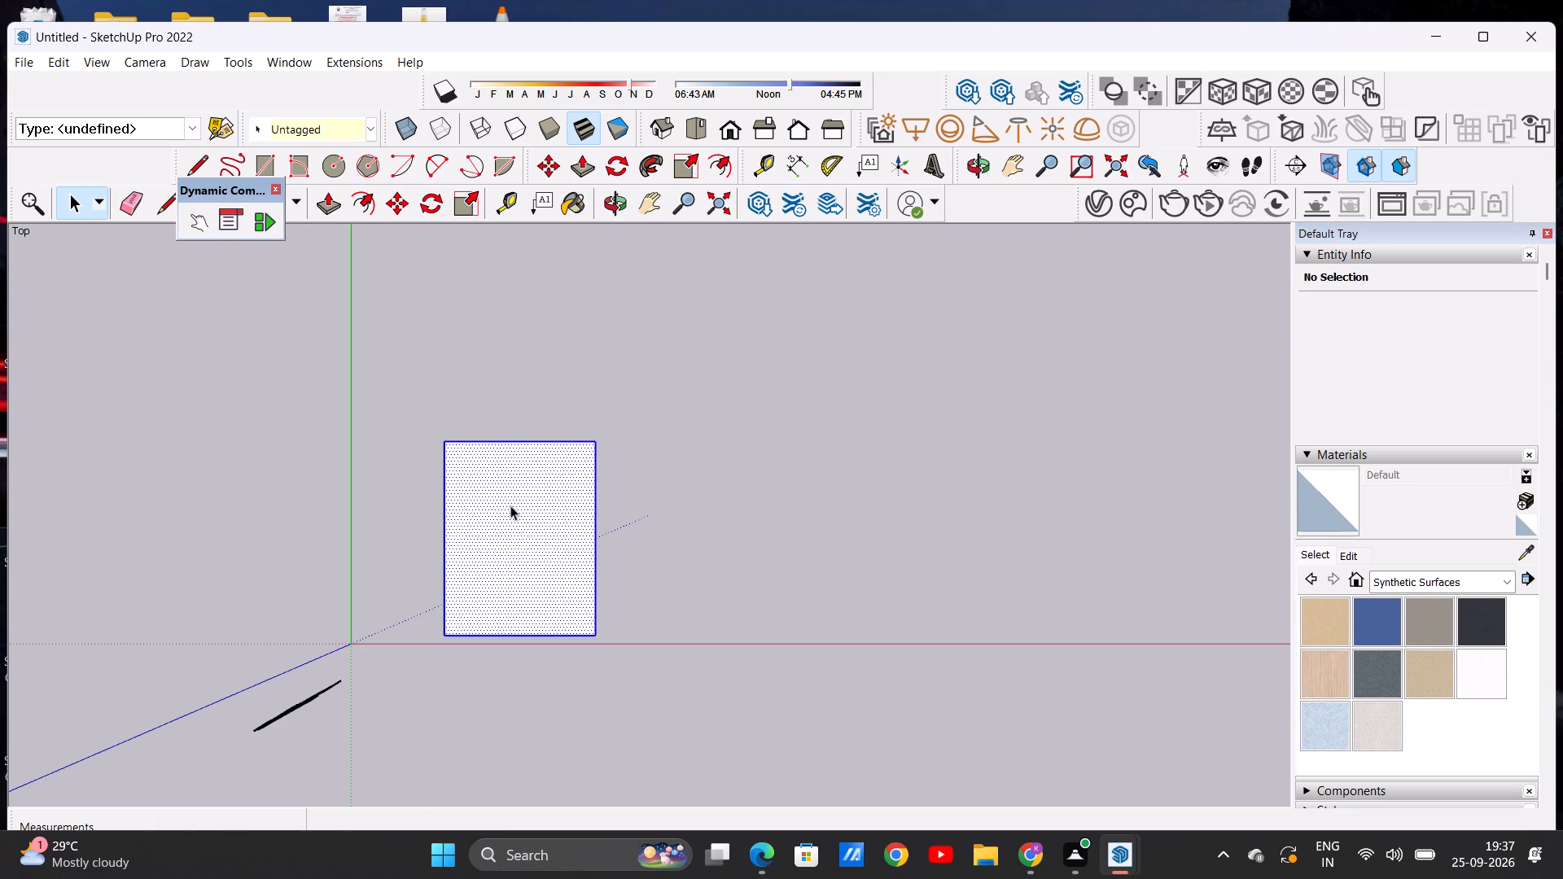
{"action": "left_click", "coordinate": [408, 197]}
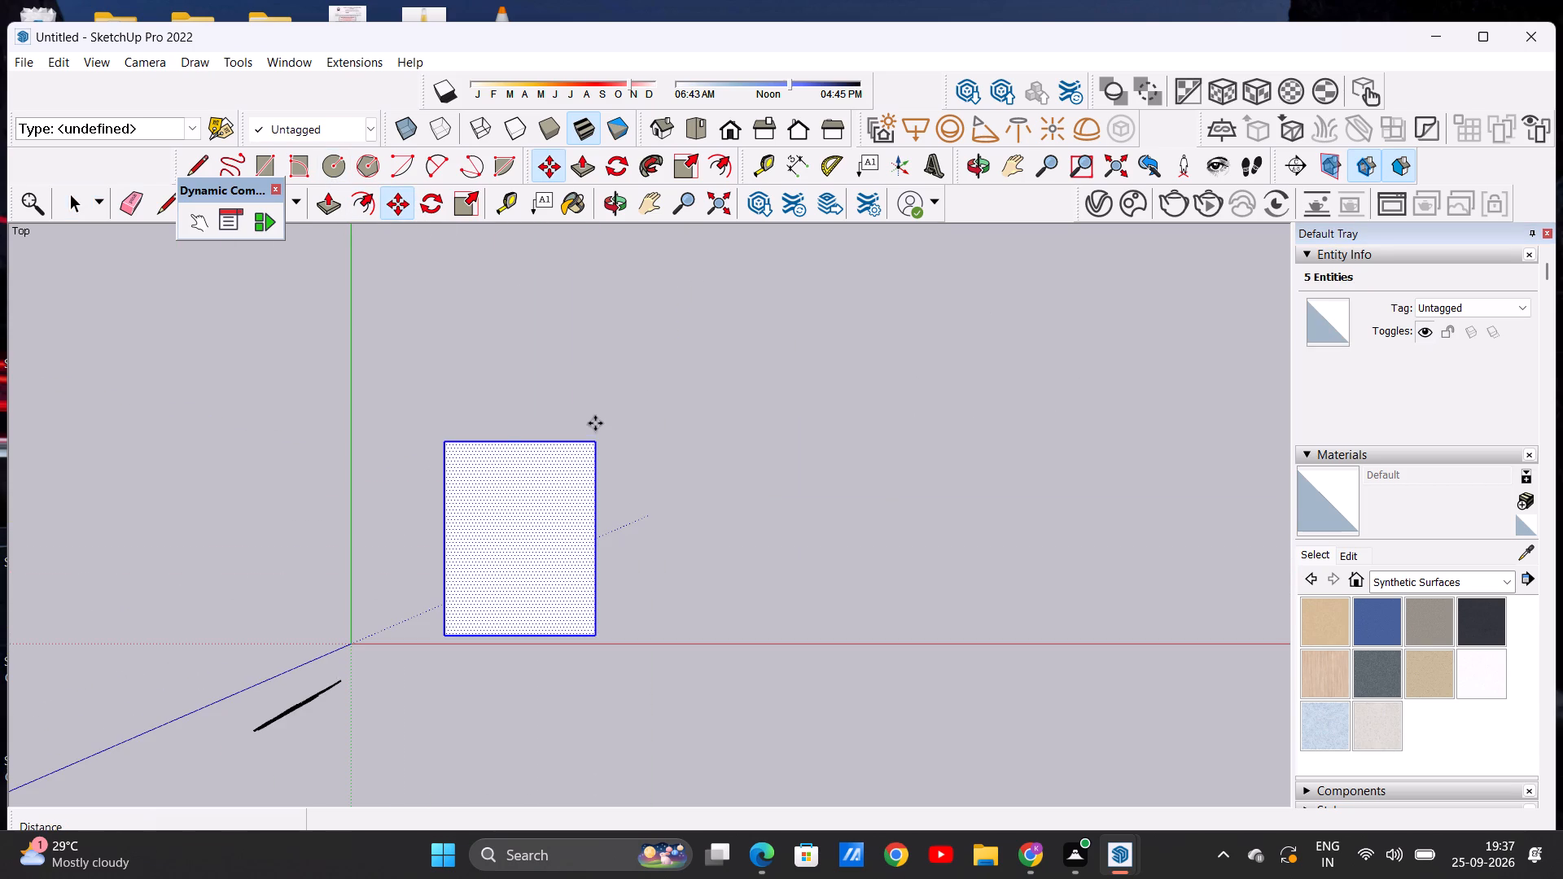
{"action": "left_click", "coordinate": [594, 436]}
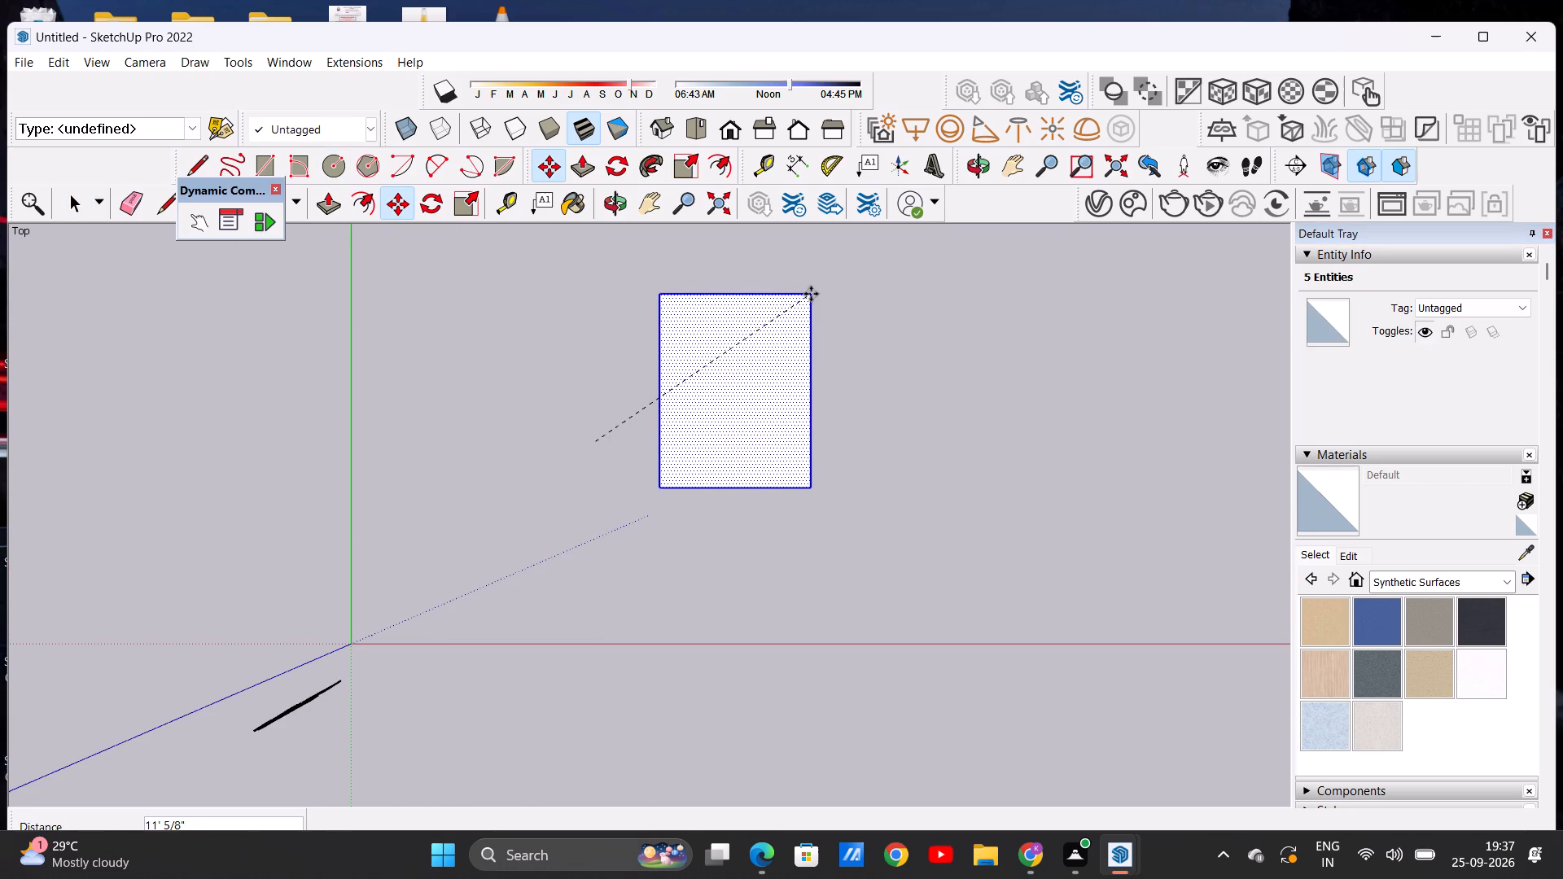
{"action": "left_click", "coordinate": [811, 294]}
{"action": "key", "text": "space"}
{"action": "left_click", "coordinate": [1029, 453]}
Offset the rectangle's outline inward by about 5" to form the outer wall thickness.
{"action": "scroll", "coordinate": [1015, 408], "scroll_direction": "up", "scroll_amount": 4}
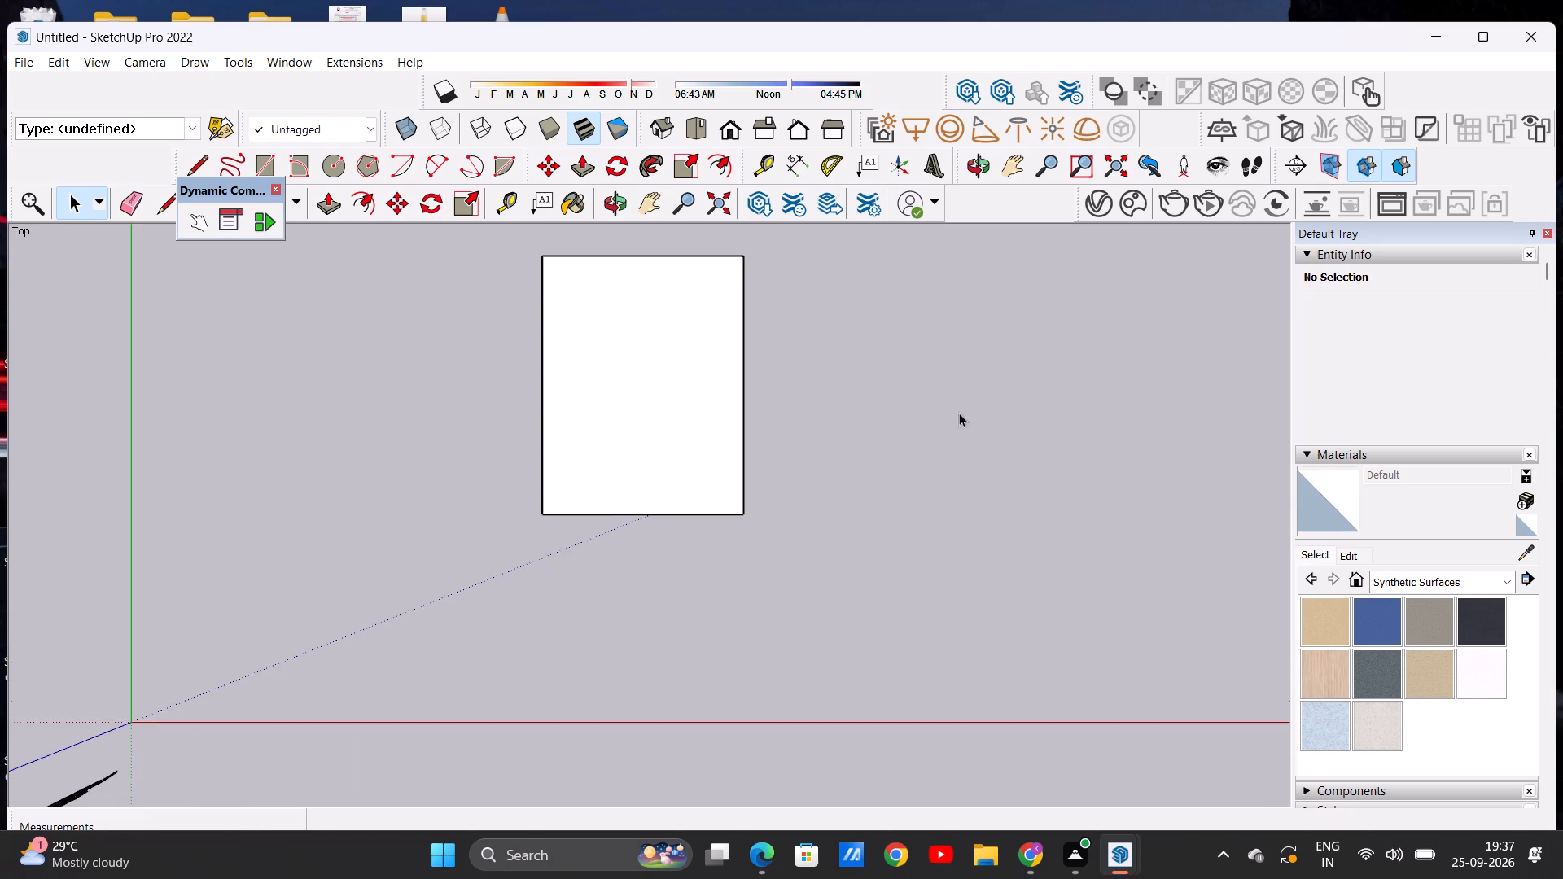
{"action": "scroll", "coordinate": [584, 413], "scroll_direction": "down", "scroll_amount": 6}
{"action": "scroll", "coordinate": [641, 395], "scroll_direction": "up", "scroll_amount": 4}
{"action": "scroll", "coordinate": [668, 404], "scroll_direction": "down", "scroll_amount": 4}
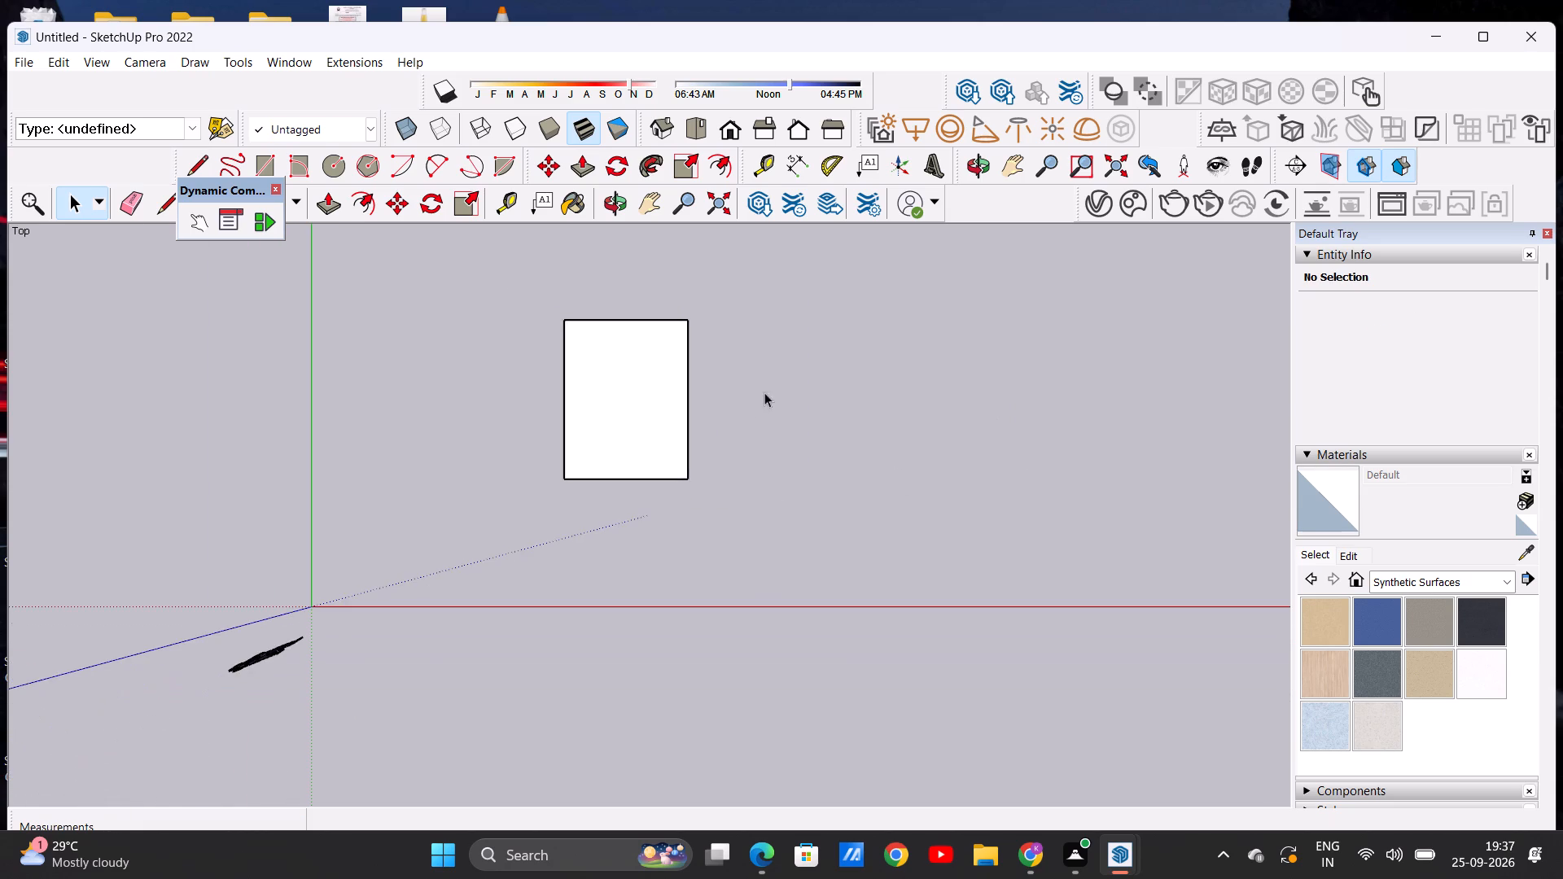
{"action": "scroll", "coordinate": [755, 391], "scroll_direction": "down", "scroll_amount": 6}
{"action": "scroll", "coordinate": [716, 343], "scroll_direction": "up", "scroll_amount": 9}
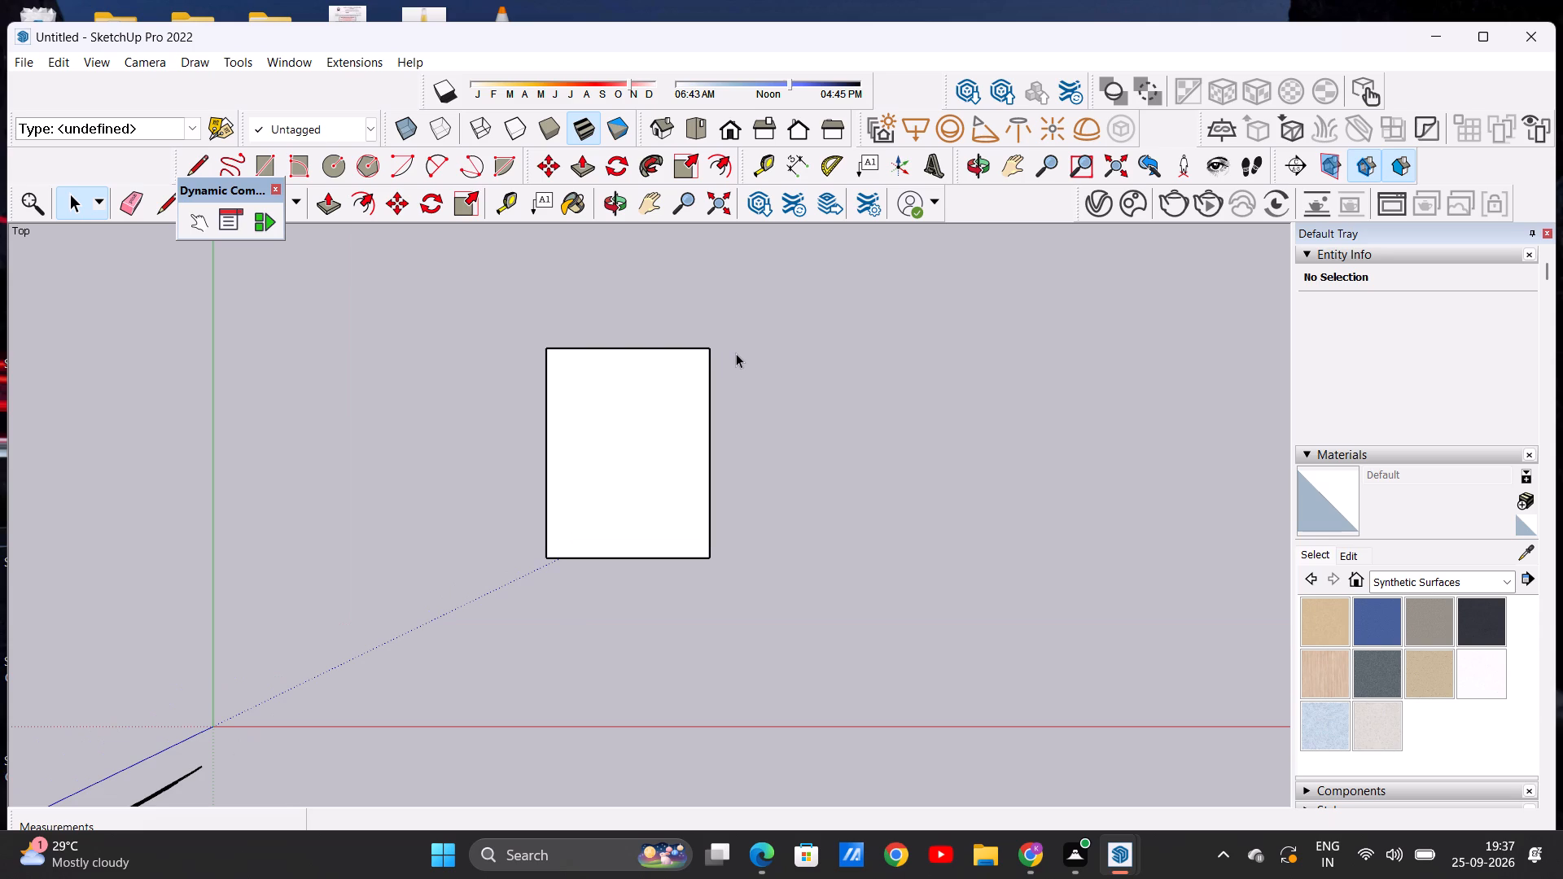
{"action": "left_click", "coordinate": [362, 208]}
{"action": "left_click", "coordinate": [609, 355]}
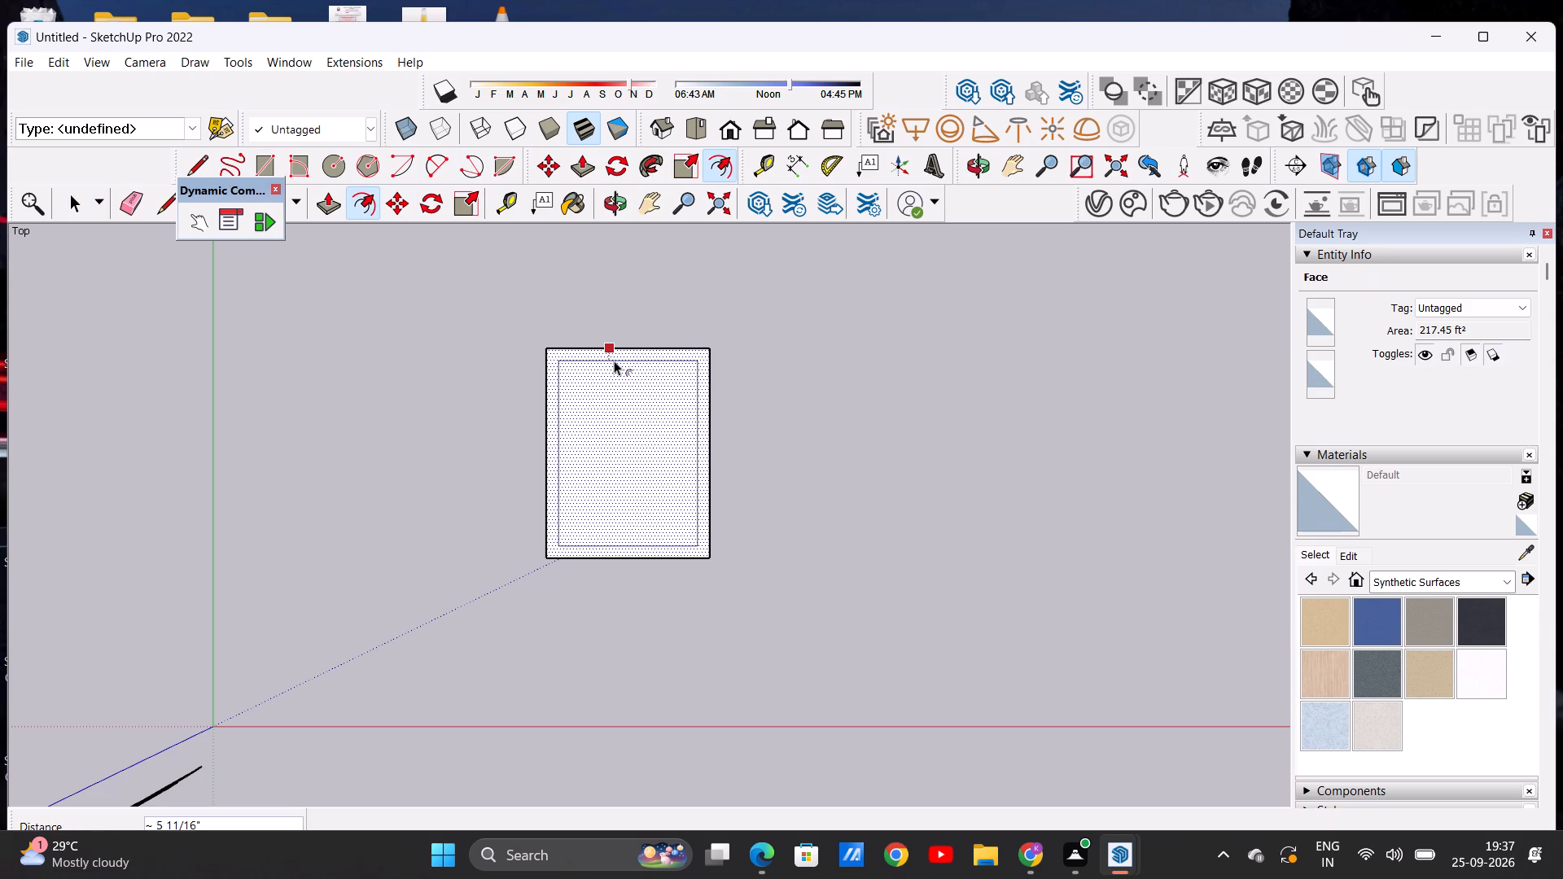
{"action": "left_click", "coordinate": [614, 359]}
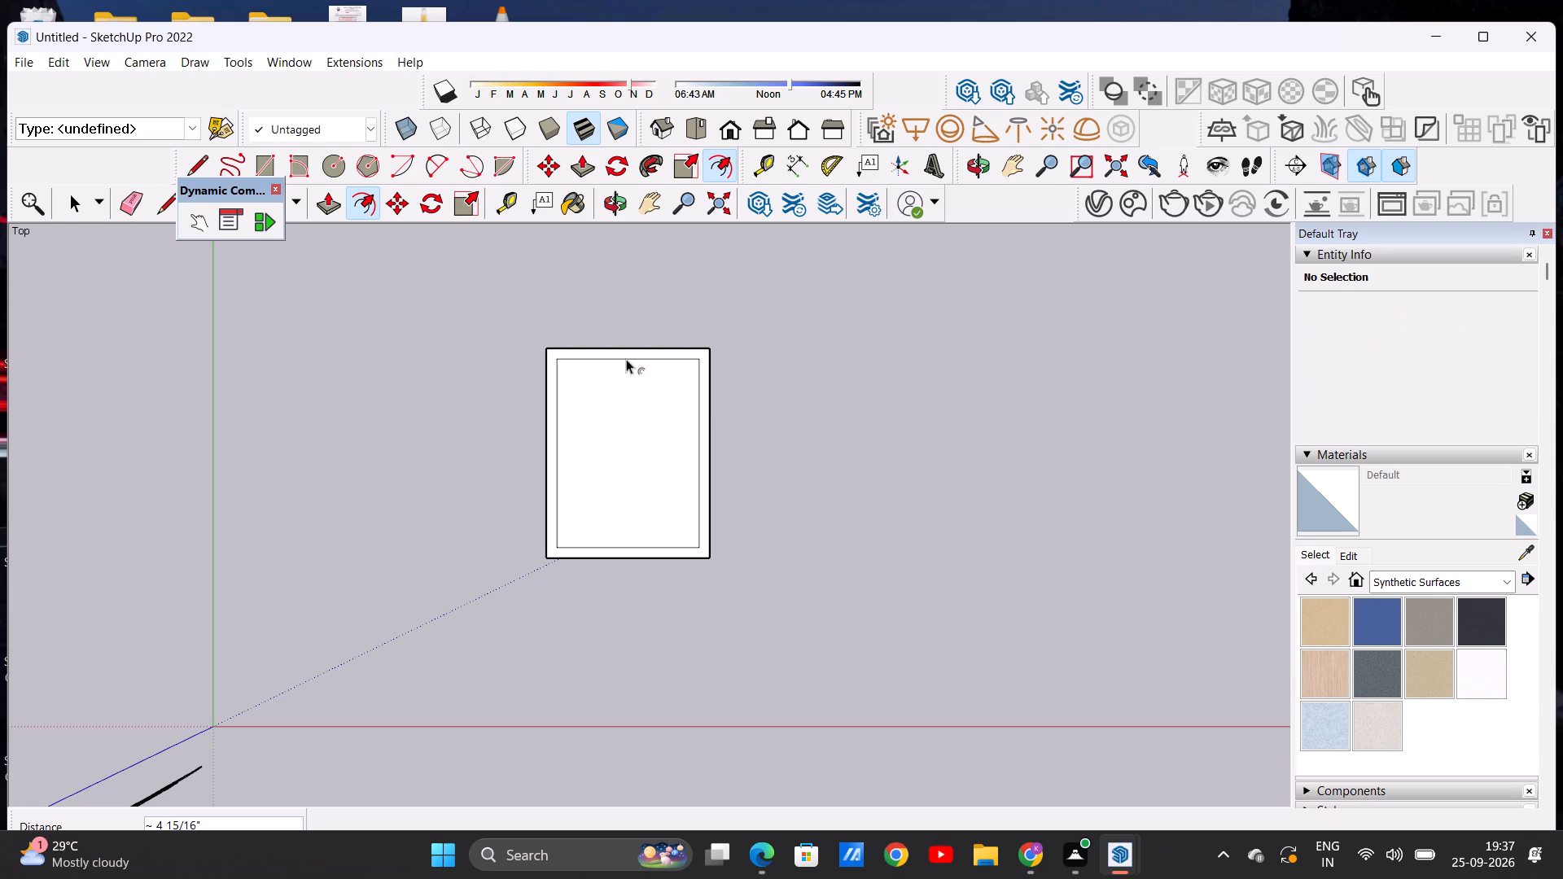
{"action": "key", "text": "space"}
{"action": "left_click", "coordinate": [793, 422]}
Draw two closely spaced parallel lines about 6' 5" long across the lower part of the plan for a partition wall.
{"action": "scroll", "coordinate": [591, 456], "scroll_direction": "up", "scroll_amount": 1}
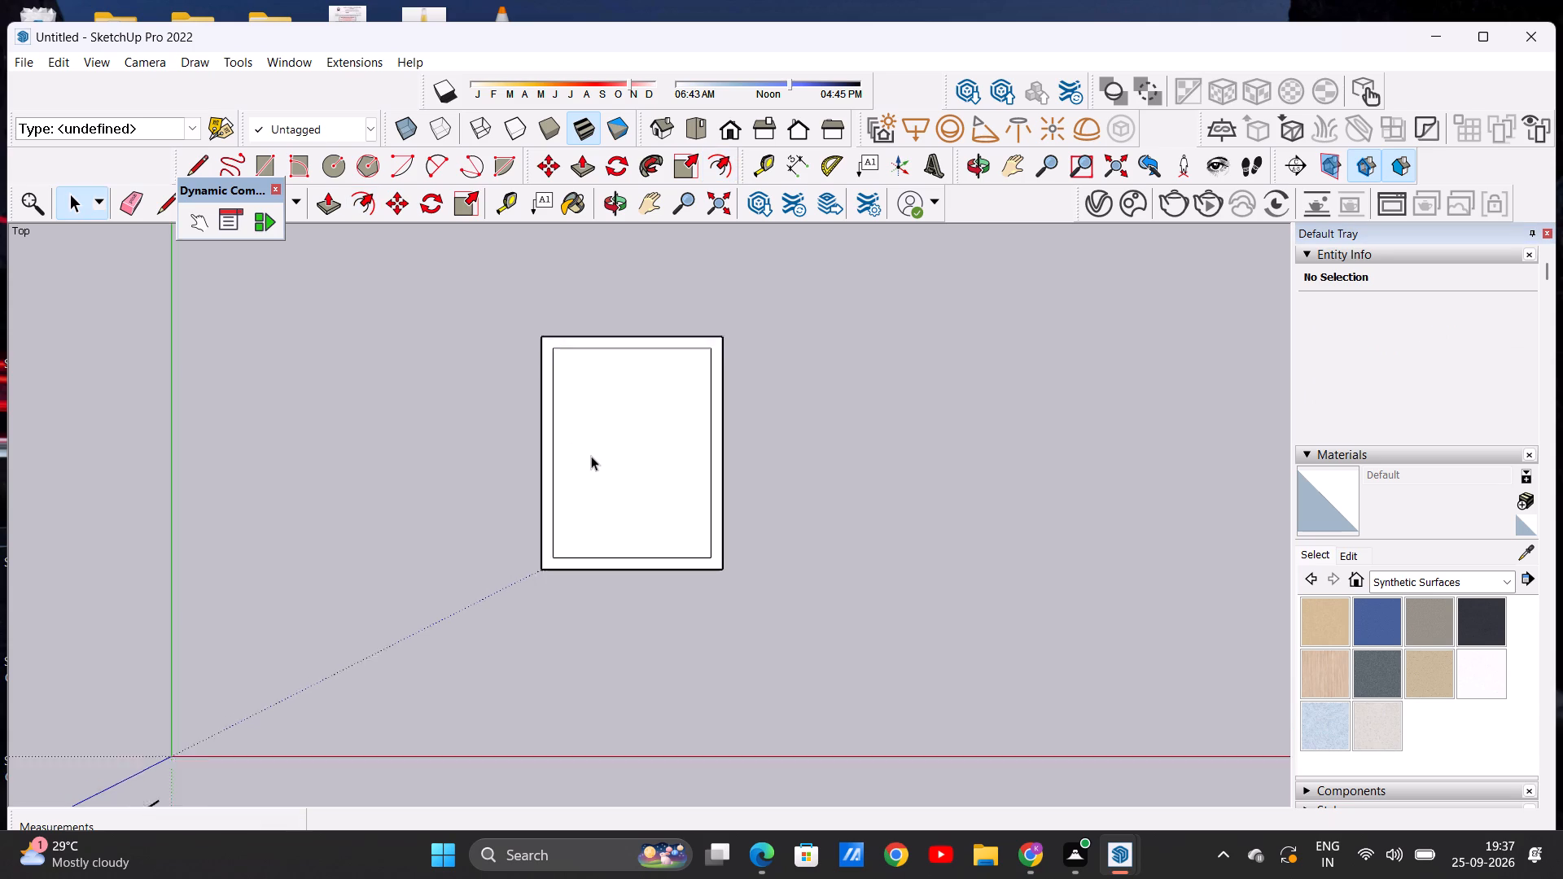
{"action": "scroll", "coordinate": [591, 456], "scroll_direction": "up", "scroll_amount": 2}
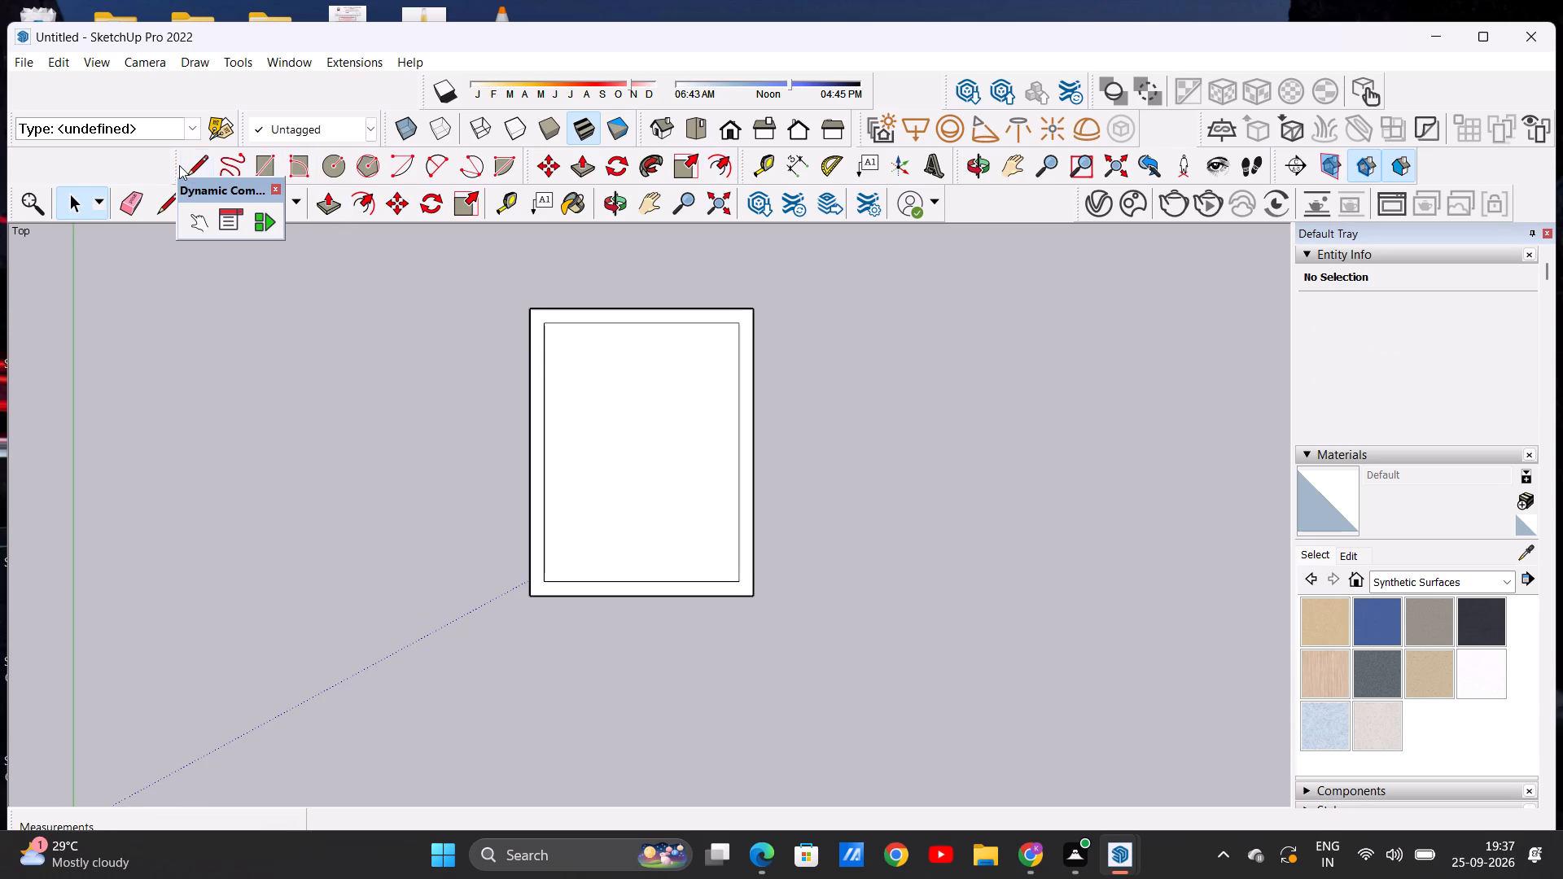
{"action": "left_click", "coordinate": [190, 167]}
{"action": "scroll", "coordinate": [618, 523], "scroll_direction": "up", "scroll_amount": 6}
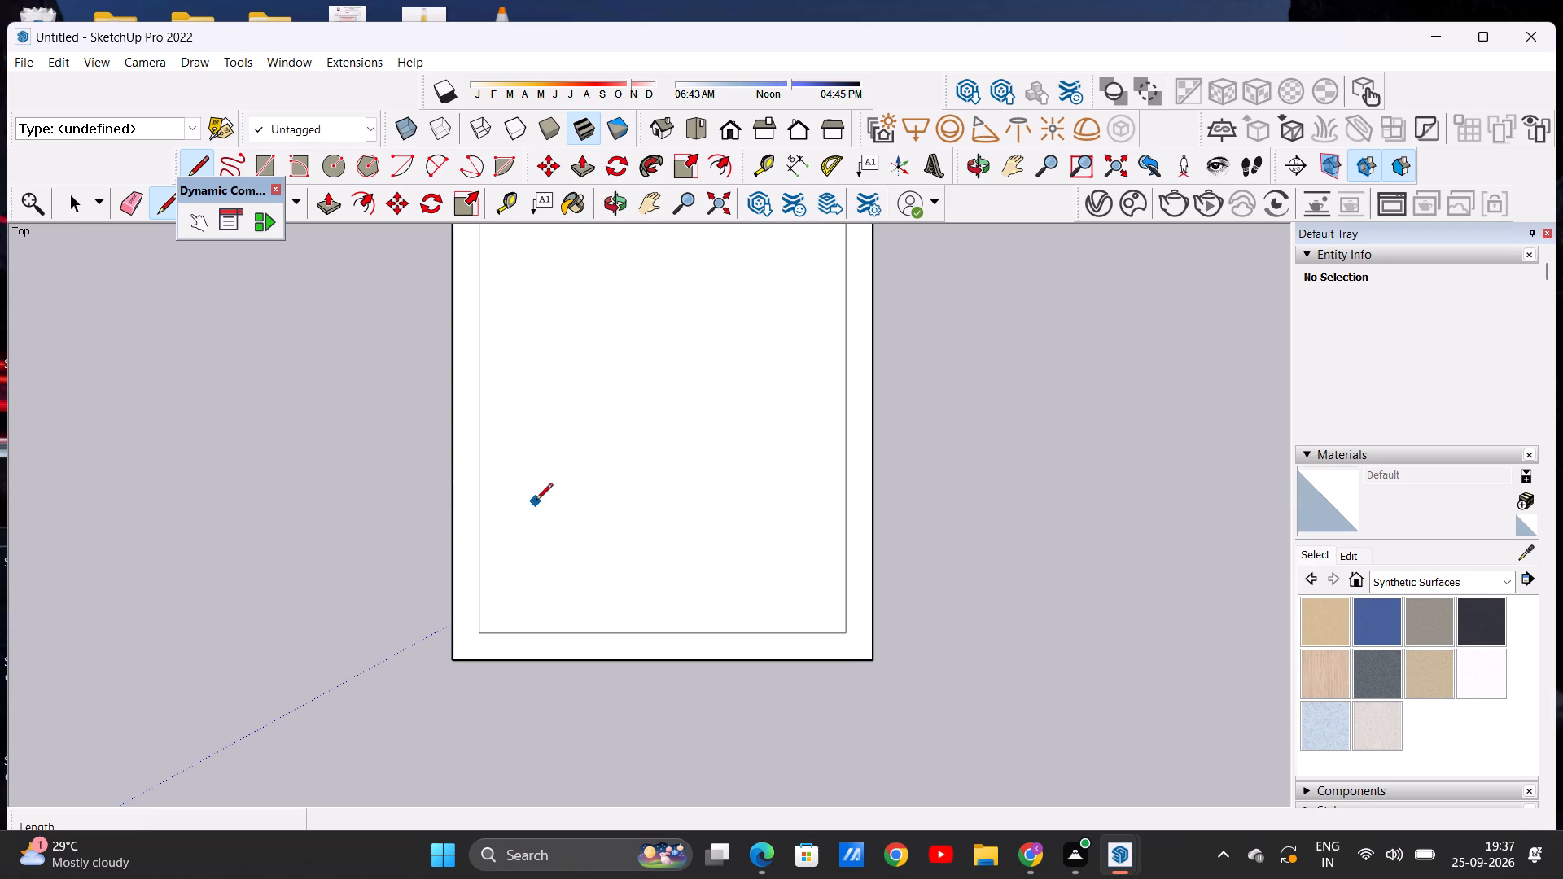
{"action": "left_click", "coordinate": [456, 492]}
{"action": "left_click", "coordinate": [871, 496]}
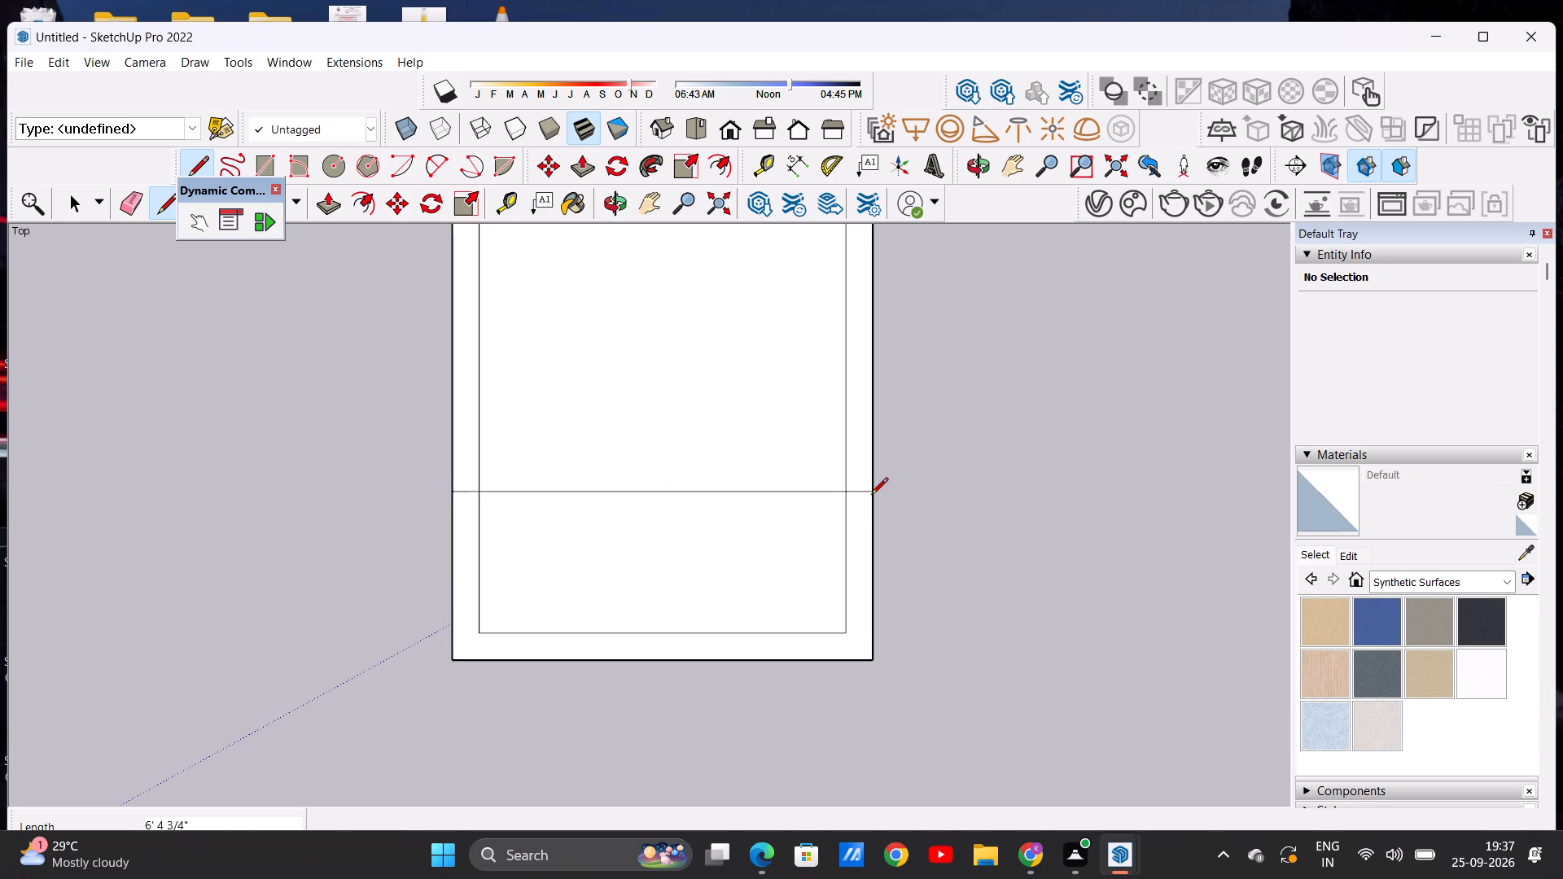
{"action": "left_click", "coordinate": [450, 471]}
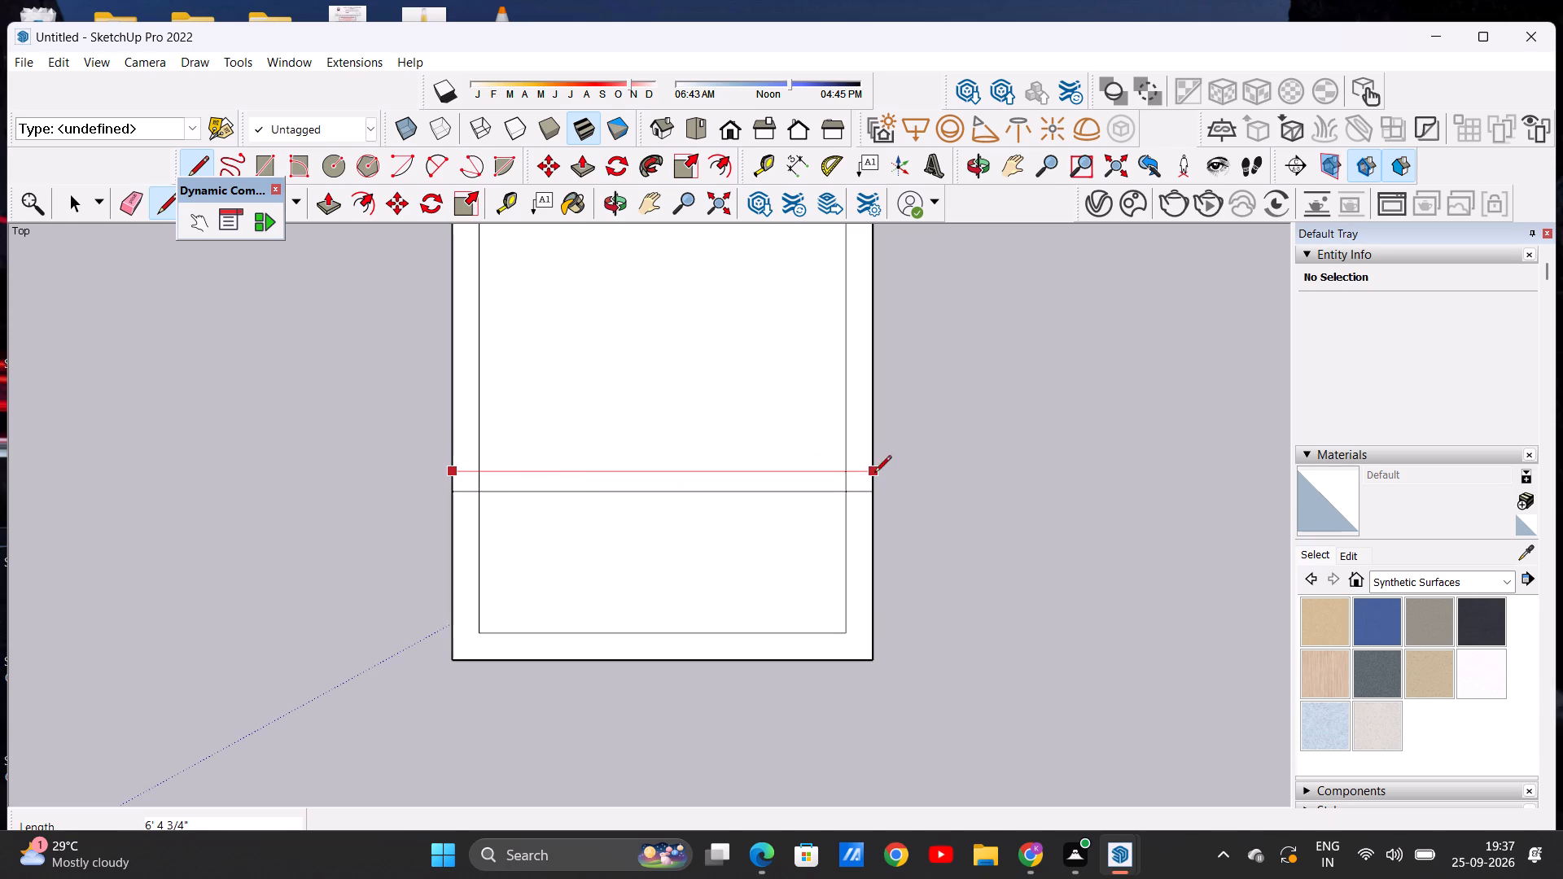
{"action": "left_click", "coordinate": [872, 474]}
{"action": "left_click", "coordinate": [230, 209]}
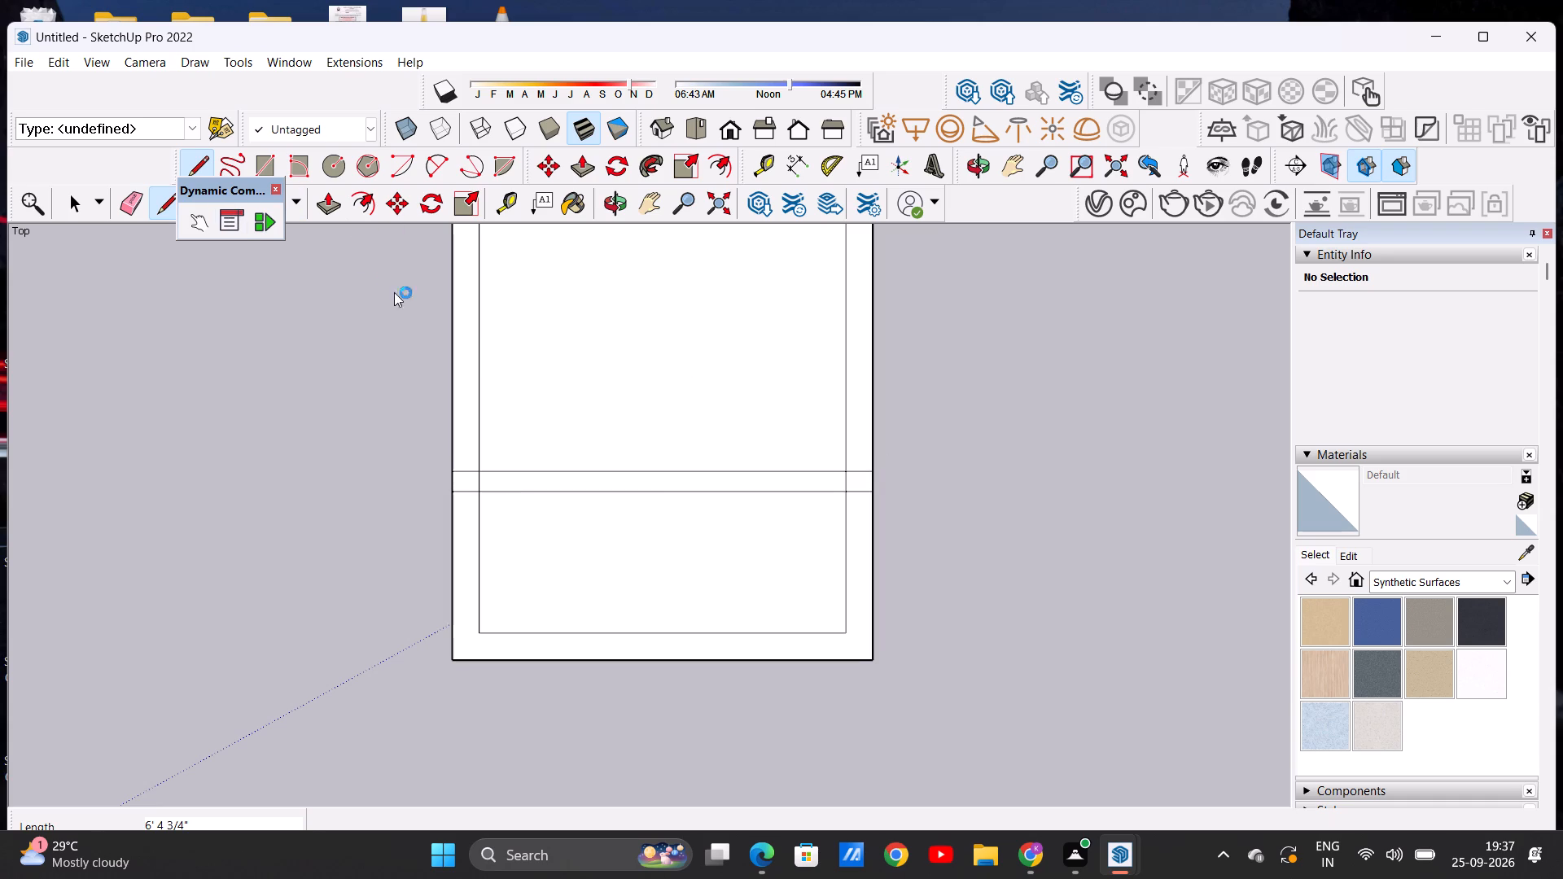
{"action": "left_click", "coordinate": [626, 332]}
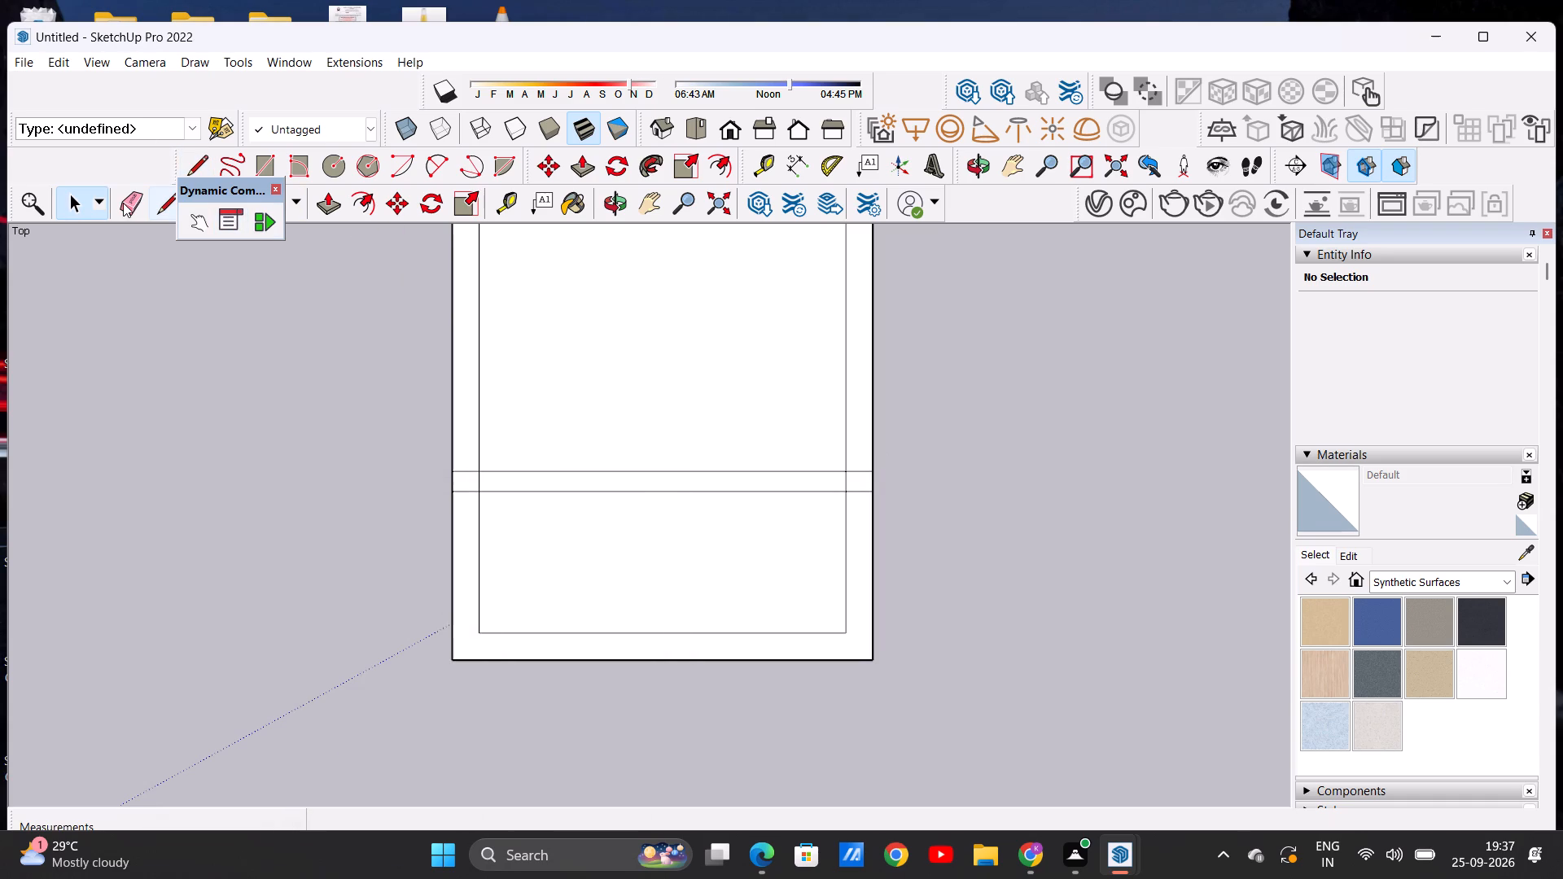
Erase the inner wall edges and upper line stubs crossing both partition ends, so the partition joins the upper room's outer walls.
{"action": "left_click", "coordinate": [125, 203]}
{"action": "scroll", "coordinate": [477, 492], "scroll_direction": "up", "scroll_amount": 4}
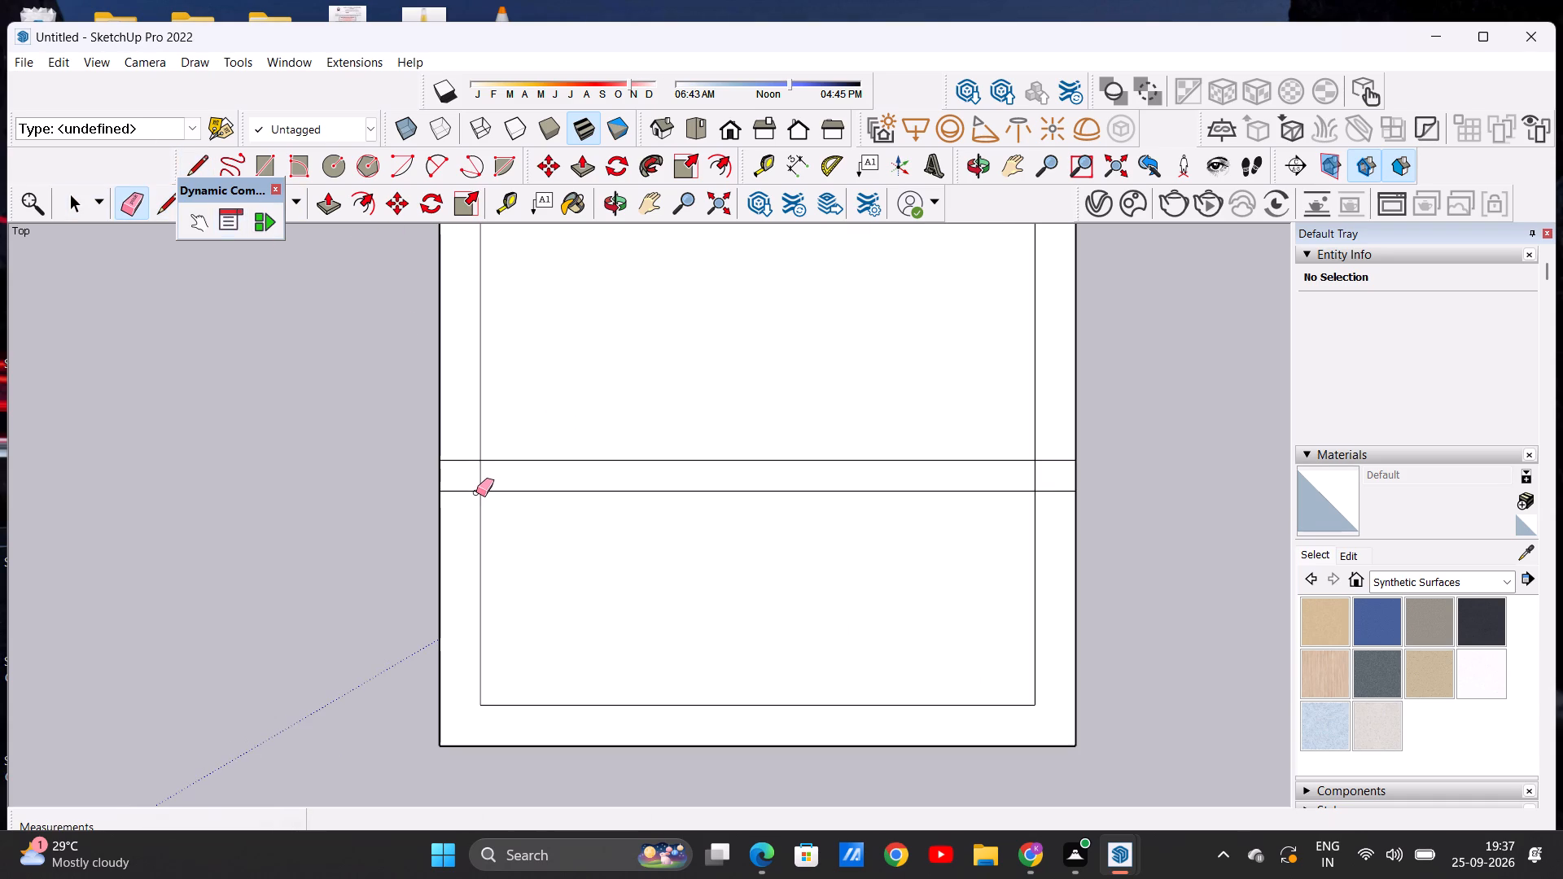
{"action": "scroll", "coordinate": [471, 461], "scroll_direction": "up", "scroll_amount": 3}
{"action": "left_click_drag", "start_coordinate": [453, 445], "coordinate": [453, 447]}
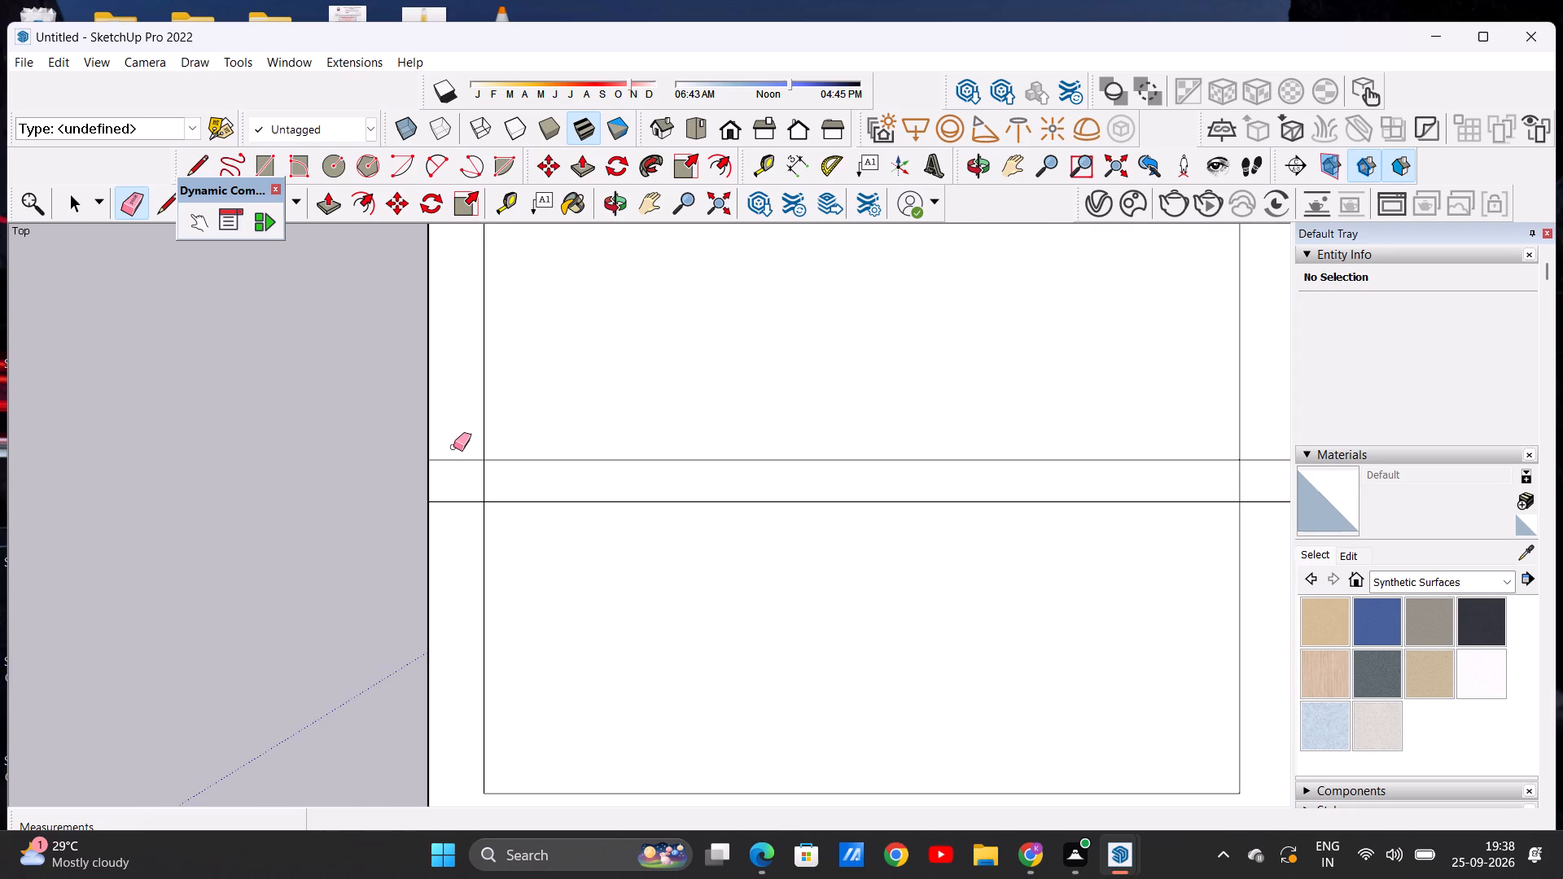
{"action": "left_click_drag", "start_coordinate": [453, 447], "coordinate": [503, 474]}
{"action": "scroll", "coordinate": [475, 375], "scroll_direction": "down", "scroll_amount": 11}
{"action": "scroll", "coordinate": [795, 386], "scroll_direction": "up", "scroll_amount": 7}
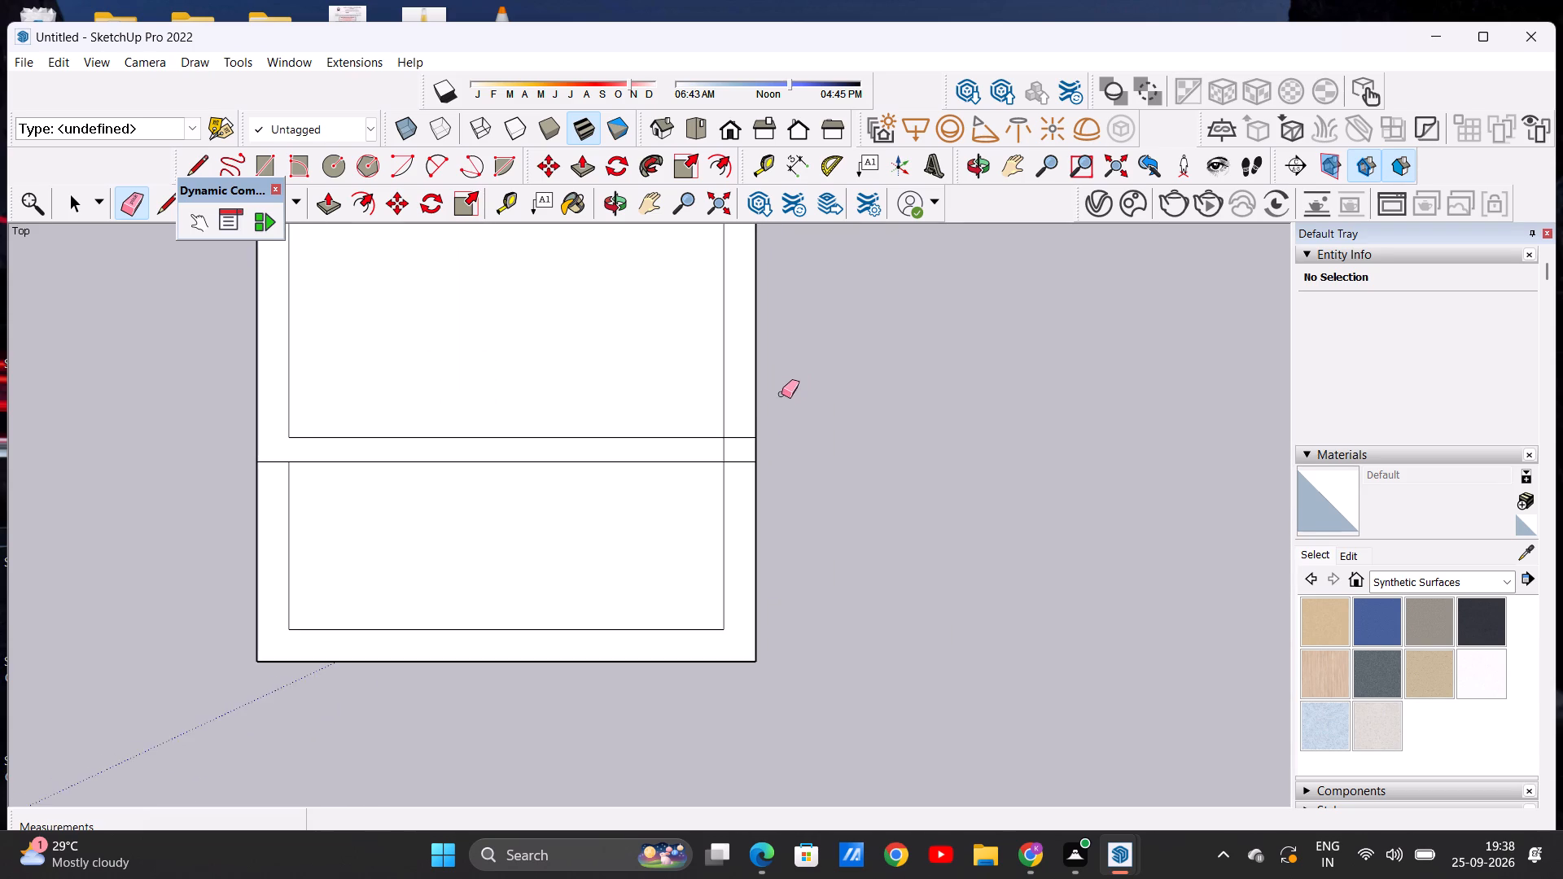
{"action": "scroll", "coordinate": [764, 419], "scroll_direction": "up", "scroll_amount": 5}
{"action": "left_click_drag", "start_coordinate": [705, 456], "coordinate": [735, 448]}
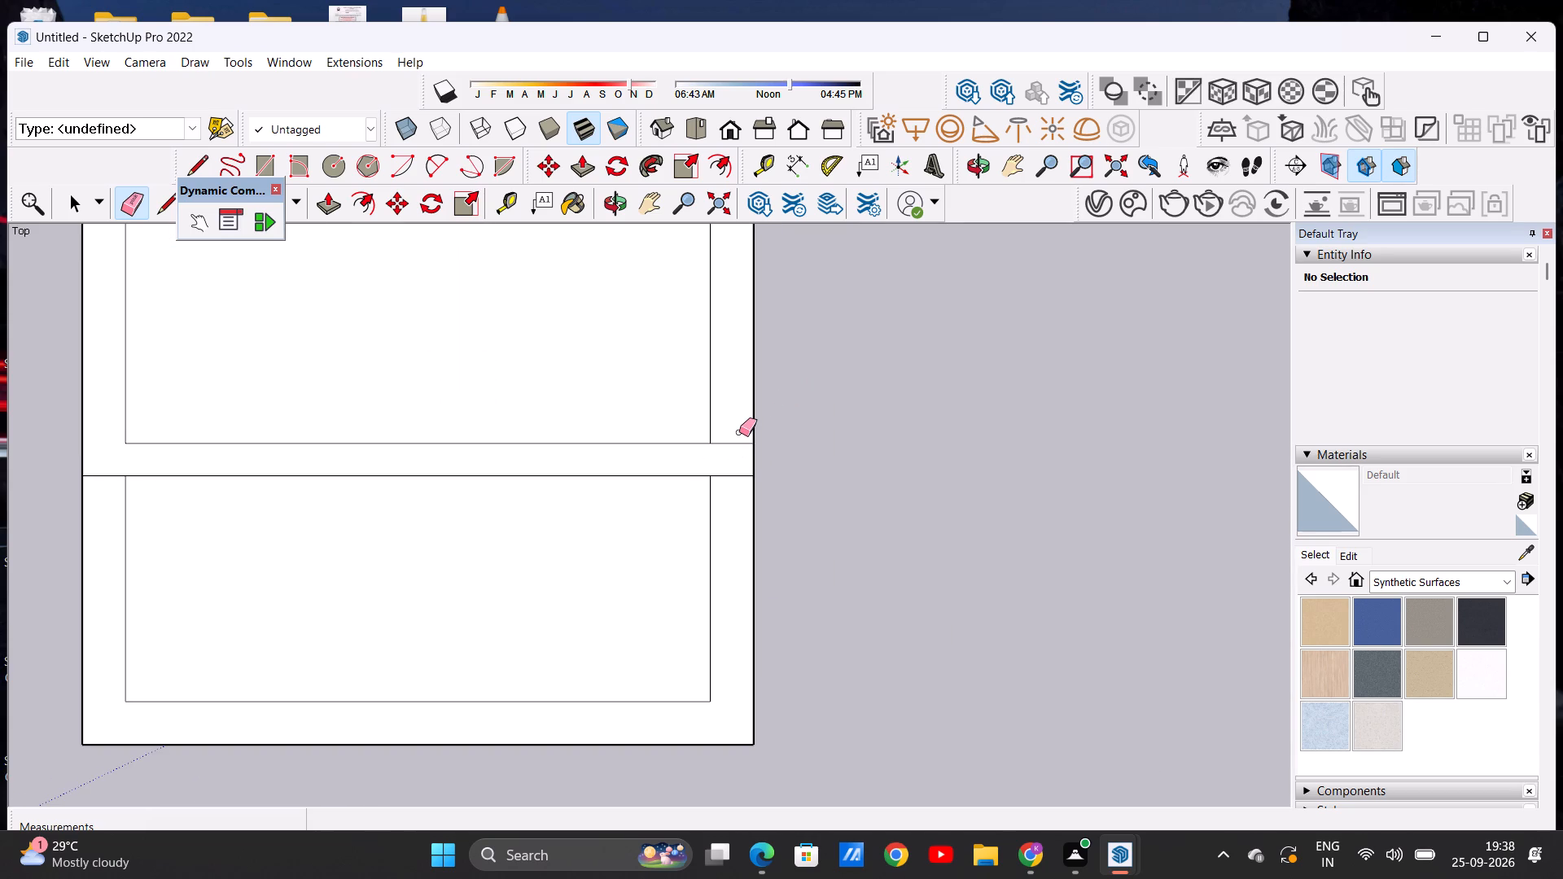
{"action": "left_click_drag", "start_coordinate": [739, 429], "coordinate": [739, 445]}
{"action": "scroll", "coordinate": [765, 416], "scroll_direction": "down", "scroll_amount": 20}
{"action": "scroll", "coordinate": [765, 416], "scroll_direction": "down", "scroll_amount": 3}
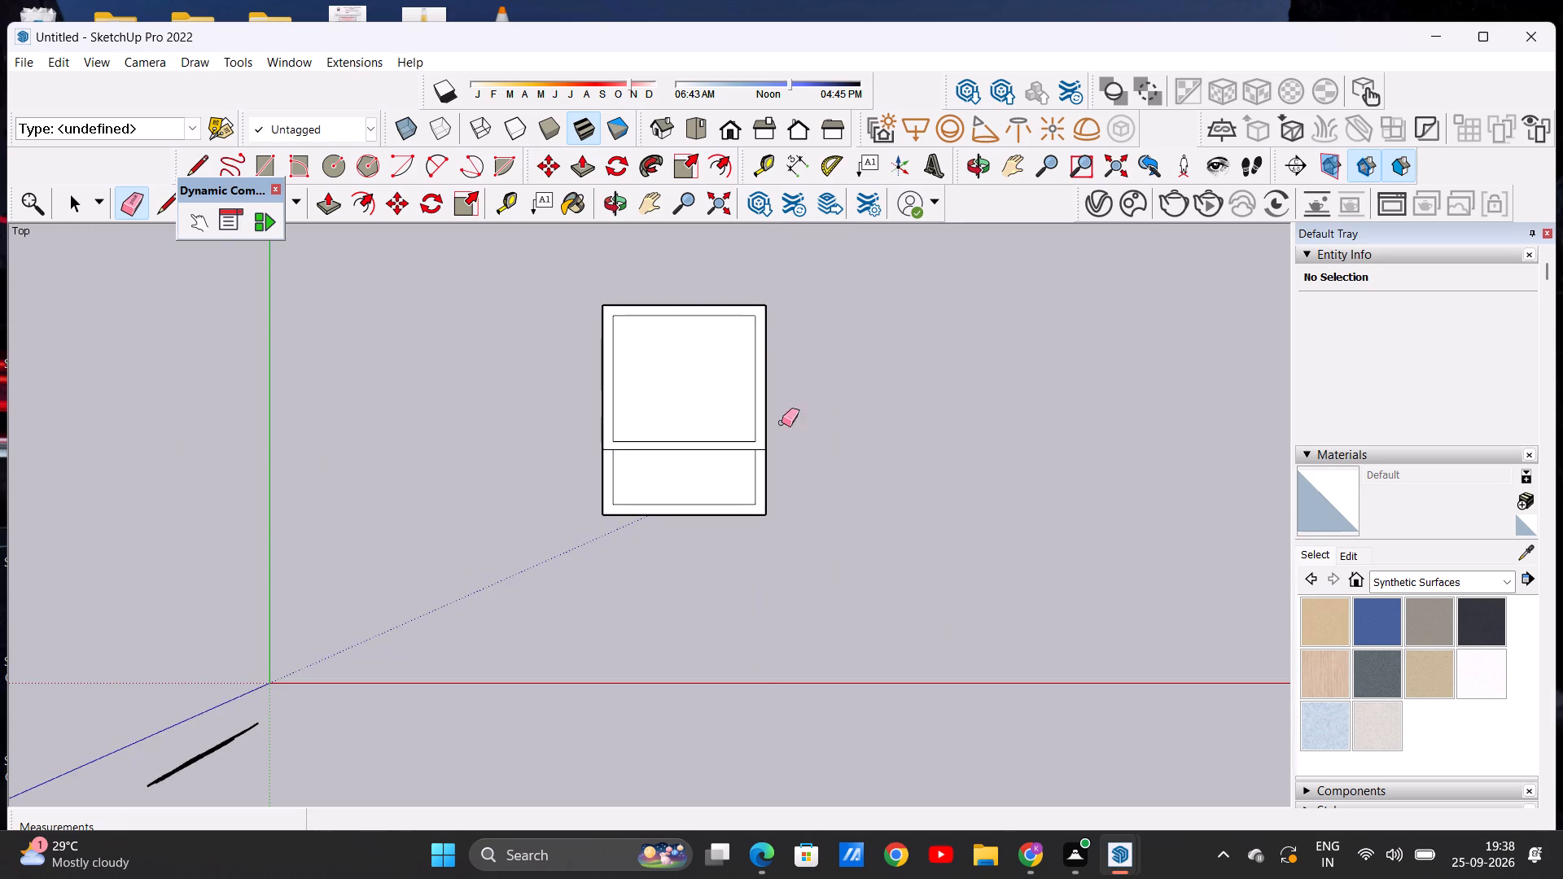
{"action": "scroll", "coordinate": [746, 321], "scroll_direction": "up", "scroll_amount": 8}
{"action": "key", "text": "space"}
Push/Pull the upper room's wall face upward by about 3' 11" to raise its walls.
{"action": "scroll", "coordinate": [781, 458], "scroll_direction": "down", "scroll_amount": 5}
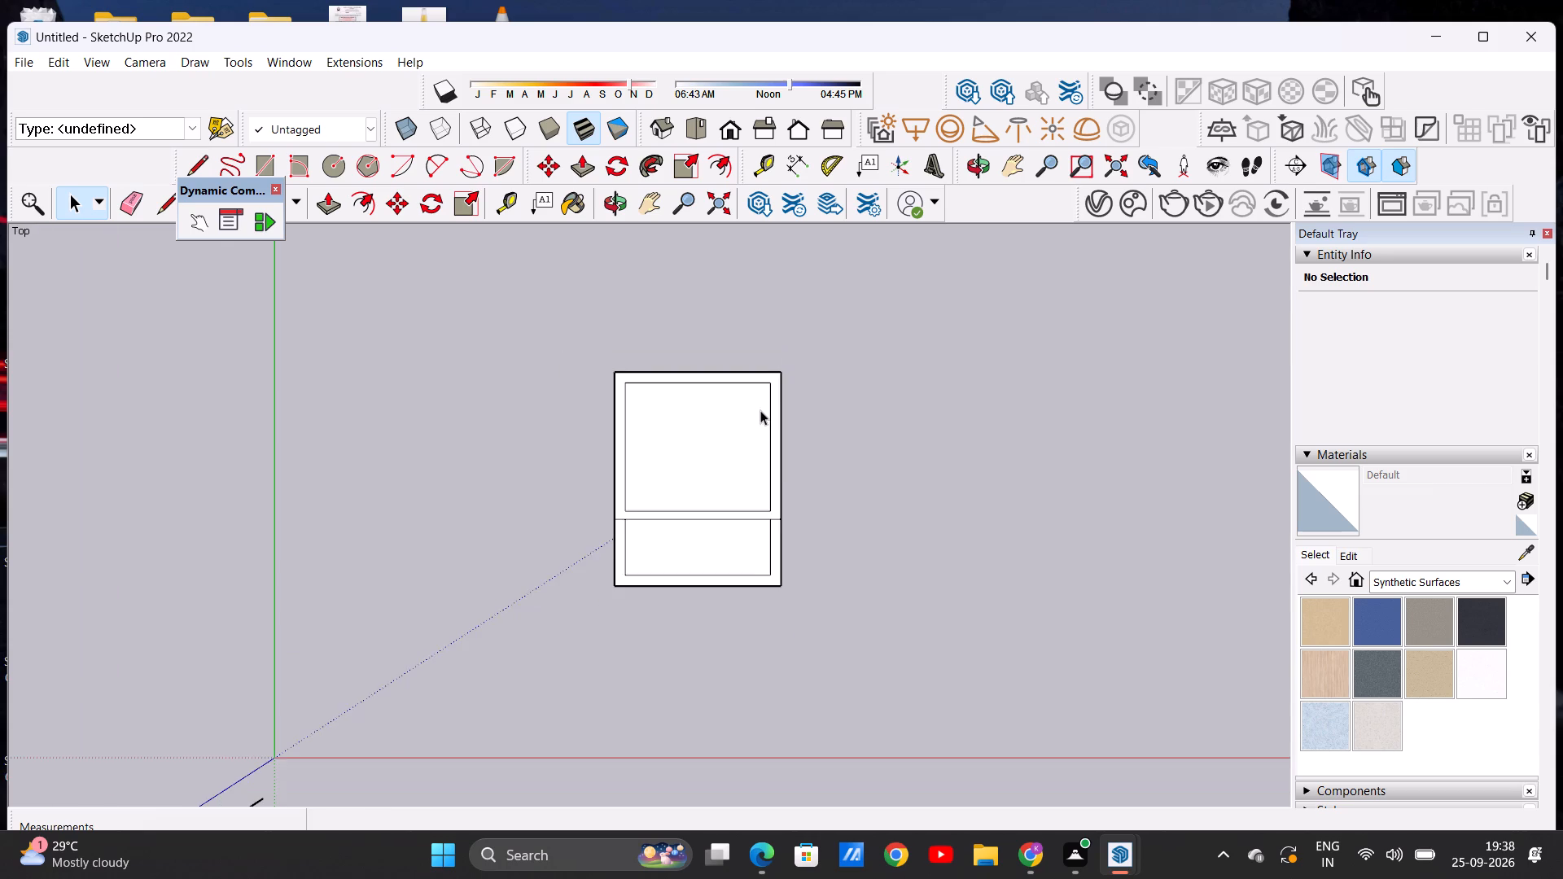
{"action": "scroll", "coordinate": [760, 410], "scroll_direction": "down", "scroll_amount": 1}
{"action": "scroll", "coordinate": [780, 478], "scroll_direction": "up", "scroll_amount": 4}
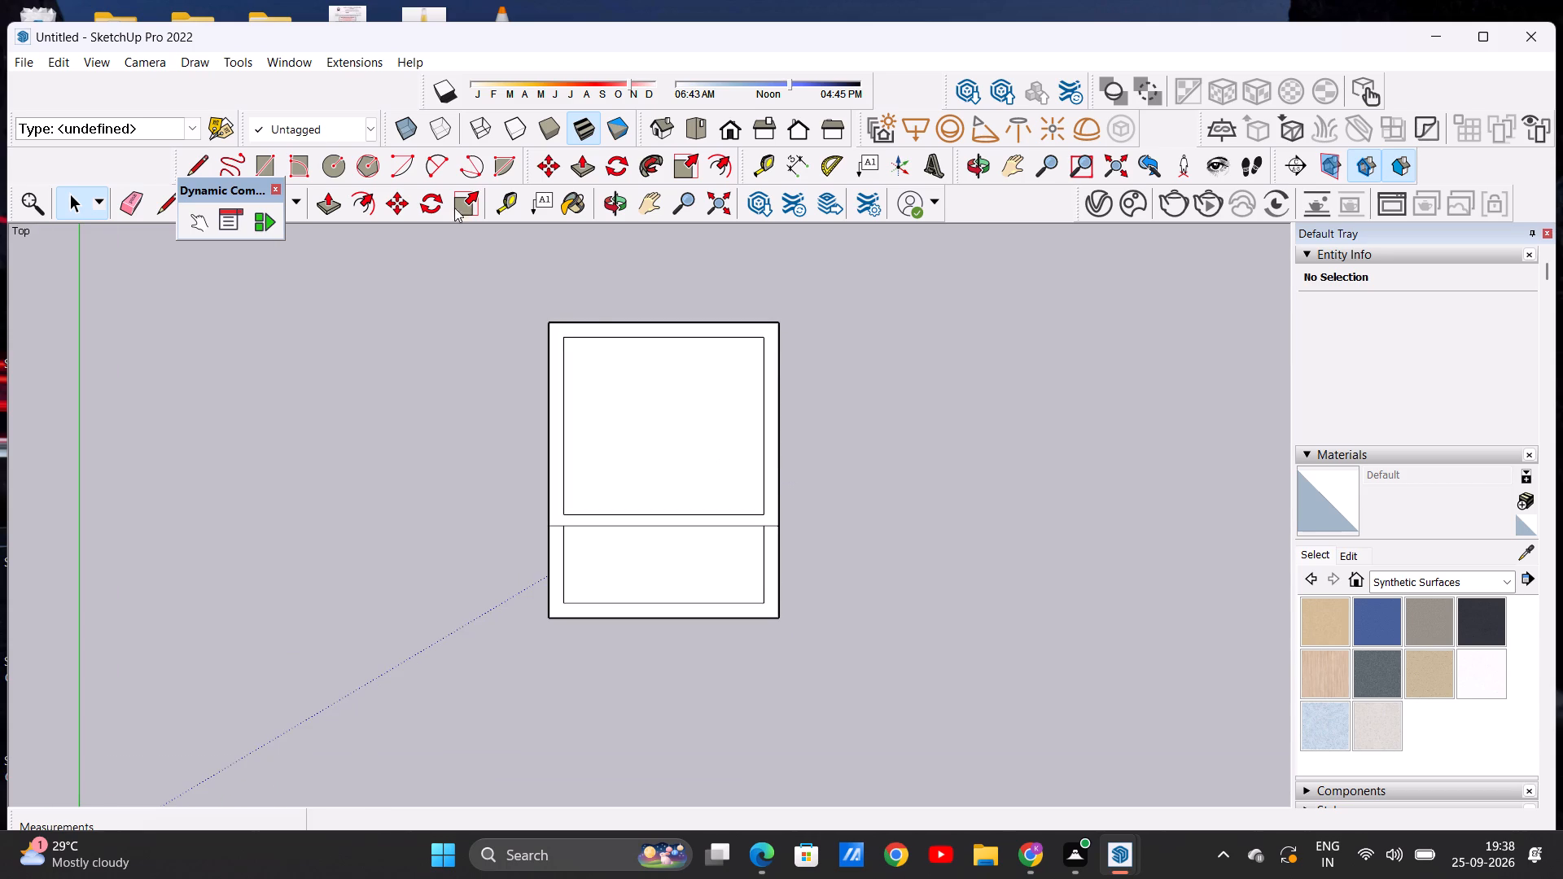
{"action": "left_click", "coordinate": [319, 212]}
{"action": "scroll", "coordinate": [319, 212], "scroll_direction": "down", "scroll_amount": 2}
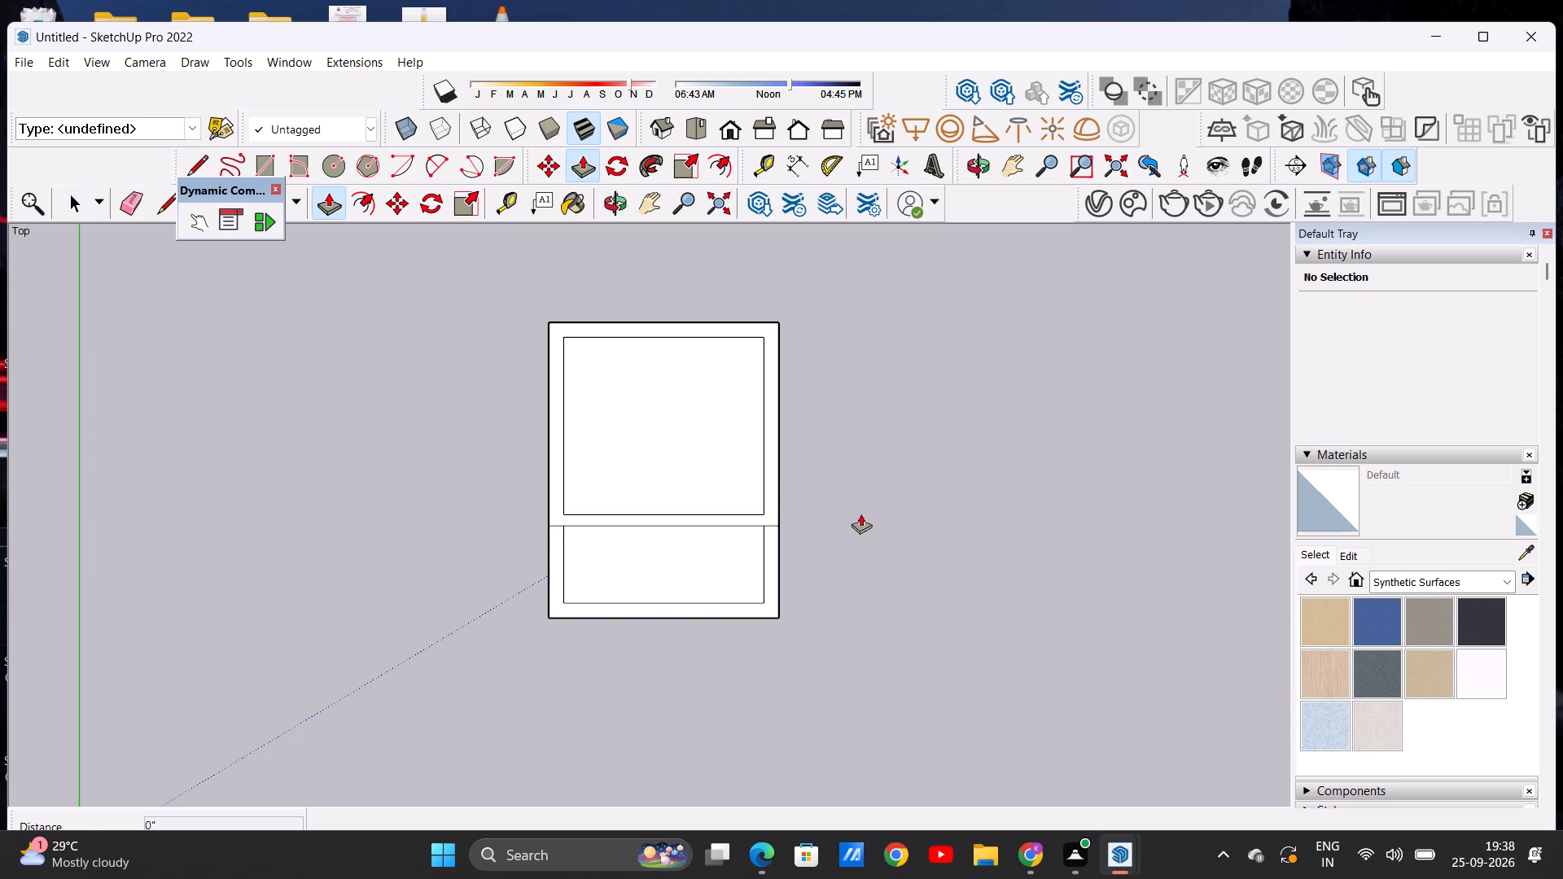
{"action": "middle_click_drag", "start_coordinate": [865, 536], "coordinate": [816, 438]}
{"action": "scroll", "coordinate": [795, 469], "scroll_direction": "up", "scroll_amount": 2}
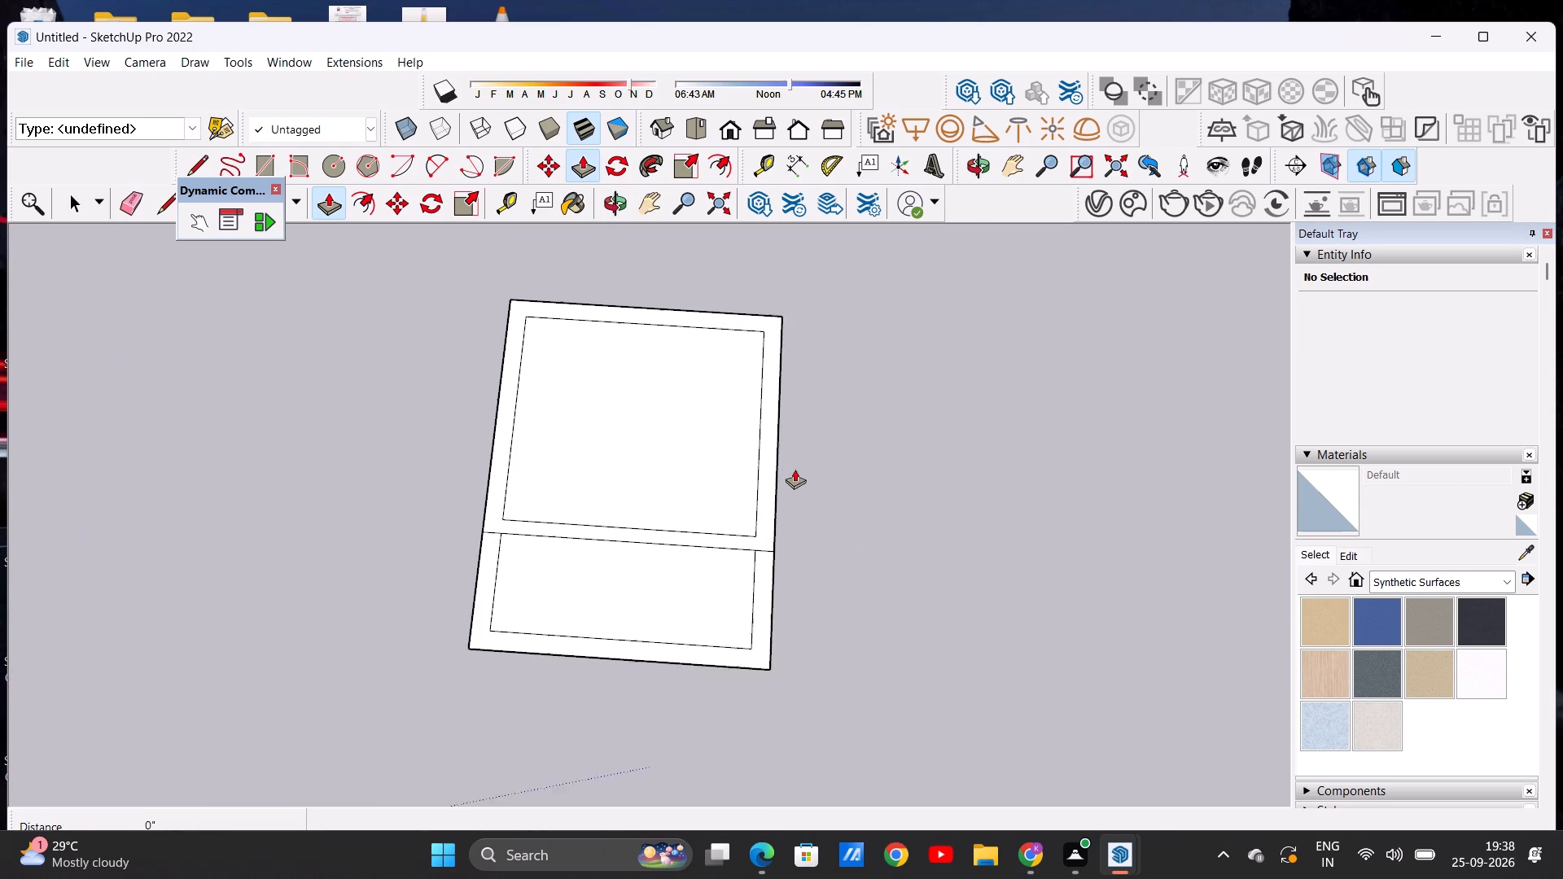
{"action": "scroll", "coordinate": [795, 469], "scroll_direction": "up", "scroll_amount": 2}
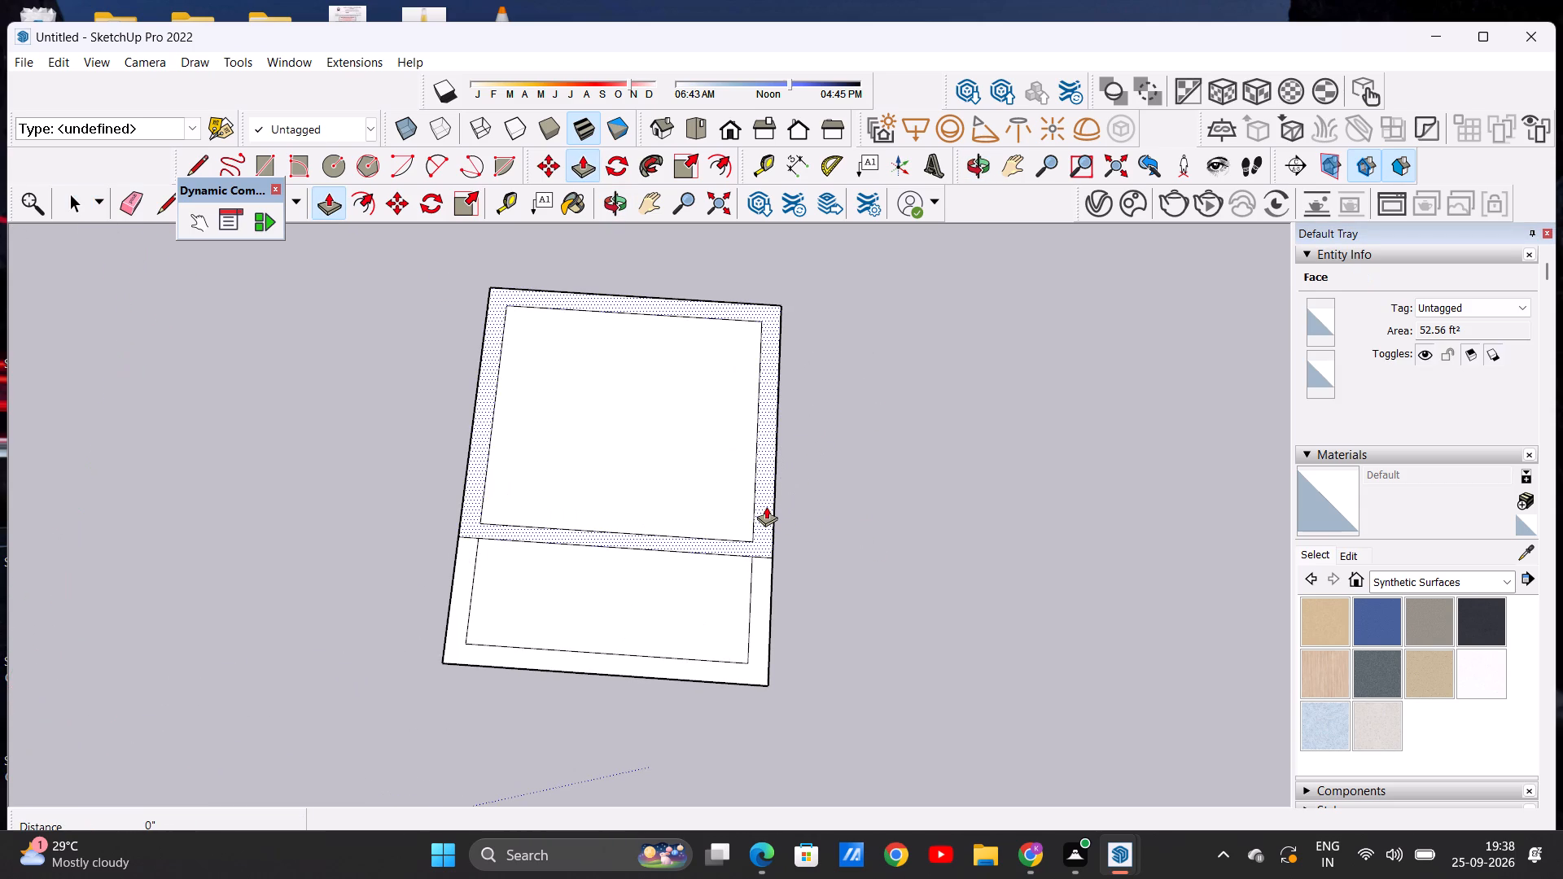
{"action": "left_click", "coordinate": [766, 506]}
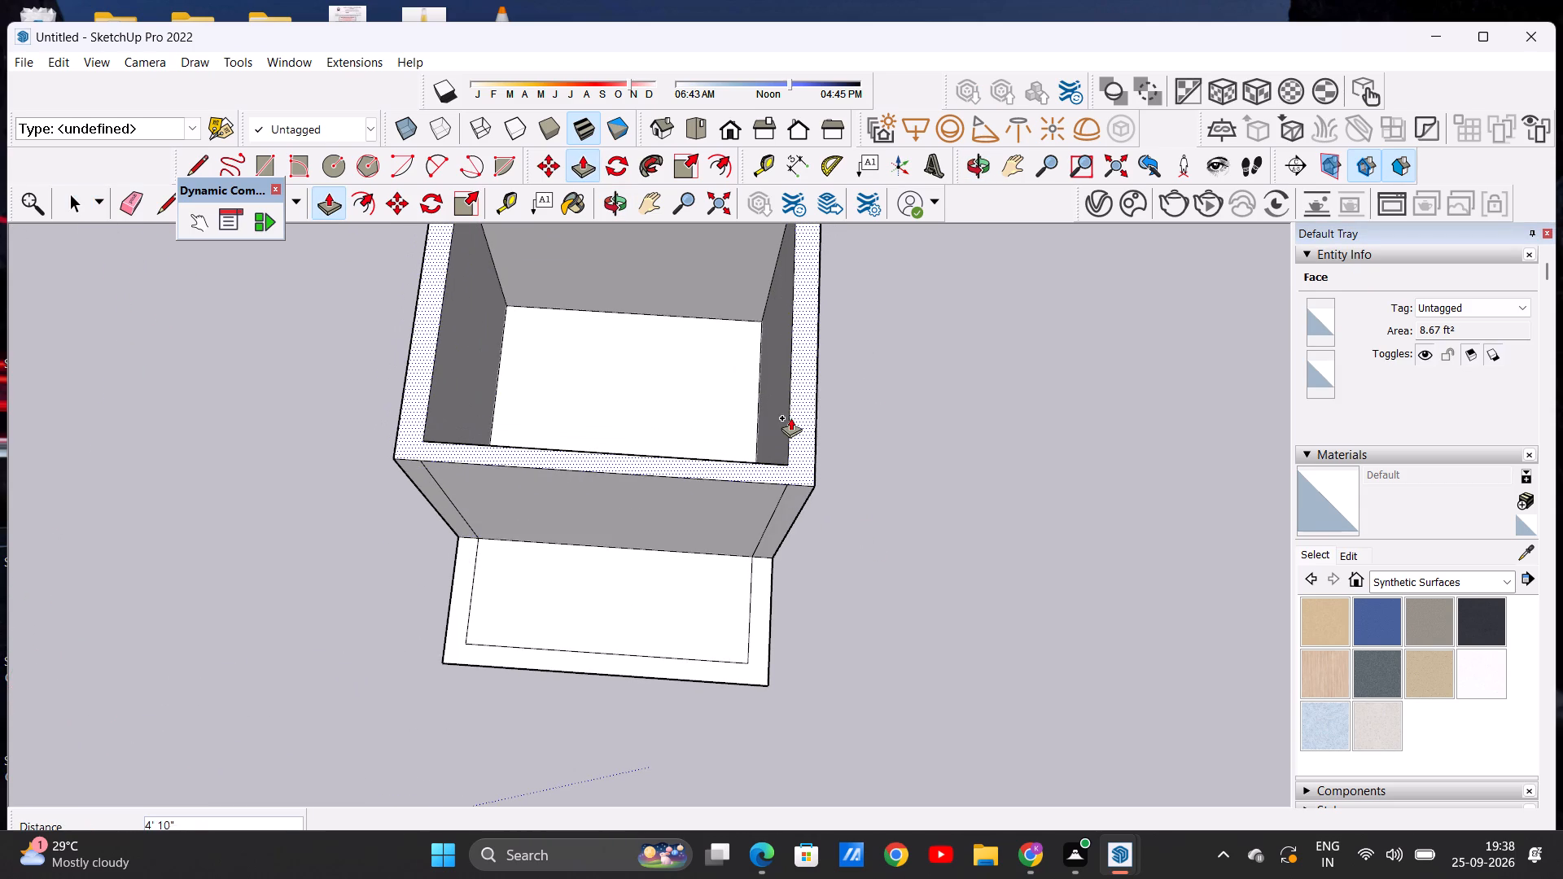
{"action": "middle_click_drag", "start_coordinate": [795, 444], "coordinate": [781, 230]}
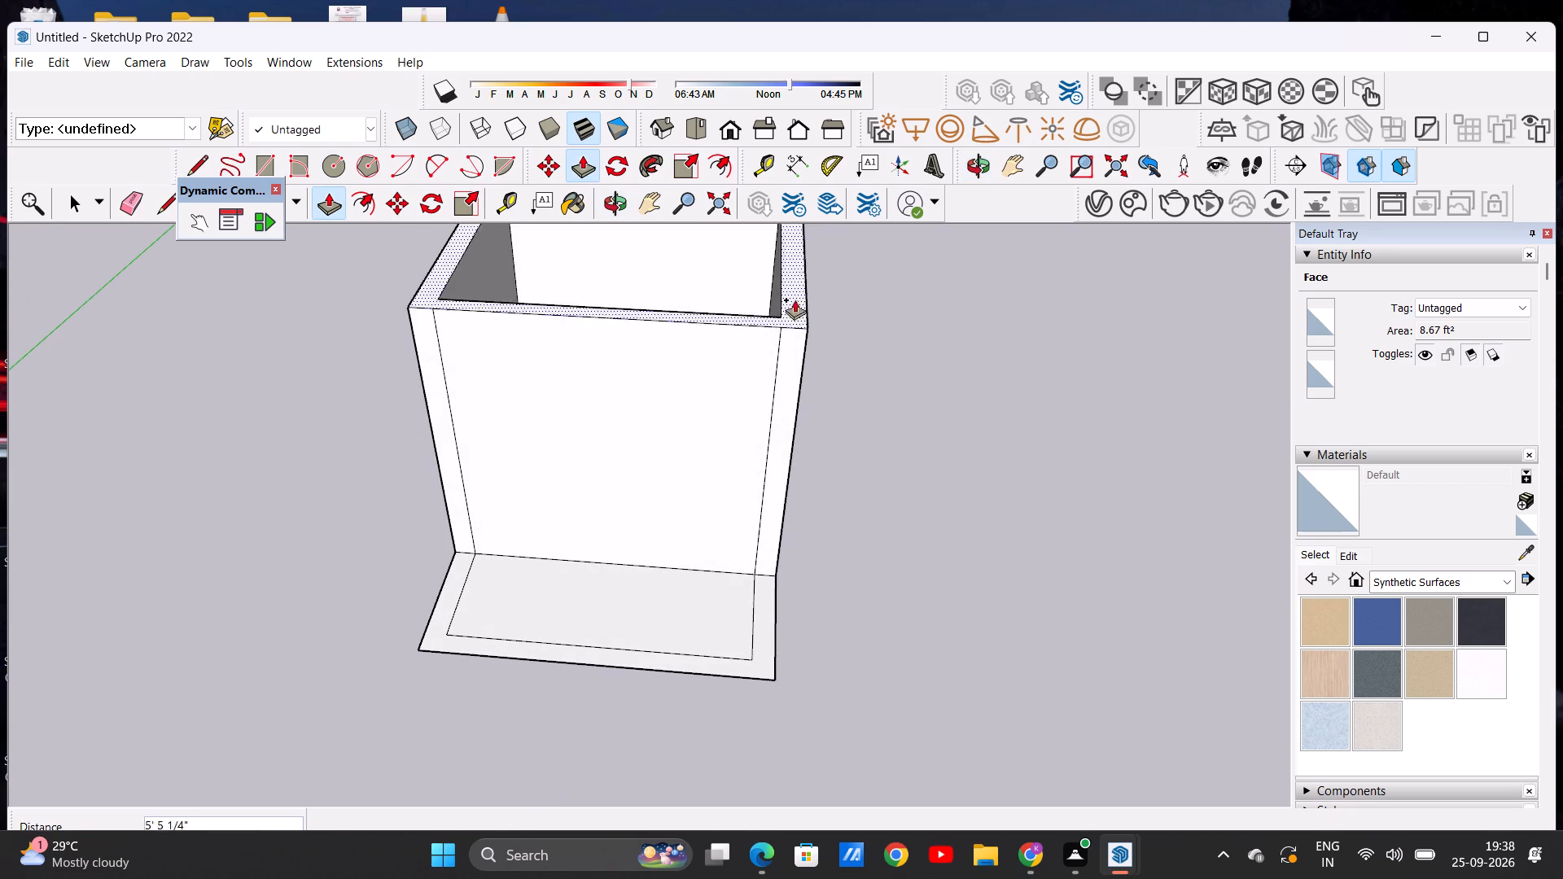
{"action": "middle_click_drag", "start_coordinate": [790, 403], "coordinate": [810, 297]}
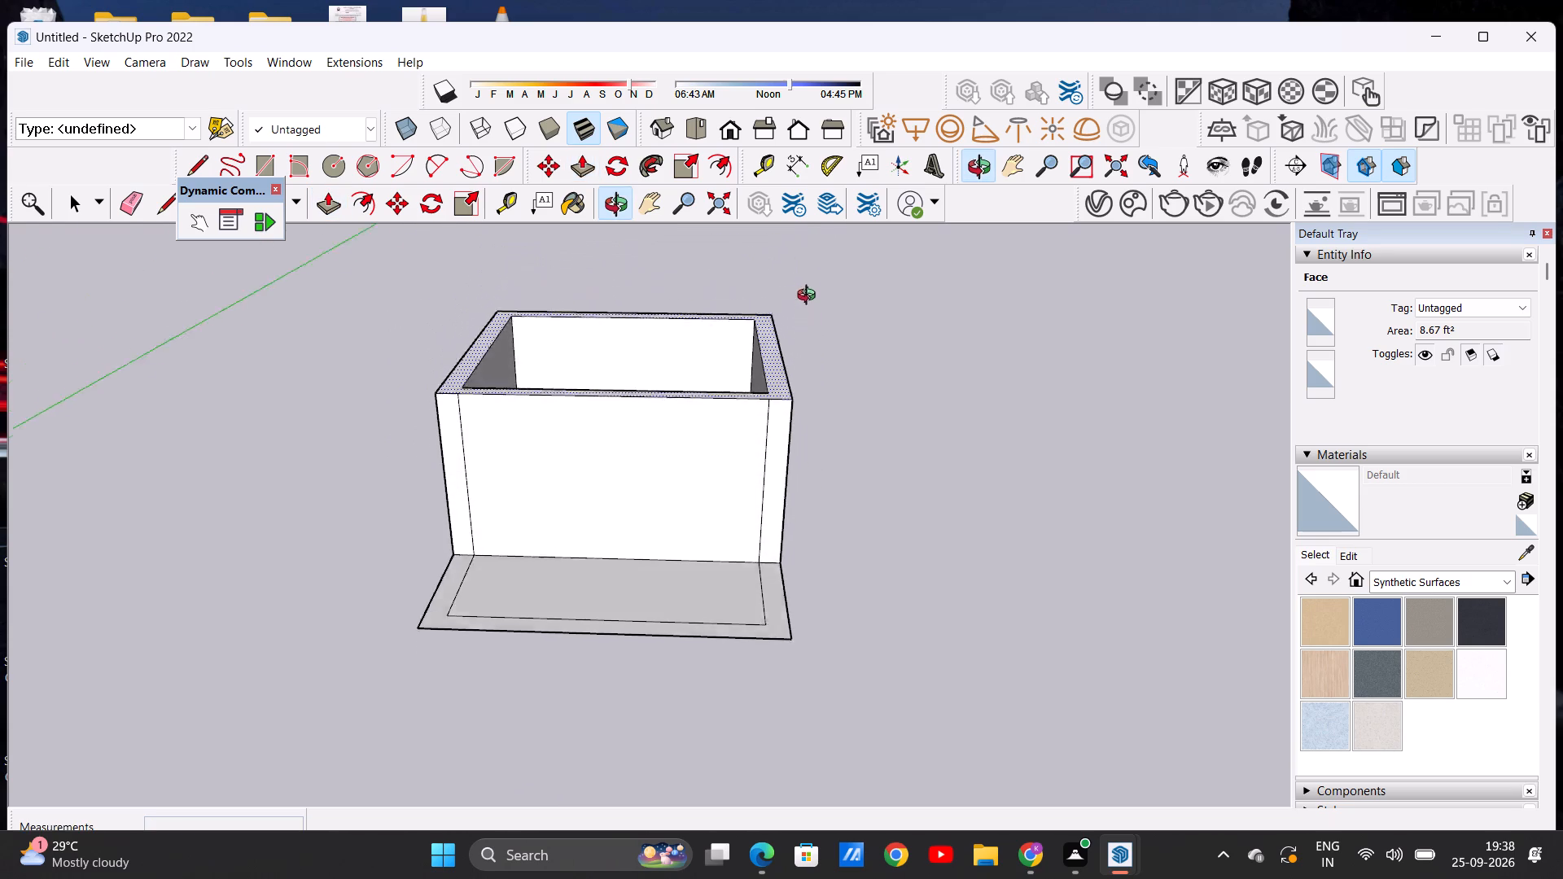
{"action": "middle_click_drag", "start_coordinate": [810, 297], "coordinate": [805, 273]}
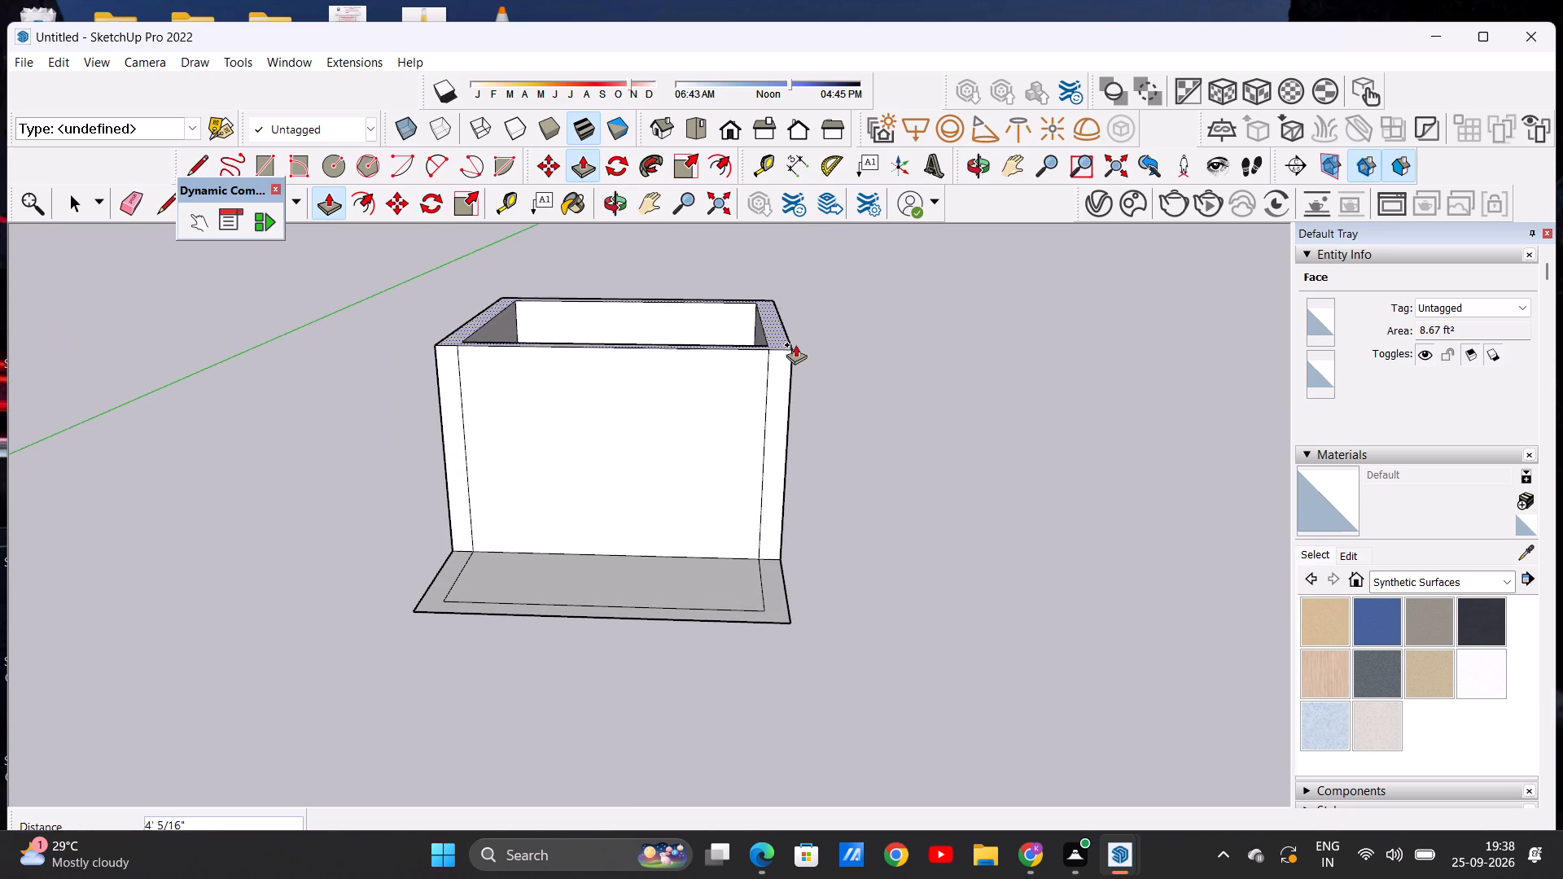
{"action": "left_click", "coordinate": [794, 344]}
{"action": "key", "text": "space"}
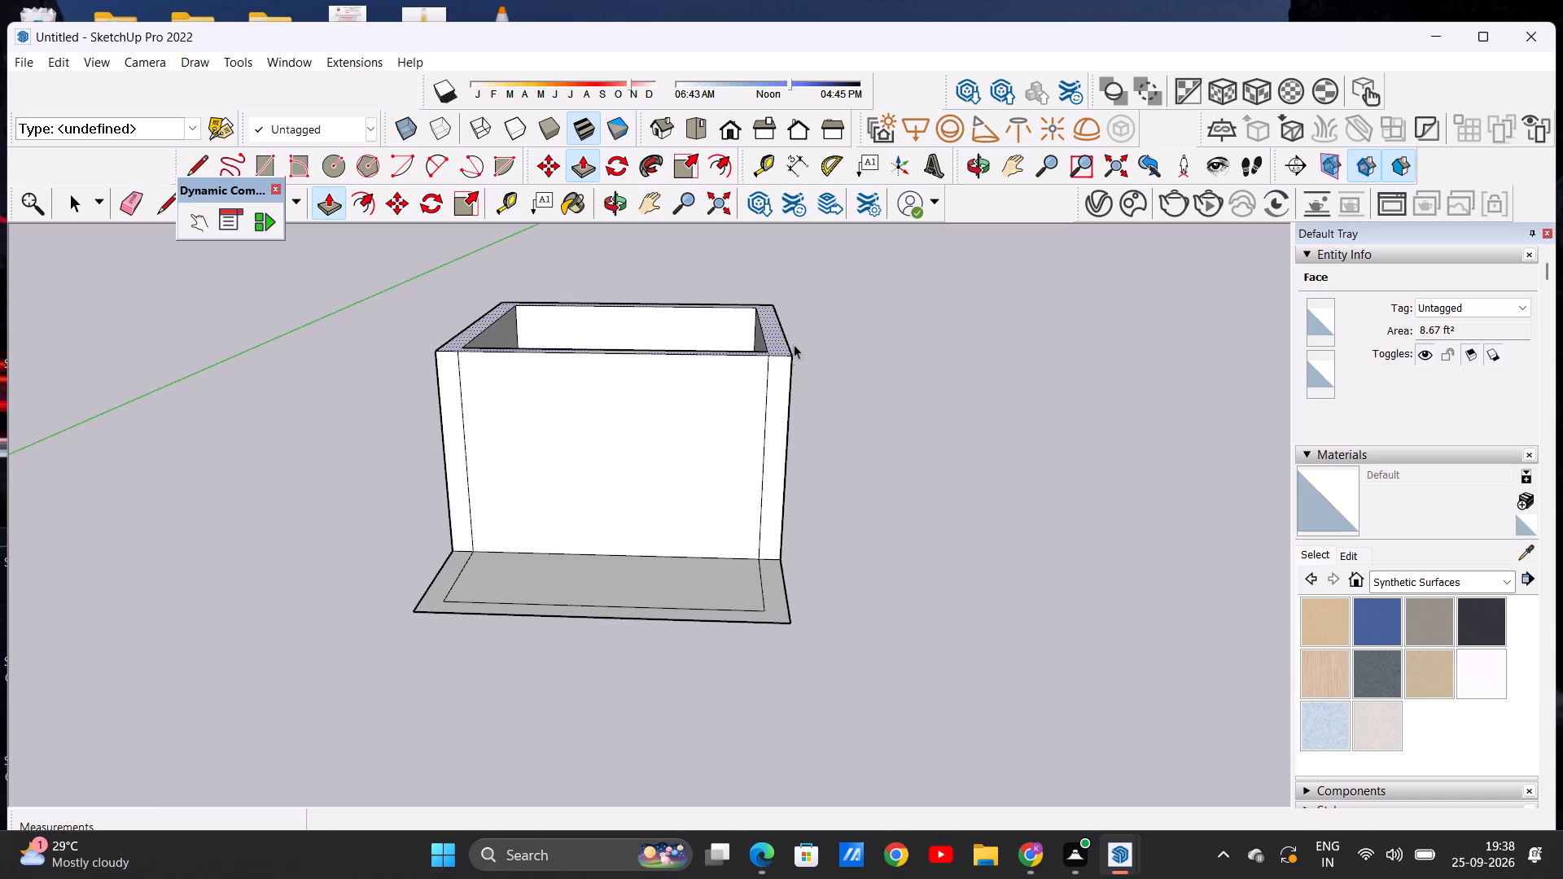
Measure the height of the raised room's front right corner edge with the Dimension tool.
{"action": "middle_click_drag", "start_coordinate": [680, 468], "coordinate": [716, 393]}
{"action": "scroll", "coordinate": [647, 452], "scroll_direction": "down", "scroll_amount": 4}
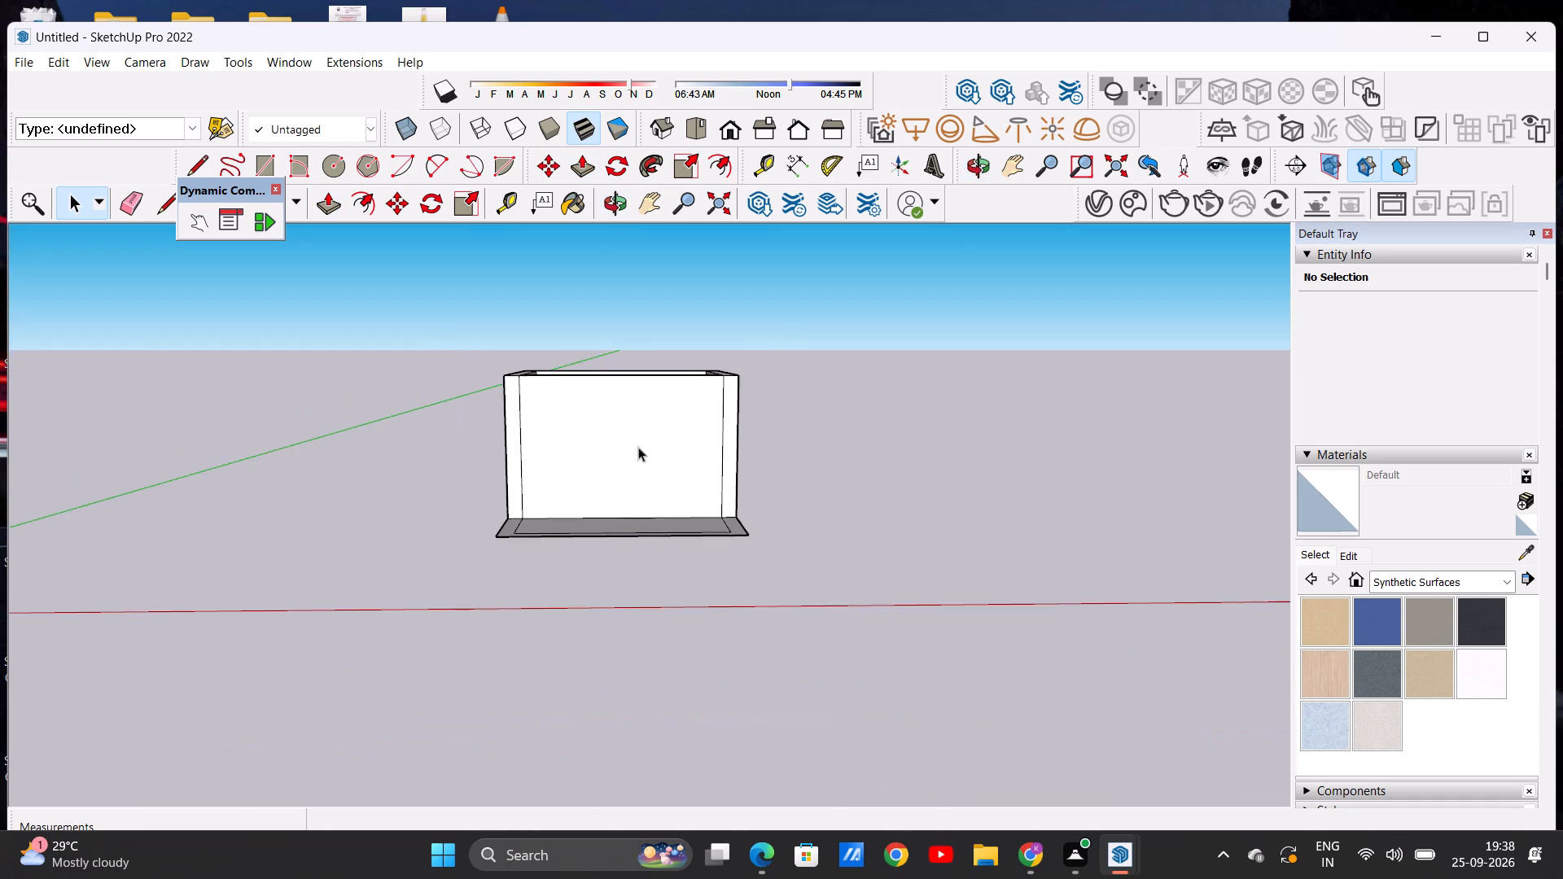
{"action": "scroll", "coordinate": [700, 392], "scroll_direction": "up", "scroll_amount": 6}
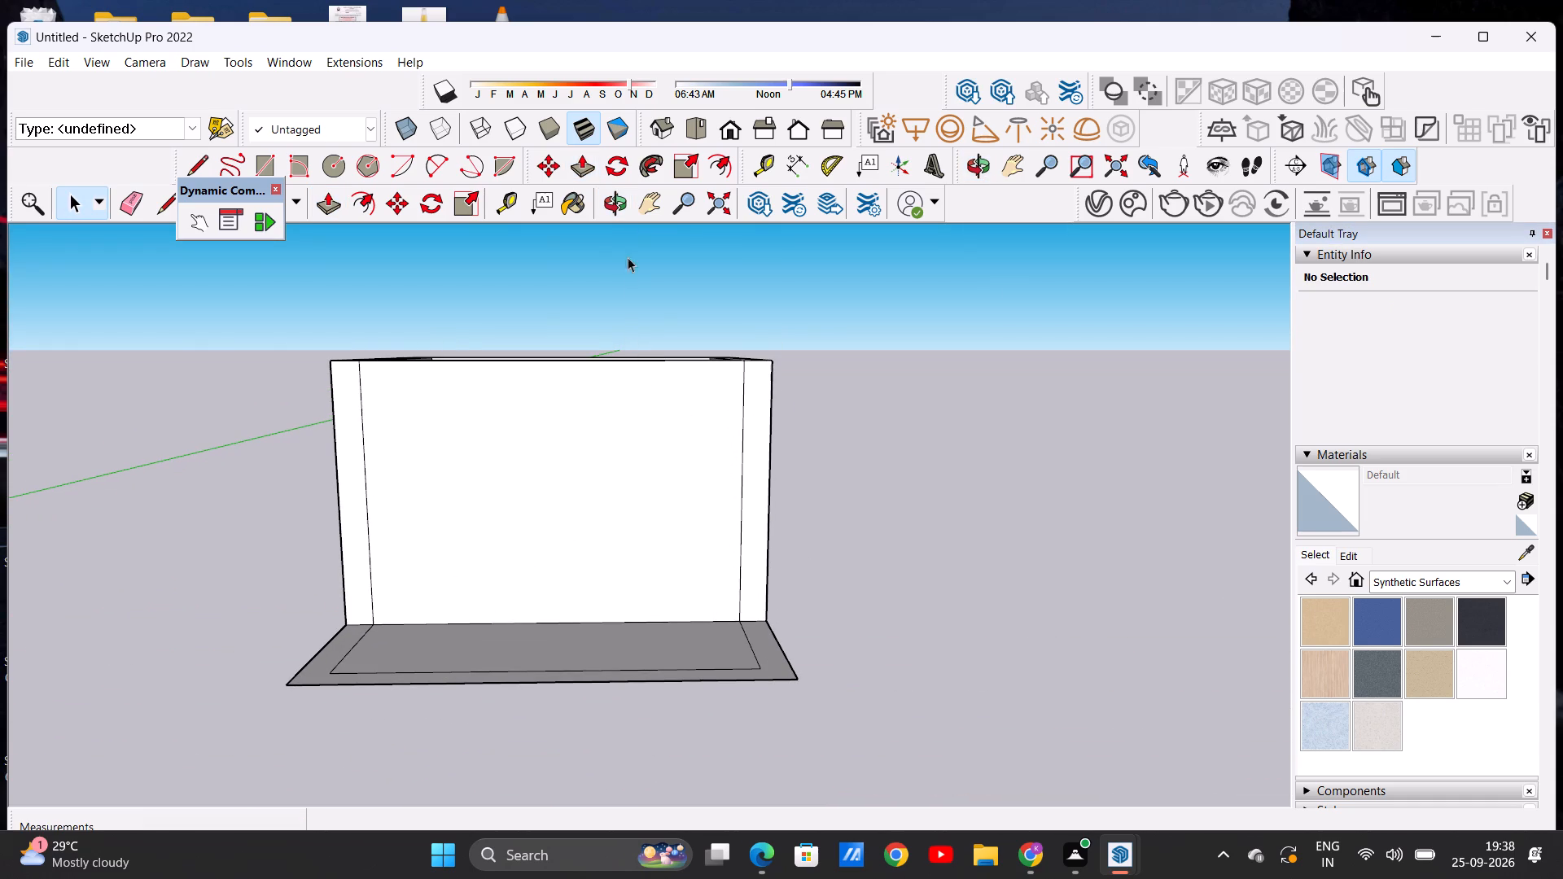
{"action": "left_click", "coordinate": [800, 155]}
{"action": "left_click", "coordinate": [769, 360]}
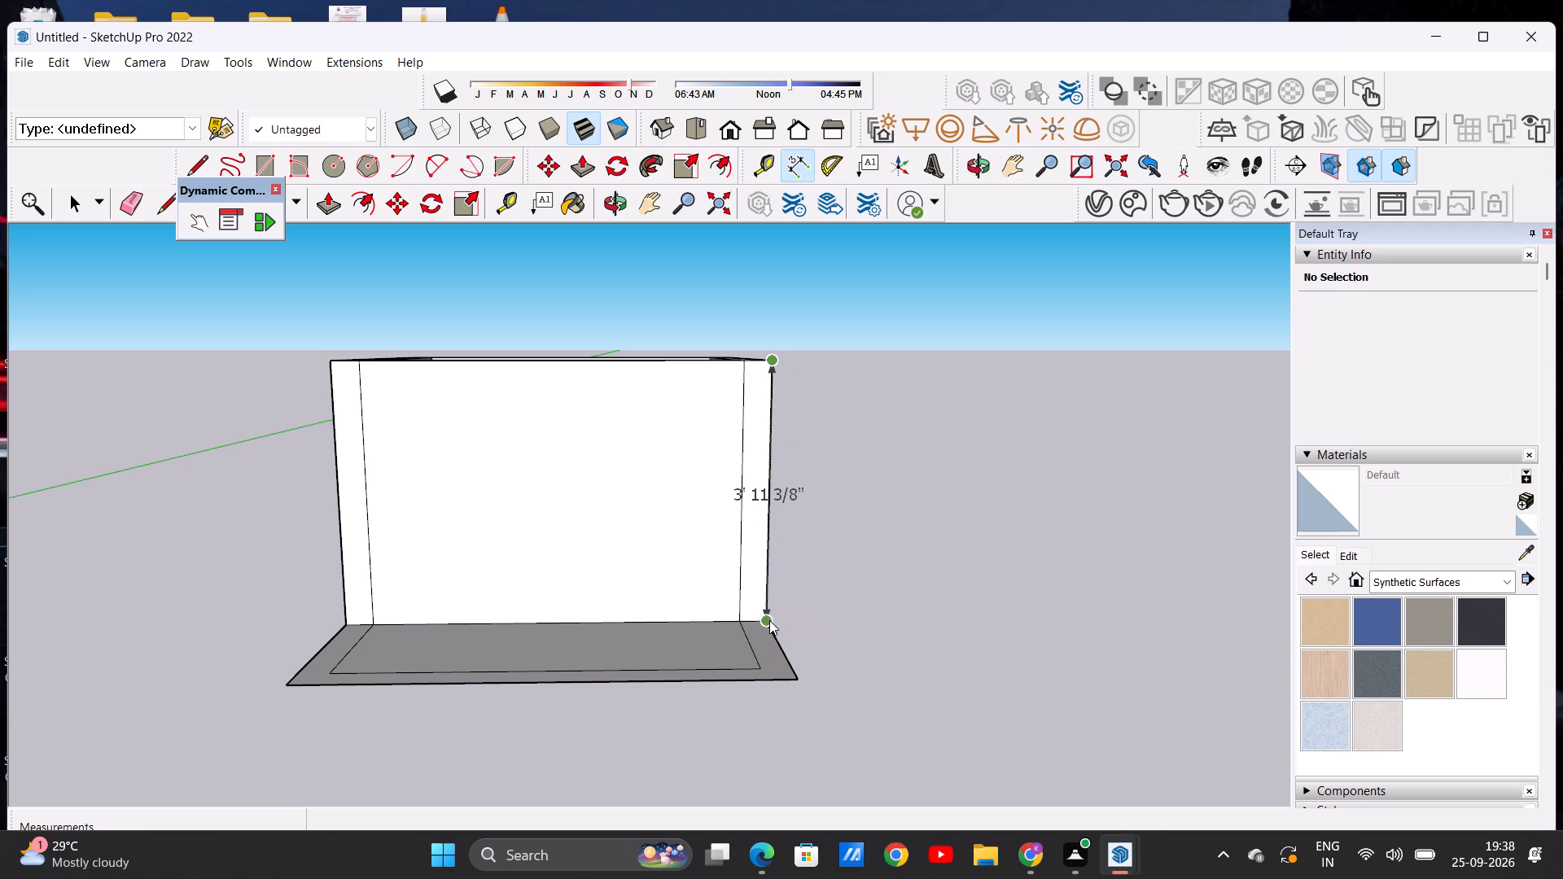
{"action": "left_click", "coordinate": [769, 620]}
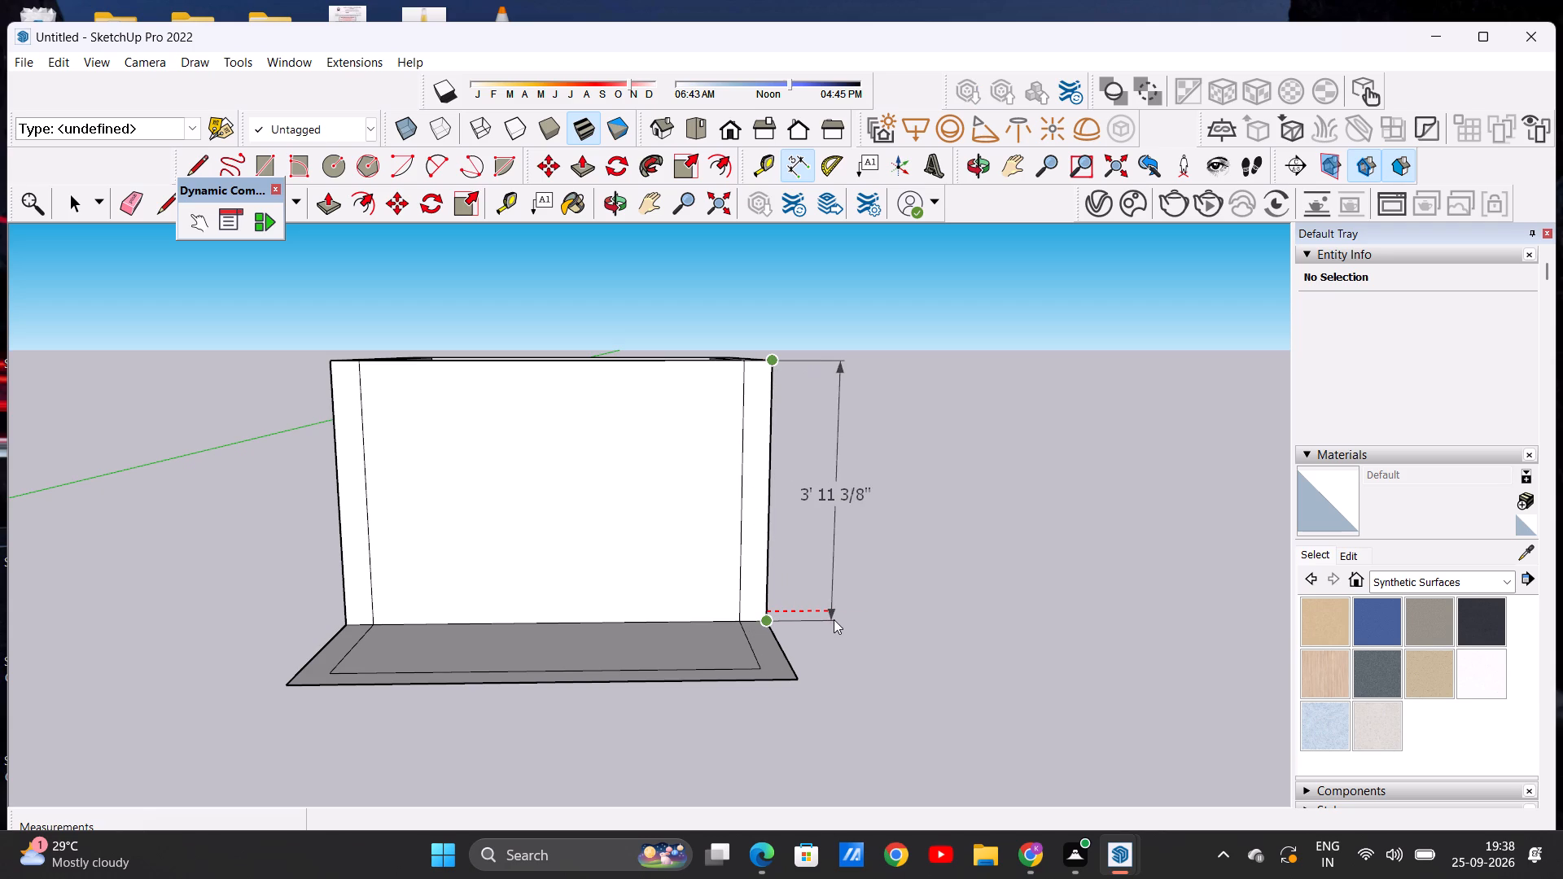
{"action": "key", "text": "space"}
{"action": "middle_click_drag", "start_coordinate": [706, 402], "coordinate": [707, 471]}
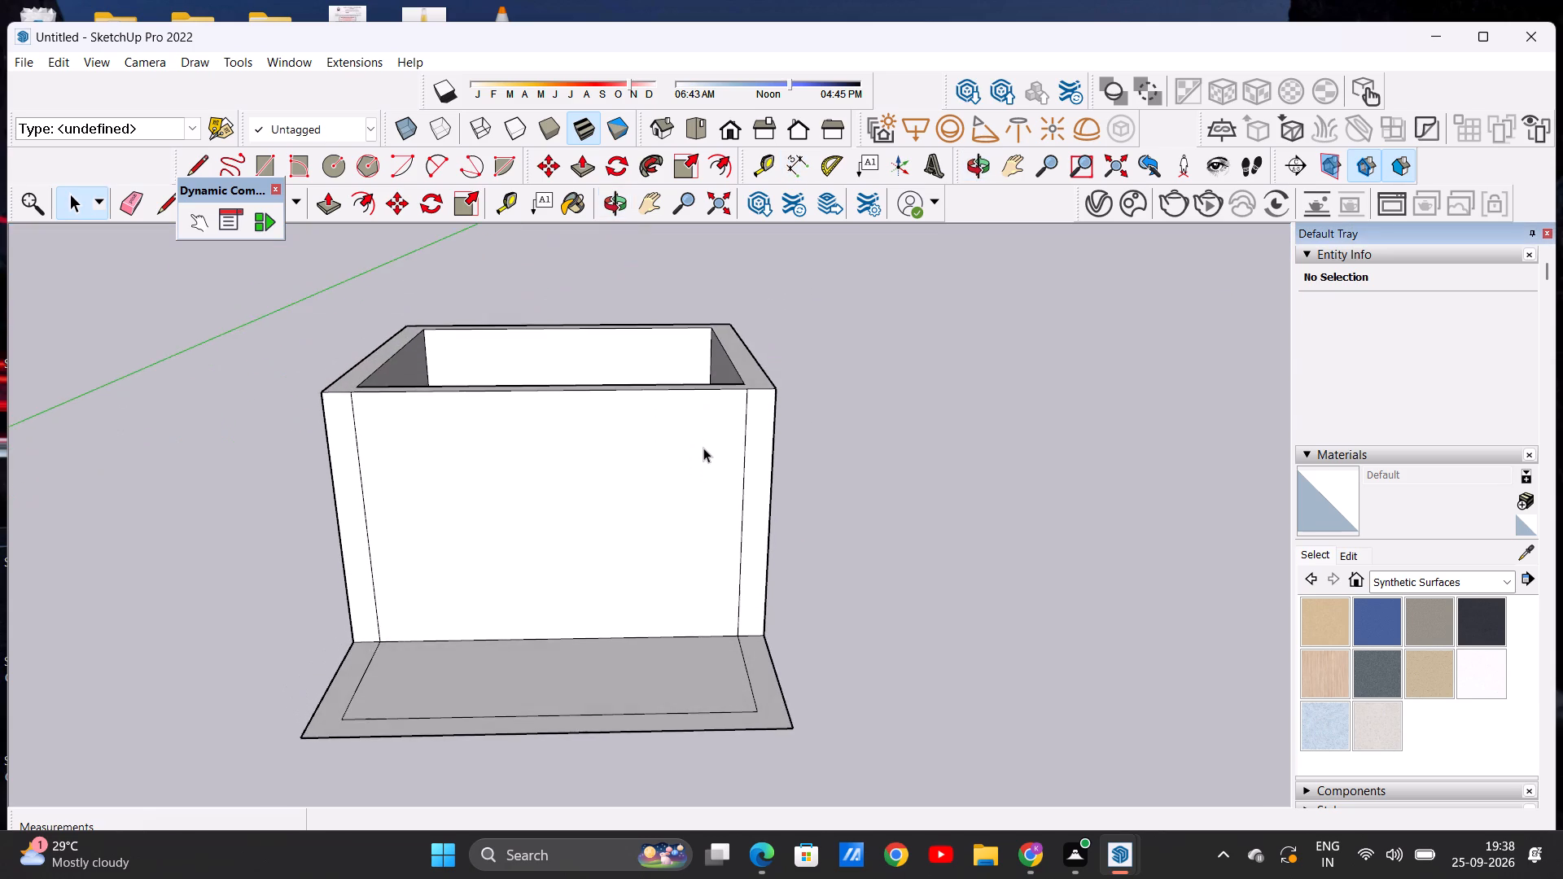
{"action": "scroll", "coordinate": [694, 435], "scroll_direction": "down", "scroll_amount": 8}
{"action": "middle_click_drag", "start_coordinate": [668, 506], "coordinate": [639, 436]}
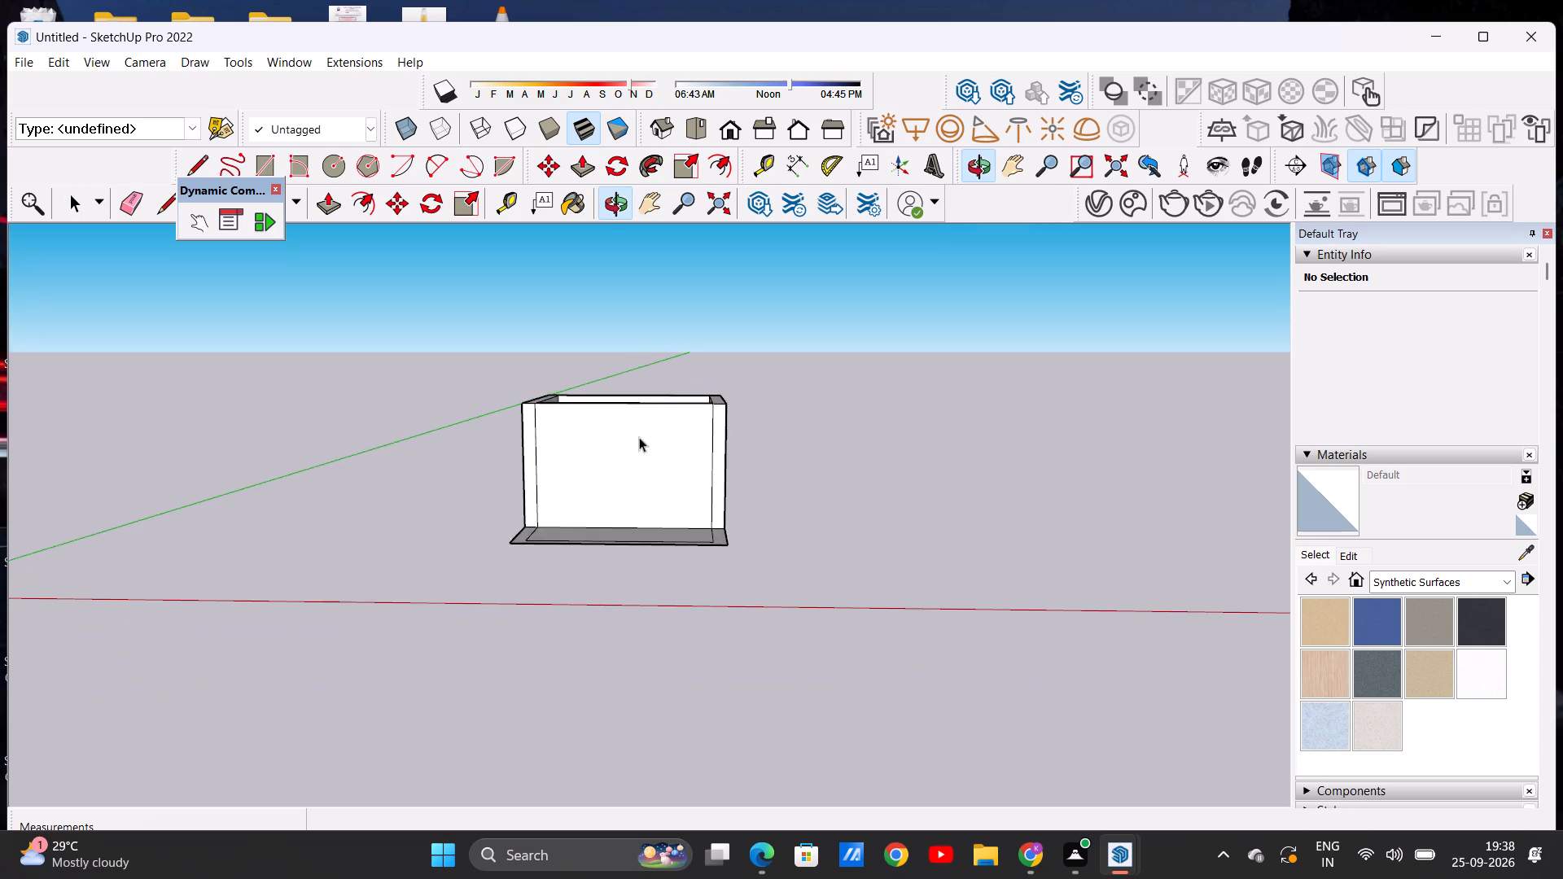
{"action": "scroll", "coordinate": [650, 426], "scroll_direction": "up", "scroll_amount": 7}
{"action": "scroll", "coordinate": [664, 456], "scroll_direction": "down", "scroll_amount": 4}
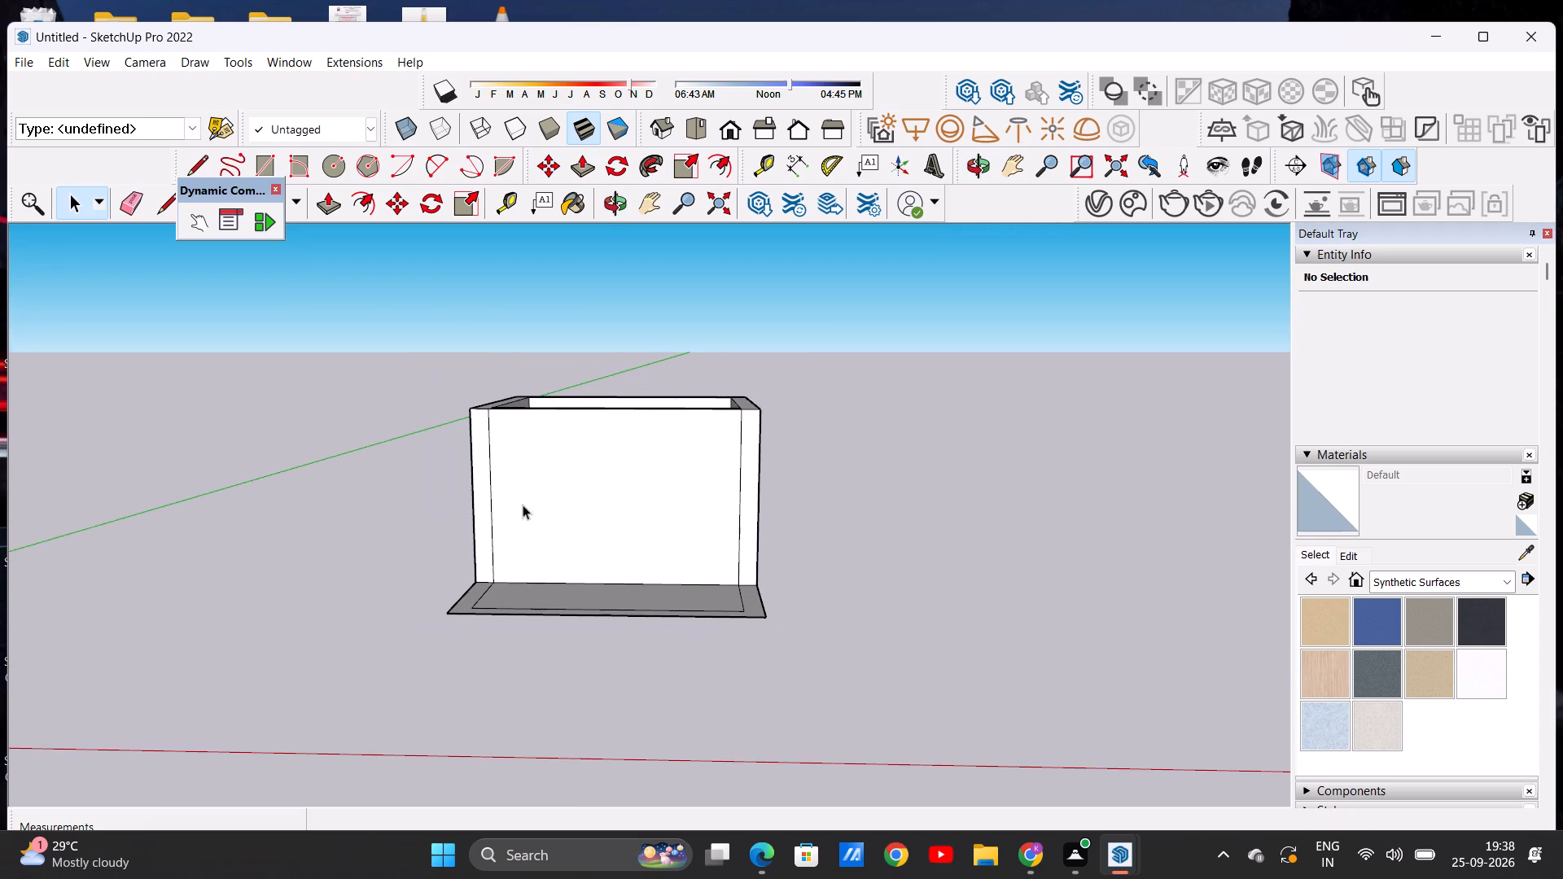
Draw two lines about 5" long from the flat front area's inner left corner to its outer side and front edges.
{"action": "middle_click_drag", "start_coordinate": [523, 505], "coordinate": [538, 561]}
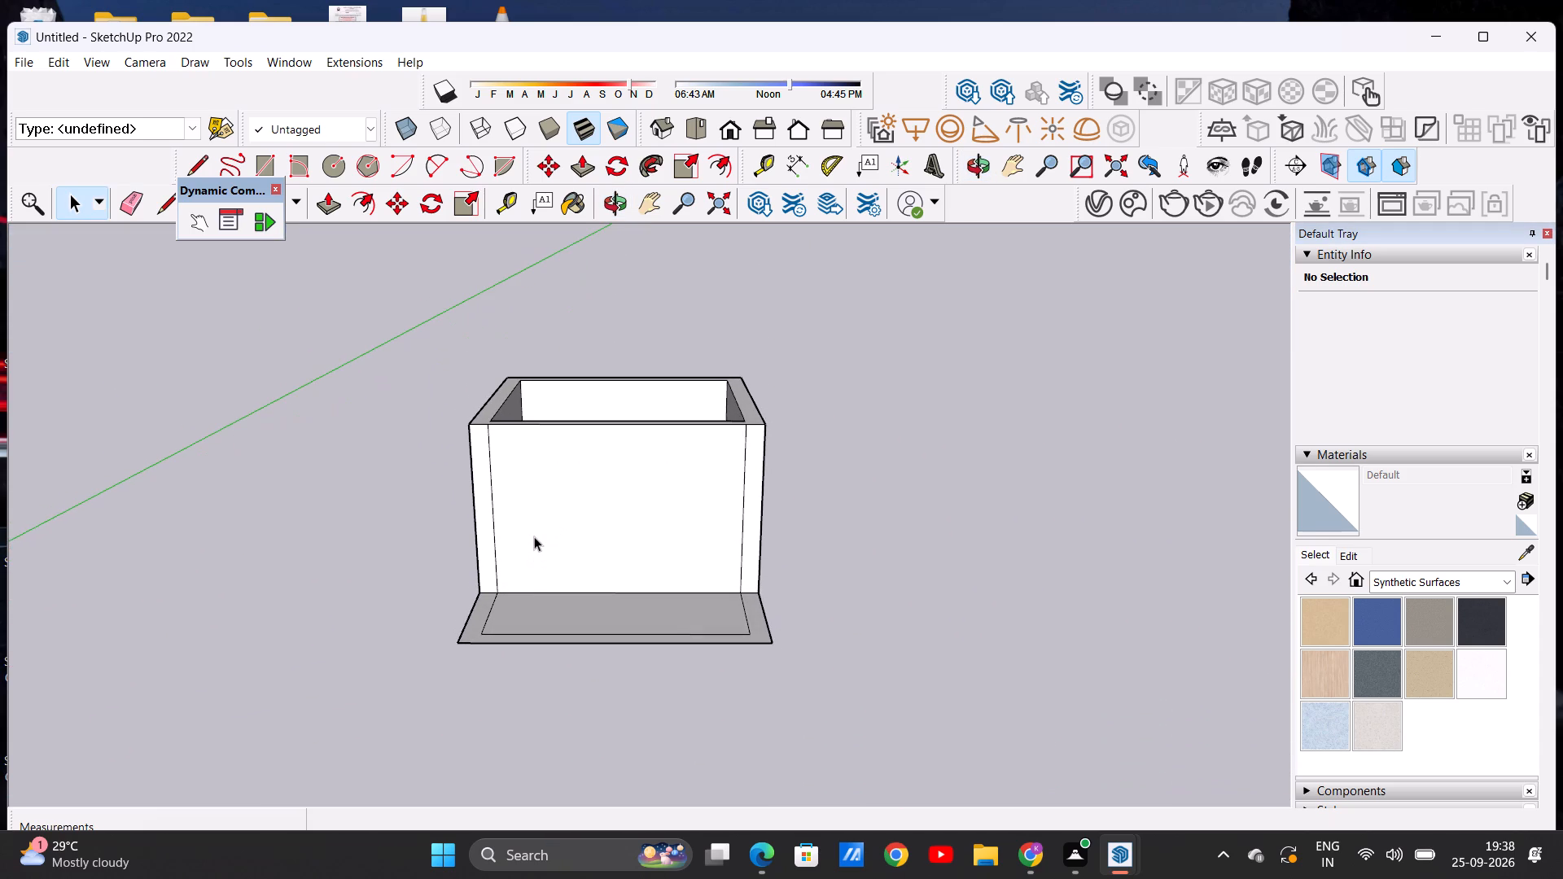
{"action": "scroll", "coordinate": [471, 652], "scroll_direction": "up", "scroll_amount": 2}
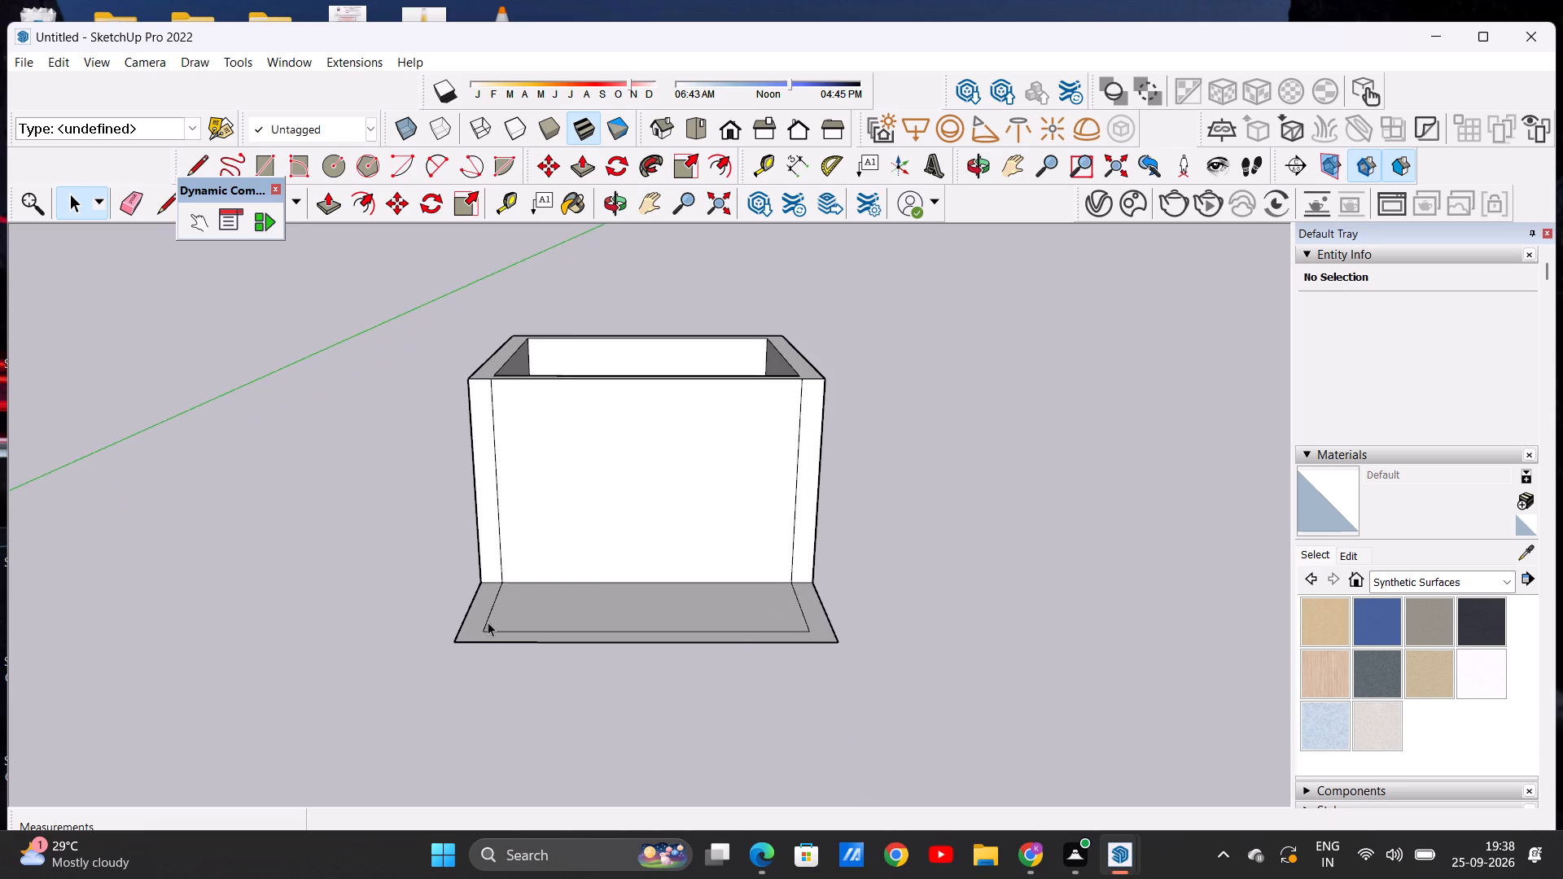
{"action": "middle_click_drag", "start_coordinate": [488, 622], "coordinate": [504, 700]}
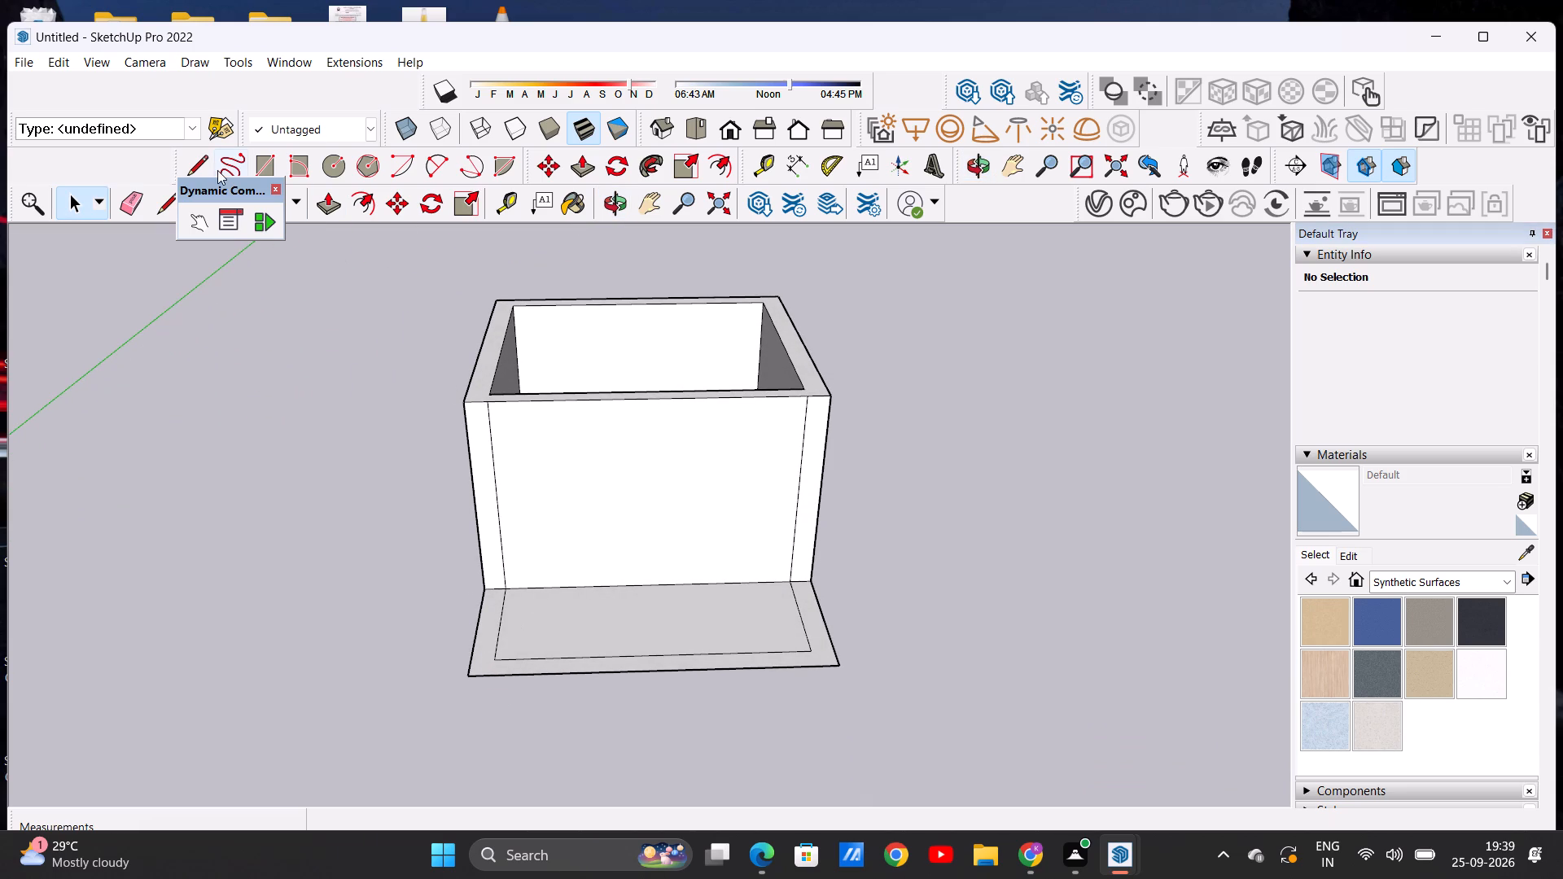
{"action": "left_click", "coordinate": [202, 162]}
{"action": "scroll", "coordinate": [453, 584], "scroll_direction": "up", "scroll_amount": 7}
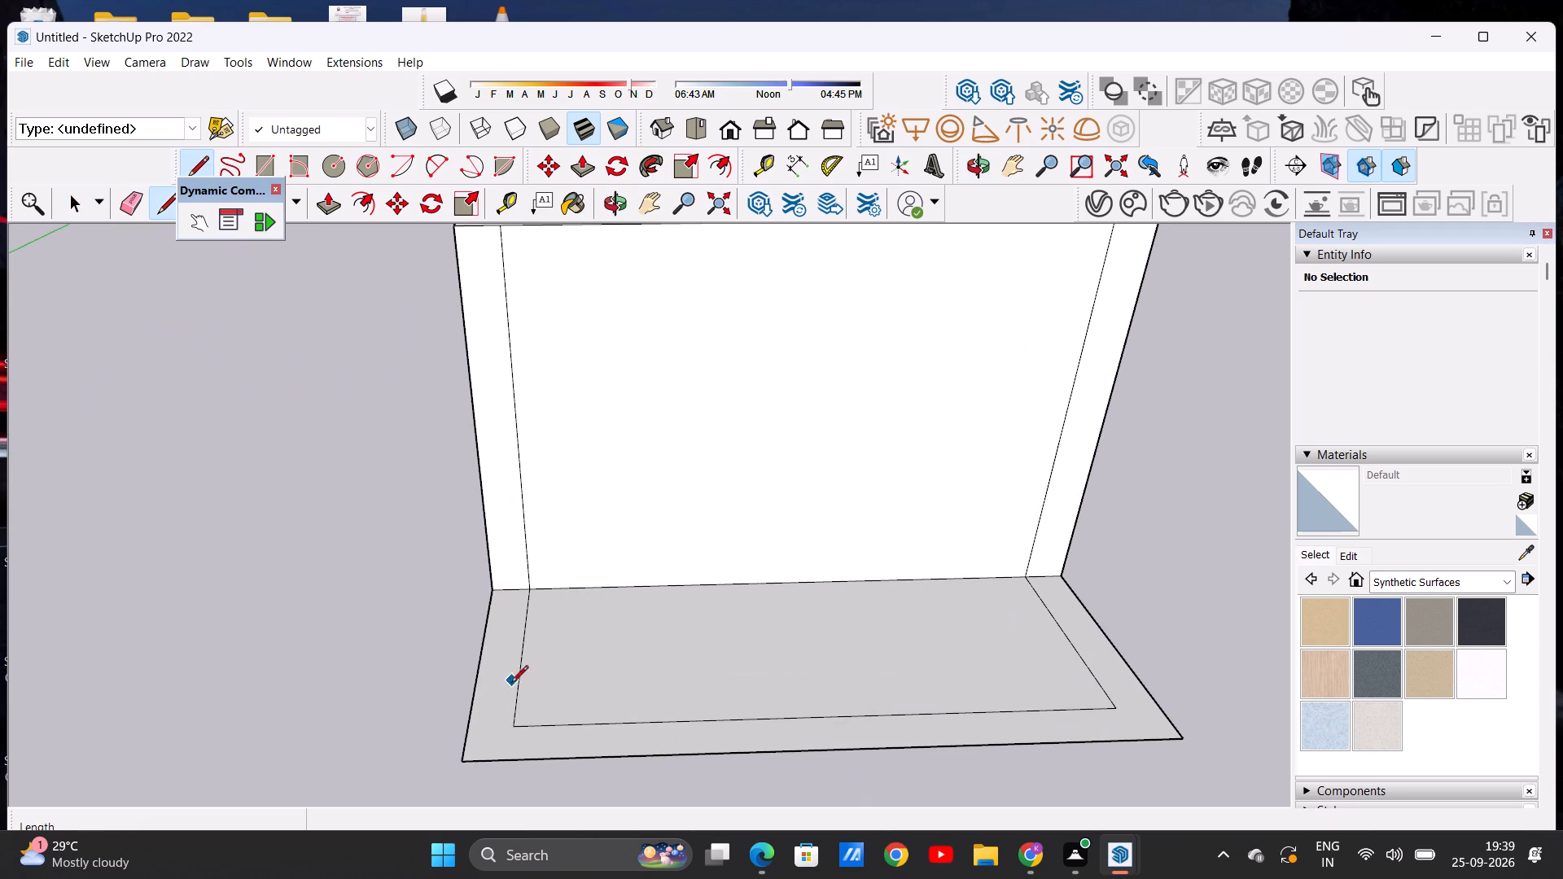
{"action": "left_click", "coordinate": [517, 728]}
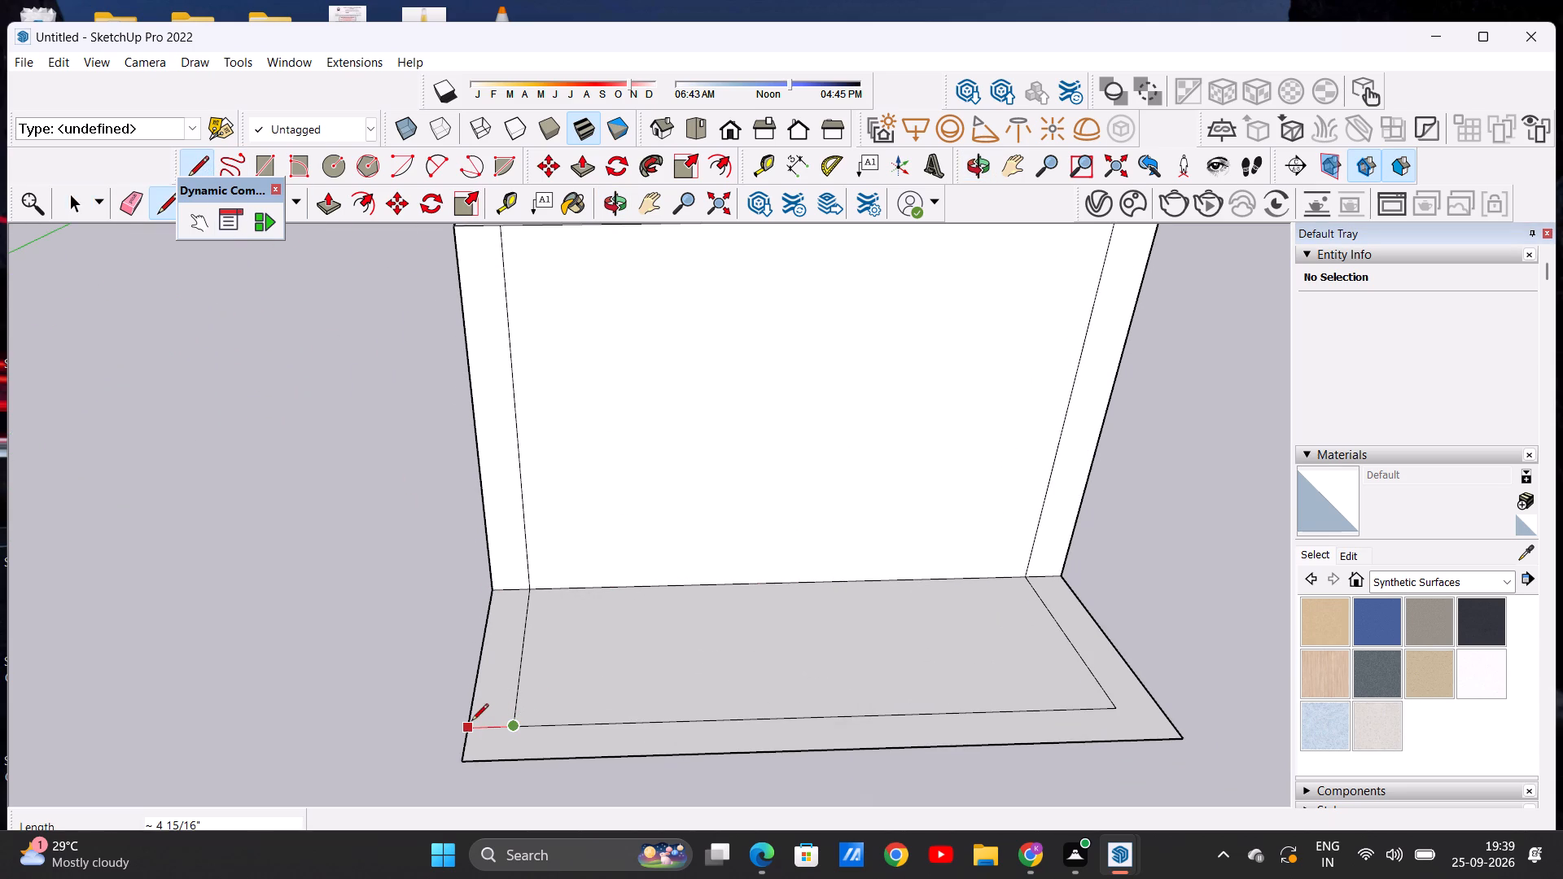
{"action": "left_click", "coordinate": [471, 722]}
{"action": "left_click", "coordinate": [512, 722]}
{"action": "left_click", "coordinate": [514, 763]}
Draw two short lines from the flat front area's inner right corner to its outer side and front edges.
{"action": "scroll", "coordinate": [856, 684], "scroll_direction": "down", "scroll_amount": 4}
{"action": "scroll", "coordinate": [1222, 669], "scroll_direction": "up", "scroll_amount": 8}
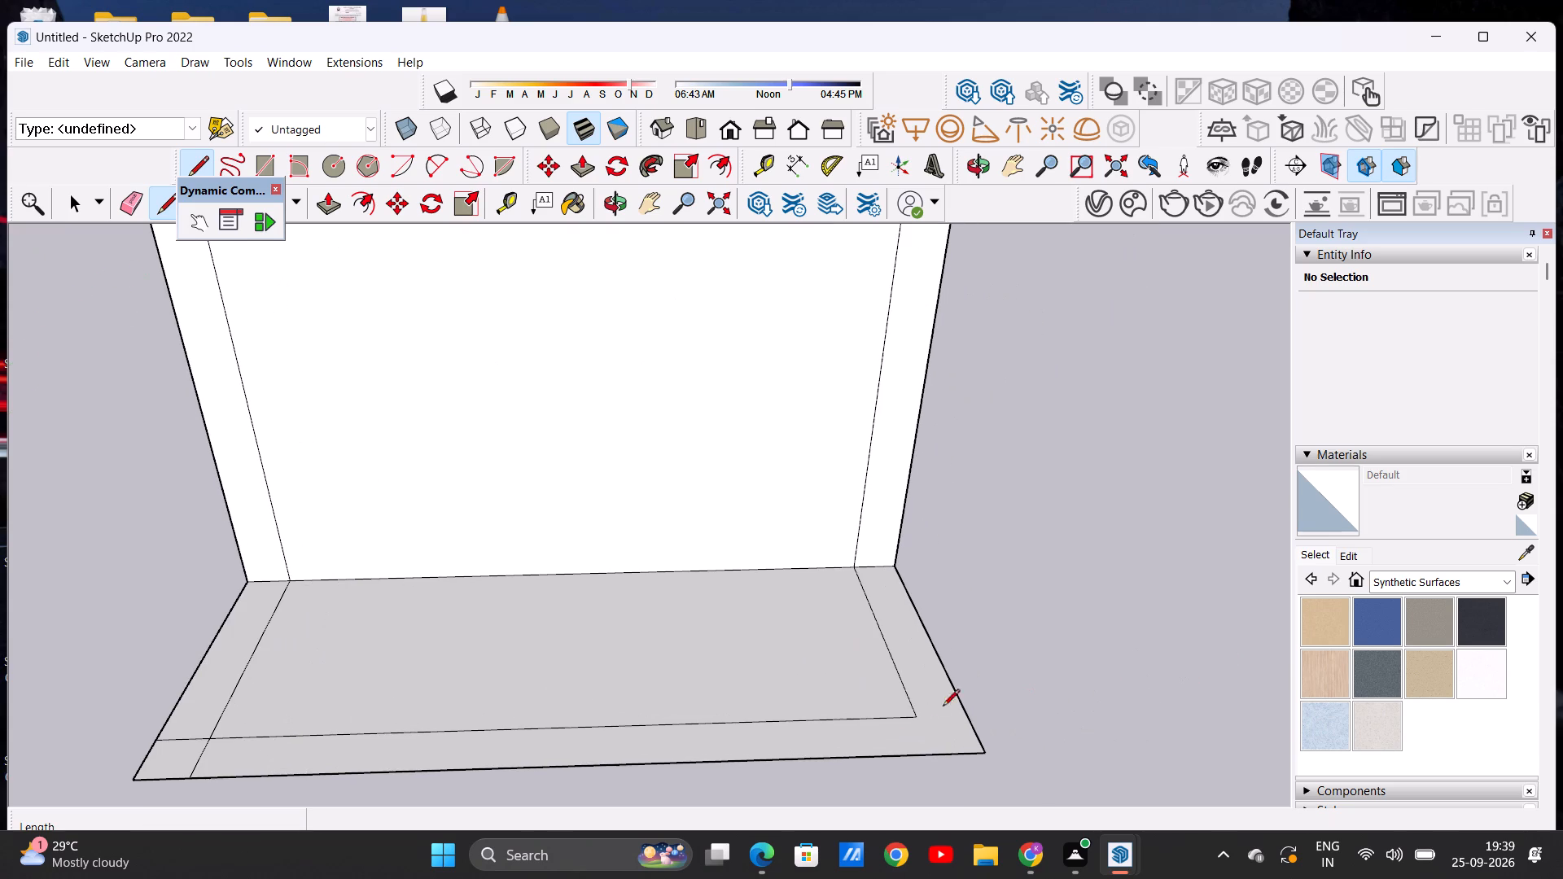
{"action": "left_click", "coordinate": [913, 719]}
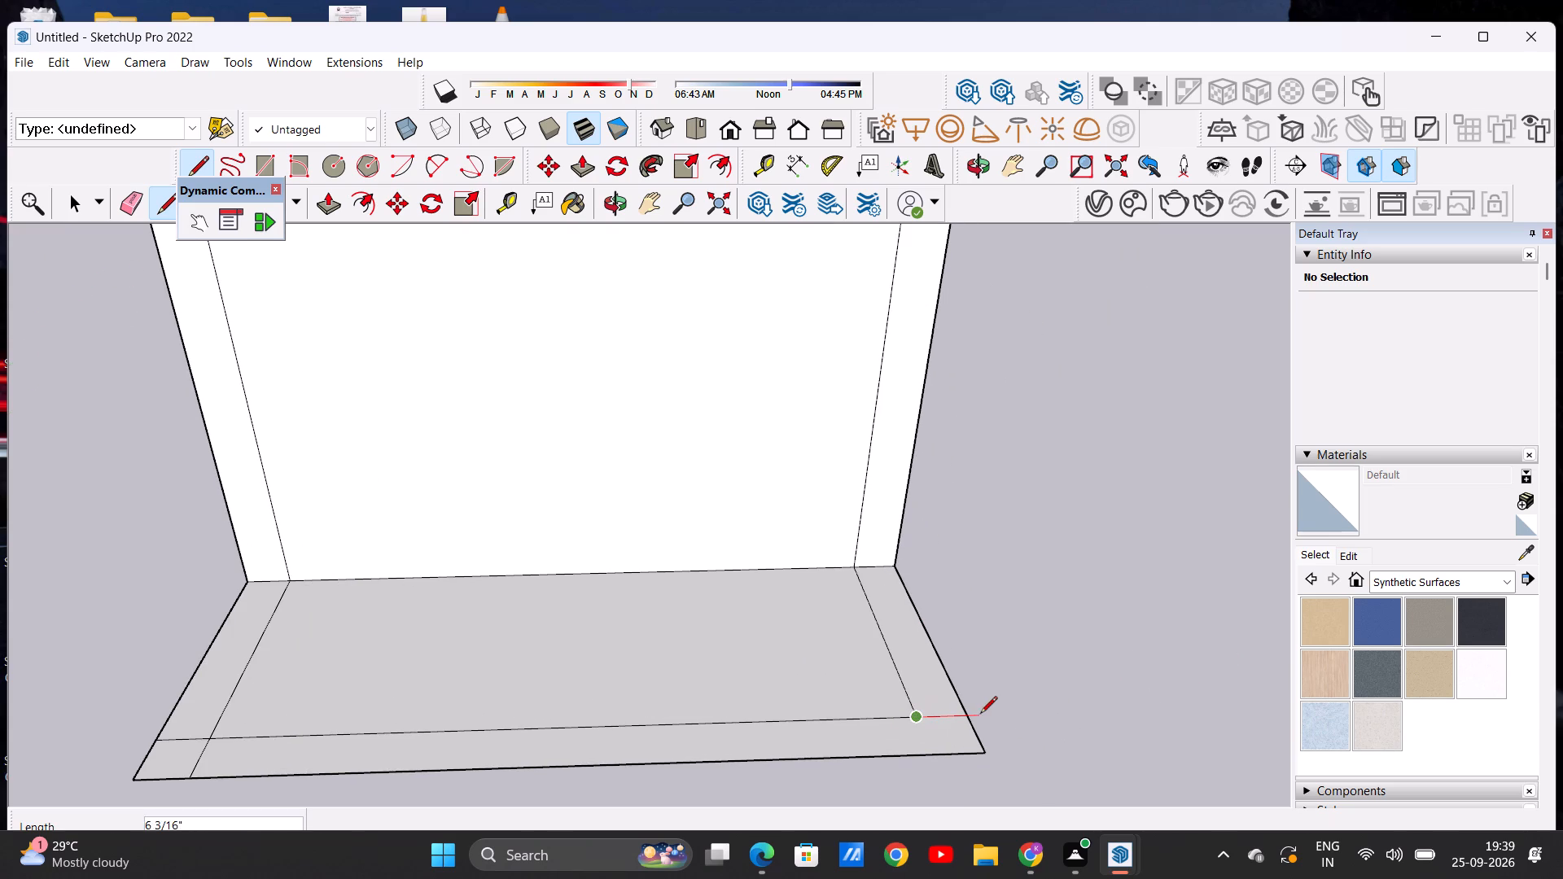
{"action": "left_click", "coordinate": [971, 714]}
{"action": "left_click", "coordinate": [917, 719]}
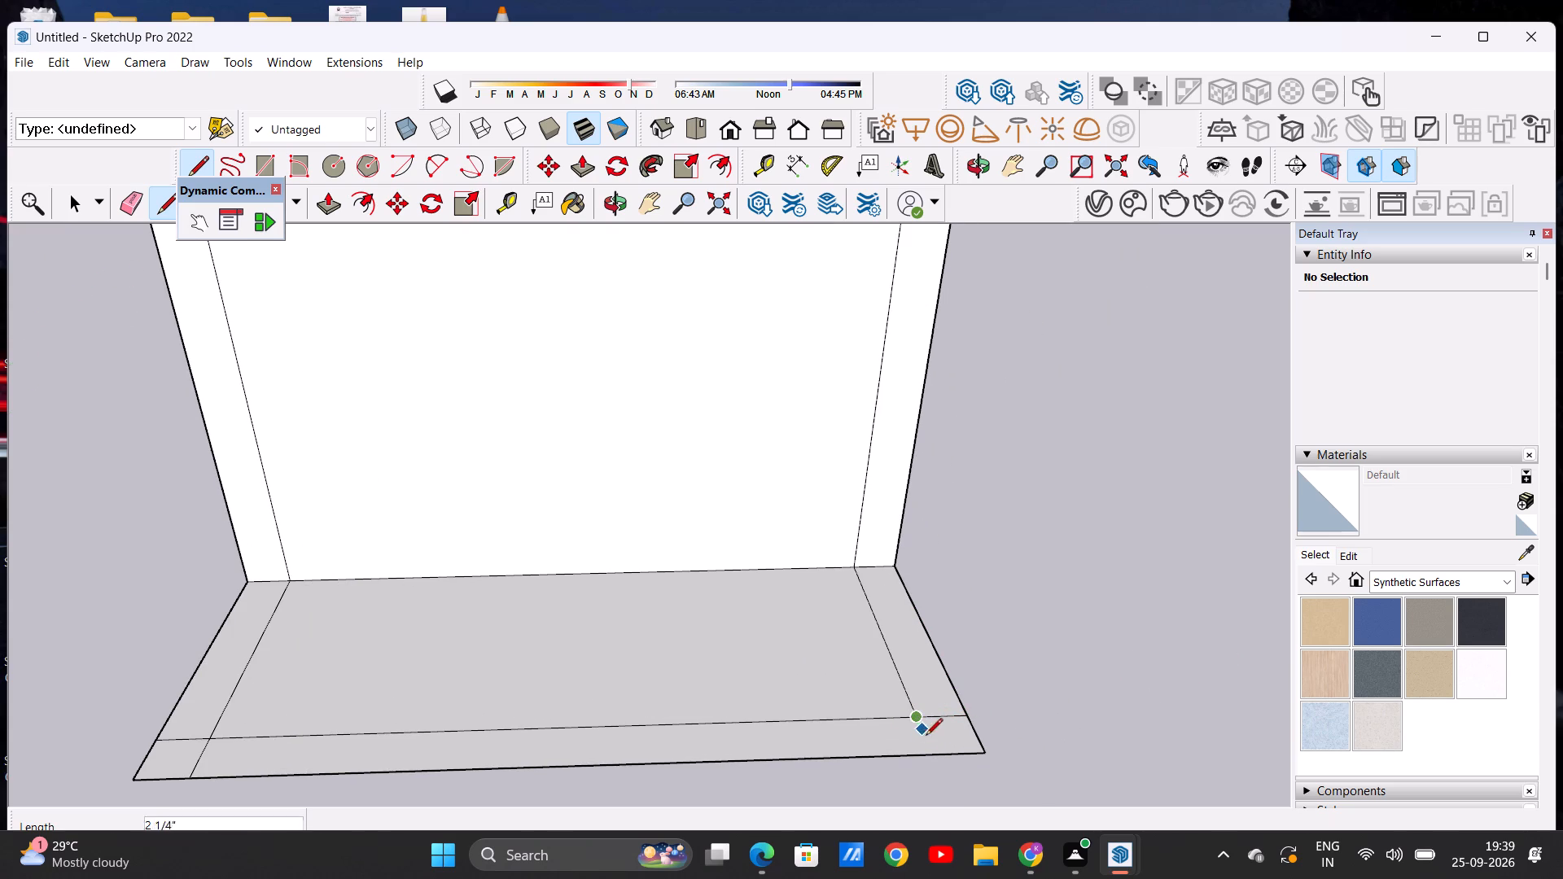
{"action": "left_click", "coordinate": [927, 754]}
{"action": "key", "text": "space"}
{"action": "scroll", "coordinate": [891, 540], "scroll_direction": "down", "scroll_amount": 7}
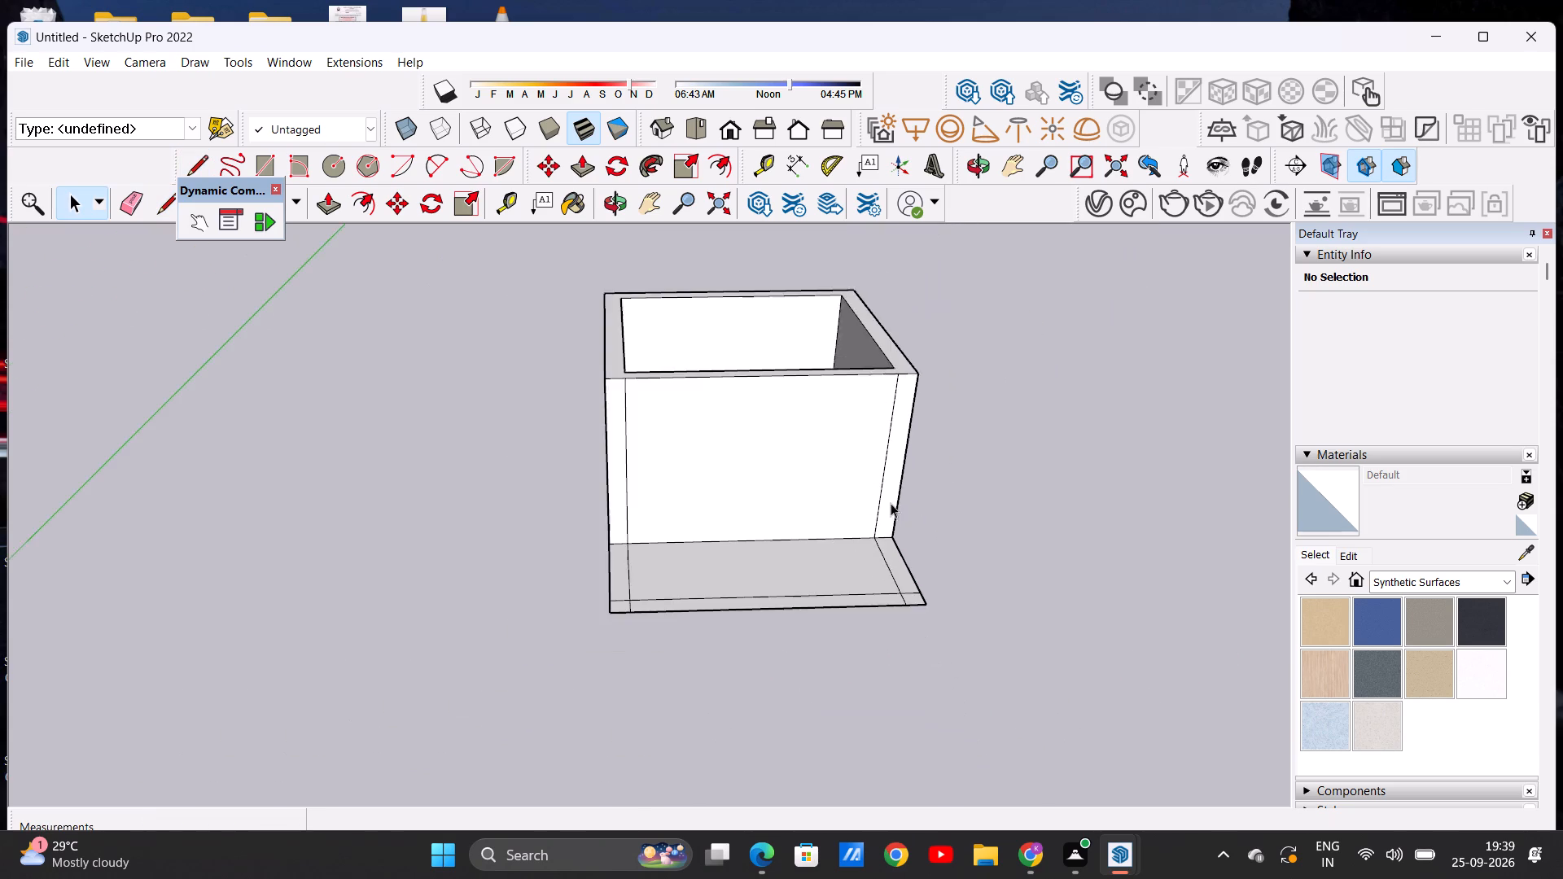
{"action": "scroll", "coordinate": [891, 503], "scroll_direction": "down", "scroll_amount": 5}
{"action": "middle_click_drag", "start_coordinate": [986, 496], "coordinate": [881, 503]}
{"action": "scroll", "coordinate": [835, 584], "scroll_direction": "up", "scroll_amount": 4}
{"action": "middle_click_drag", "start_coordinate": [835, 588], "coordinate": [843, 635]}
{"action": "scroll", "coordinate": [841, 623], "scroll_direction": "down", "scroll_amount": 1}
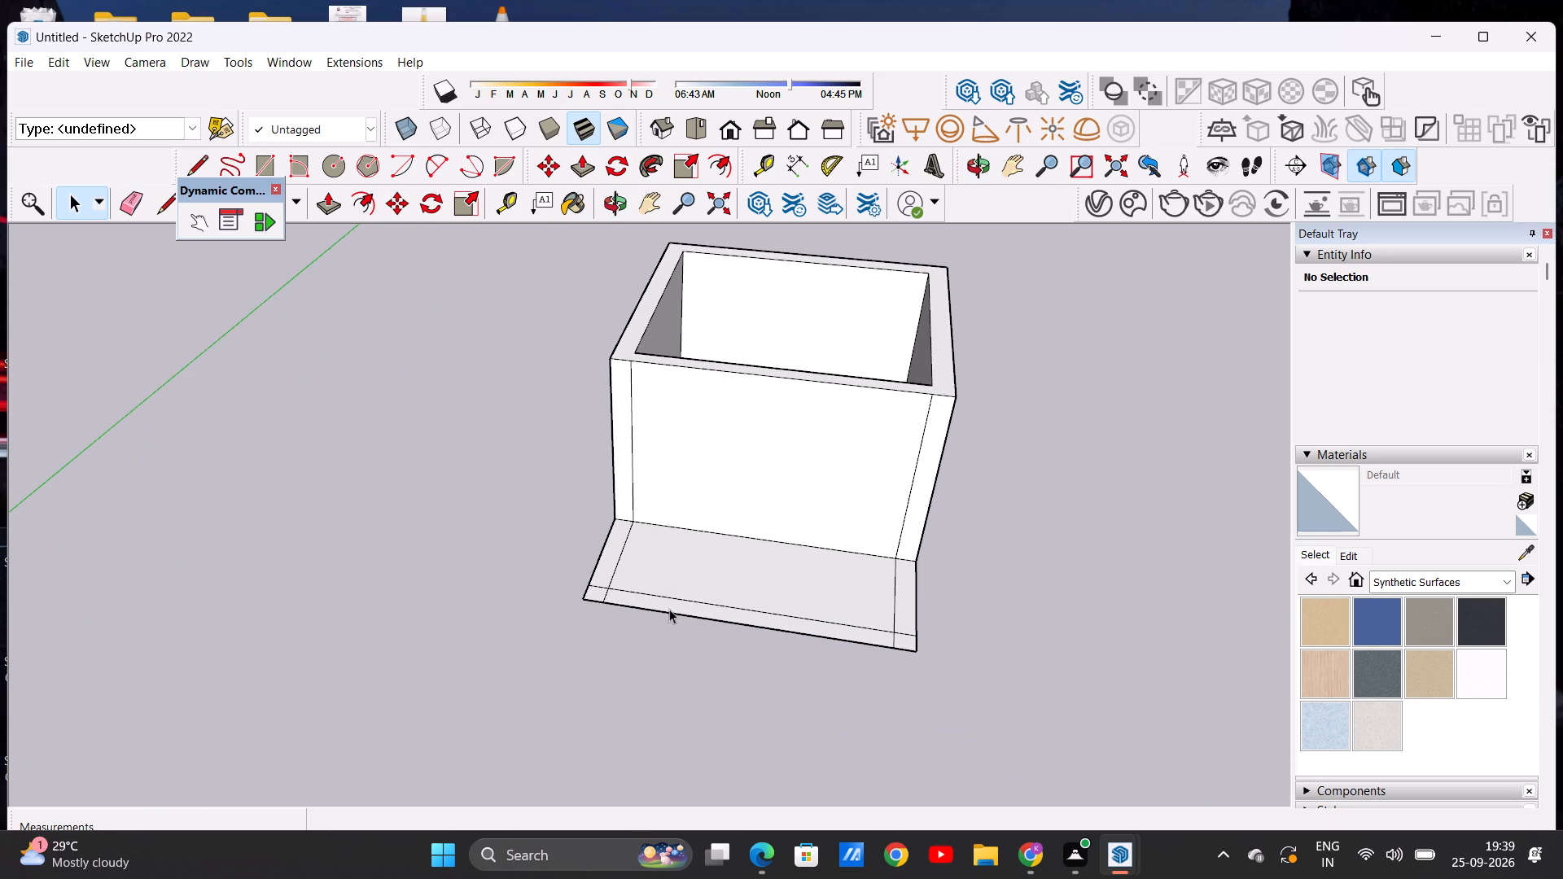
Push/Pull both outer front corner squares of the flat front area up 3' 11 3/8" into posts level with the room walls.
{"action": "middle_click_drag", "start_coordinate": [672, 610], "coordinate": [698, 544]}
{"action": "middle_click_drag", "start_coordinate": [698, 547], "coordinate": [705, 586]}
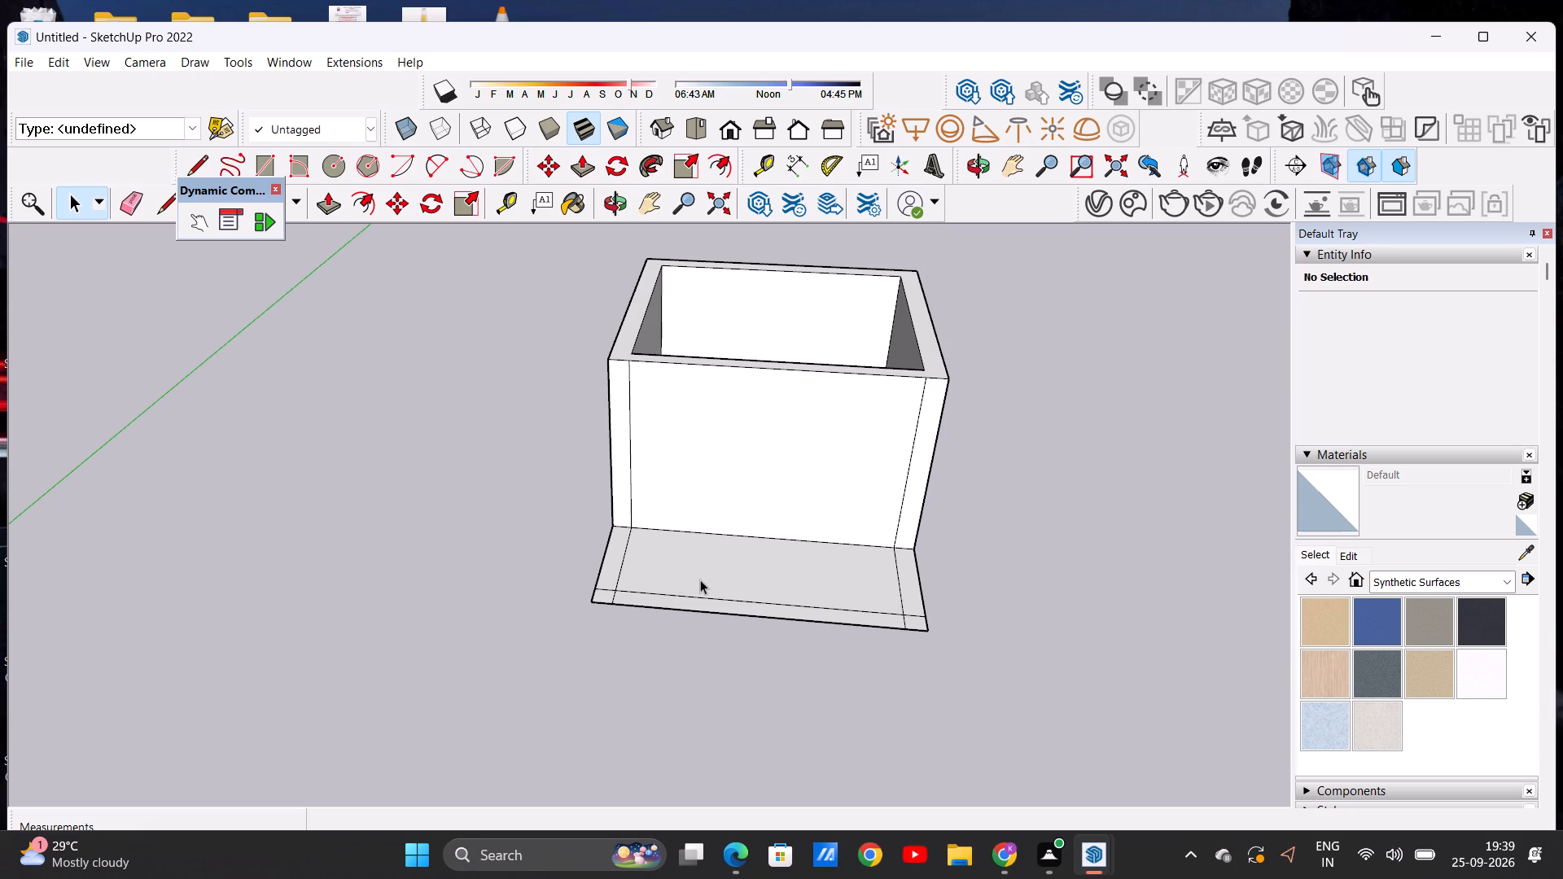
{"action": "middle_click_drag", "start_coordinate": [685, 575], "coordinate": [821, 516]}
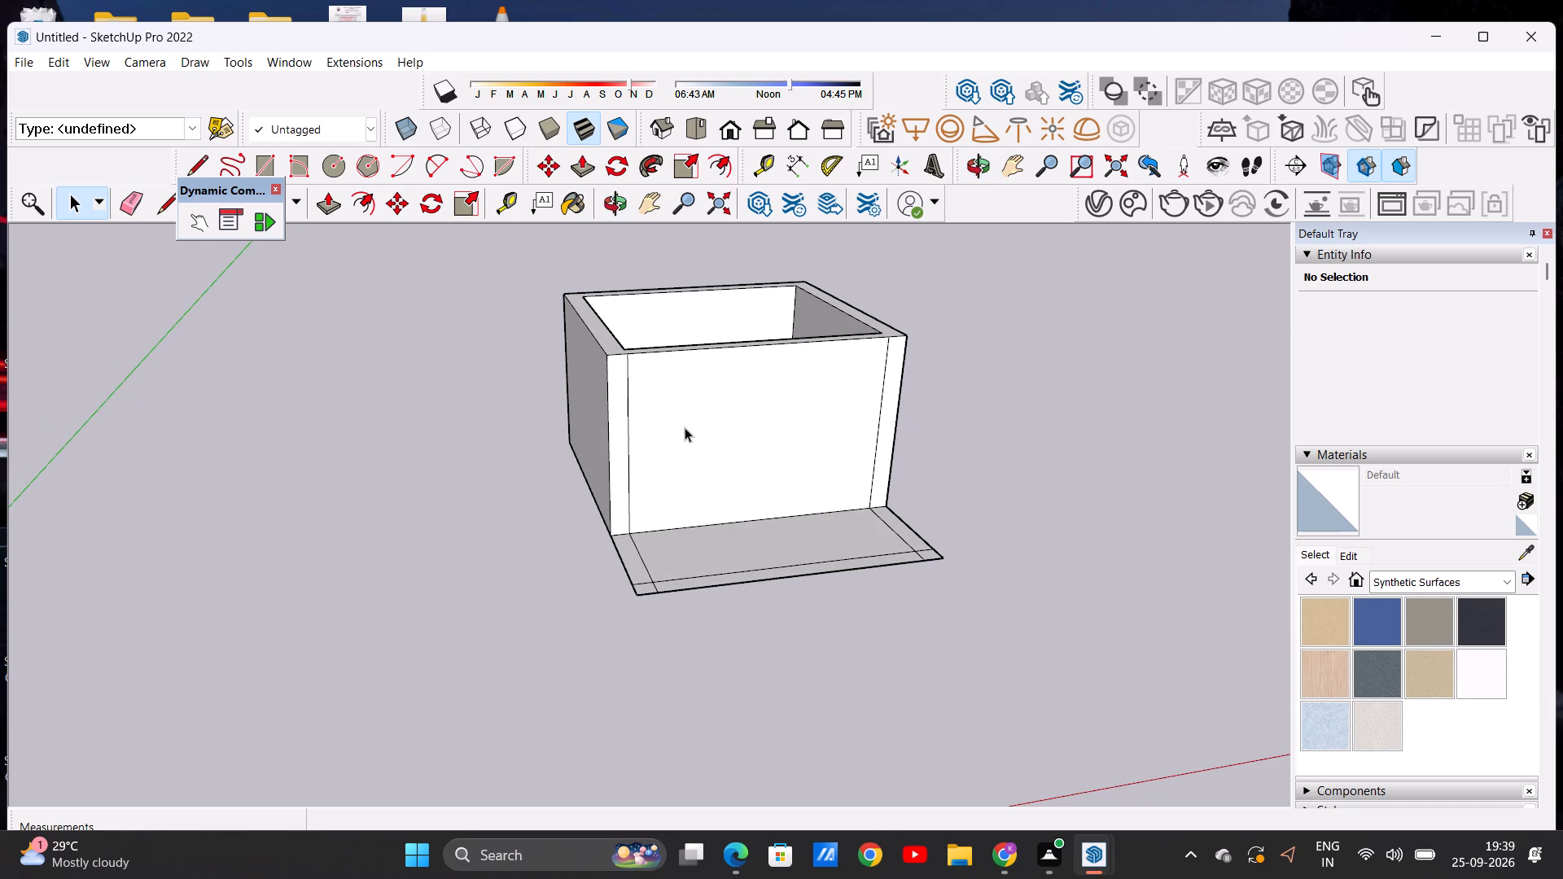
{"action": "middle_click_drag", "start_coordinate": [679, 419], "coordinate": [526, 510]}
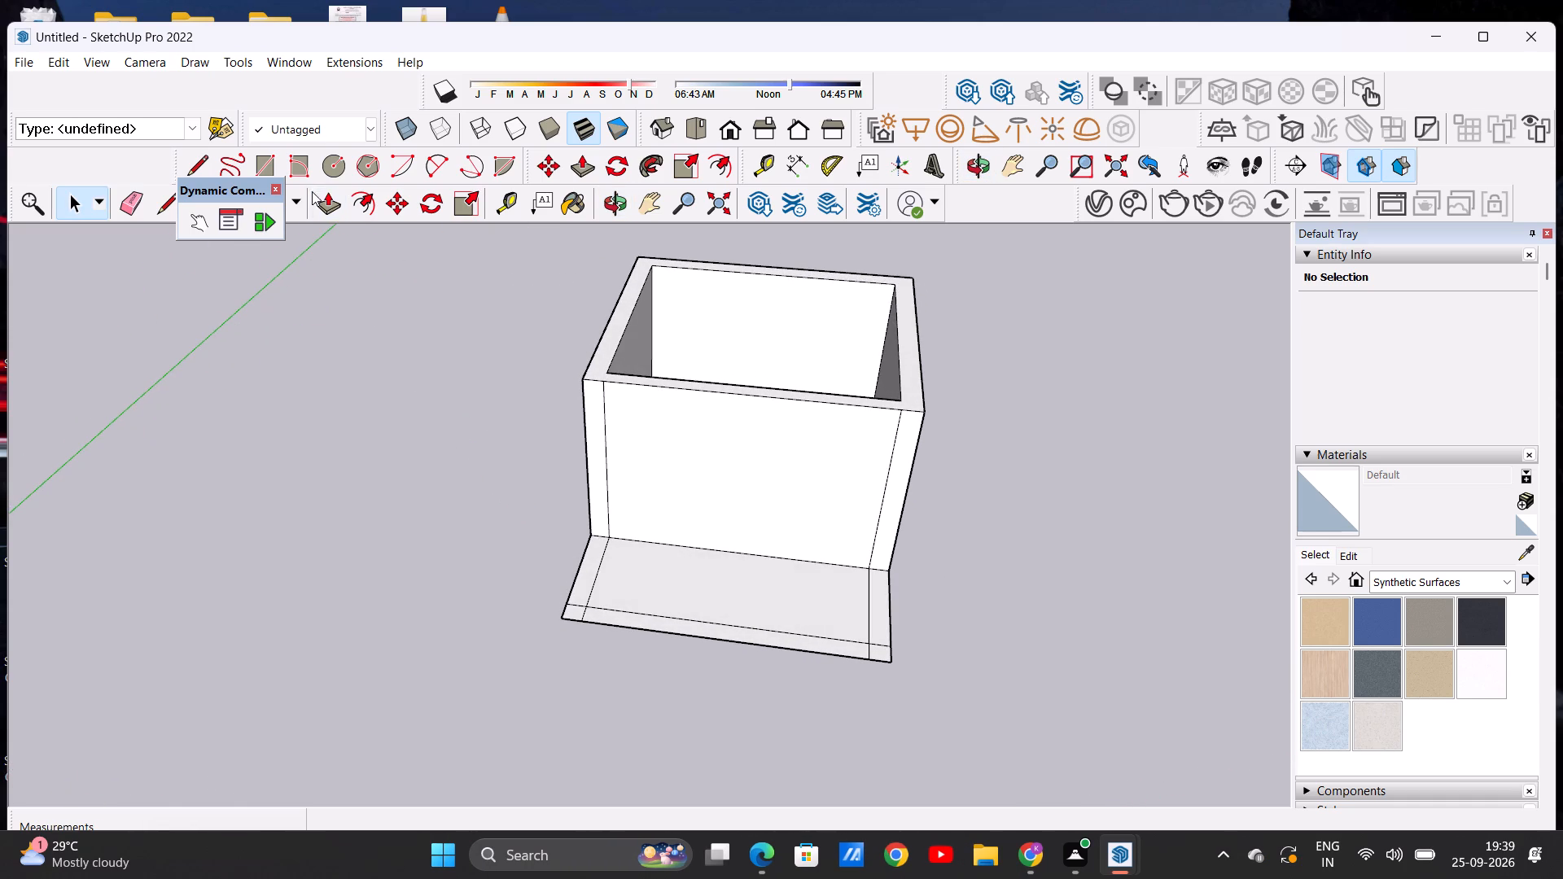
{"action": "left_click", "coordinate": [323, 190]}
{"action": "scroll", "coordinate": [605, 630], "scroll_direction": "up", "scroll_amount": 6}
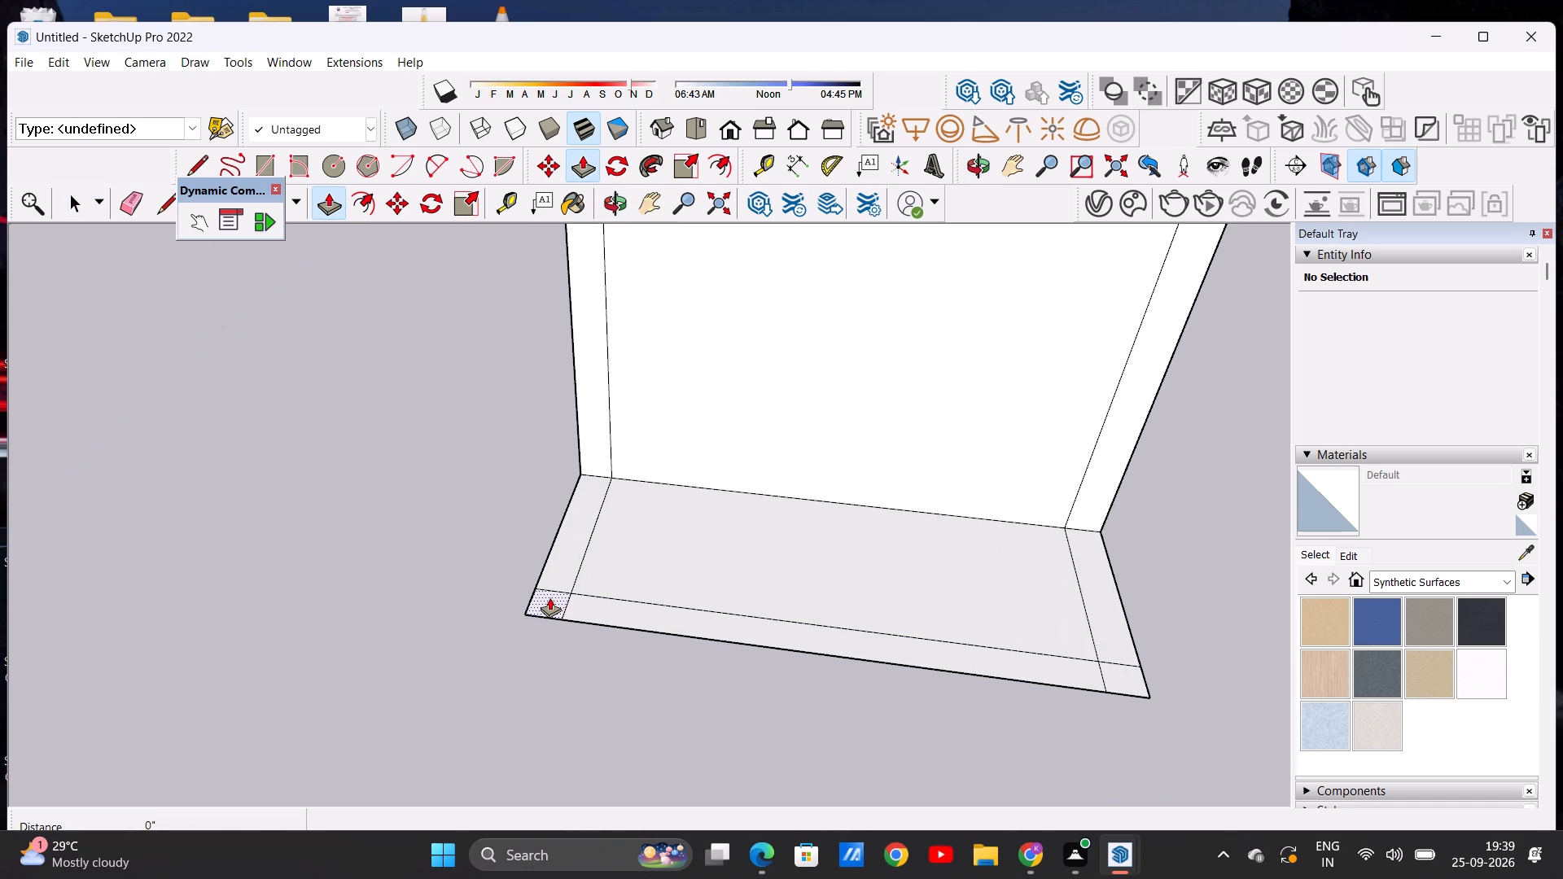
{"action": "left_click", "coordinate": [549, 597]}
{"action": "scroll", "coordinate": [537, 419], "scroll_direction": "down", "scroll_amount": 7}
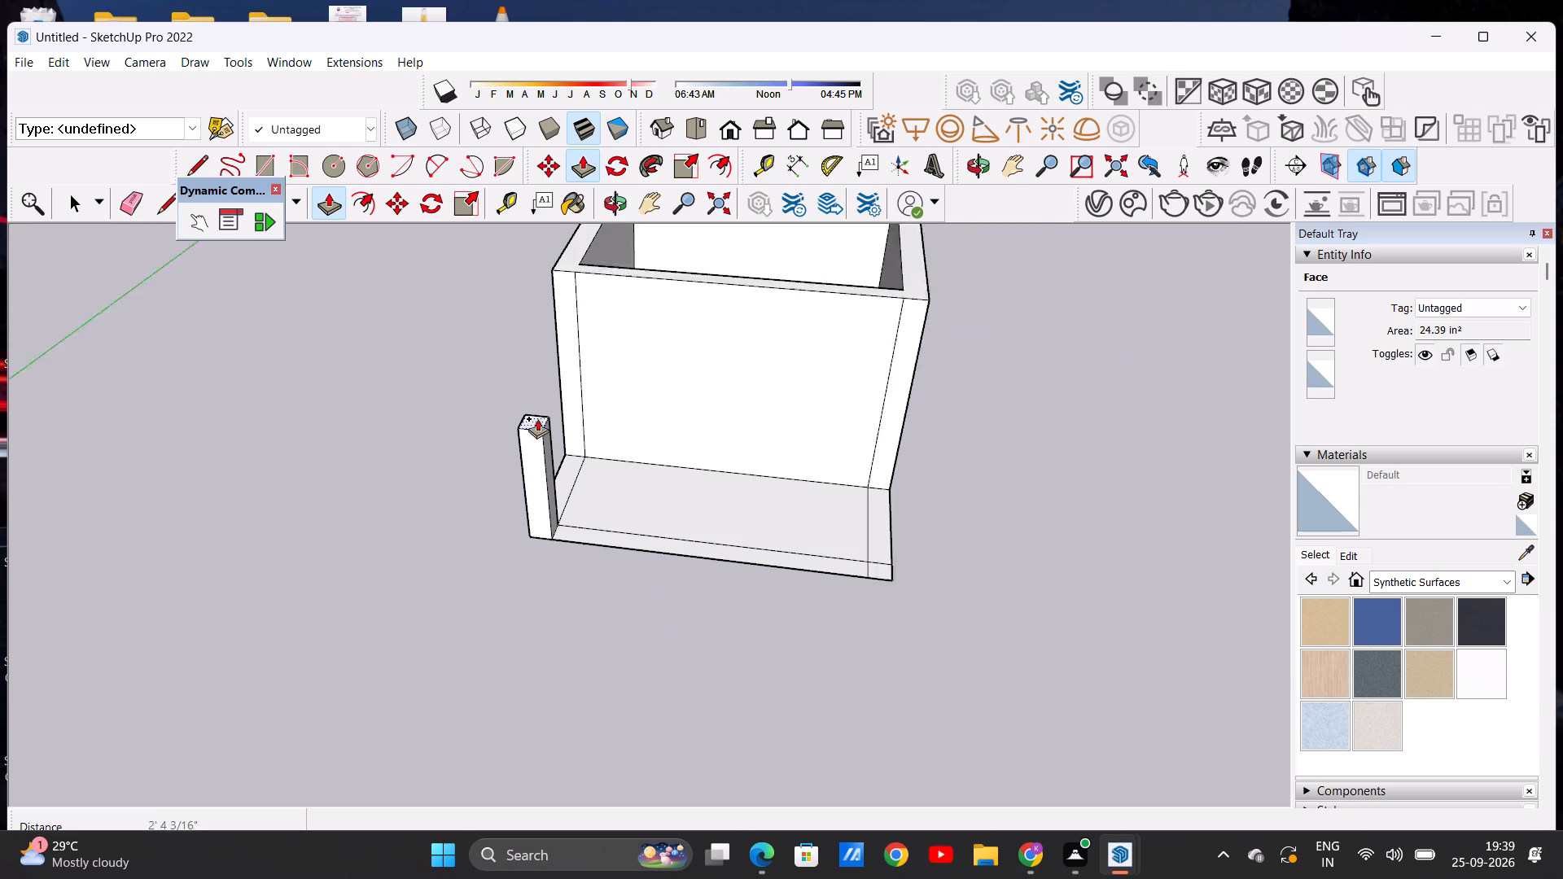
{"action": "left_click", "coordinate": [570, 285]}
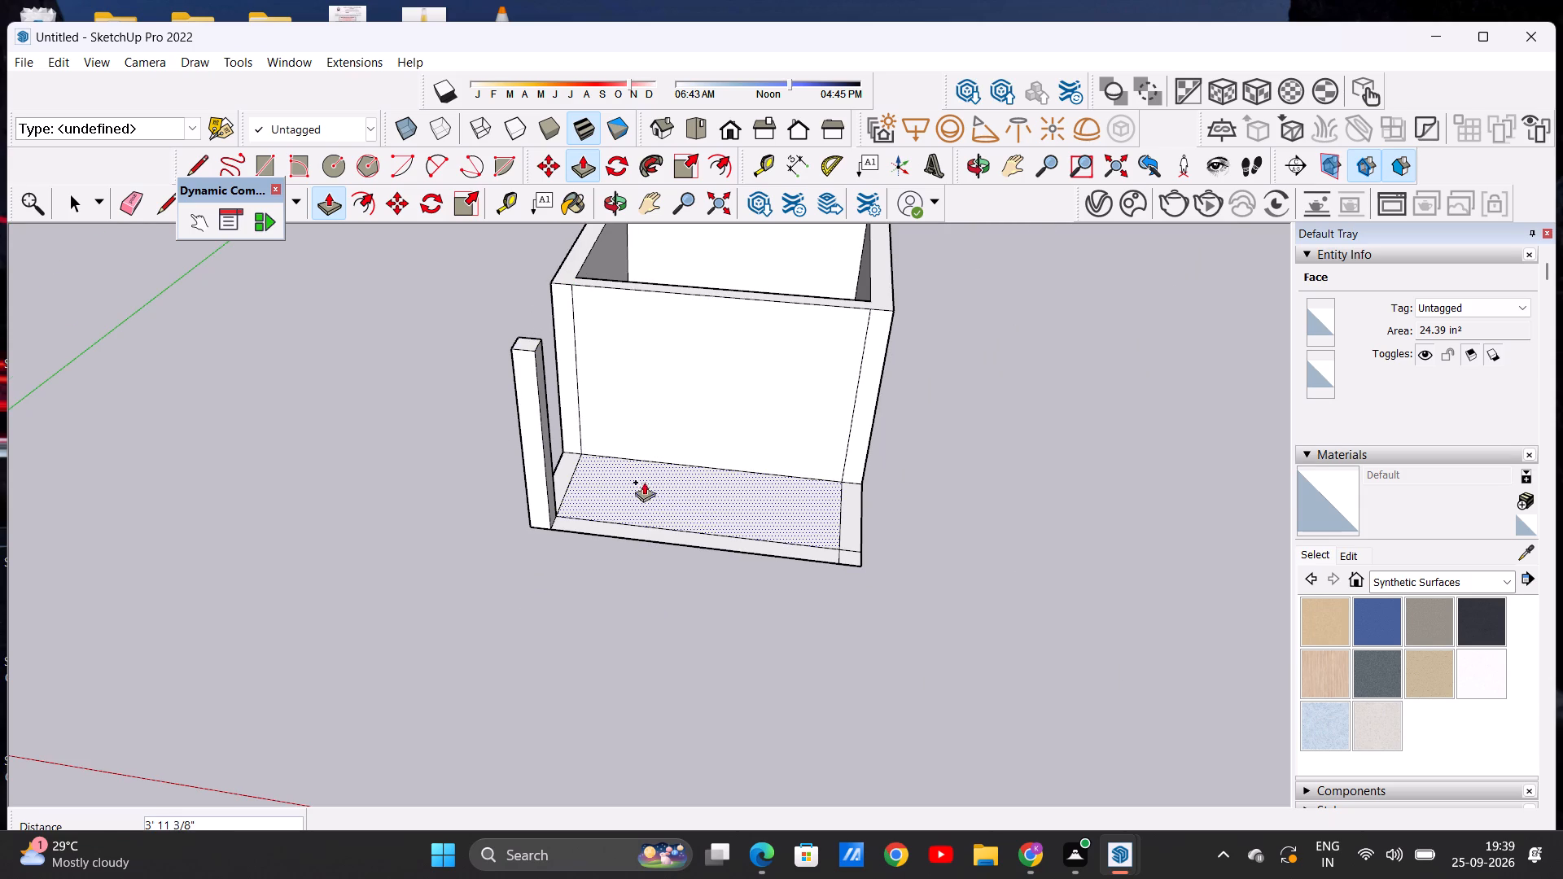
{"action": "left_click", "coordinate": [852, 552]}
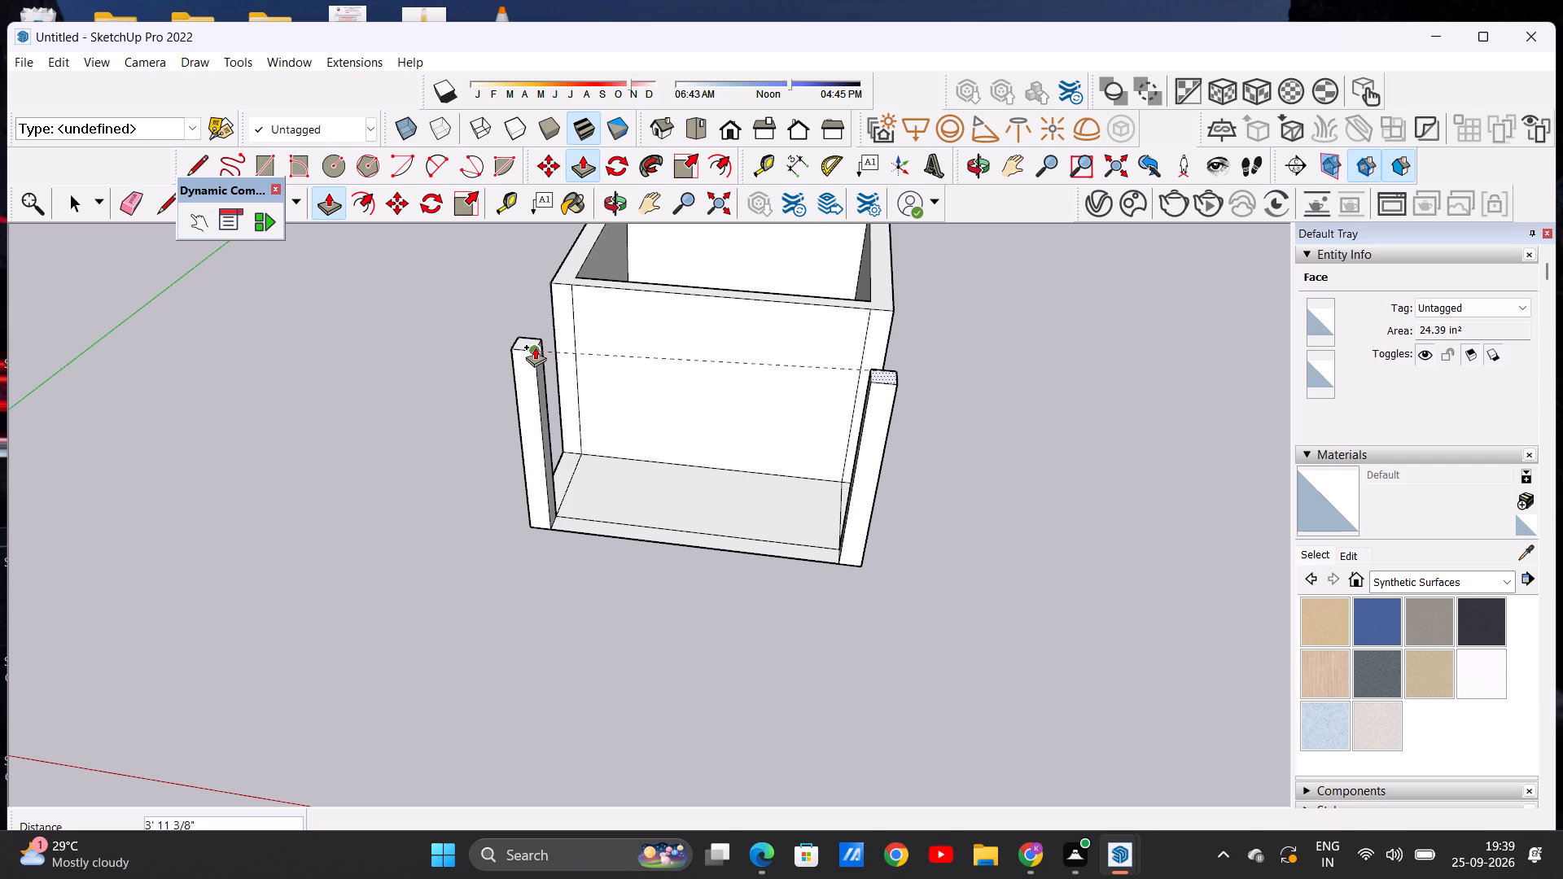
{"action": "left_click", "coordinate": [535, 347]}
{"action": "key", "text": "space"}
Copy the front area's inner floor face and its edges straight up 3' 11 3/8" to the top of the room wall.
{"action": "middle_click_drag", "start_coordinate": [571, 493], "coordinate": [624, 357]}
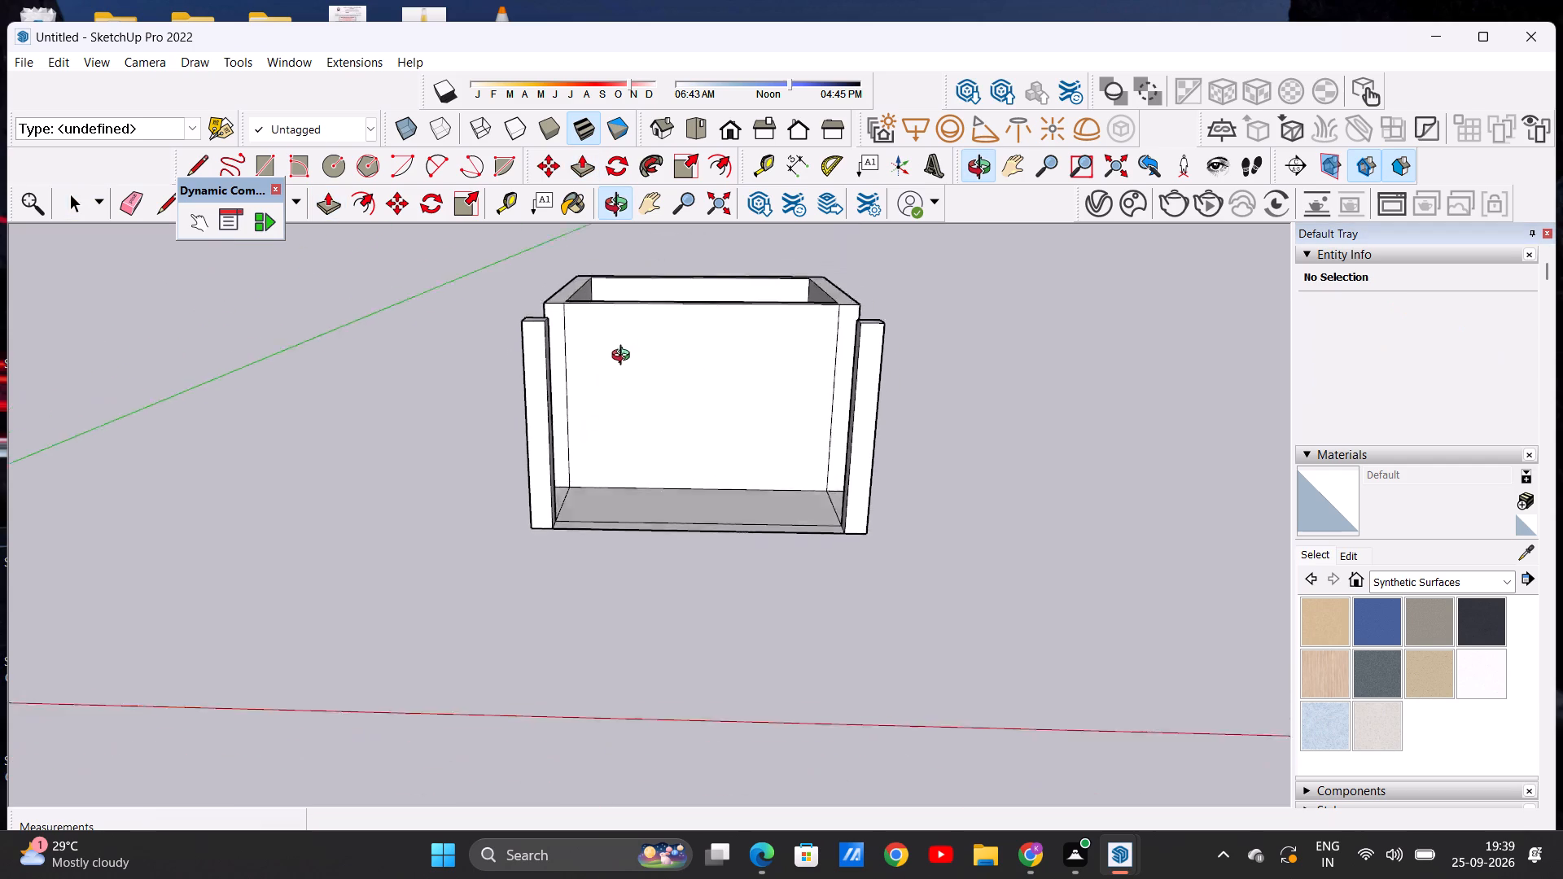
{"action": "middle_click_drag", "start_coordinate": [624, 357], "coordinate": [380, 570]}
{"action": "scroll", "coordinate": [377, 471], "scroll_direction": "down", "scroll_amount": 4}
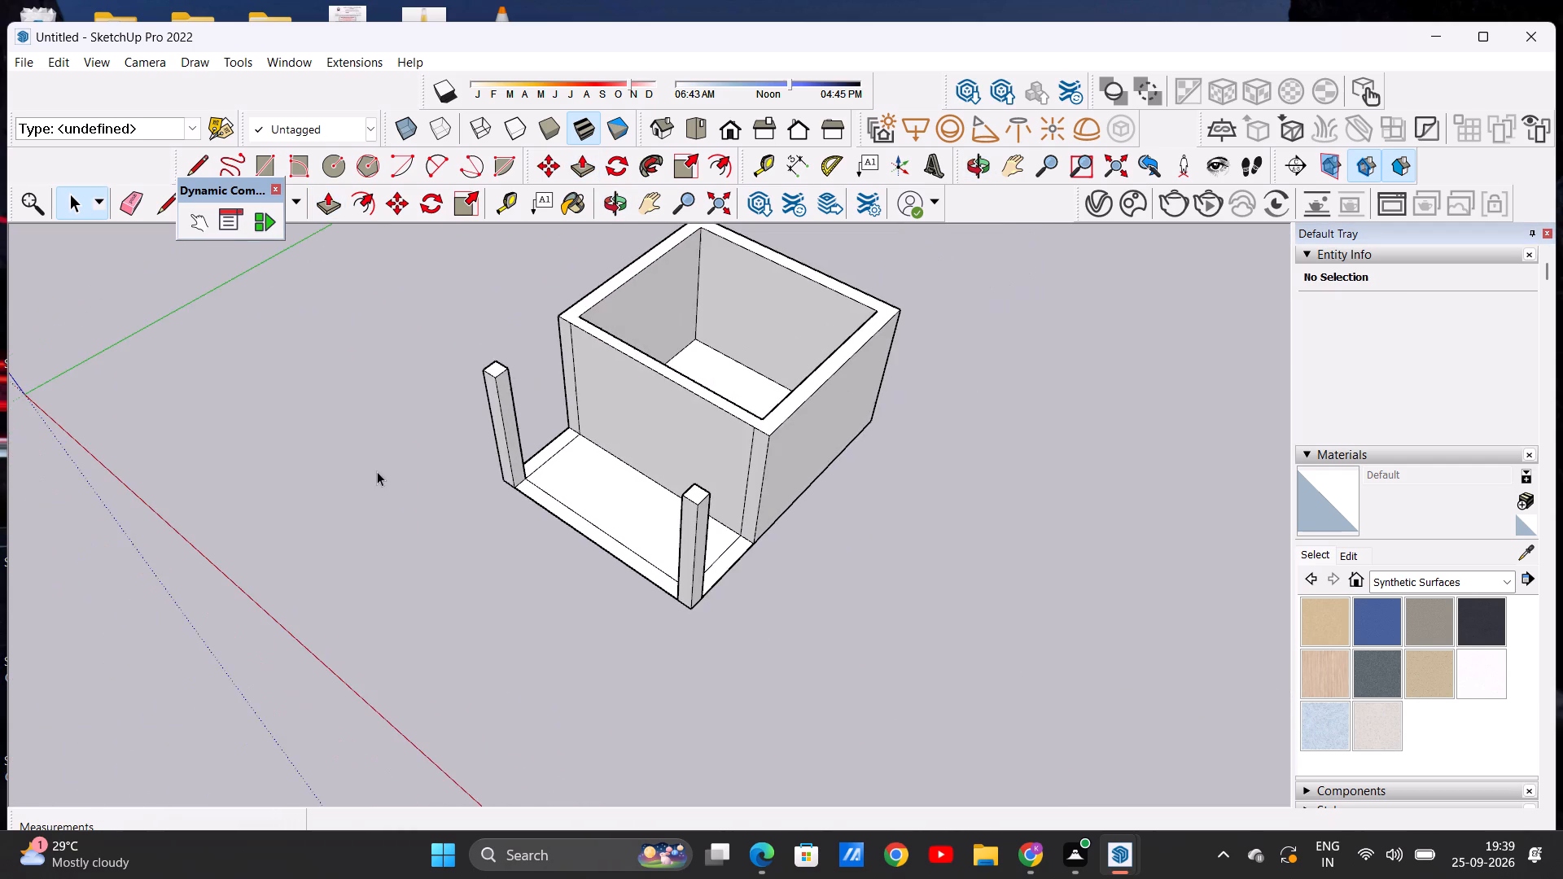
{"action": "middle_click_drag", "start_coordinate": [572, 501], "coordinate": [401, 530]}
{"action": "scroll", "coordinate": [608, 484], "scroll_direction": "up", "scroll_amount": 4}
{"action": "middle_click_drag", "start_coordinate": [645, 531], "coordinate": [558, 581]}
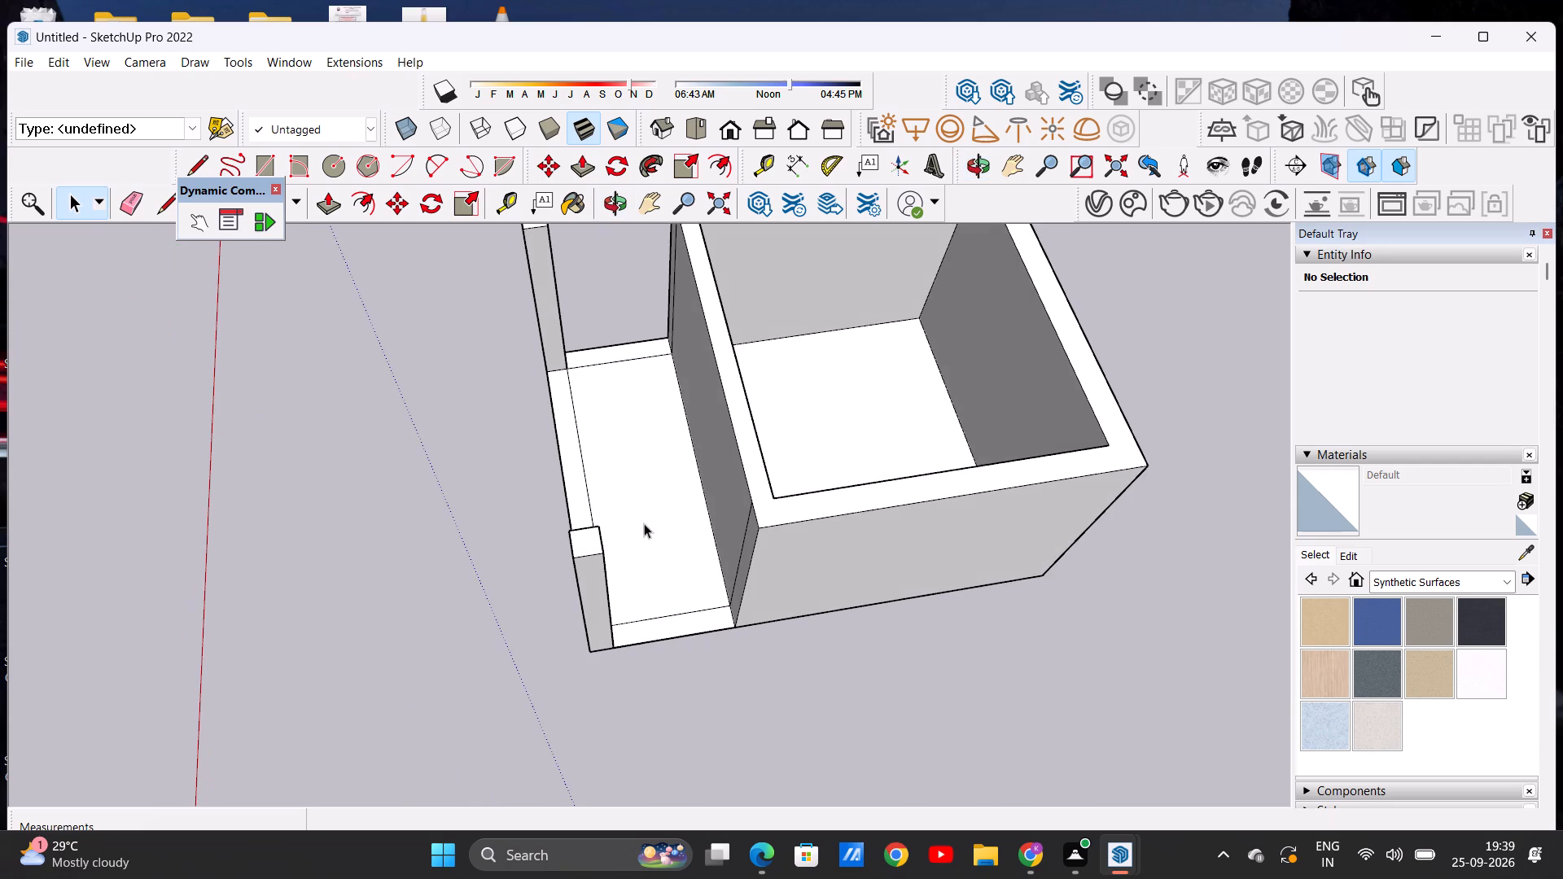
{"action": "double_click", "coordinate": [658, 534]}
{"action": "left_click", "coordinate": [659, 534]}
{"action": "left_click", "coordinate": [659, 534]}
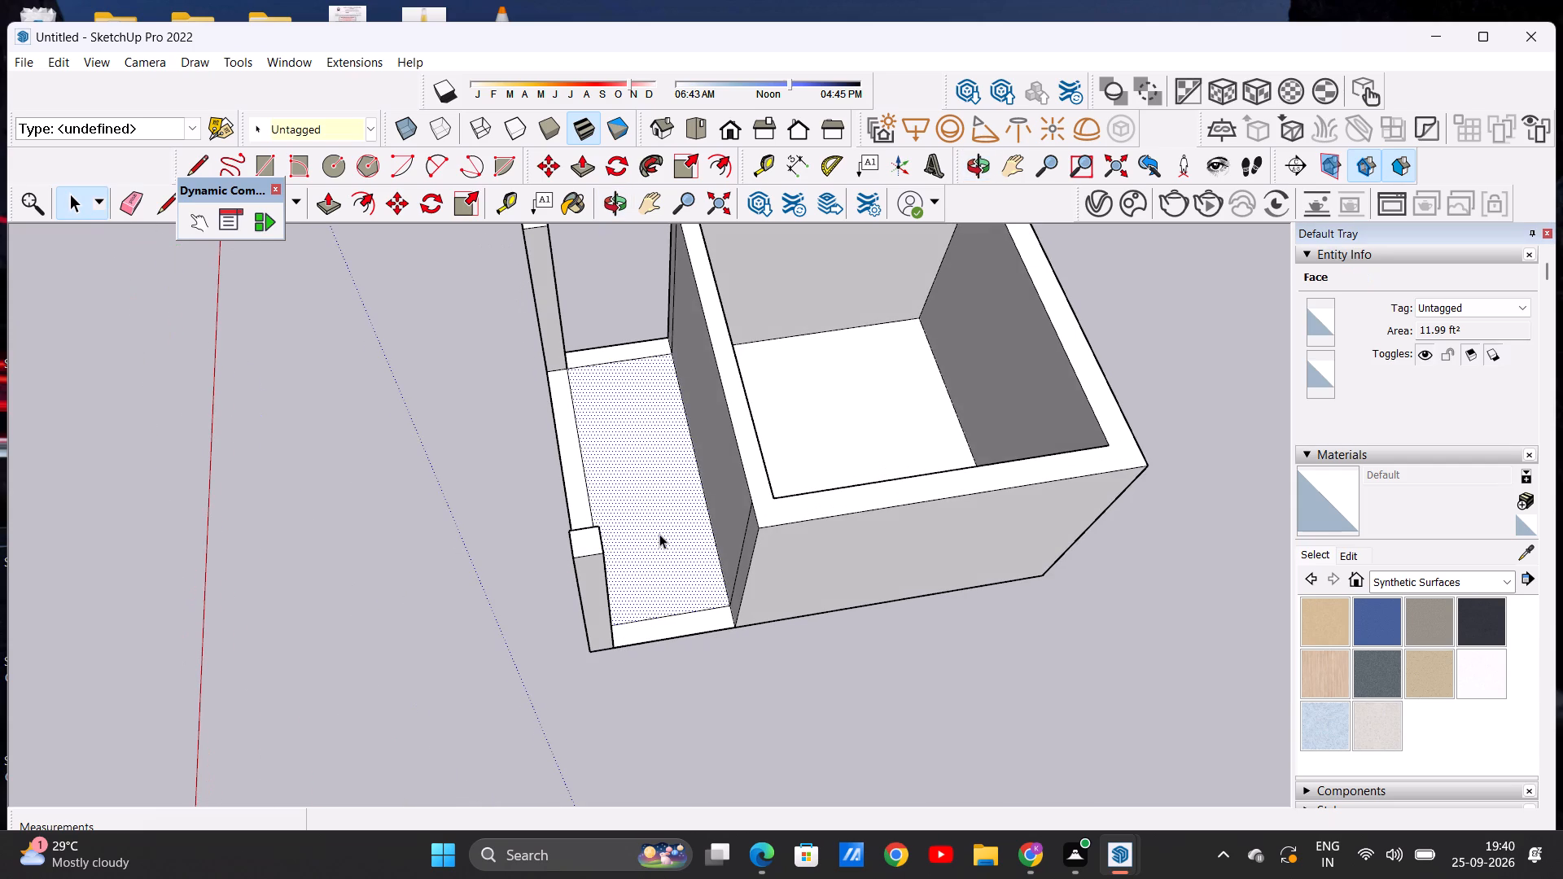
{"action": "left_click", "coordinate": [396, 211]}
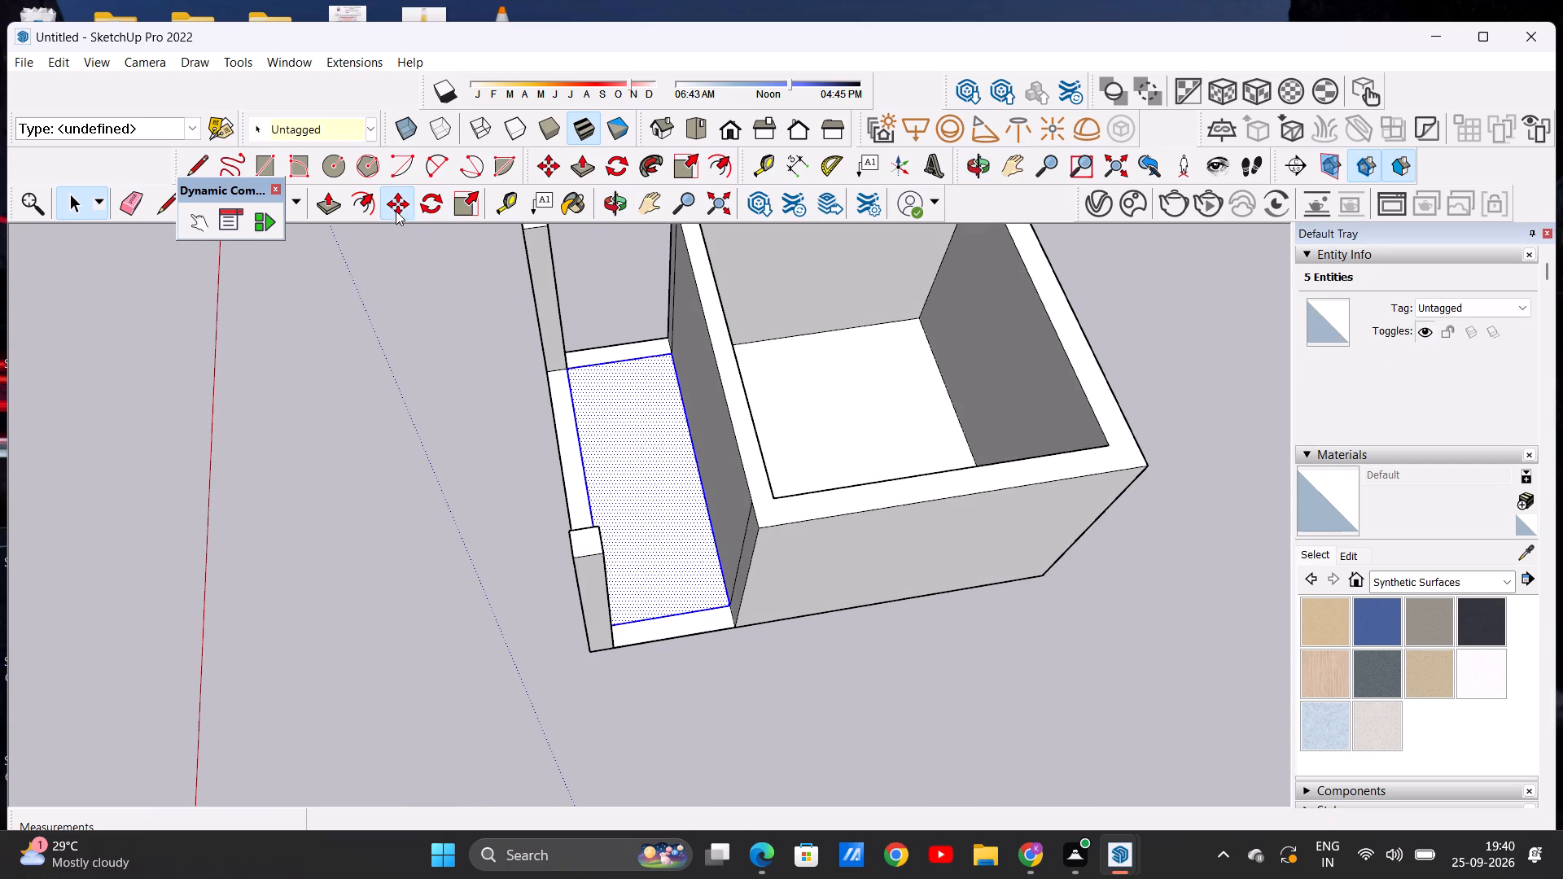
{"action": "left_click", "coordinate": [729, 601]}
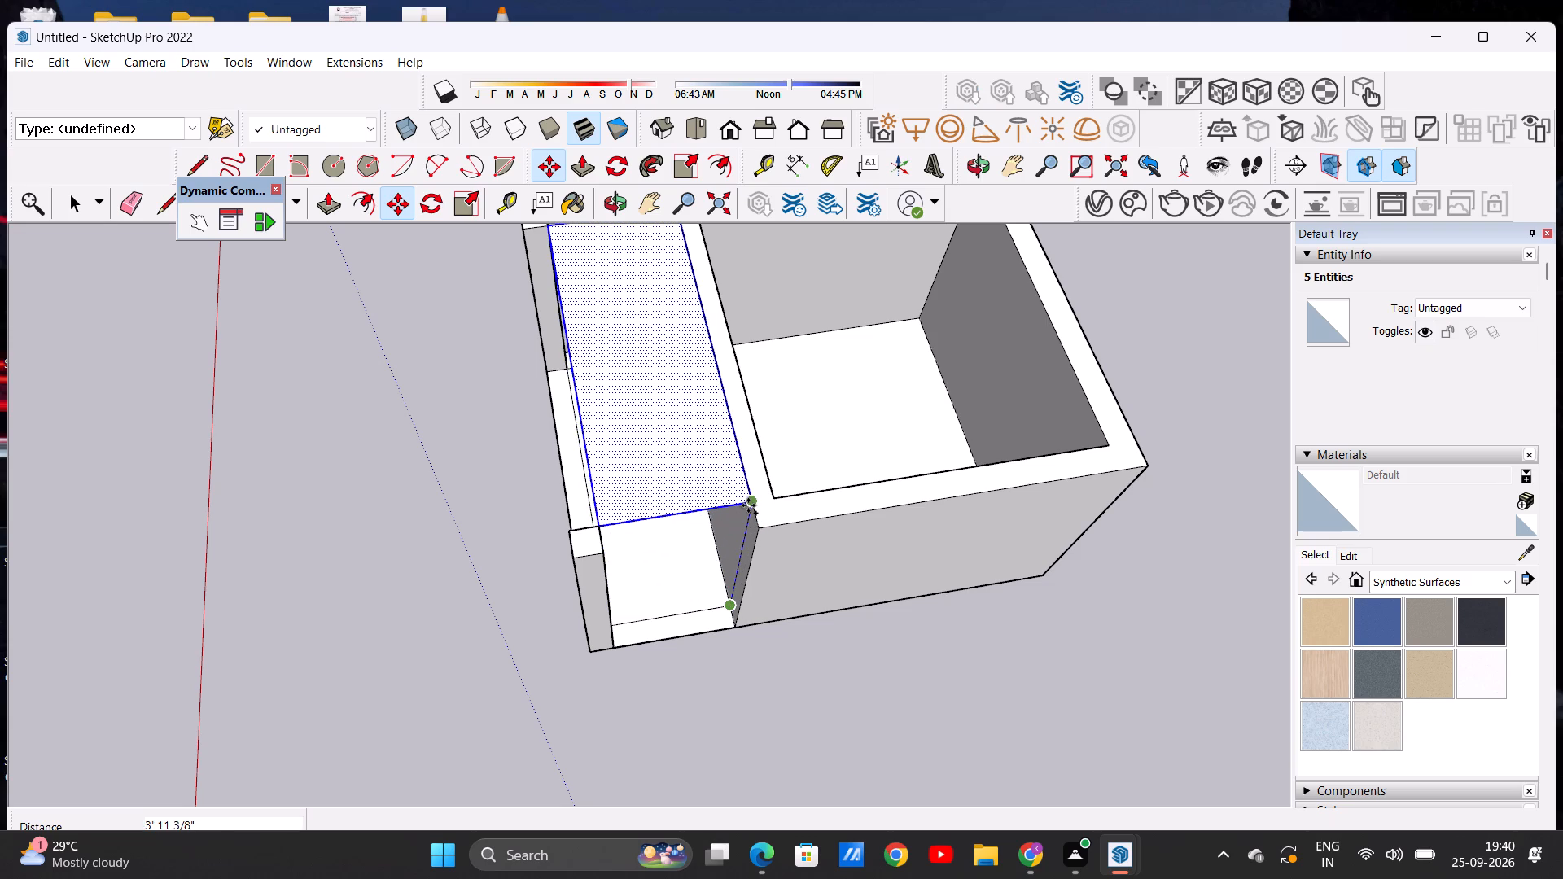
{"action": "scroll", "coordinate": [748, 505], "scroll_direction": "up", "scroll_amount": 6}
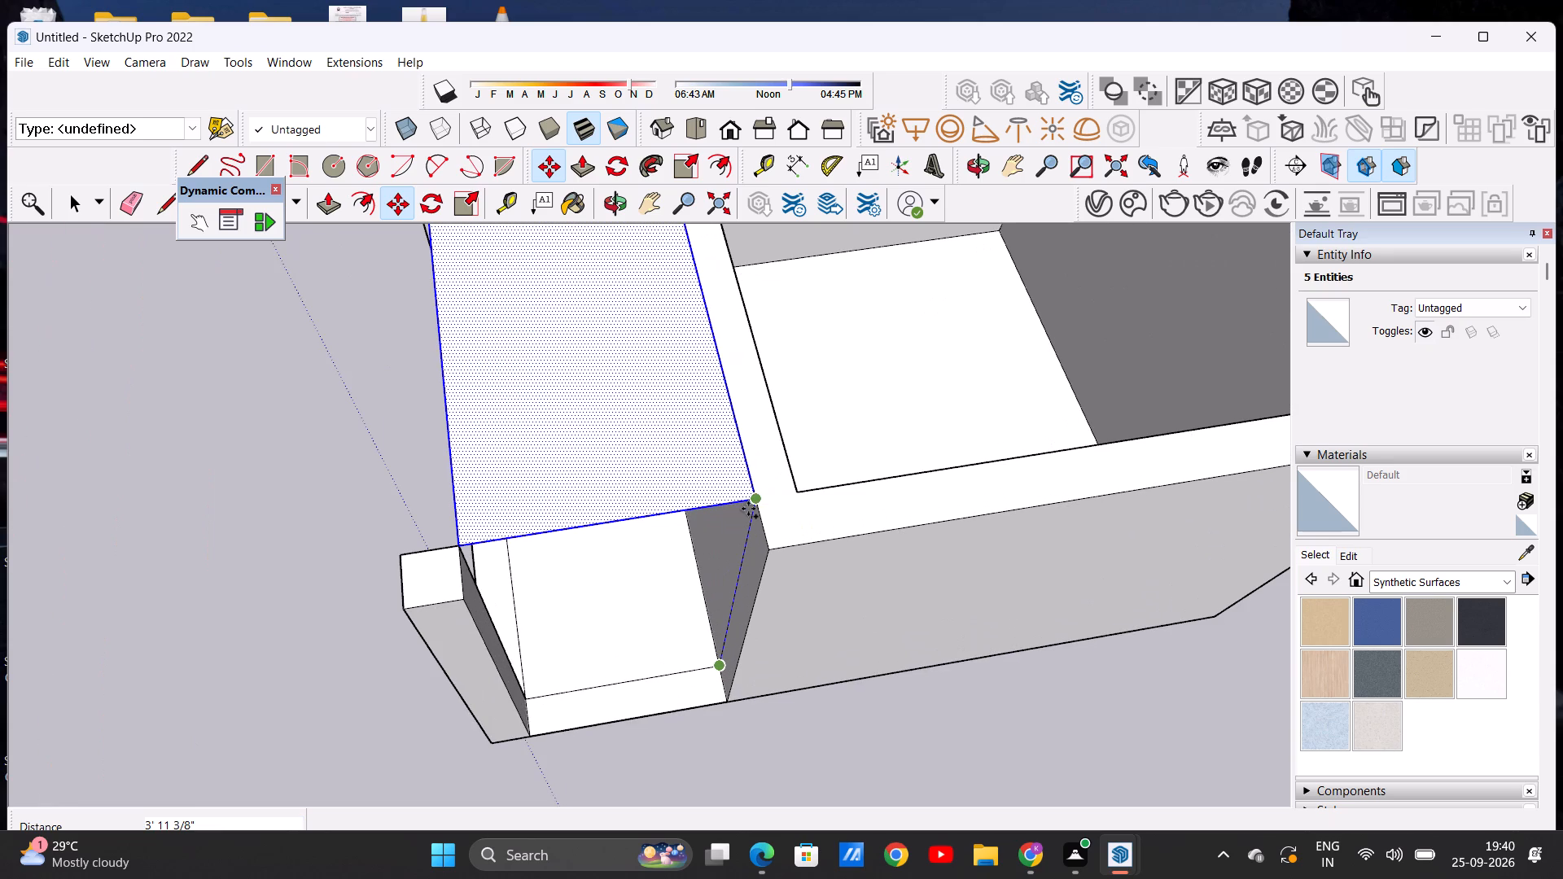
{"action": "left_click", "coordinate": [748, 509]}
{"action": "key", "text": "space"}
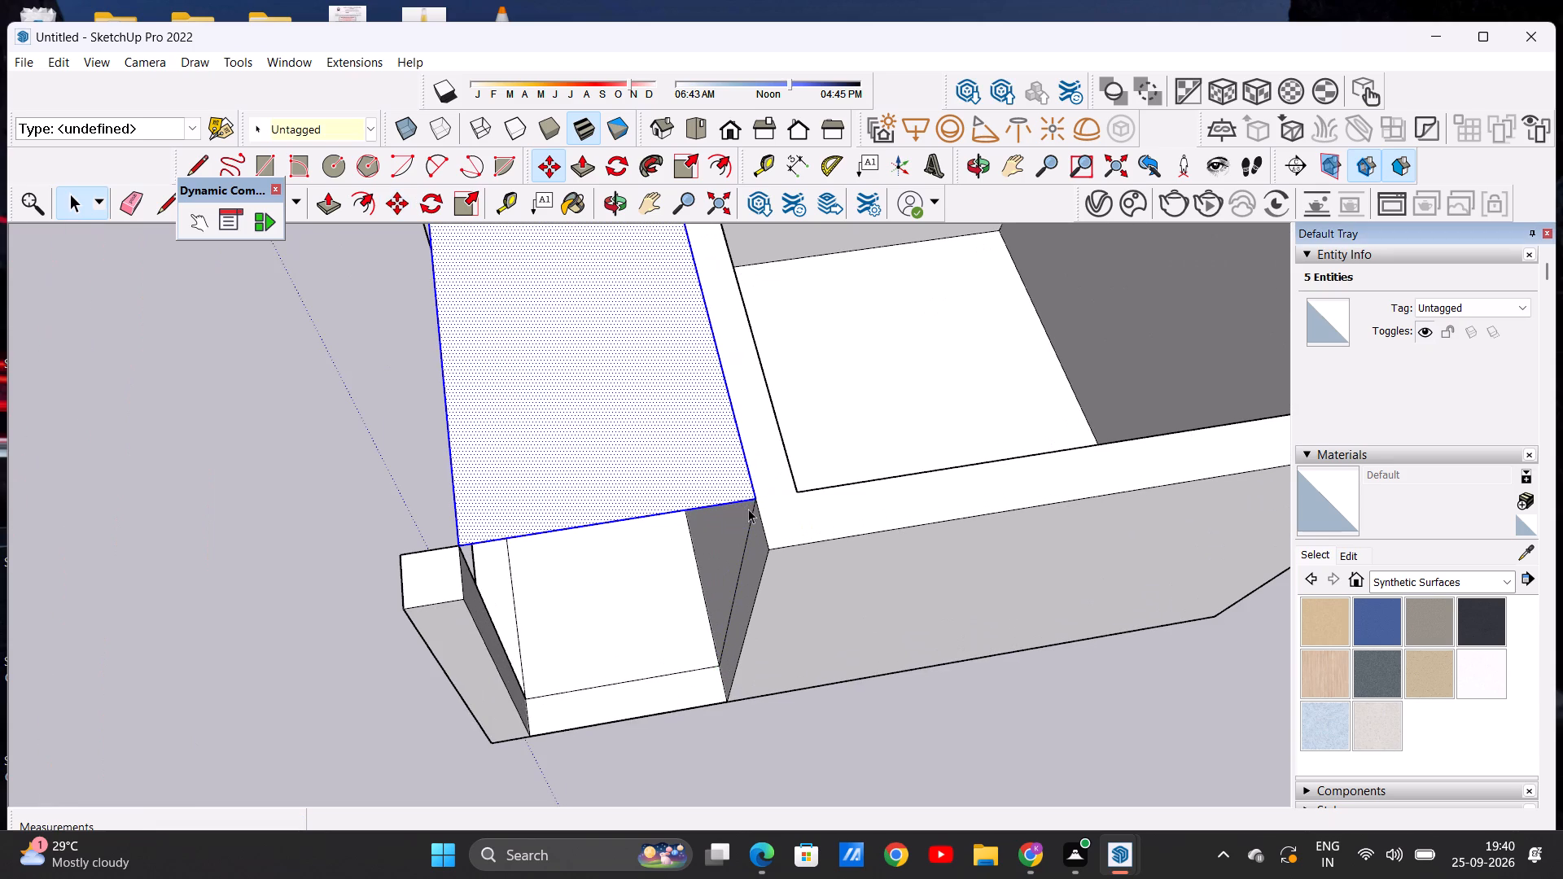
Examine the copied top face, the two front posts and the room from several angles.
{"action": "middle_click_drag", "start_coordinate": [608, 563], "coordinate": [1102, 419]}
{"action": "scroll", "coordinate": [987, 436], "scroll_direction": "down", "scroll_amount": 6}
{"action": "middle_click_drag", "start_coordinate": [675, 417], "coordinate": [677, 571]}
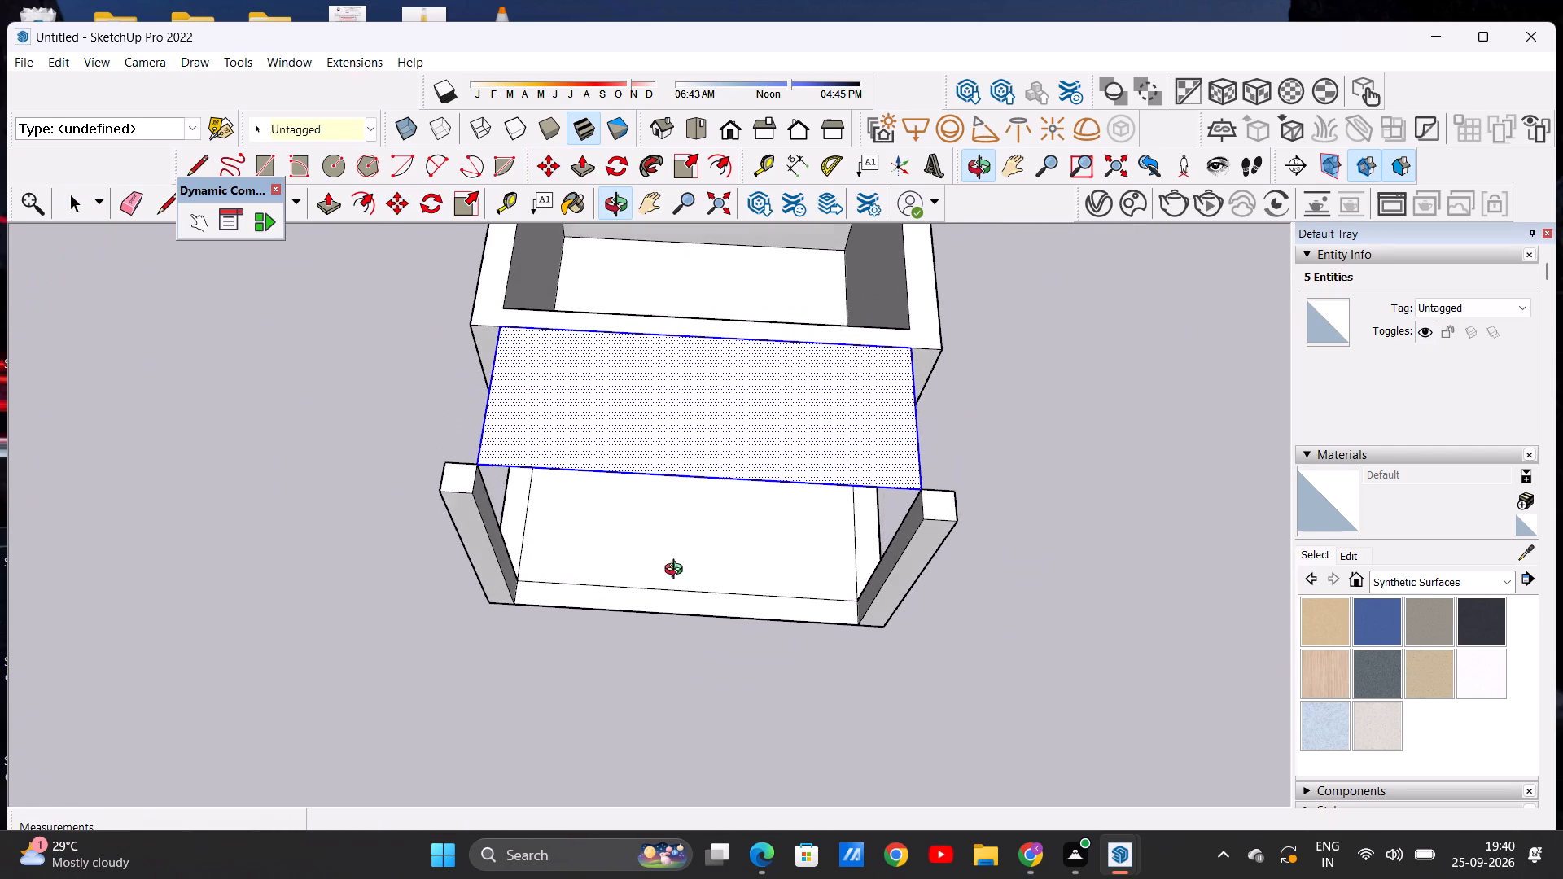
{"action": "middle_click_drag", "start_coordinate": [677, 571], "coordinate": [676, 575]}
{"action": "scroll", "coordinate": [602, 466], "scroll_direction": "up", "scroll_amount": 2}
{"action": "scroll", "coordinate": [635, 413], "scroll_direction": "down", "scroll_amount": 3}
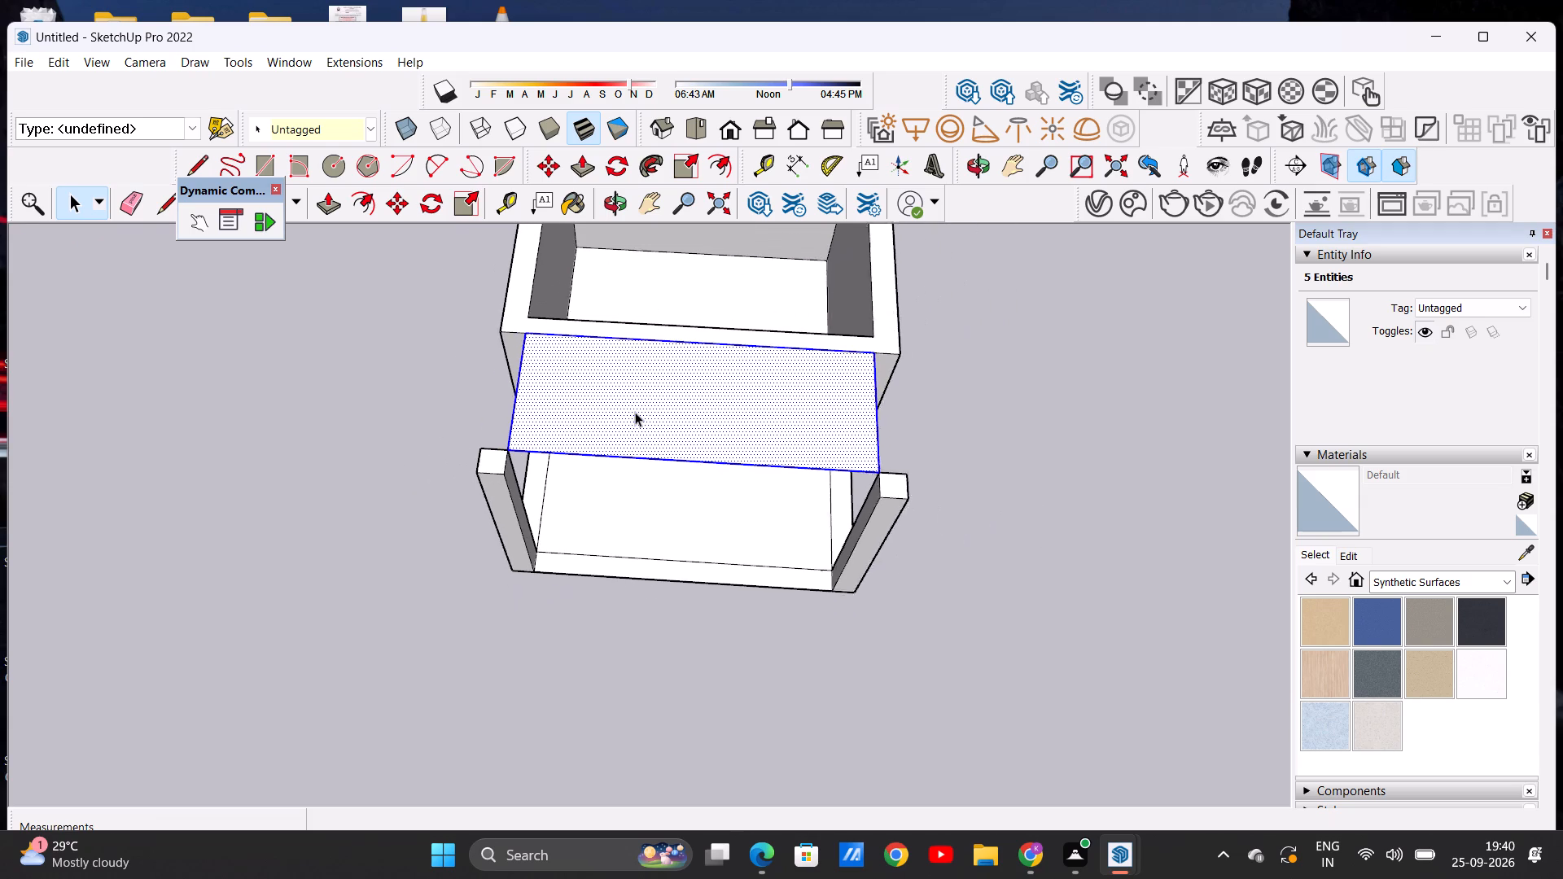
{"action": "scroll", "coordinate": [635, 412], "scroll_direction": "down", "scroll_amount": 2}
{"action": "middle_click_drag", "start_coordinate": [635, 412], "coordinate": [318, 361]}
{"action": "middle_click_drag", "start_coordinate": [701, 399], "coordinate": [563, 278]}
{"action": "scroll", "coordinate": [798, 441], "scroll_direction": "up", "scroll_amount": 16}
{"action": "scroll", "coordinate": [790, 499], "scroll_direction": "down", "scroll_amount": 18}
{"action": "key", "text": "space"}
{"action": "left_click", "coordinate": [473, 557]}
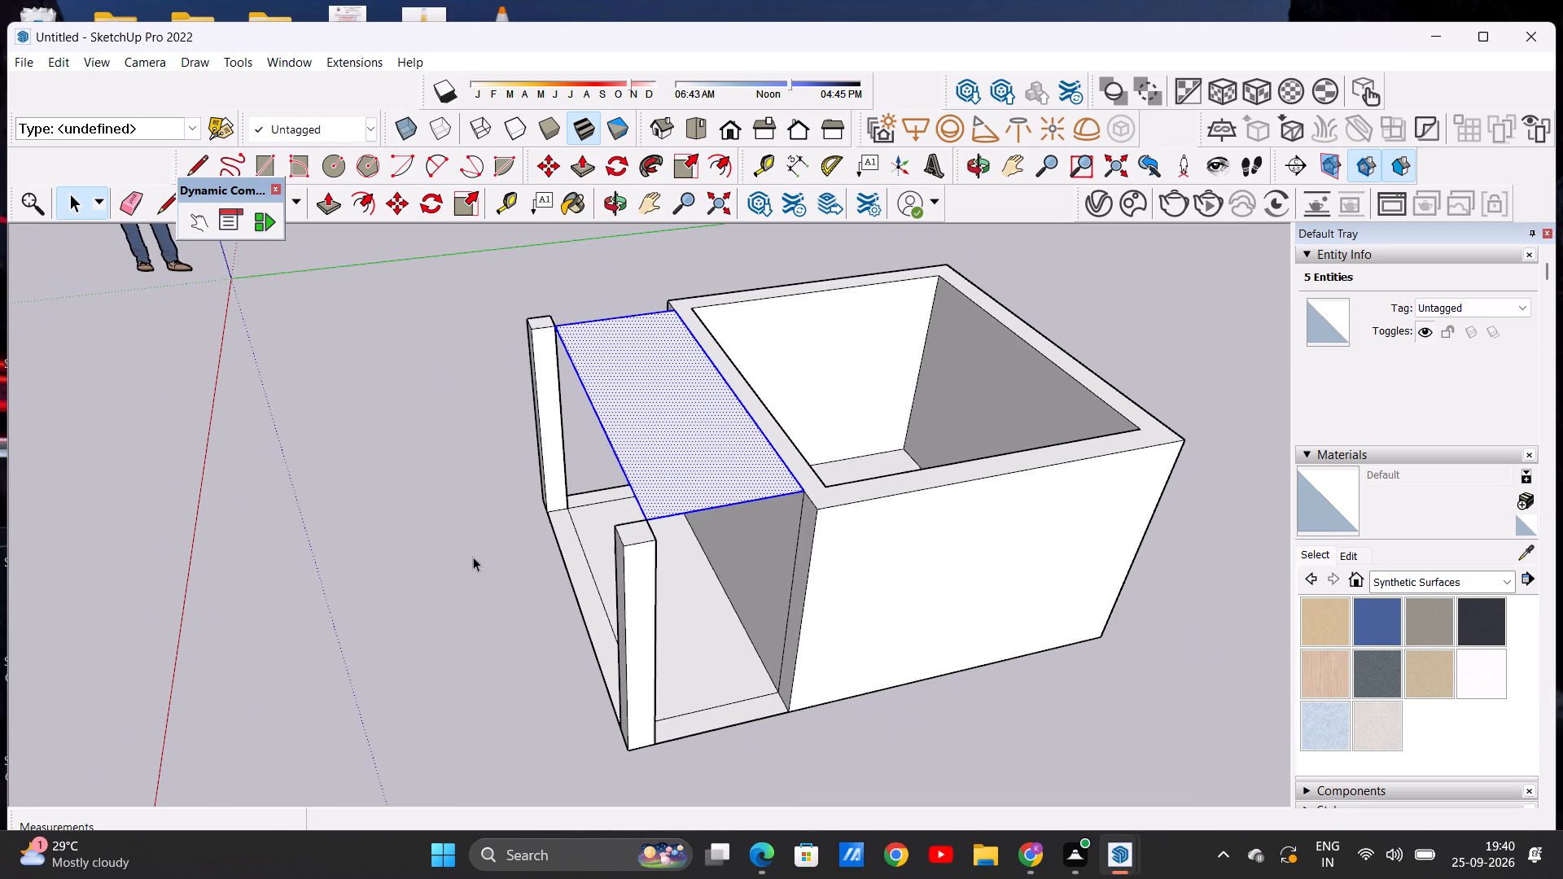
{"action": "middle_click_drag", "start_coordinate": [756, 405], "coordinate": [633, 514]}
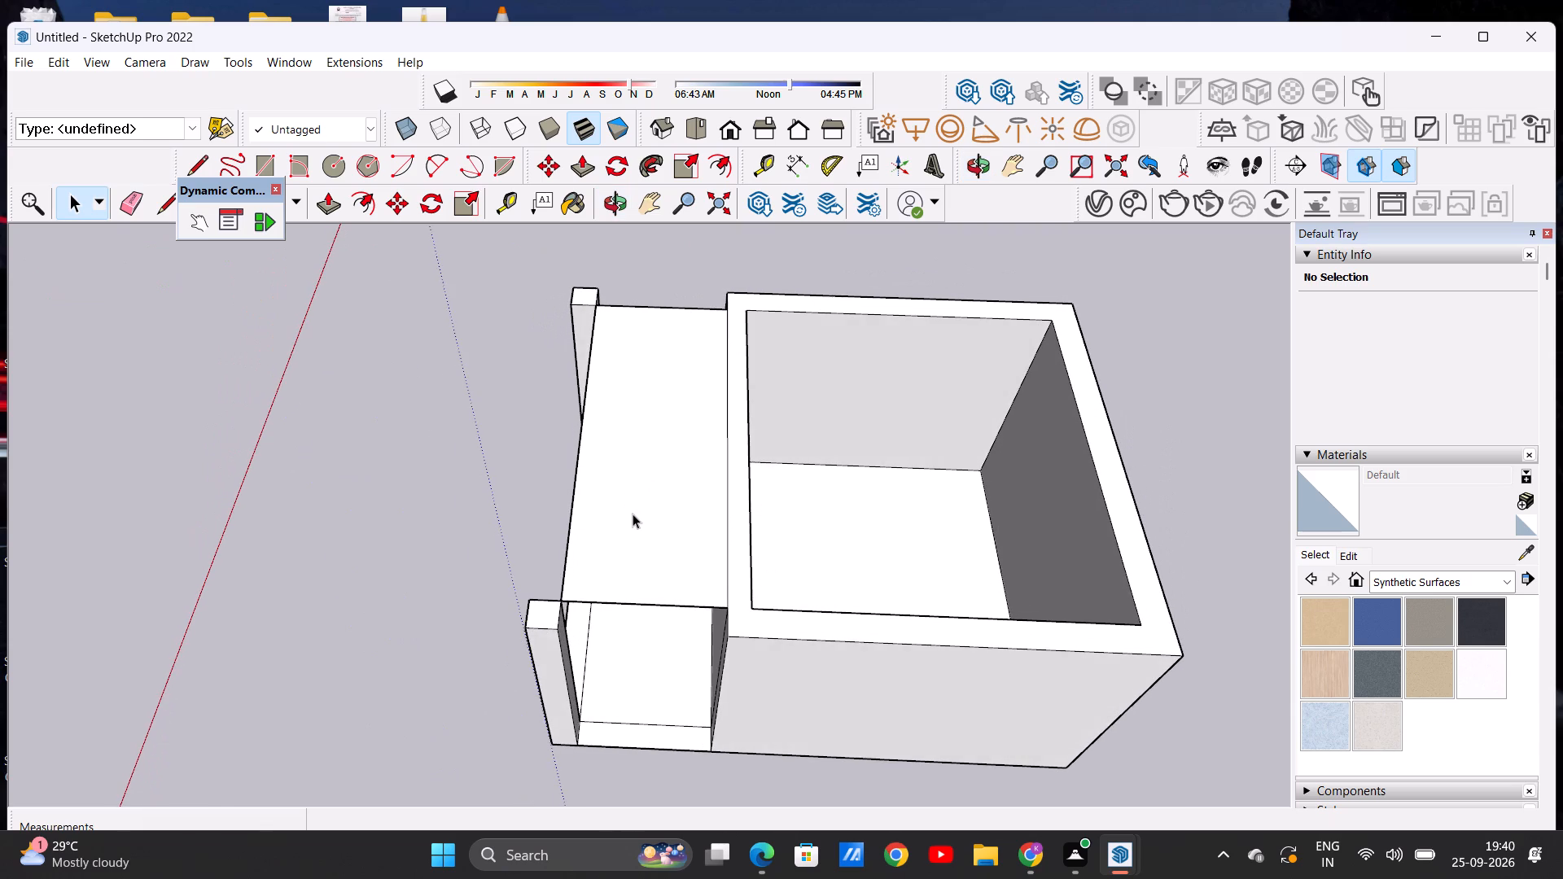
{"action": "scroll", "coordinate": [633, 514], "scroll_direction": "down", "scroll_amount": 3}
{"action": "middle_click_drag", "start_coordinate": [654, 489], "coordinate": [961, 460]}
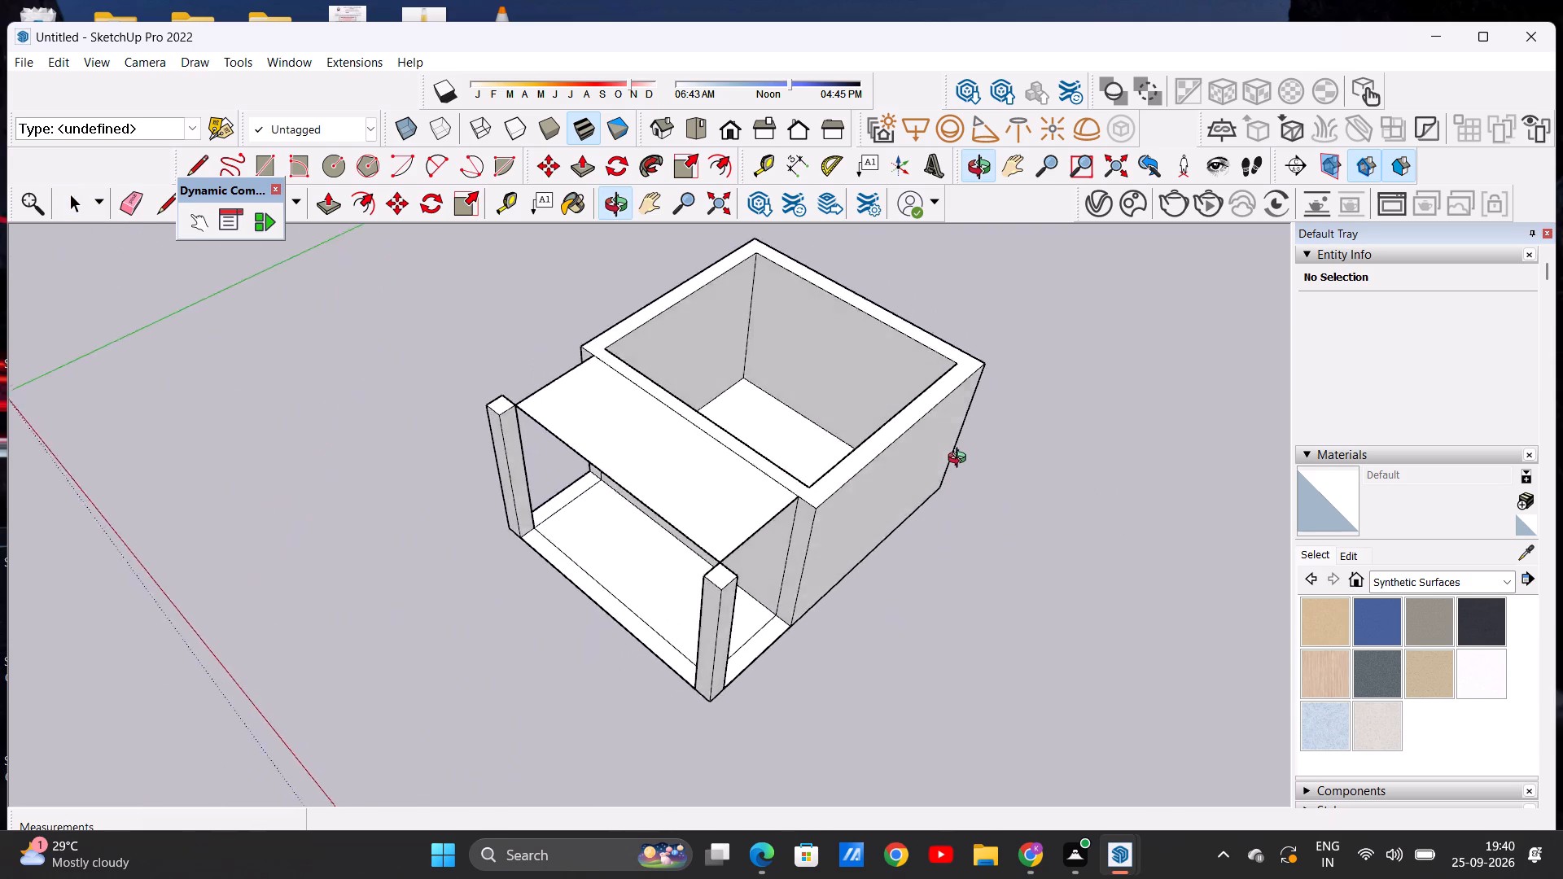
{"action": "middle_click_drag", "start_coordinate": [961, 460], "coordinate": [641, 560]}
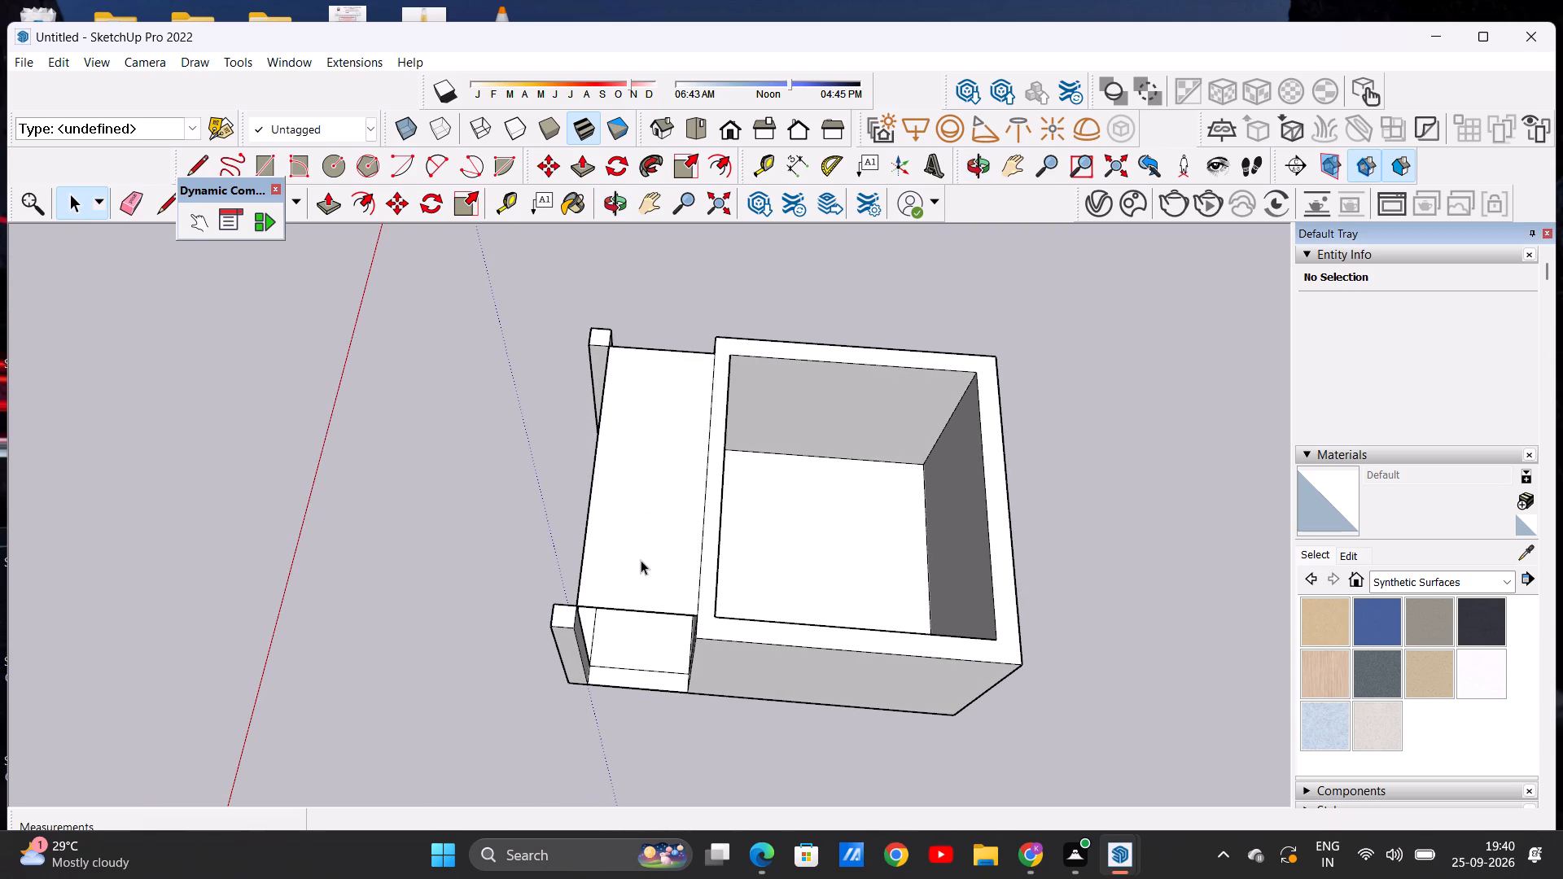
{"action": "middle_click_drag", "start_coordinate": [655, 540], "coordinate": [998, 375]}
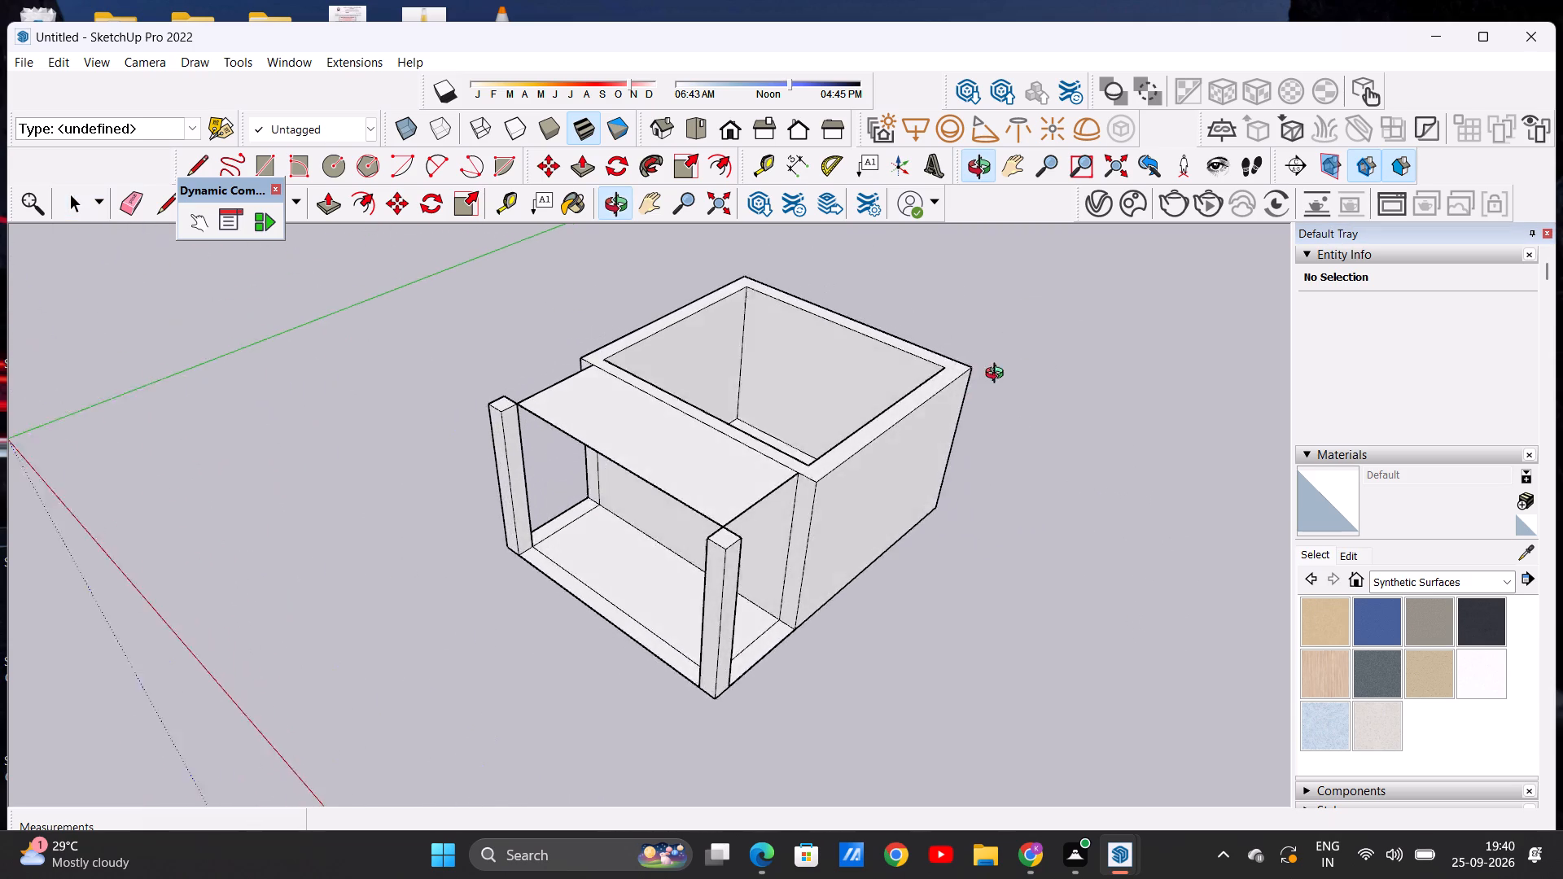
{"action": "middle_click_drag", "start_coordinate": [998, 375], "coordinate": [1025, 370]}
{"action": "middle_click_drag", "start_coordinate": [710, 549], "coordinate": [681, 550]}
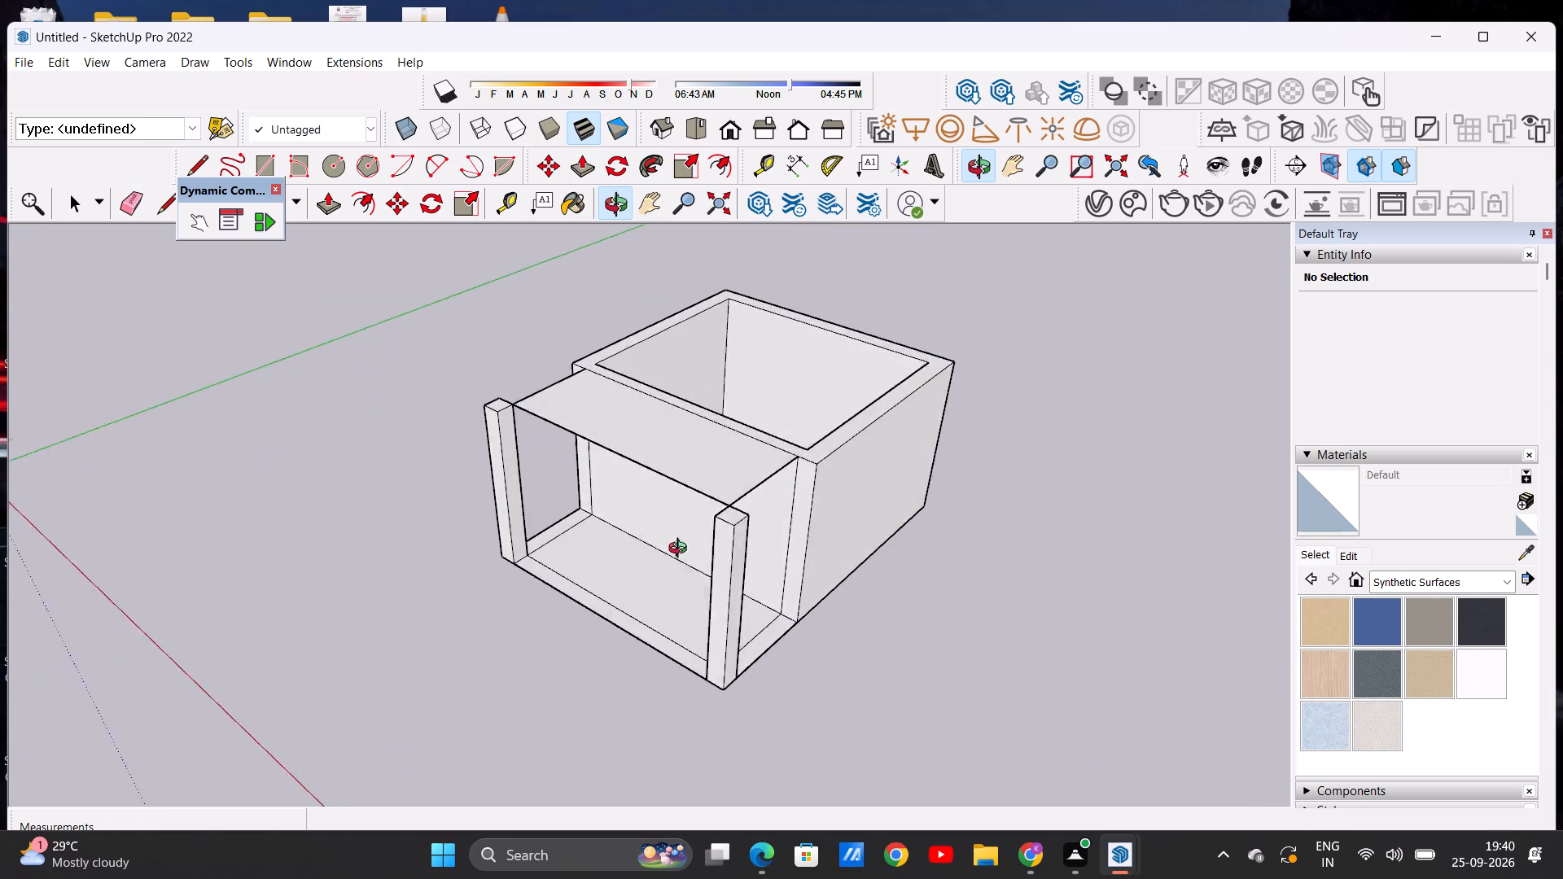
{"action": "middle_click_drag", "start_coordinate": [681, 550], "coordinate": [640, 602]}
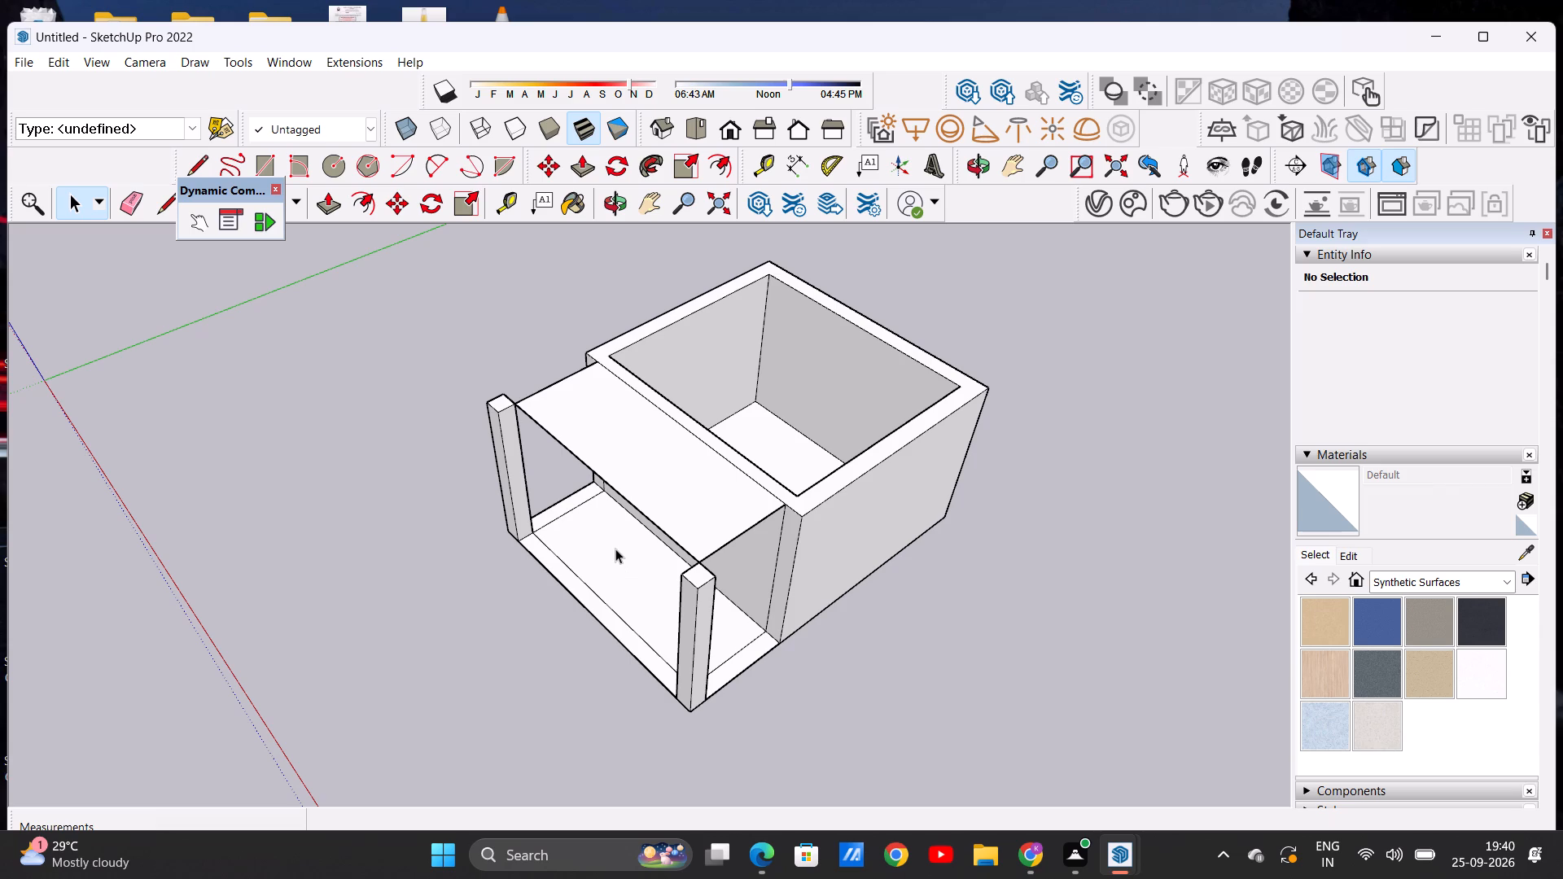
{"action": "middle_click_drag", "start_coordinate": [619, 431], "coordinate": [672, 572]}
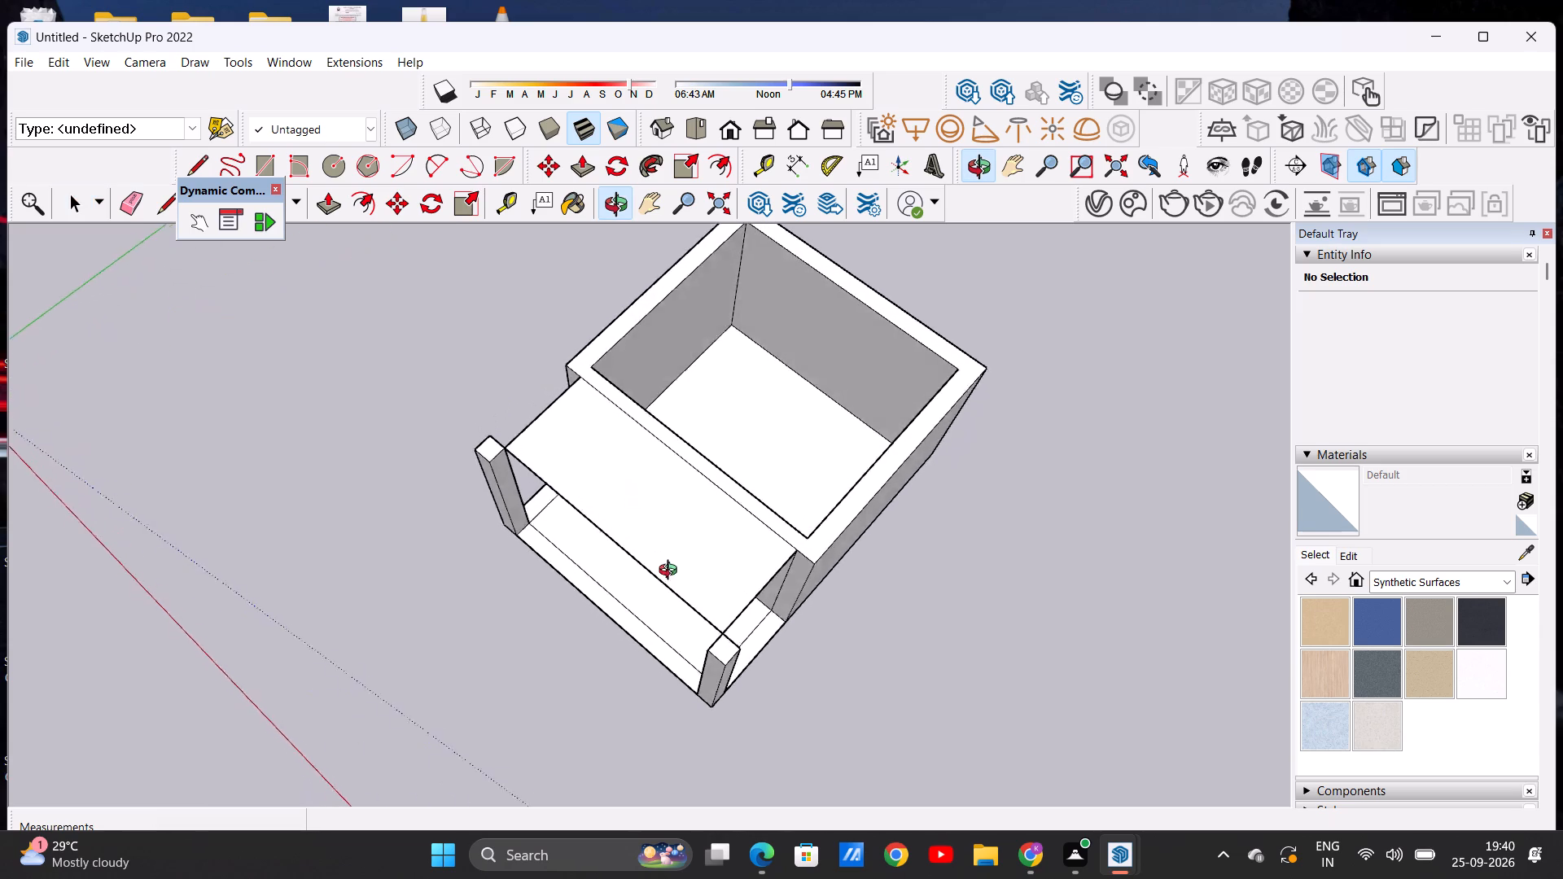
{"action": "middle_click_drag", "start_coordinate": [672, 572], "coordinate": [744, 577]}
{"action": "scroll", "coordinate": [646, 553], "scroll_direction": "up", "scroll_amount": 3}
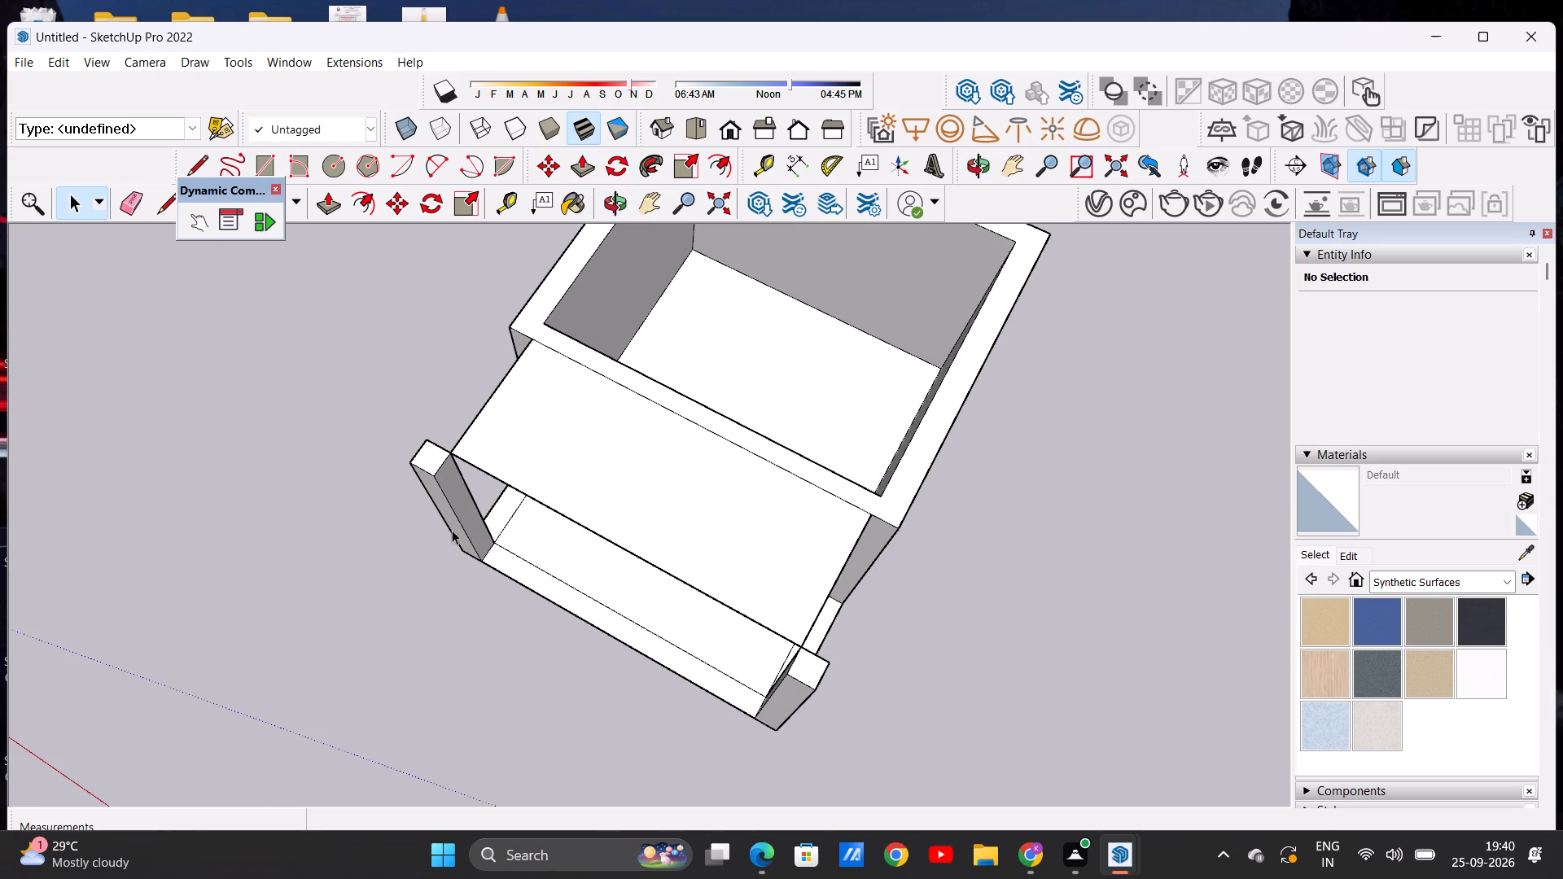
{"action": "middle_click_drag", "start_coordinate": [454, 527], "coordinate": [594, 259]}
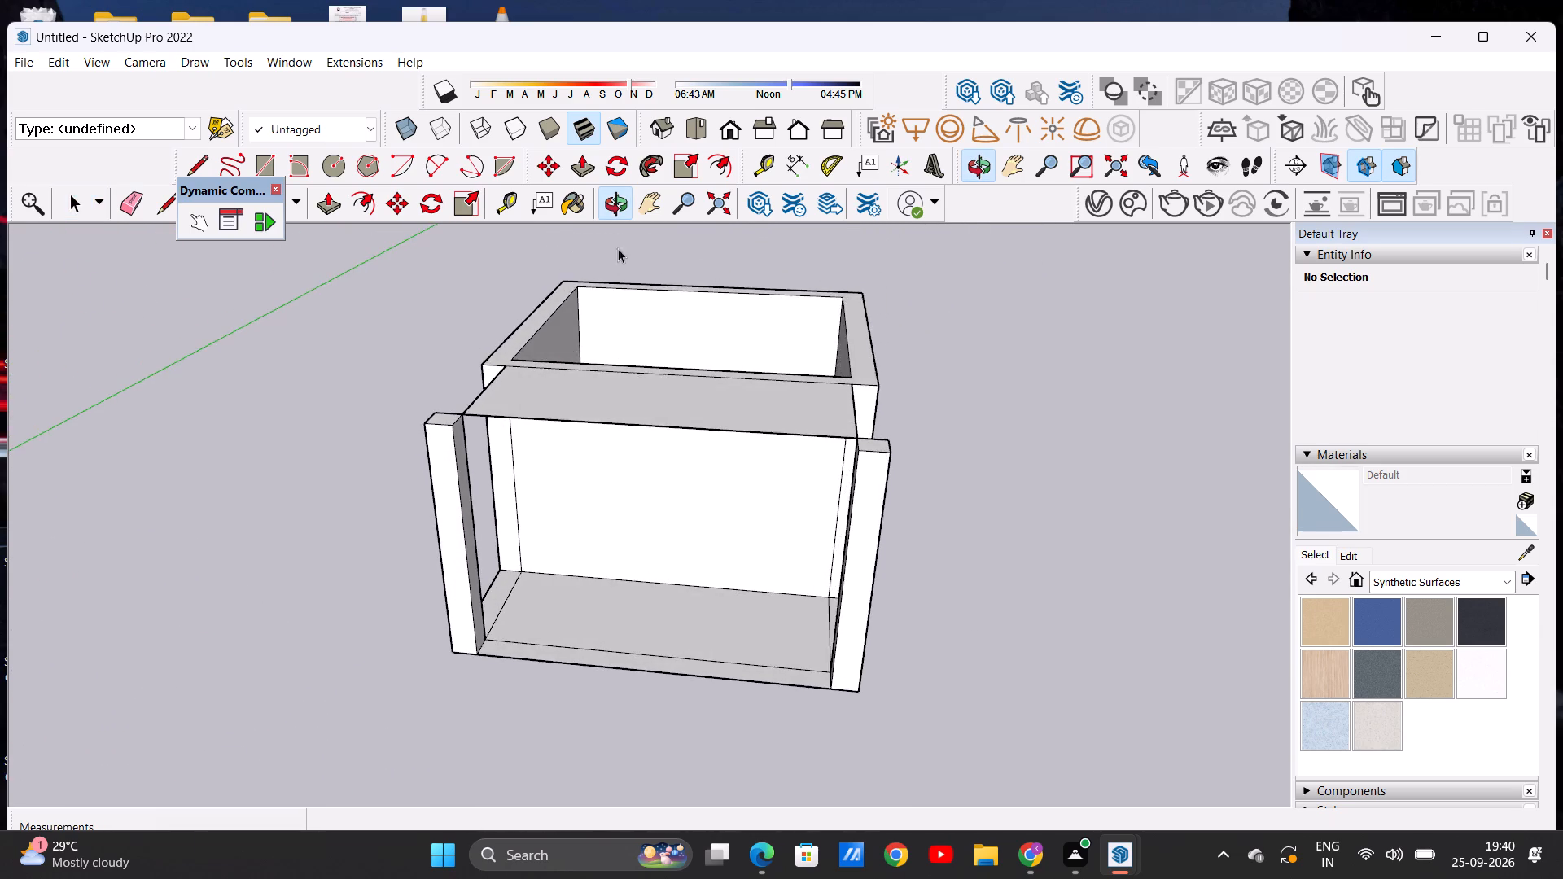
{"action": "middle_click_drag", "start_coordinate": [569, 459], "coordinate": [596, 389]}
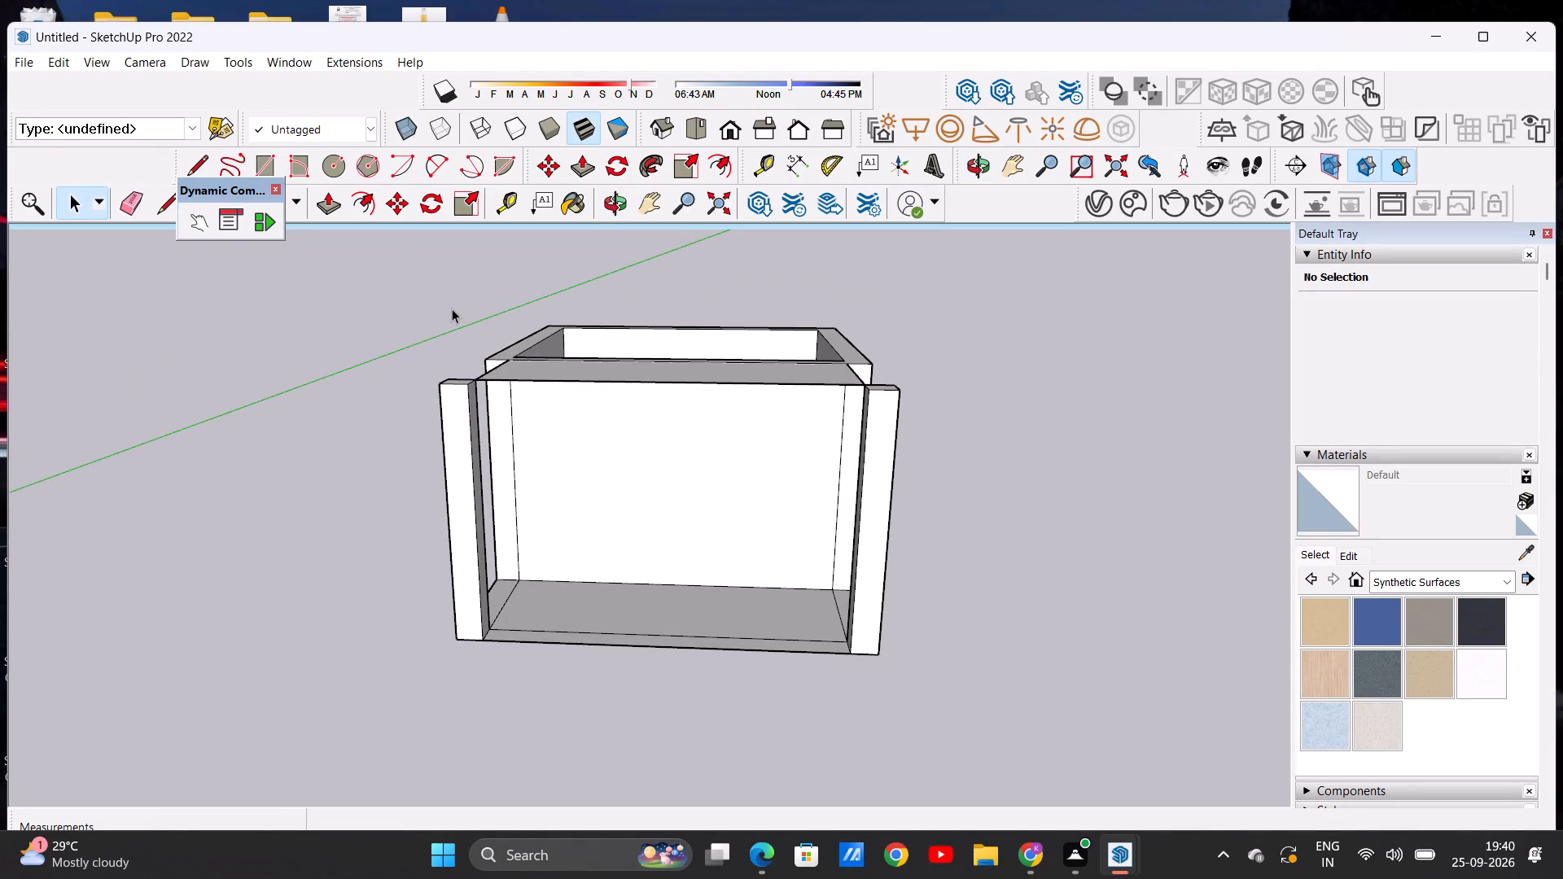
Draw a line about 2' 2" long from the left post's outer back top corner to the room's front left top corner.
{"action": "middle_click_drag", "start_coordinate": [532, 400], "coordinate": [542, 666]}
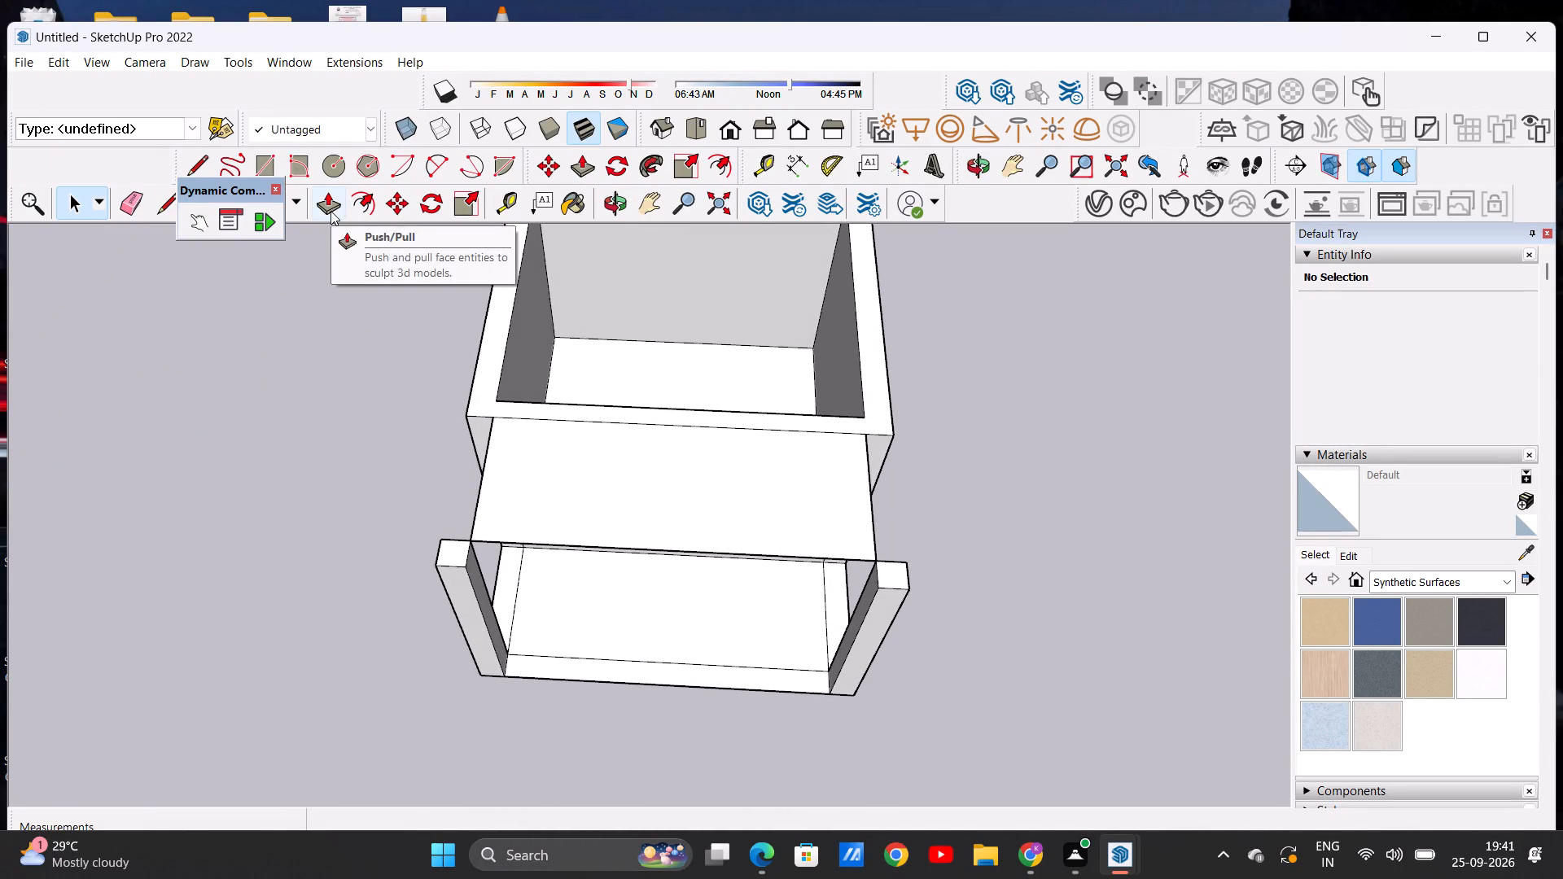
{"action": "middle_click_drag", "start_coordinate": [446, 534], "coordinate": [449, 608]}
{"action": "middle_click", "coordinate": [449, 608]}
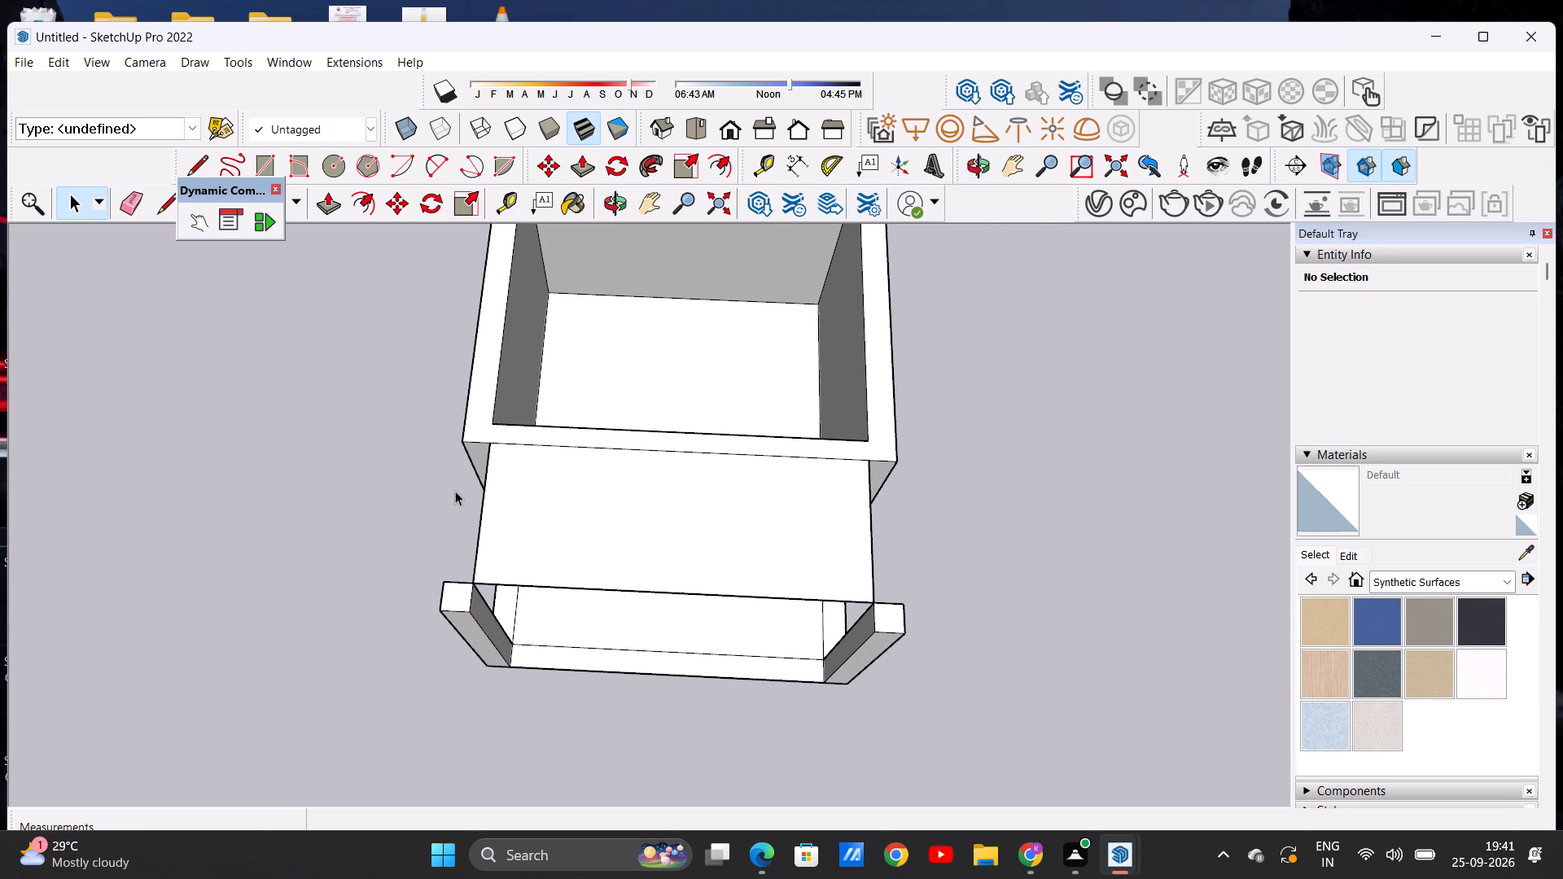
{"action": "scroll", "coordinate": [455, 491], "scroll_direction": "up", "scroll_amount": 6}
{"action": "scroll", "coordinate": [455, 482], "scroll_direction": "down", "scroll_amount": 4}
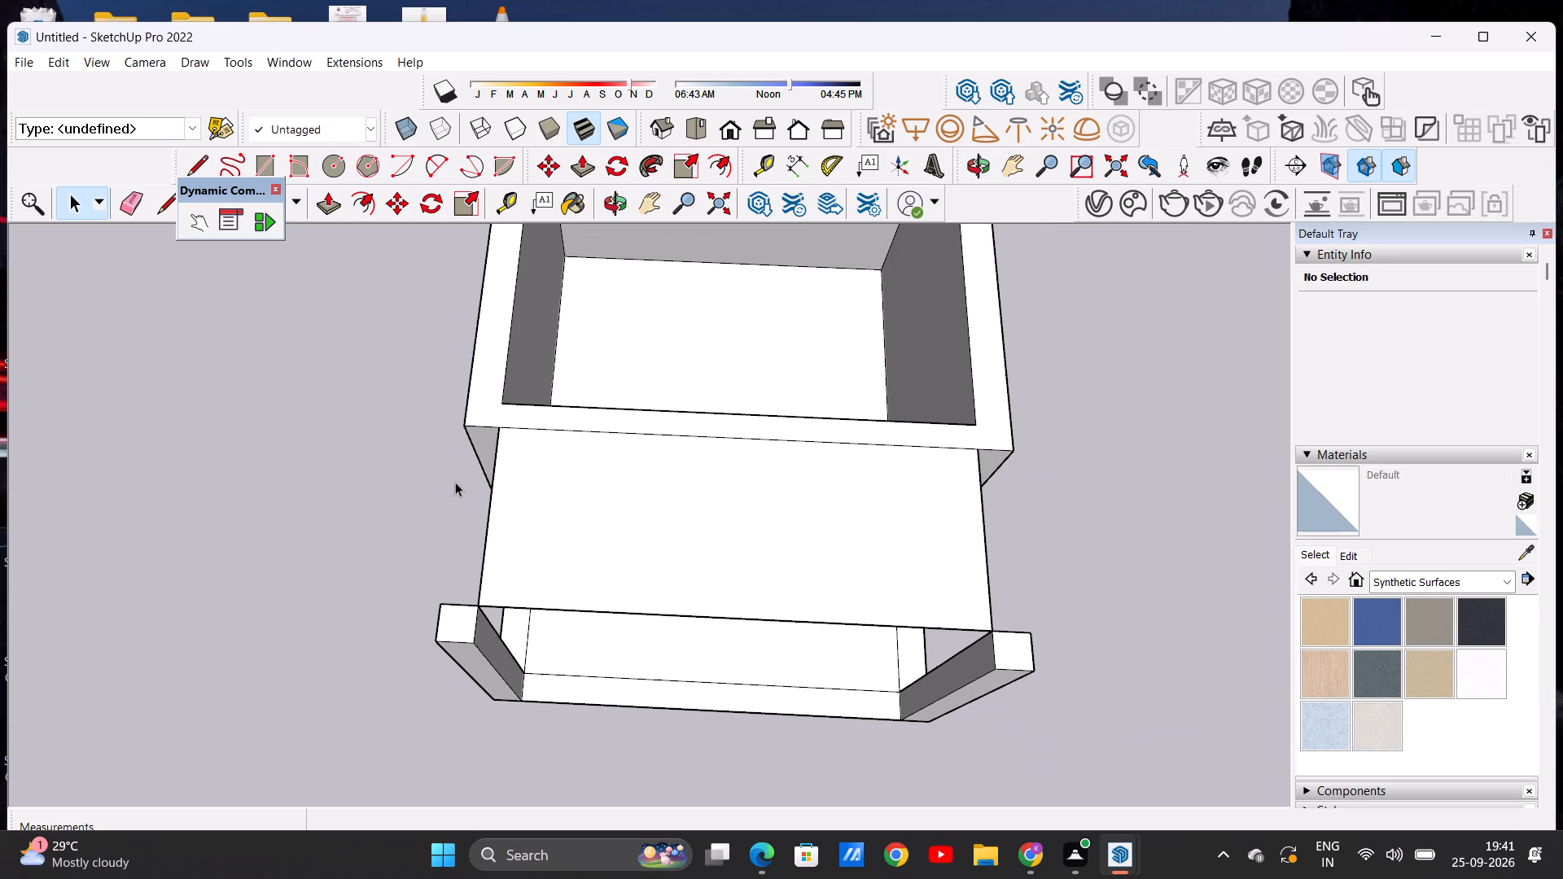
{"action": "left_click", "coordinate": [196, 160]}
{"action": "scroll", "coordinate": [415, 619], "scroll_direction": "up", "scroll_amount": 6}
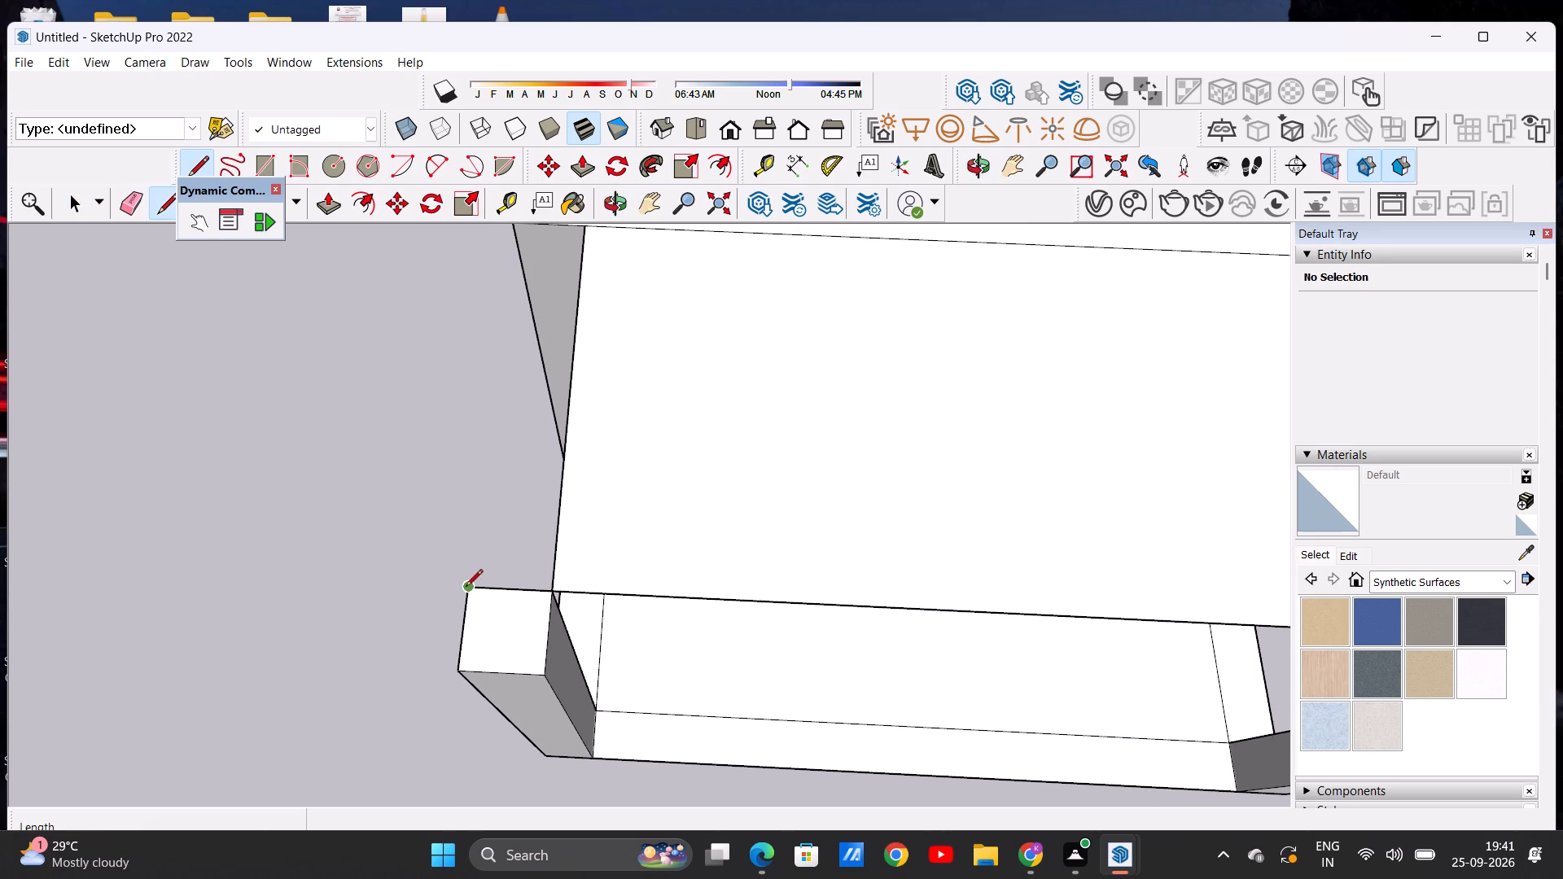
{"action": "left_click", "coordinate": [466, 586]}
{"action": "scroll", "coordinate": [474, 494], "scroll_direction": "down", "scroll_amount": 5}
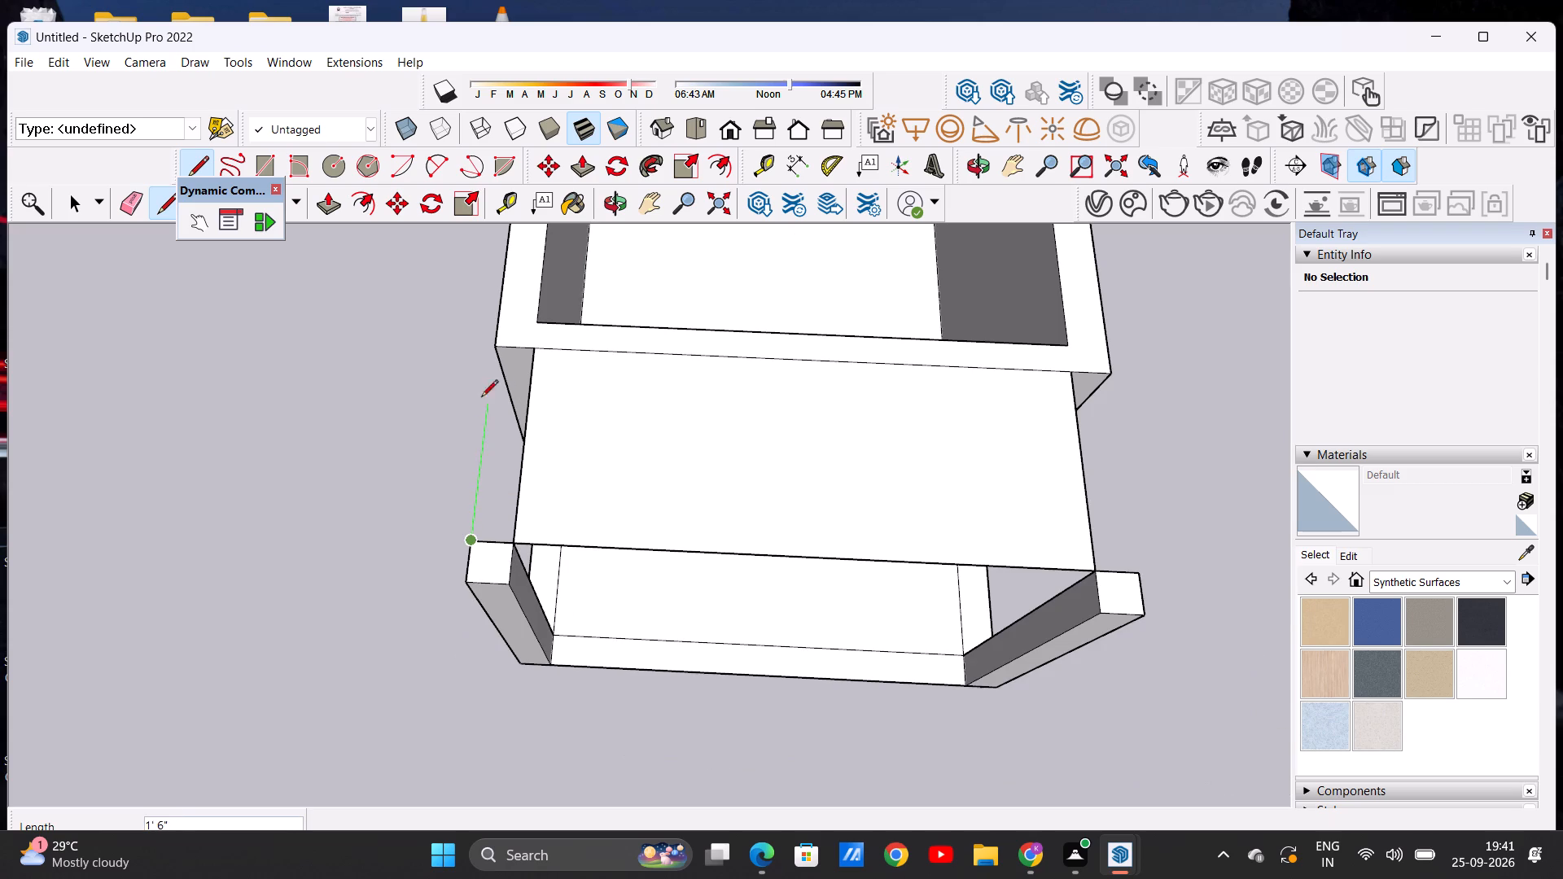
{"action": "left_click", "coordinate": [497, 346]}
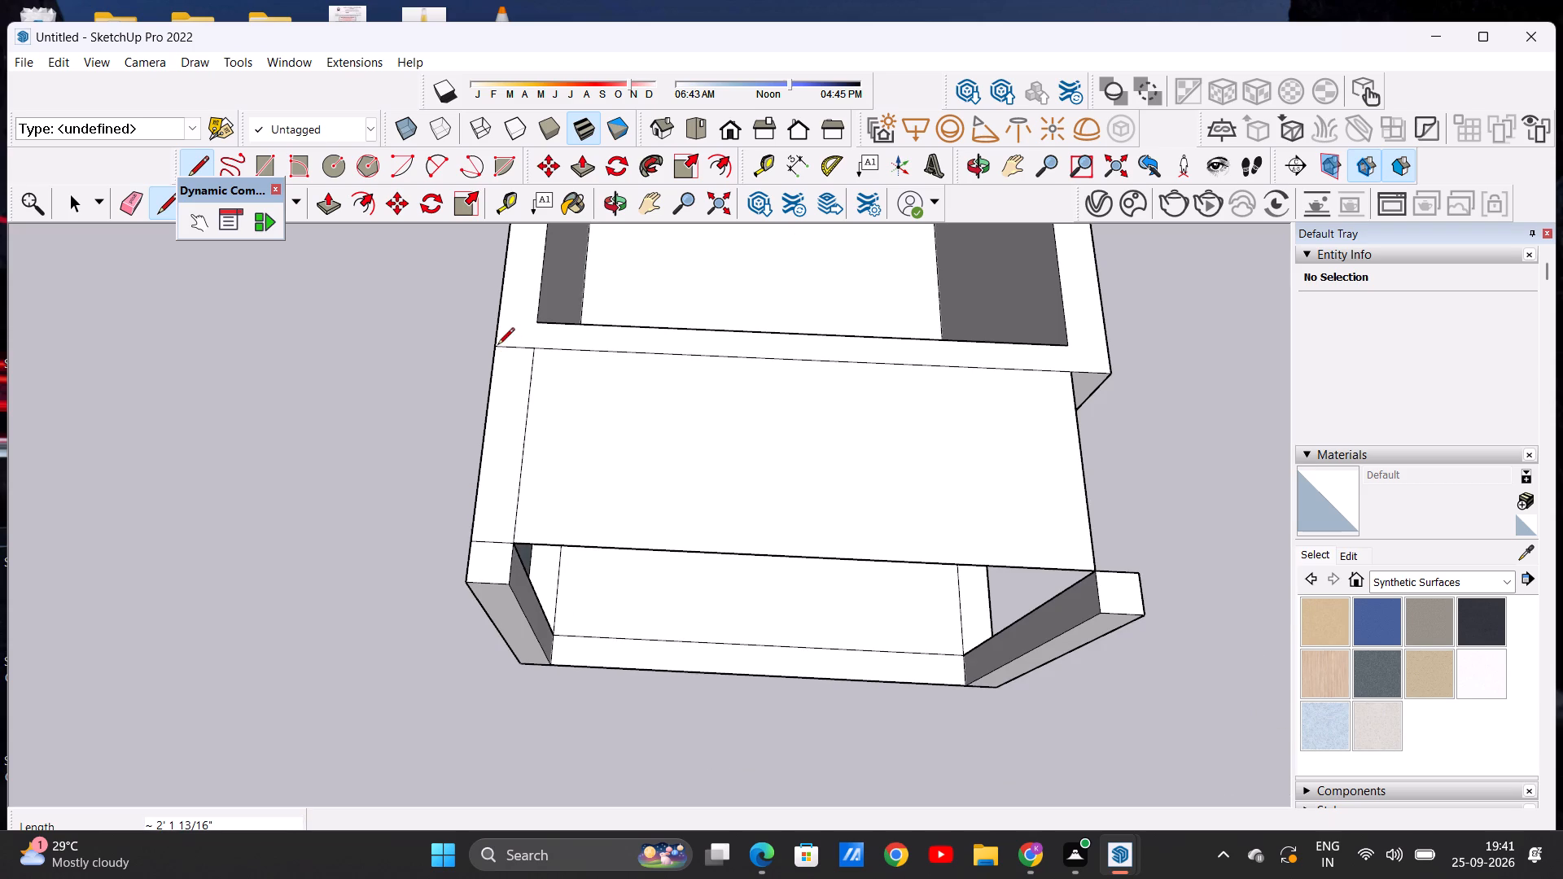
Draw a line about 2' 2" long from the right post's outer back top corner to the room's front right top corner.
{"action": "scroll", "coordinate": [1167, 579], "scroll_direction": "up", "scroll_amount": 5}
{"action": "middle_click_drag", "start_coordinate": [1167, 579], "coordinate": [1044, 585]}
{"action": "left_click", "coordinate": [1064, 719]}
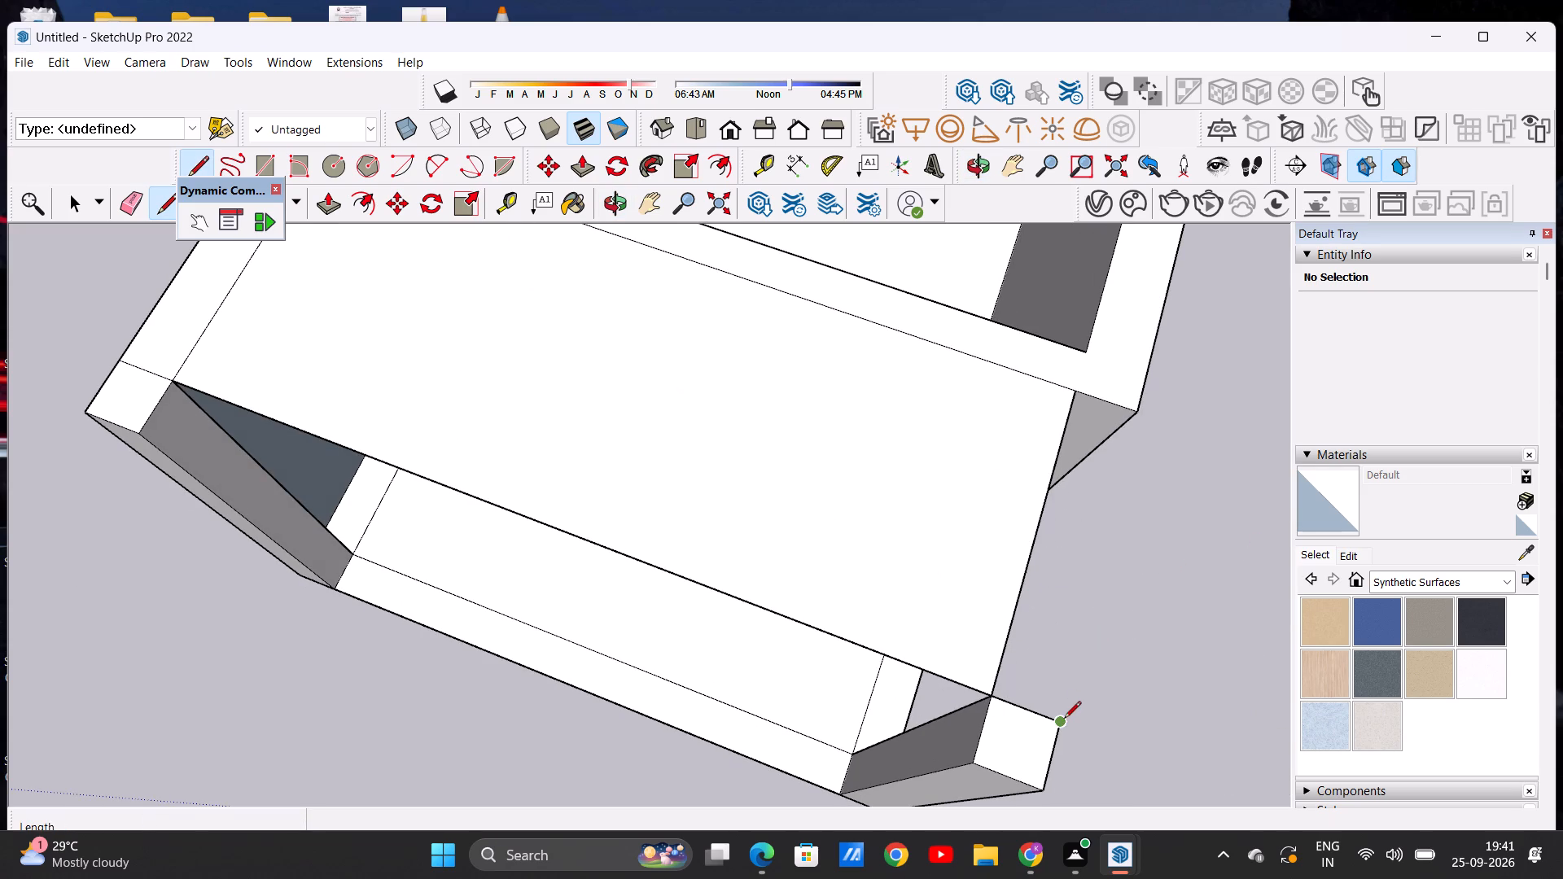
{"action": "left_click", "coordinate": [1061, 719]}
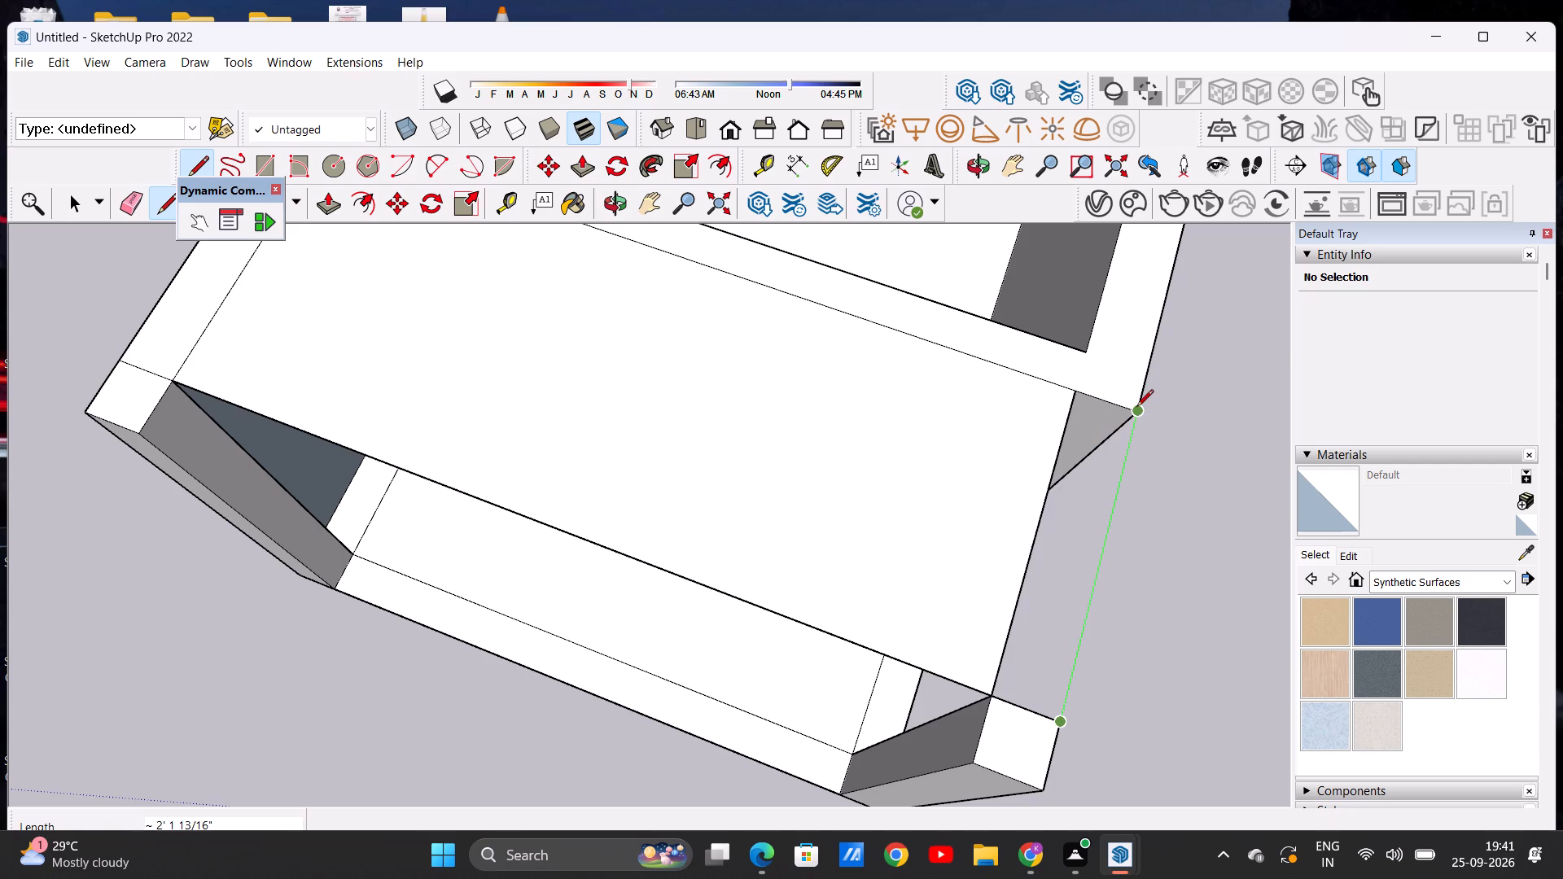
{"action": "left_click", "coordinate": [1136, 413]}
{"action": "key", "text": "space"}
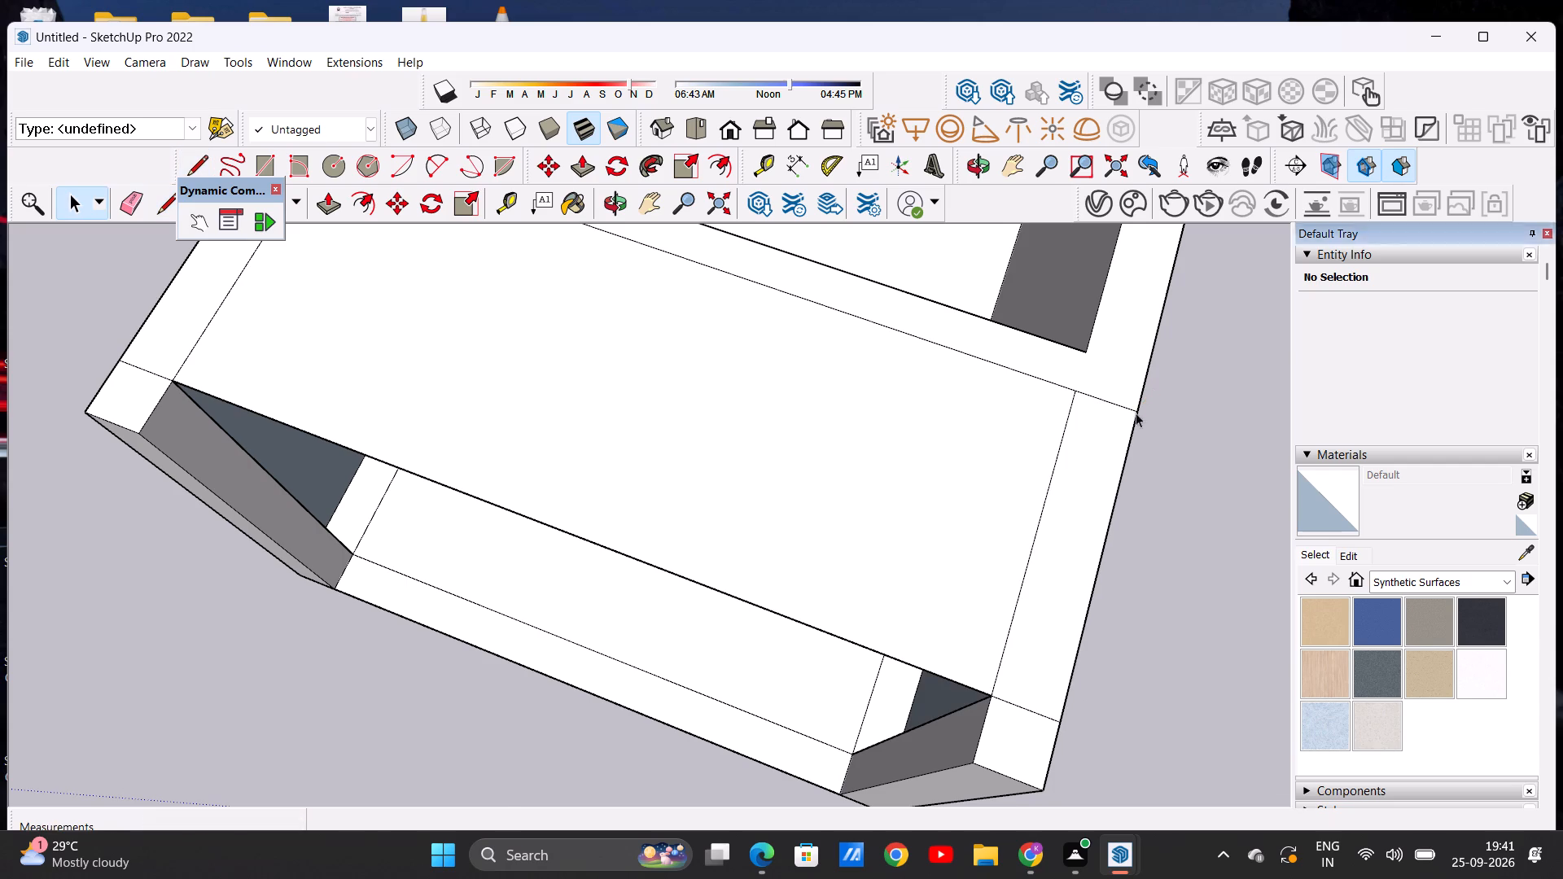
Examine the porch enclosure and its interior from several angles, finishing in the standard front view.
{"action": "scroll", "coordinate": [1114, 428], "scroll_direction": "down", "scroll_amount": 13}
{"action": "middle_click_drag", "start_coordinate": [915, 584], "coordinate": [1016, 376]}
{"action": "scroll", "coordinate": [818, 427], "scroll_direction": "down", "scroll_amount": 2}
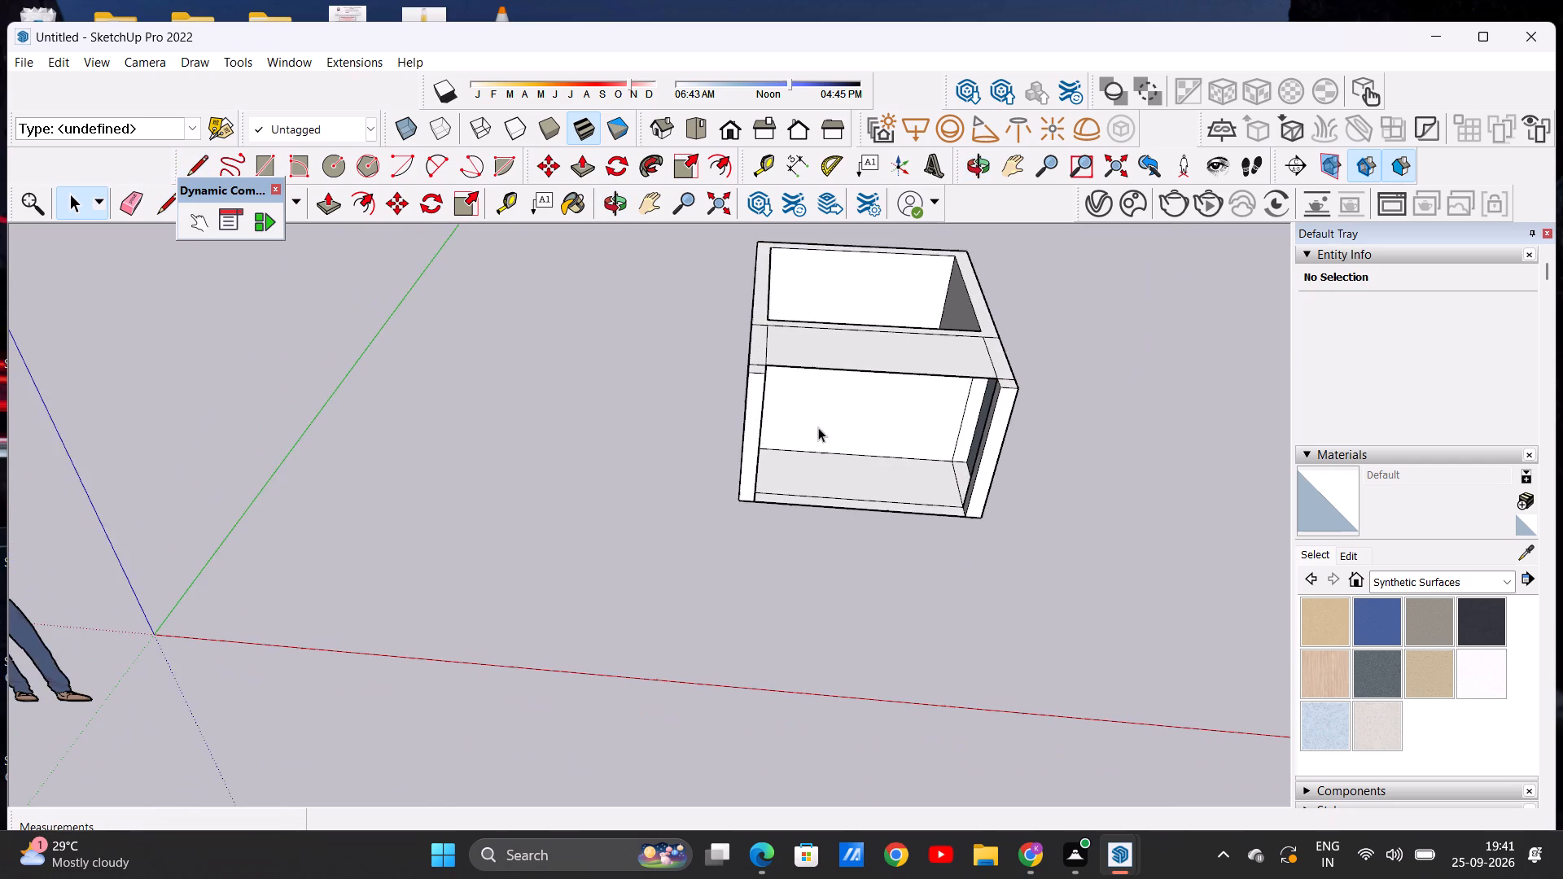
{"action": "middle_click_drag", "start_coordinate": [834, 538], "coordinate": [815, 305]}
{"action": "scroll", "coordinate": [796, 421], "scroll_direction": "up", "scroll_amount": 8}
{"action": "middle_click_drag", "start_coordinate": [820, 479], "coordinate": [837, 558]}
{"action": "scroll", "coordinate": [961, 488], "scroll_direction": "up", "scroll_amount": 2}
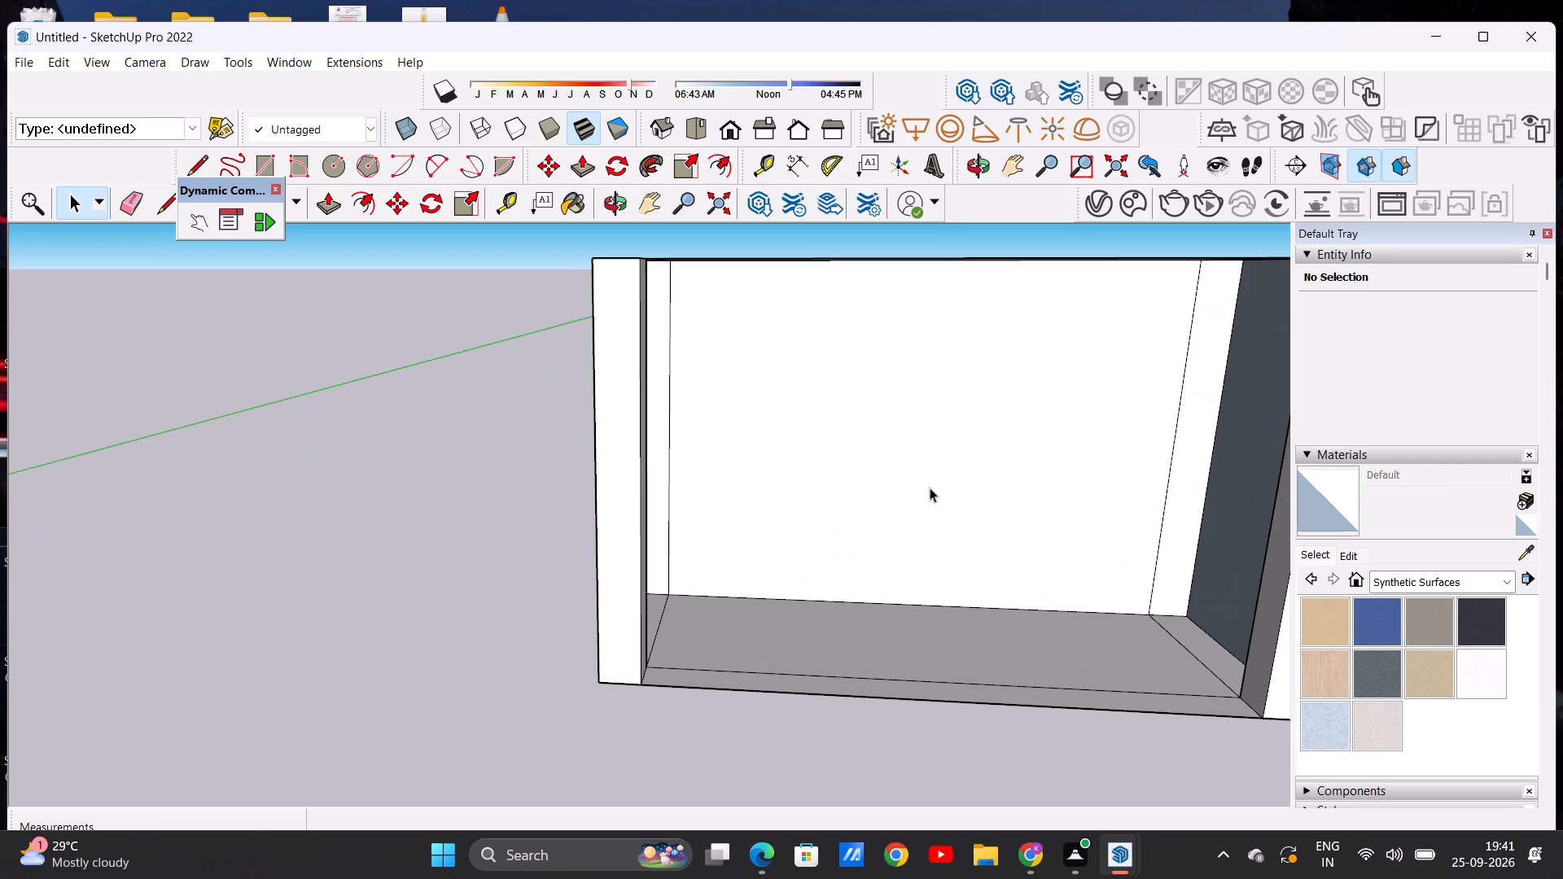
{"action": "left_click", "coordinate": [739, 128]}
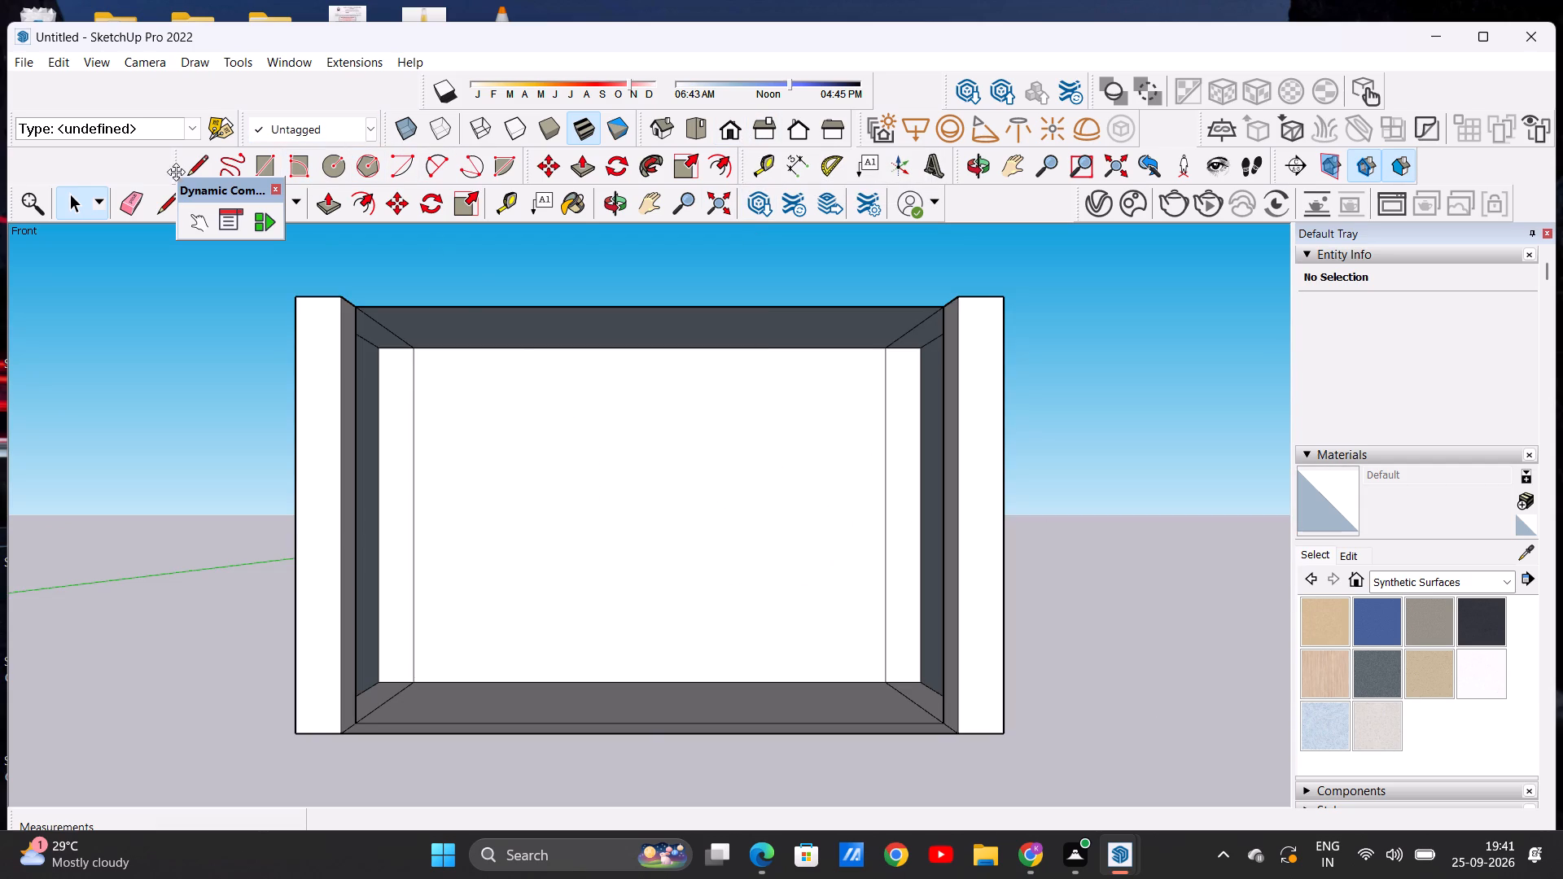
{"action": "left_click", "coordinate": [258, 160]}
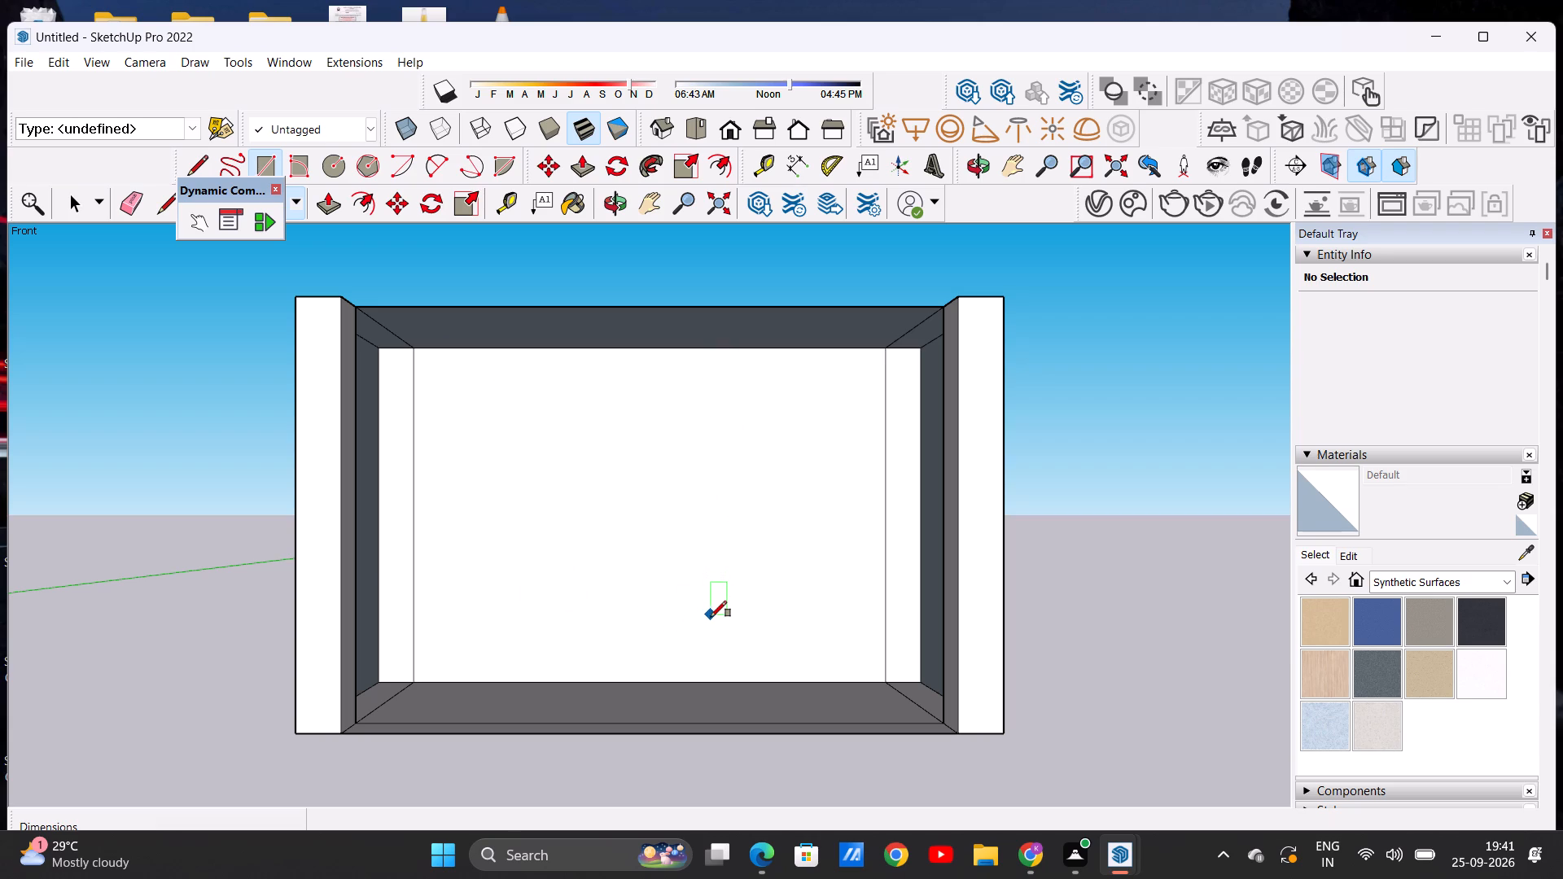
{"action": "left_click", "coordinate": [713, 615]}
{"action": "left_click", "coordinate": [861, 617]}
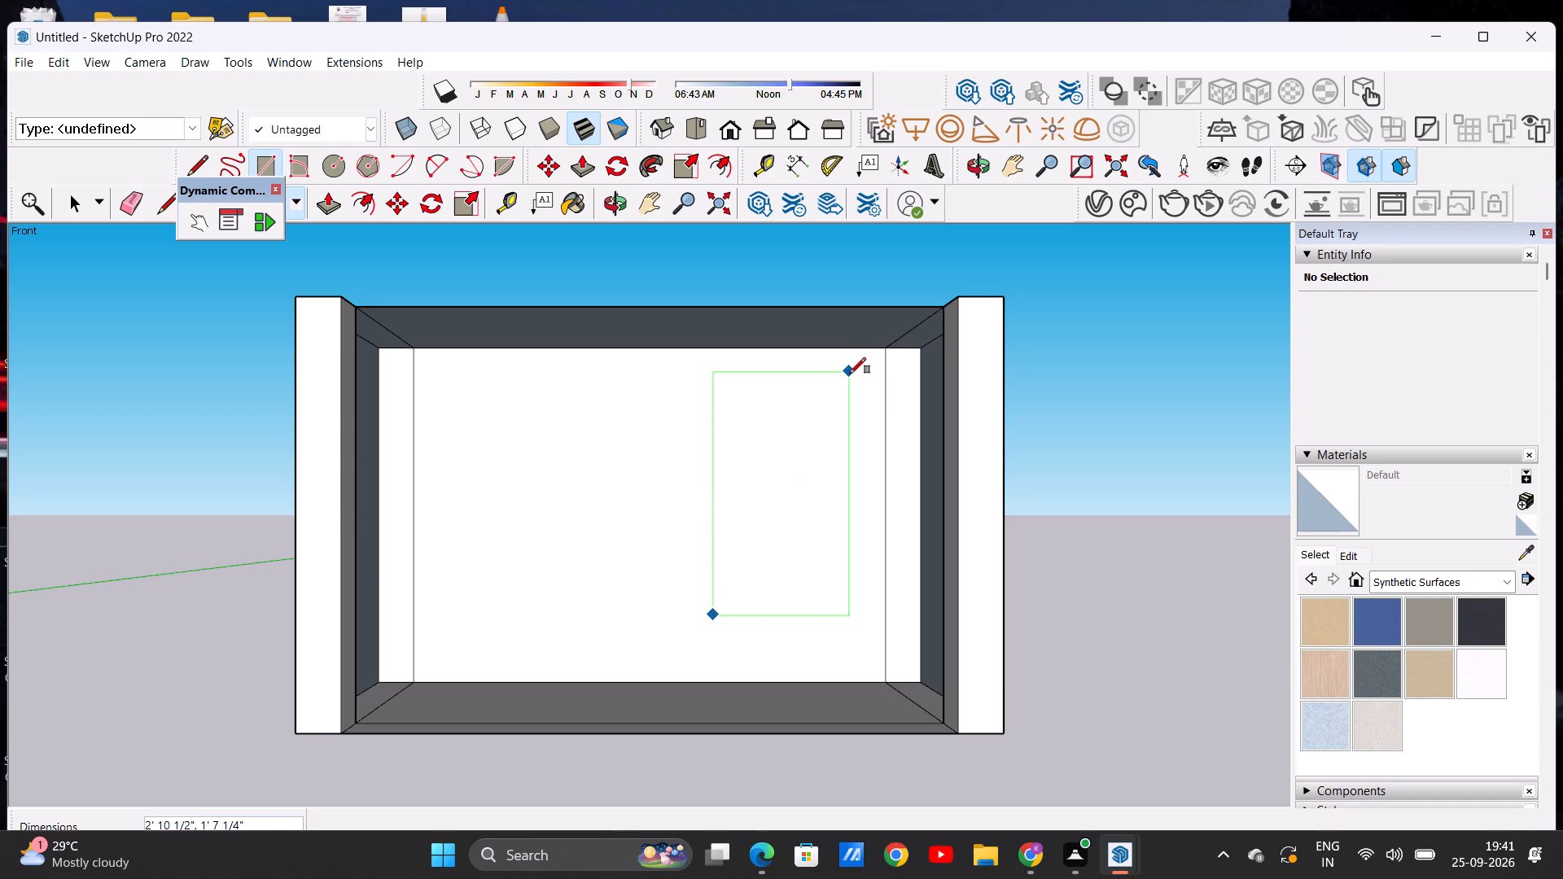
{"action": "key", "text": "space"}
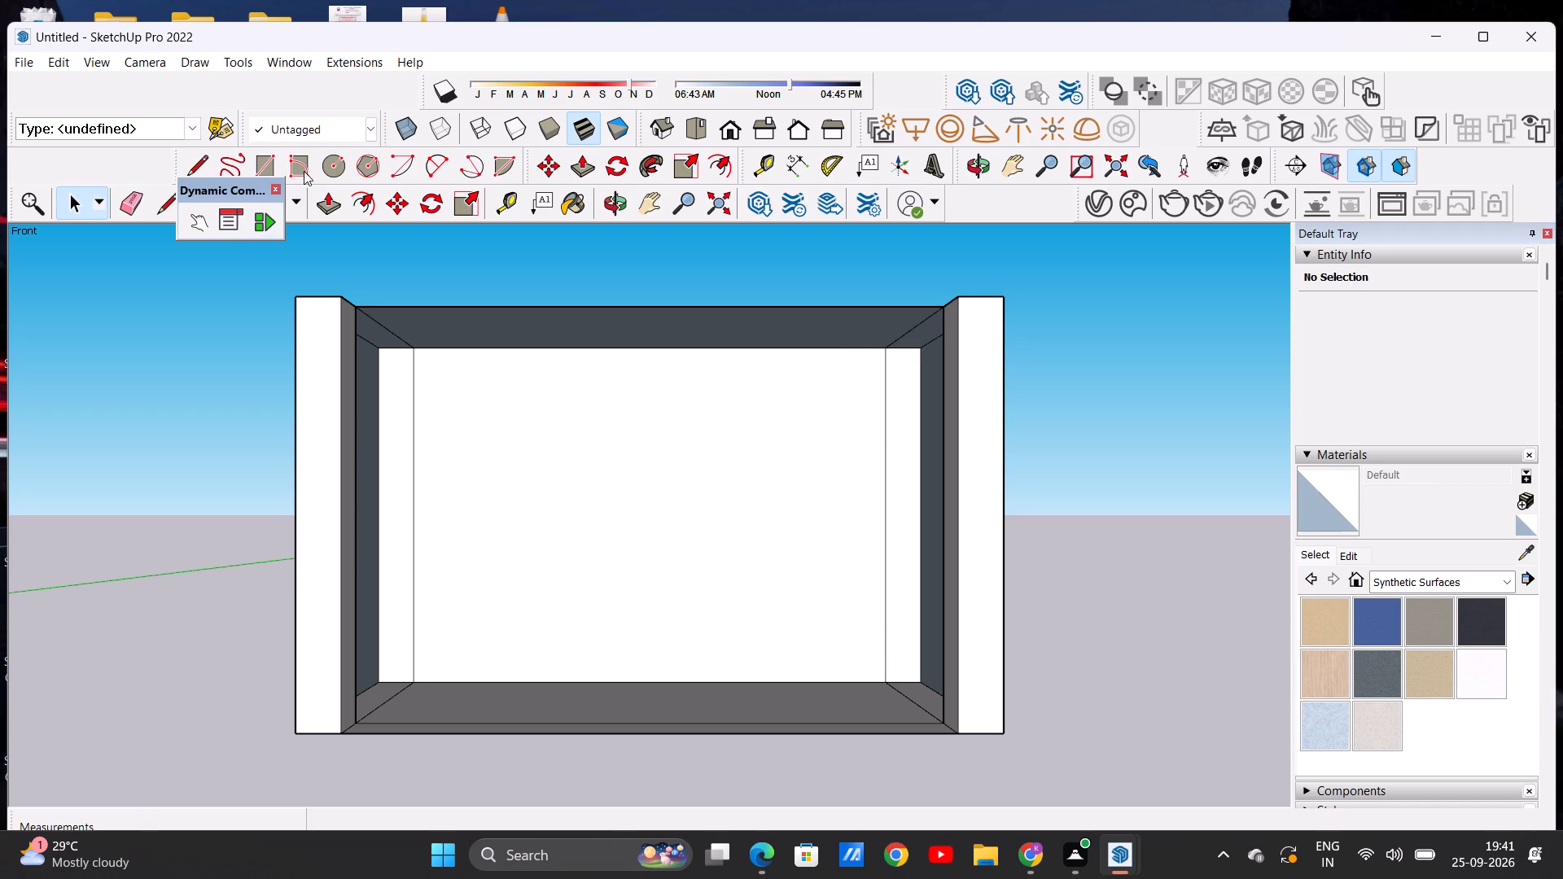
Draw a door rectangle about 3' 2" high and 1' 9" wide on the right half of the room's front wall.
{"action": "left_click", "coordinate": [274, 165]}
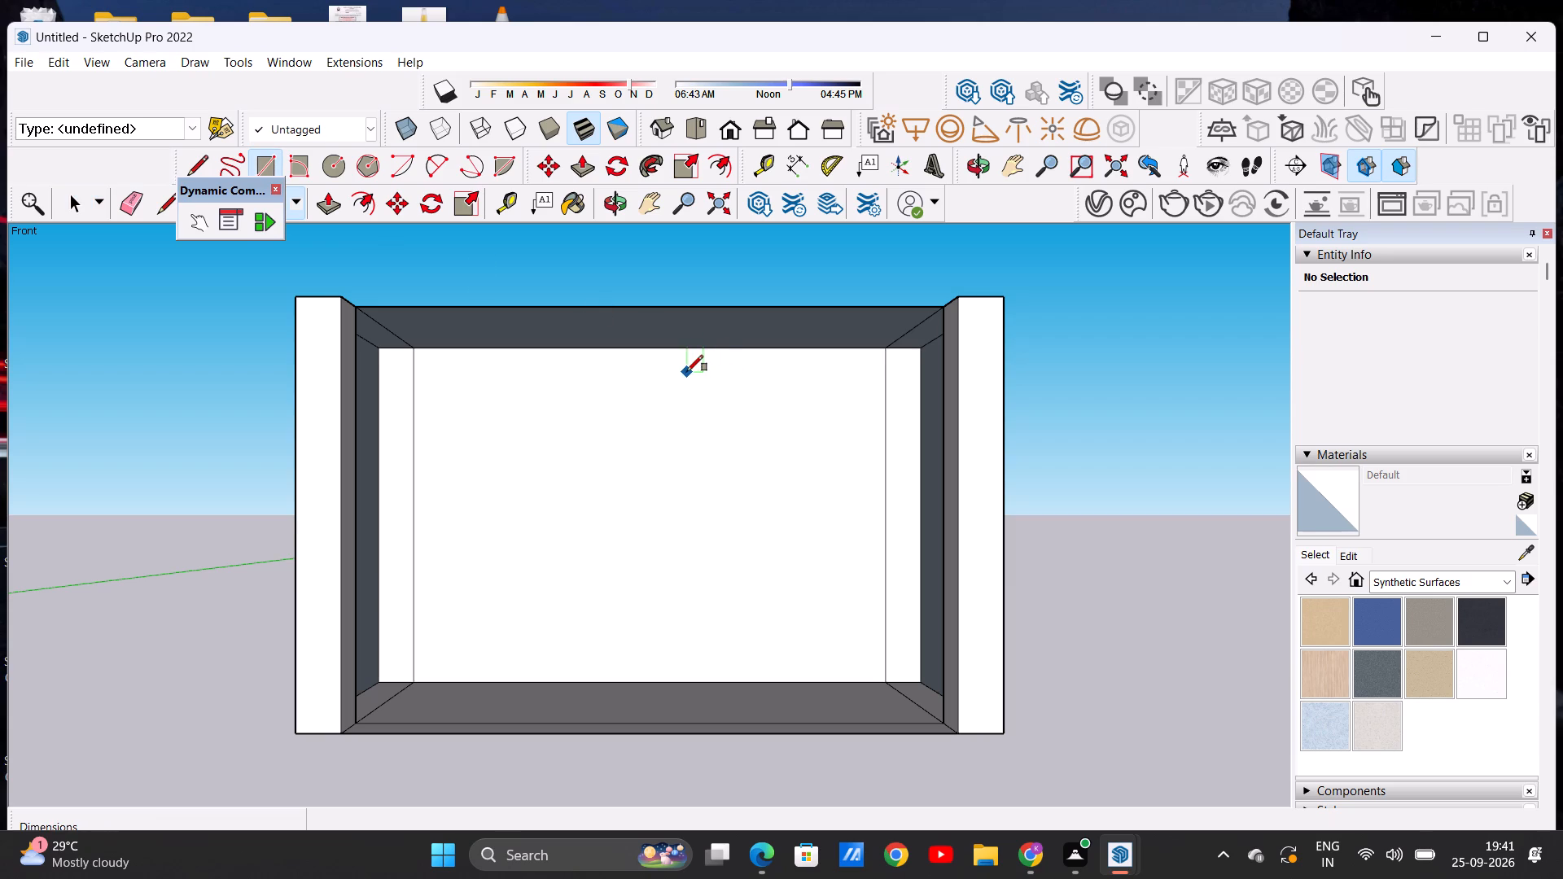
{"action": "left_click", "coordinate": [694, 367]}
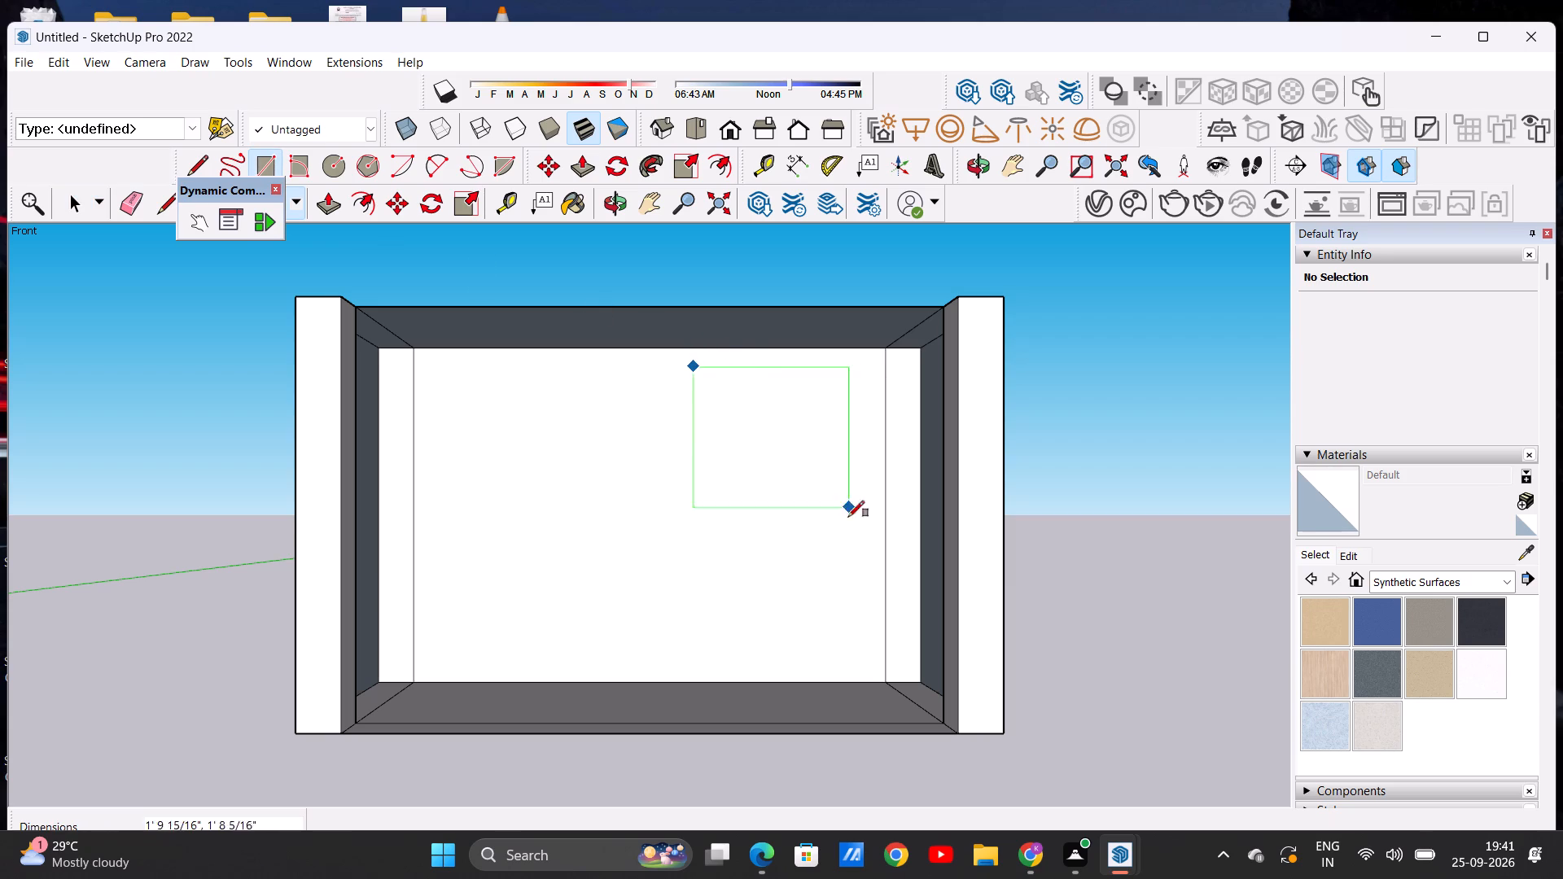
{"action": "left_click", "coordinate": [841, 636]}
{"action": "key", "text": "space"}
Delete the left and right side faces of the porch between the front posts and the room.
{"action": "middle_click_drag", "start_coordinate": [810, 498], "coordinate": [499, 566]}
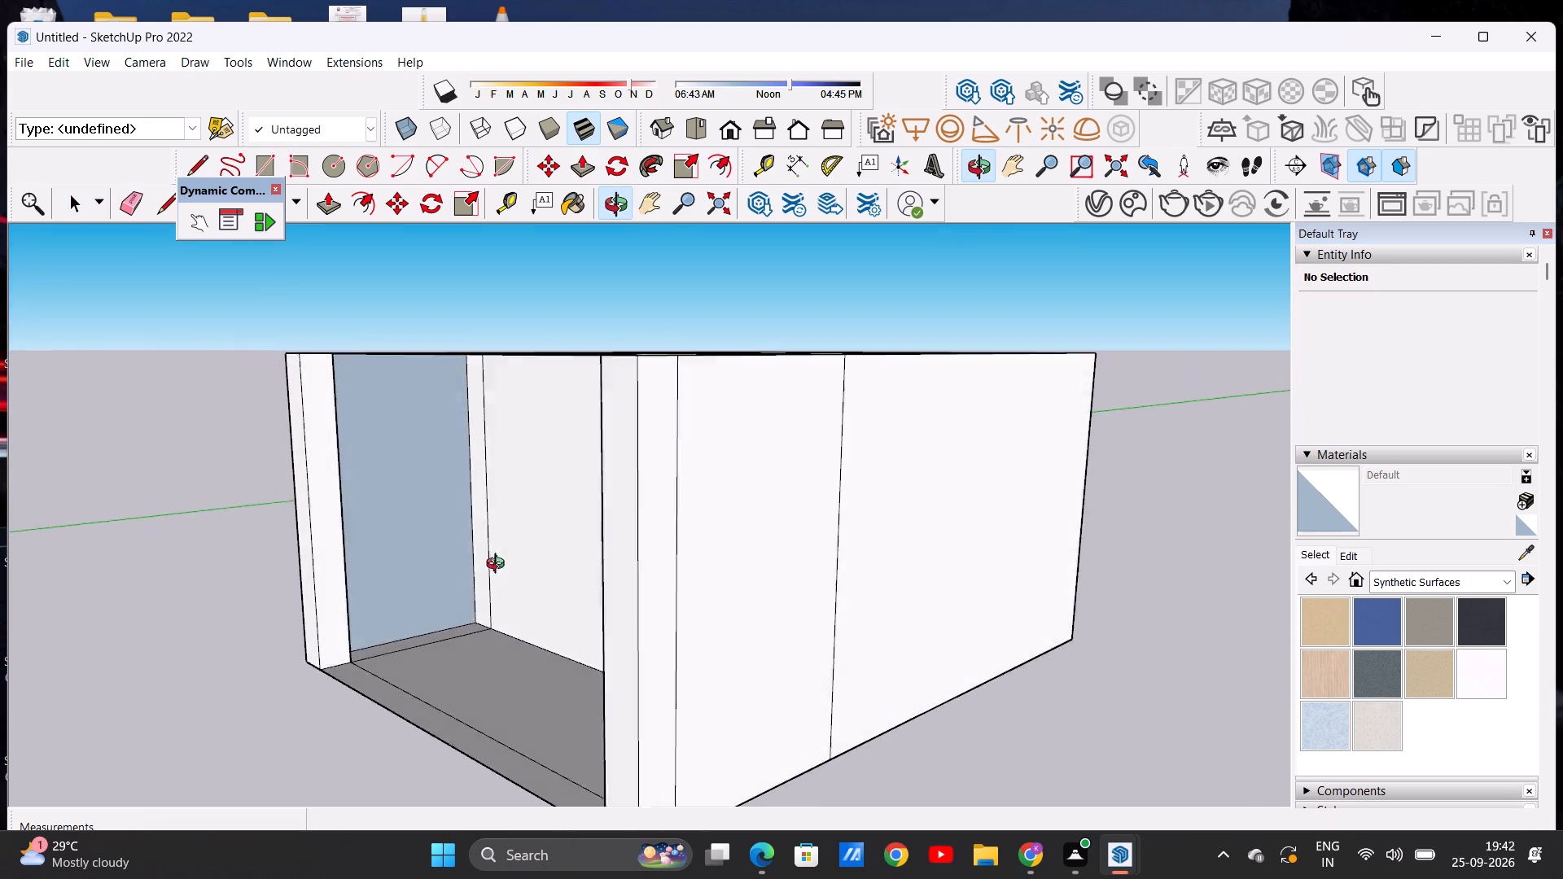
{"action": "middle_click_drag", "start_coordinate": [499, 566], "coordinate": [804, 593]}
{"action": "scroll", "coordinate": [776, 566], "scroll_direction": "down", "scroll_amount": 4}
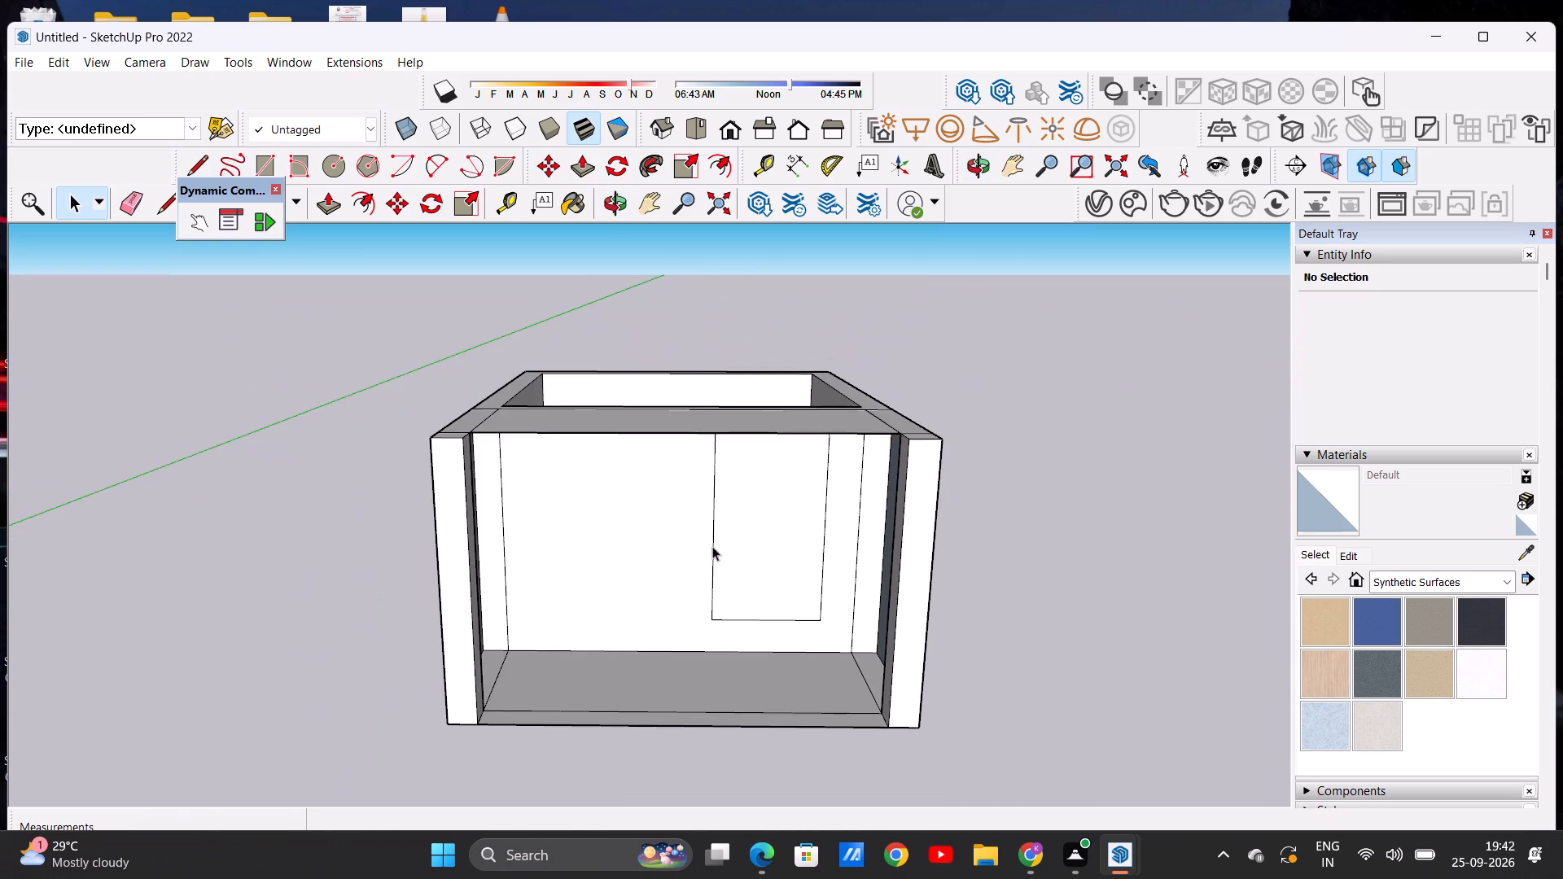
{"action": "middle_click_drag", "start_coordinate": [624, 569], "coordinate": [596, 643]}
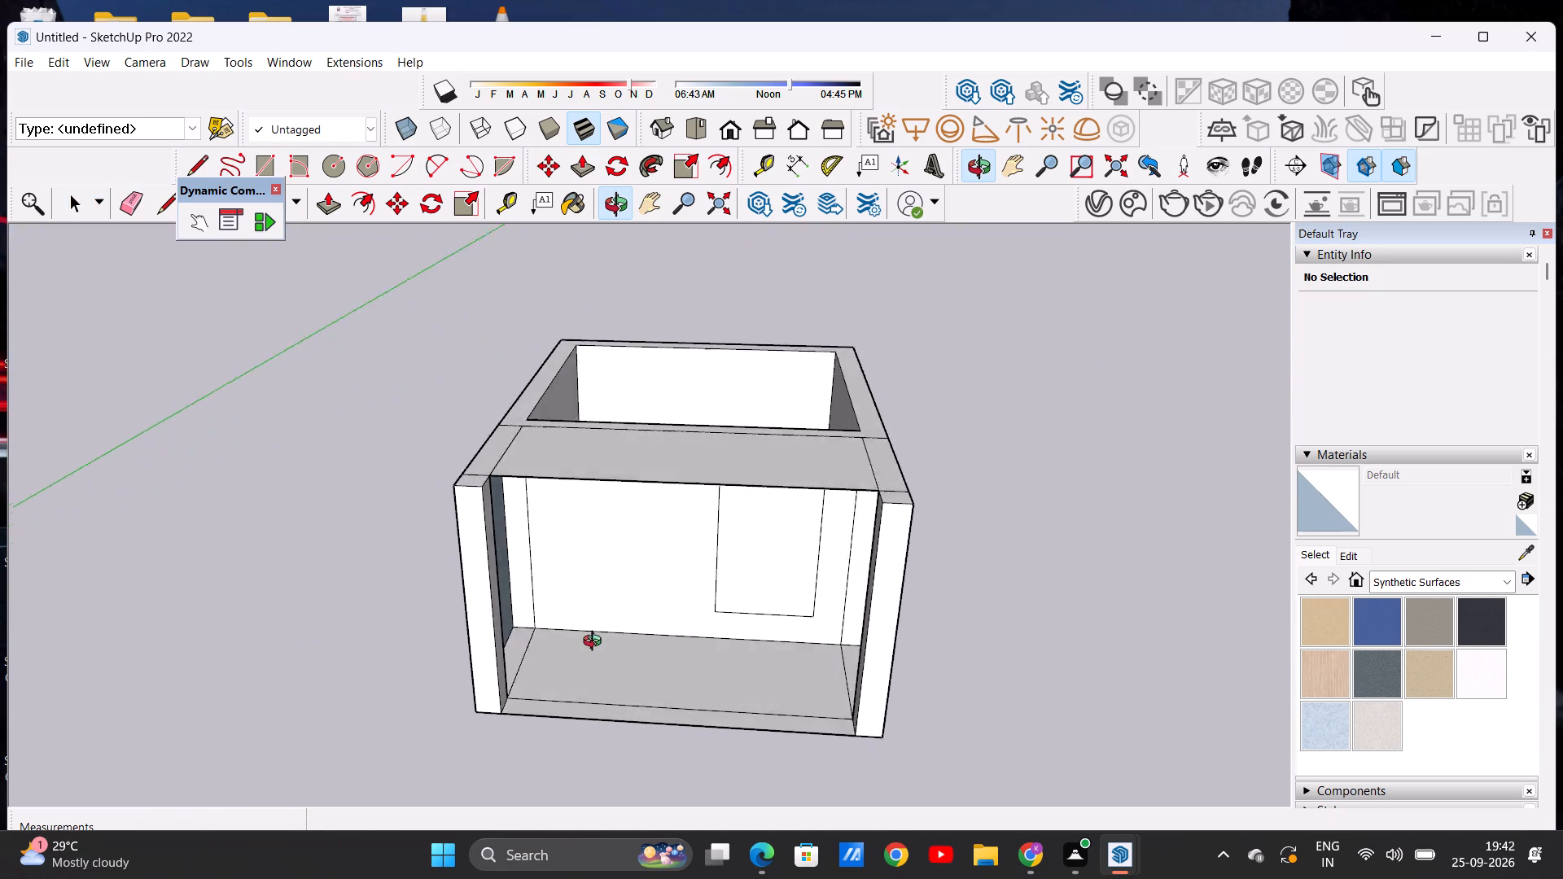
{"action": "middle_click_drag", "start_coordinate": [596, 643], "coordinate": [958, 504]}
{"action": "scroll", "coordinate": [622, 521], "scroll_direction": "up", "scroll_amount": 3}
{"action": "left_click", "coordinate": [617, 522]}
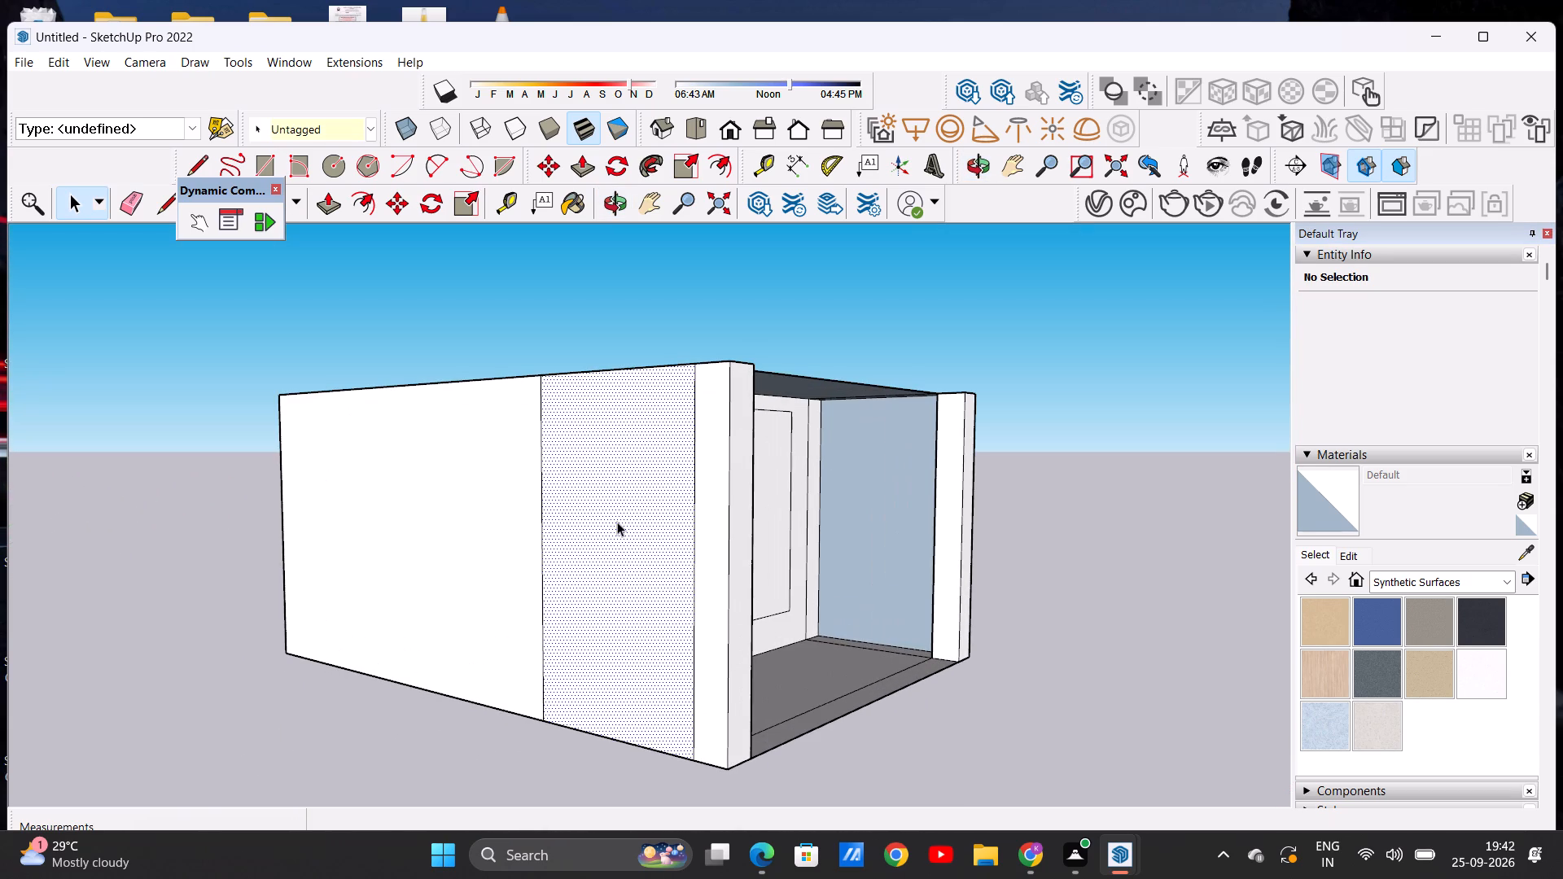
{"action": "key", "text": "Delete"}
{"action": "middle_click_drag", "start_coordinate": [608, 536], "coordinate": [386, 651]}
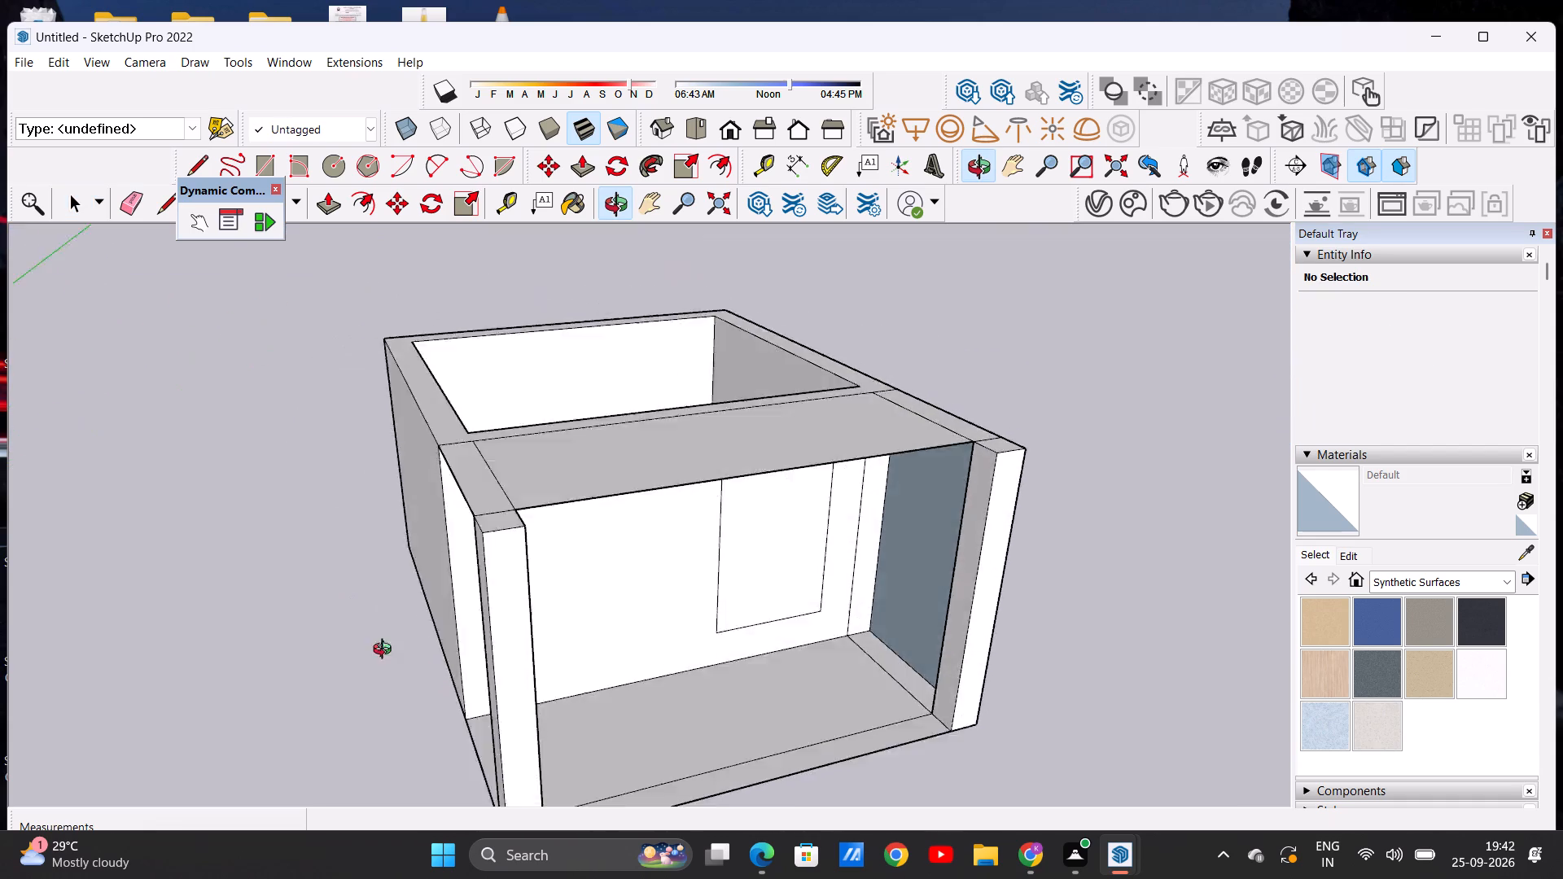
{"action": "middle_click_drag", "start_coordinate": [386, 651], "coordinate": [333, 613]}
{"action": "middle_click_drag", "start_coordinate": [844, 677], "coordinate": [533, 630]}
{"action": "left_click", "coordinate": [812, 604]}
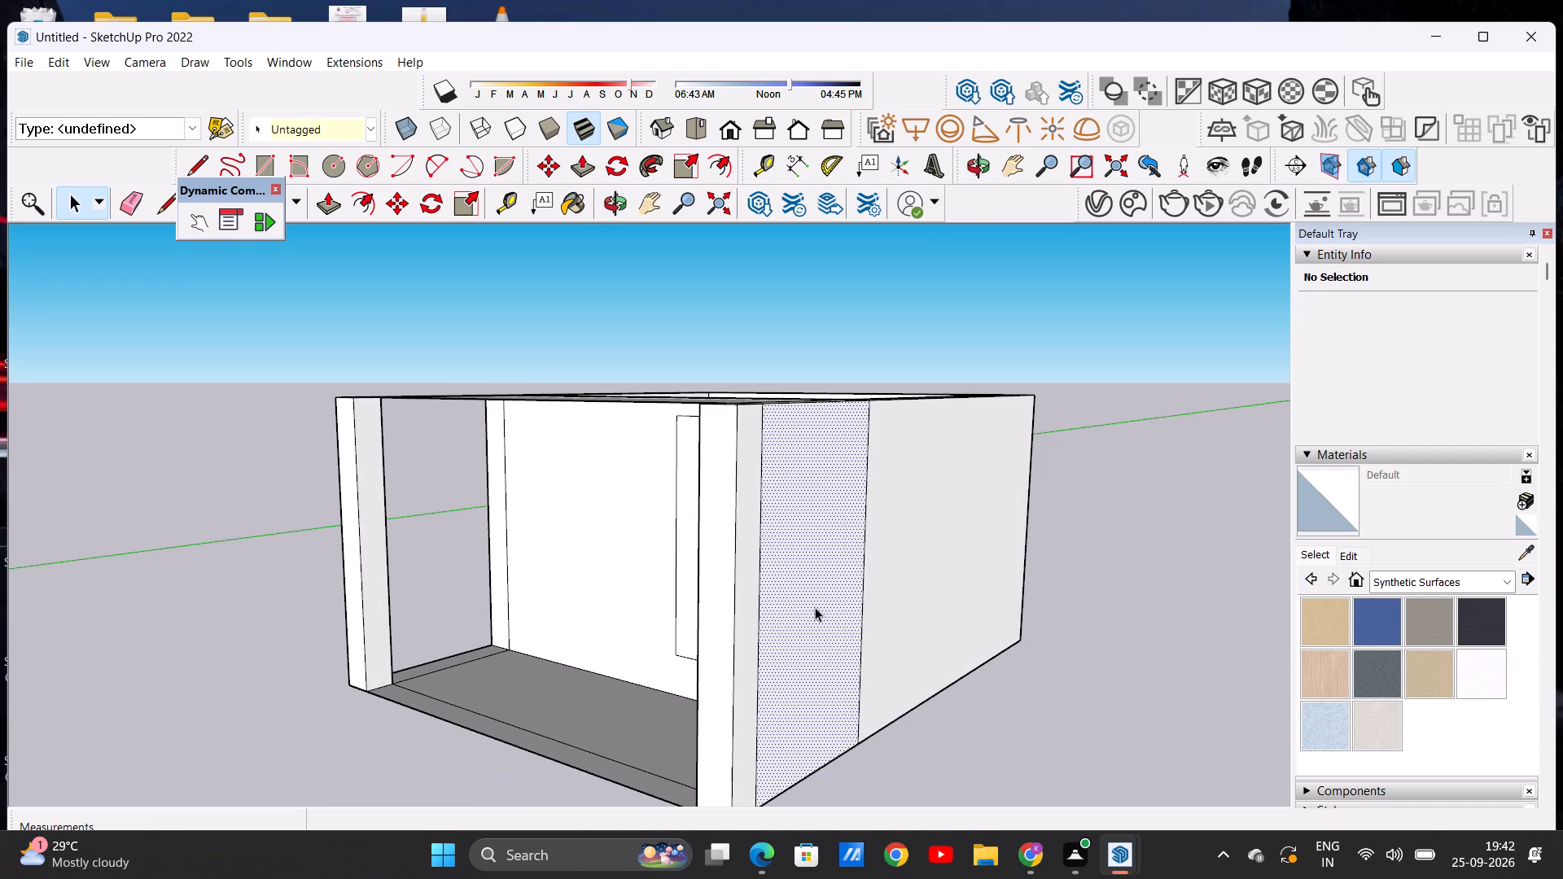
{"action": "key", "text": "Delete"}
Examine the porch's sides, underside and the door outline from several angles.
{"action": "middle_click_drag", "start_coordinate": [708, 566], "coordinate": [908, 654]}
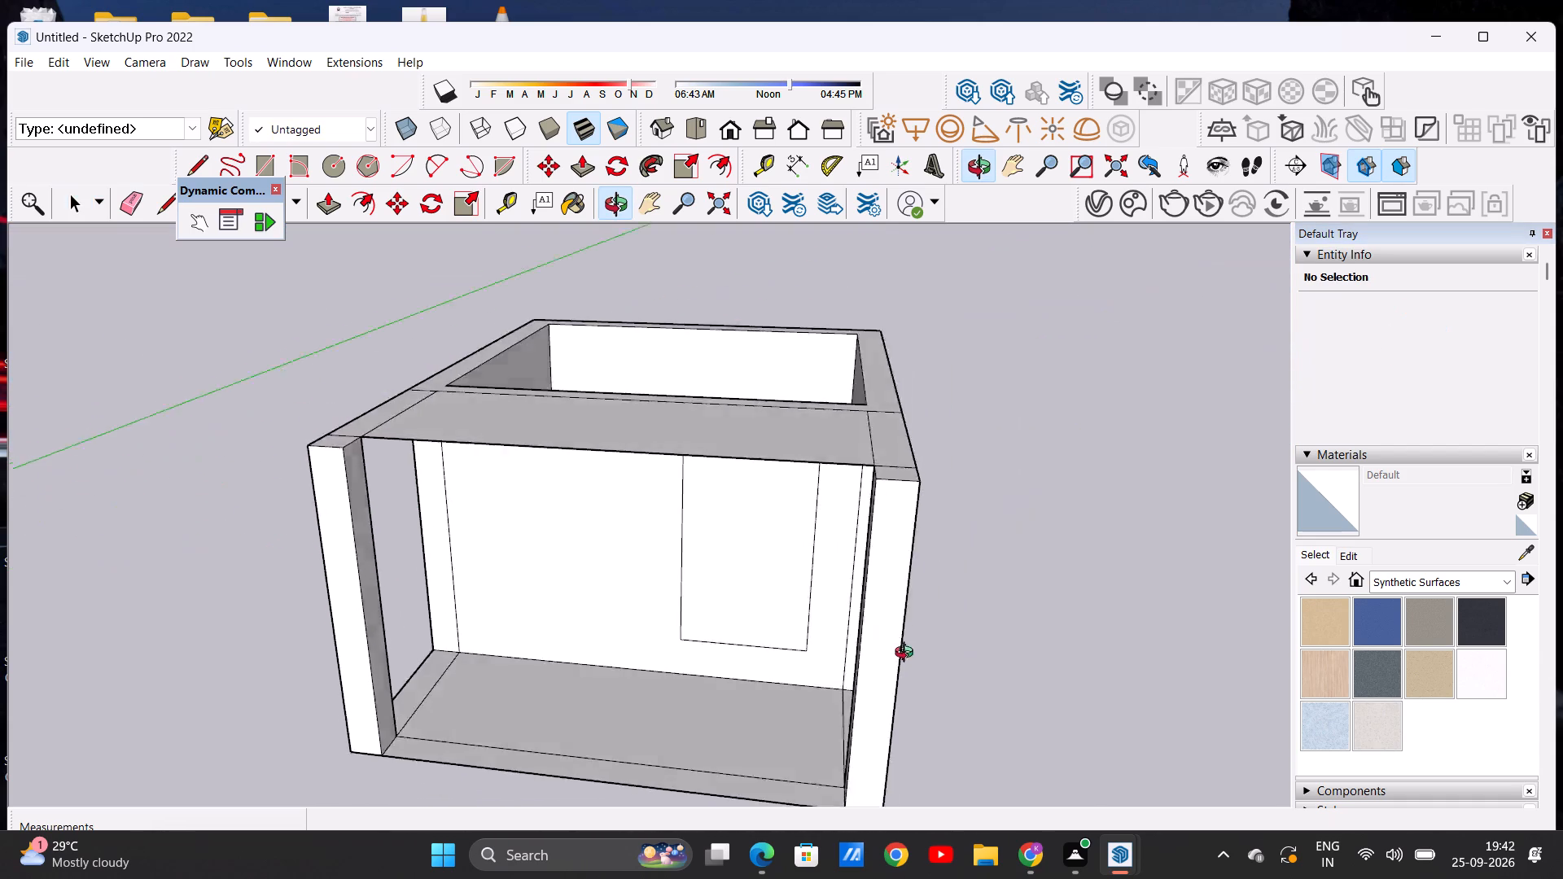
{"action": "middle_click_drag", "start_coordinate": [908, 654], "coordinate": [948, 671]}
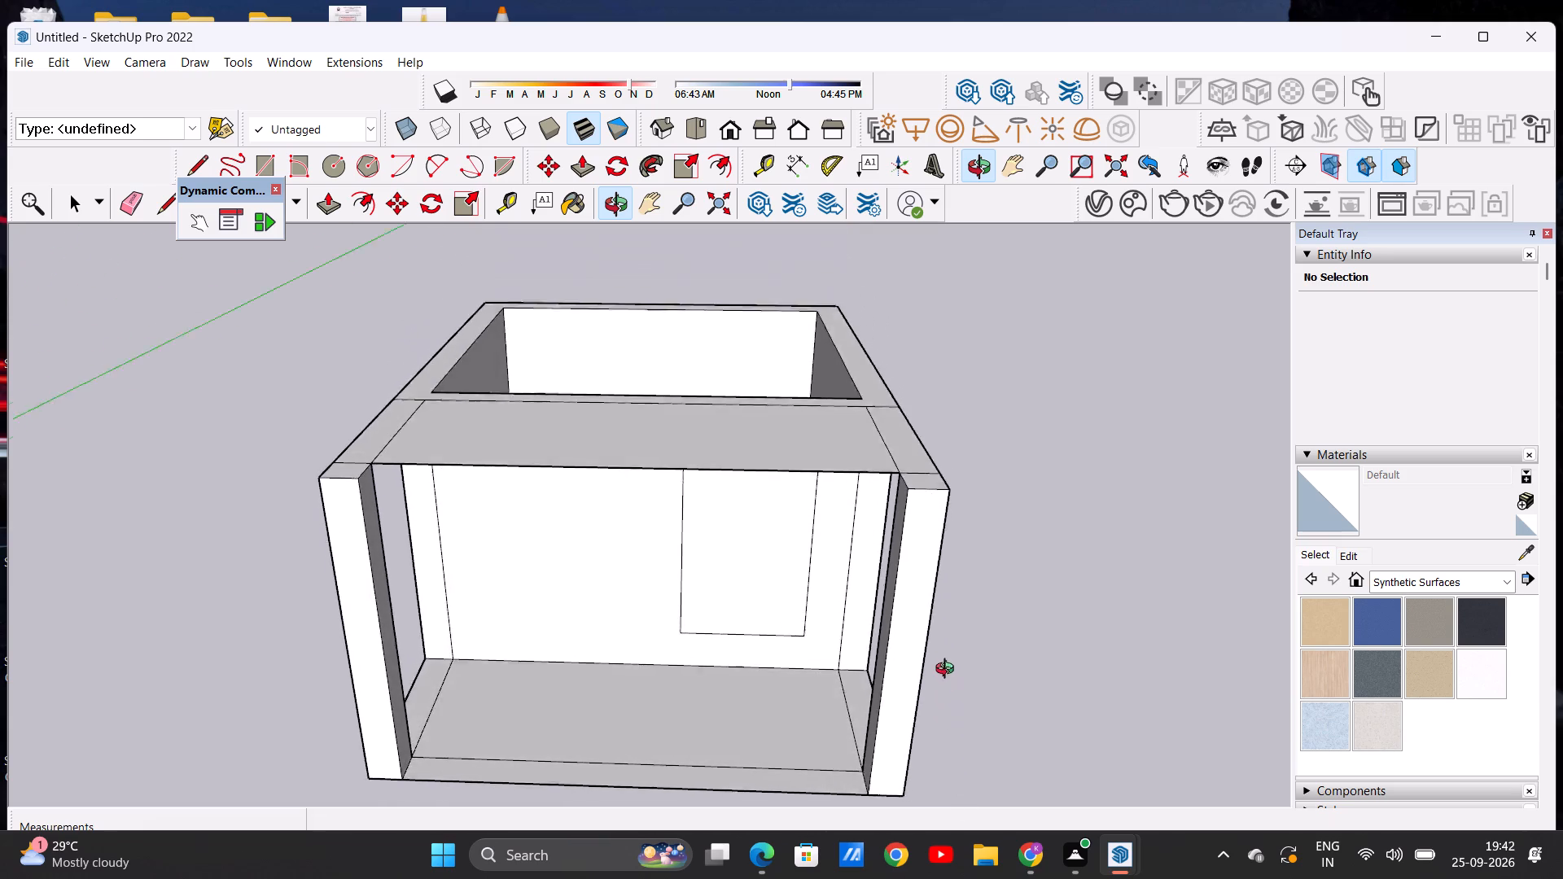
{"action": "middle_click_drag", "start_coordinate": [948, 671], "coordinate": [954, 494]}
{"action": "middle_click_drag", "start_coordinate": [898, 637], "coordinate": [848, 444]}
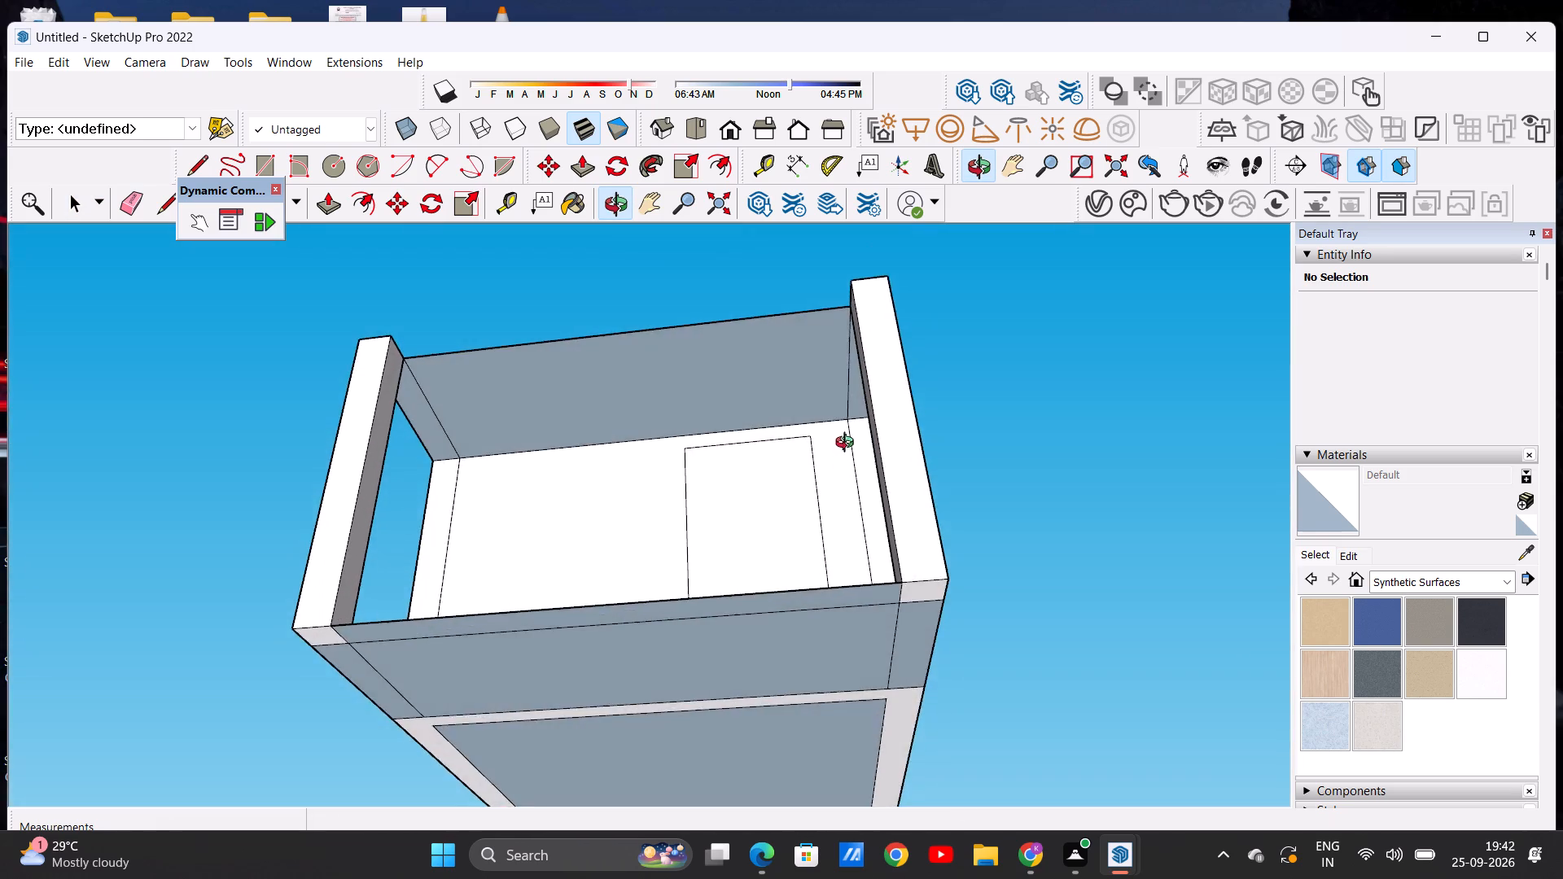
{"action": "middle_click_drag", "start_coordinate": [848, 444], "coordinate": [882, 714]}
{"action": "scroll", "coordinate": [803, 536], "scroll_direction": "up", "scroll_amount": 2}
{"action": "middle_click_drag", "start_coordinate": [776, 553], "coordinate": [753, 622]}
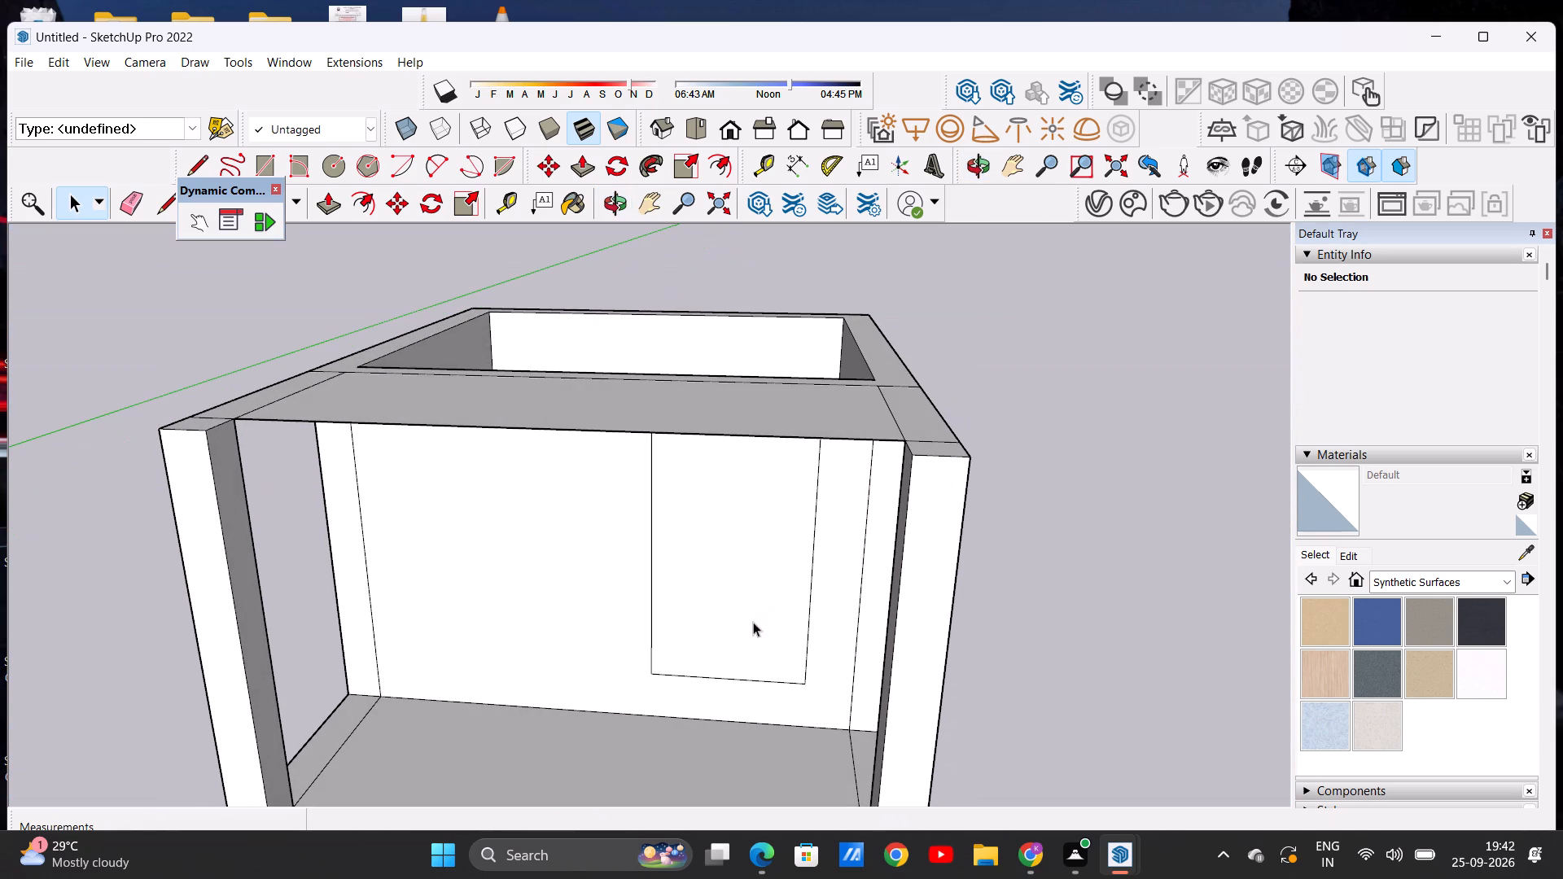
{"action": "scroll", "coordinate": [786, 520], "scroll_direction": "up", "scroll_amount": 2}
{"action": "scroll", "coordinate": [785, 528], "scroll_direction": "down", "scroll_amount": 4}
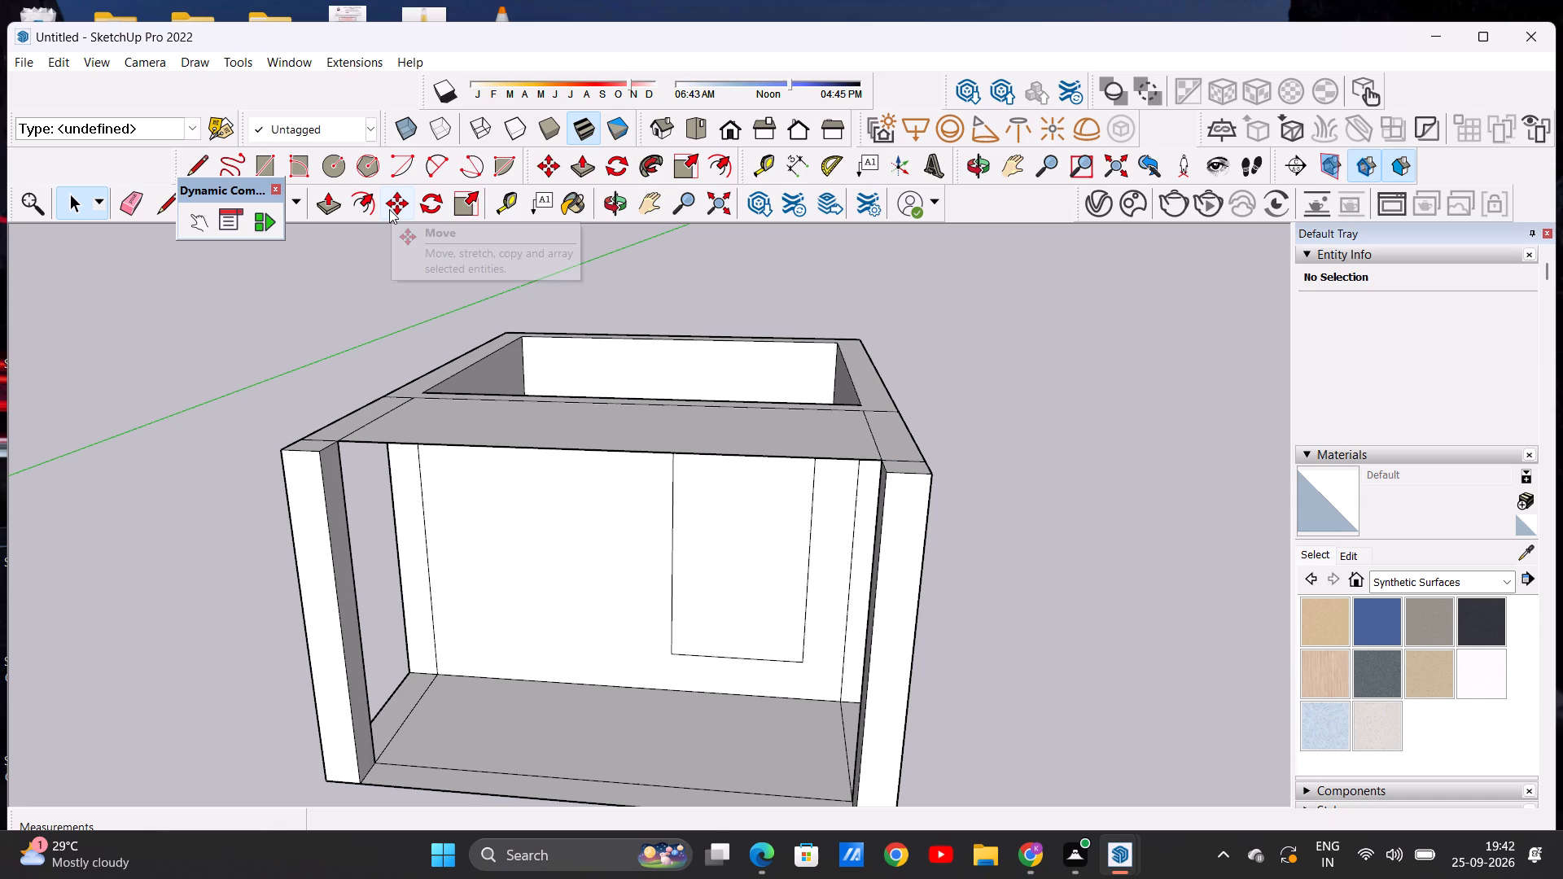
Push/Pull the door rectangle back through the full thickness of the room's front wall to cut an opening.
{"action": "left_click", "coordinate": [322, 202]}
{"action": "middle_click_drag", "start_coordinate": [703, 565], "coordinate": [620, 596]}
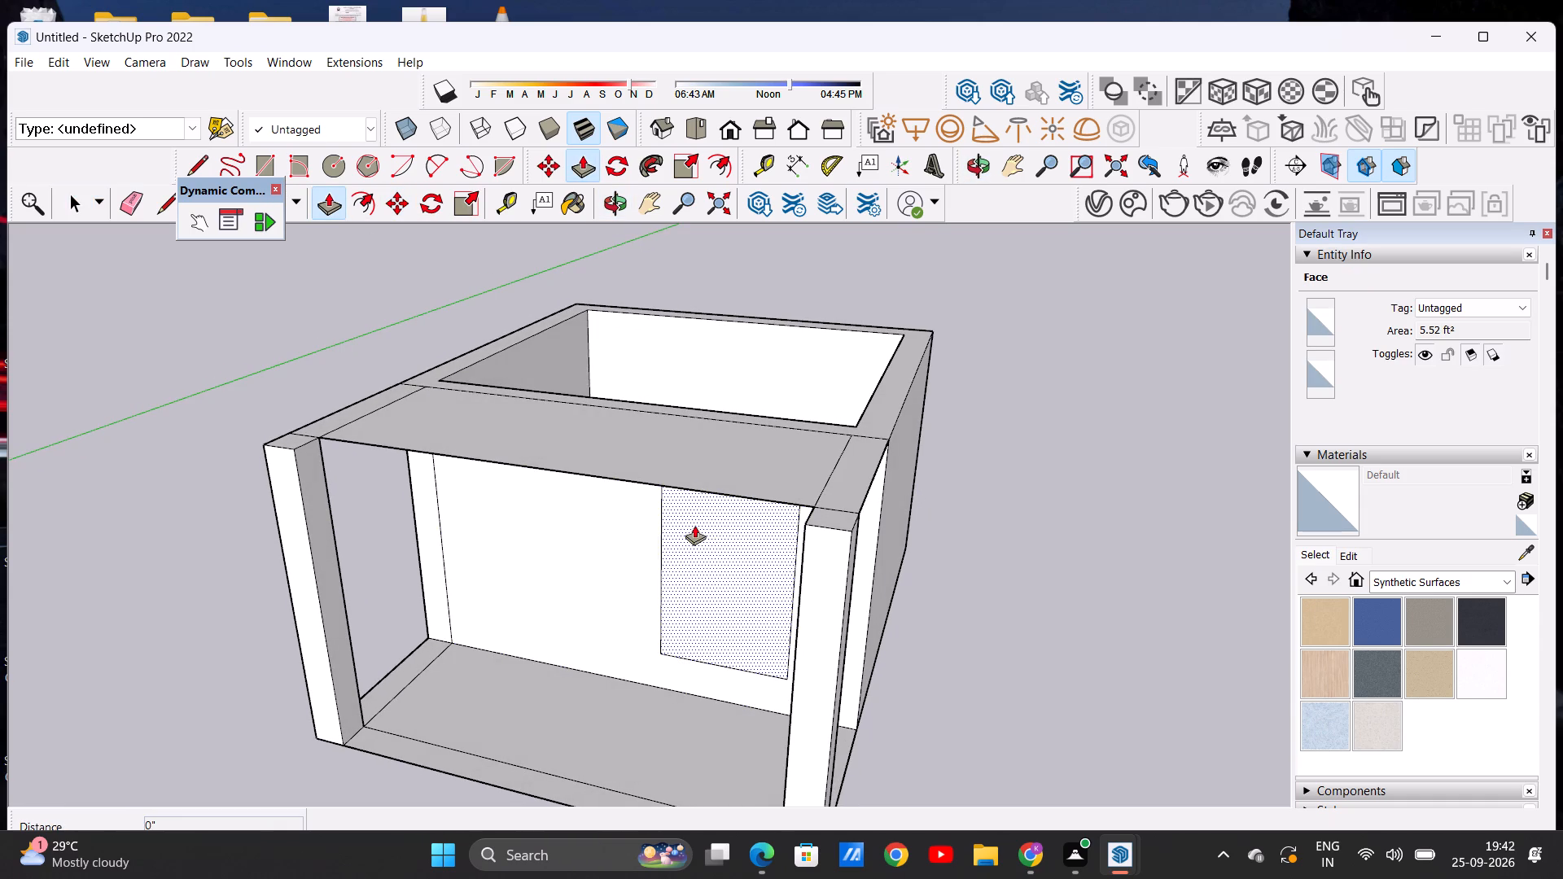
{"action": "left_click", "coordinate": [699, 521]}
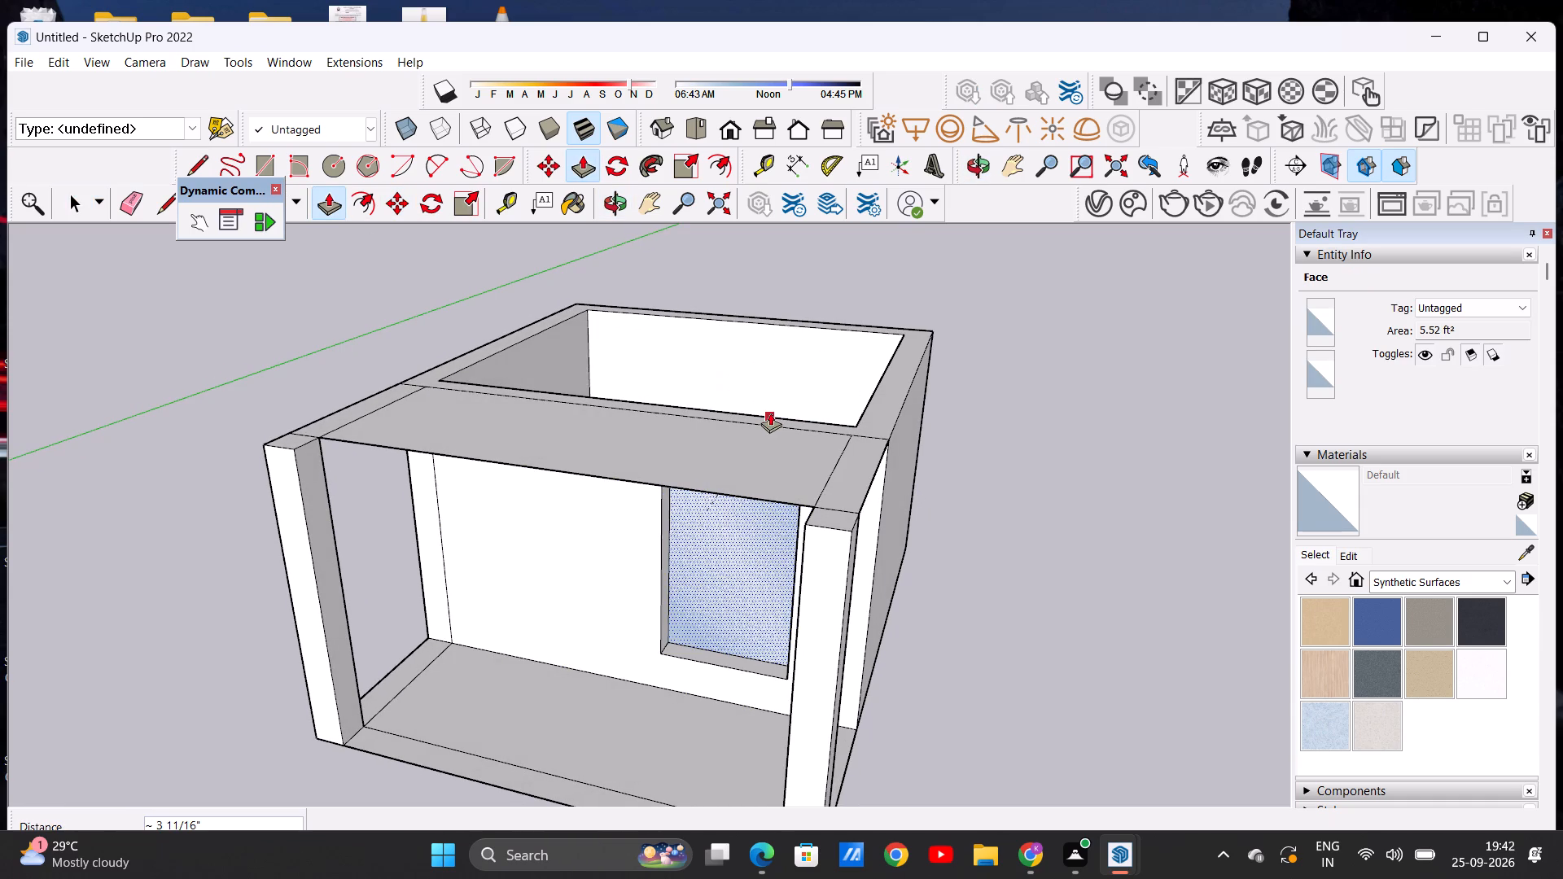
{"action": "left_click", "coordinate": [770, 413]}
{"action": "key", "text": "space"}
Draw a window rectangle about 2' high and 1' 11" wide on the room's front wall, left of the door opening.
{"action": "middle_click_drag", "start_coordinate": [595, 671], "coordinate": [643, 645]}
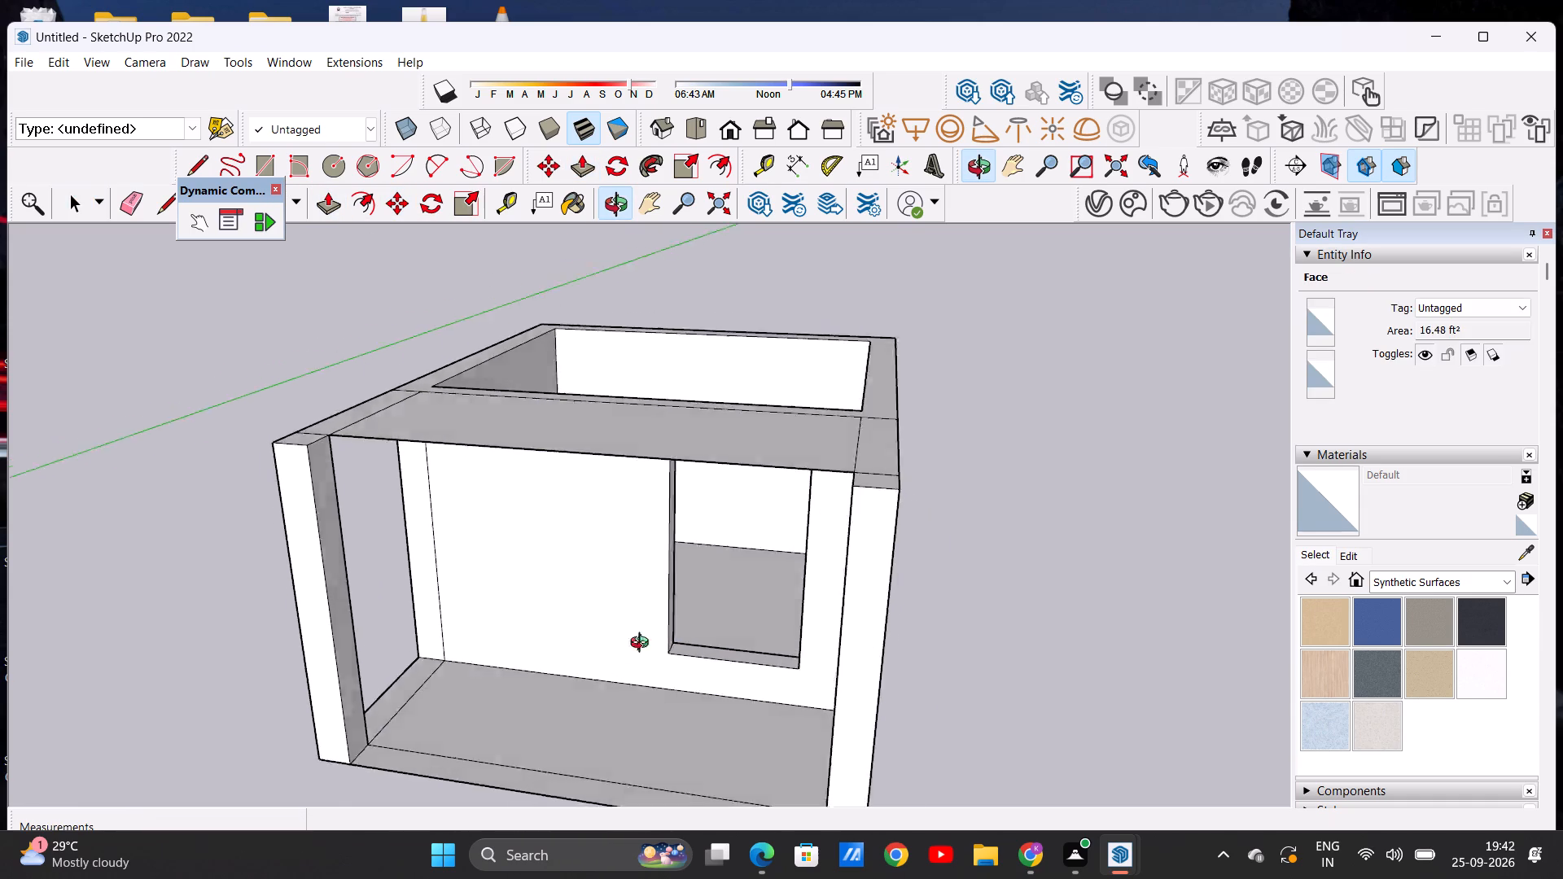
{"action": "middle_click_drag", "start_coordinate": [643, 645], "coordinate": [718, 593]}
{"action": "middle_click", "coordinate": [718, 593]}
{"action": "middle_click_drag", "start_coordinate": [717, 592], "coordinate": [710, 564]}
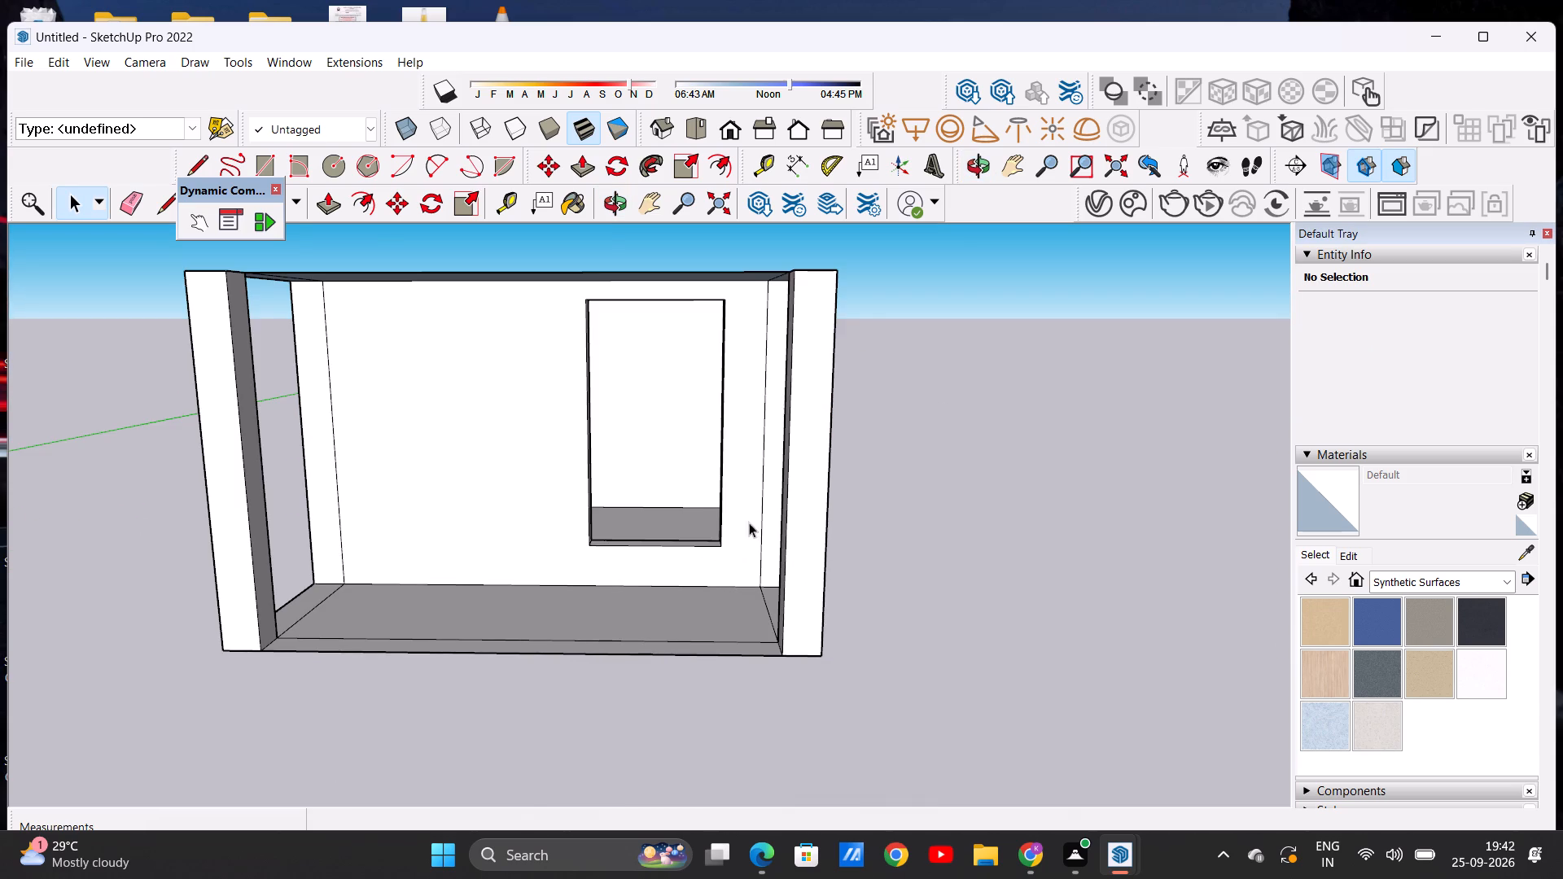
{"action": "scroll", "coordinate": [821, 522], "scroll_direction": "down", "scroll_amount": 5}
{"action": "scroll", "coordinate": [535, 404], "scroll_direction": "up", "scroll_amount": 5}
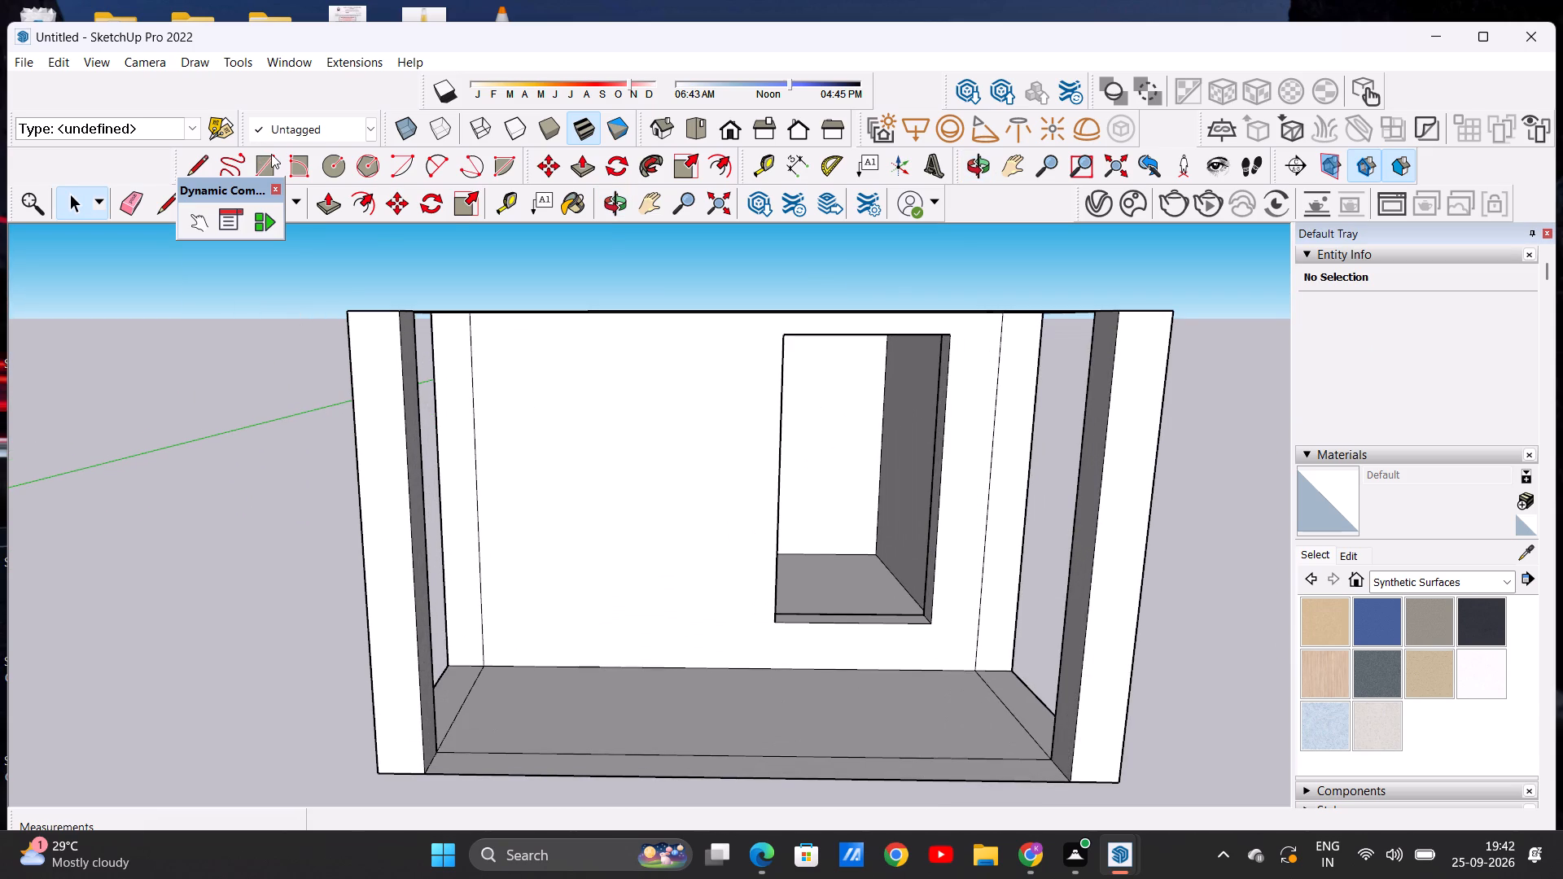
{"action": "left_click", "coordinate": [271, 154]}
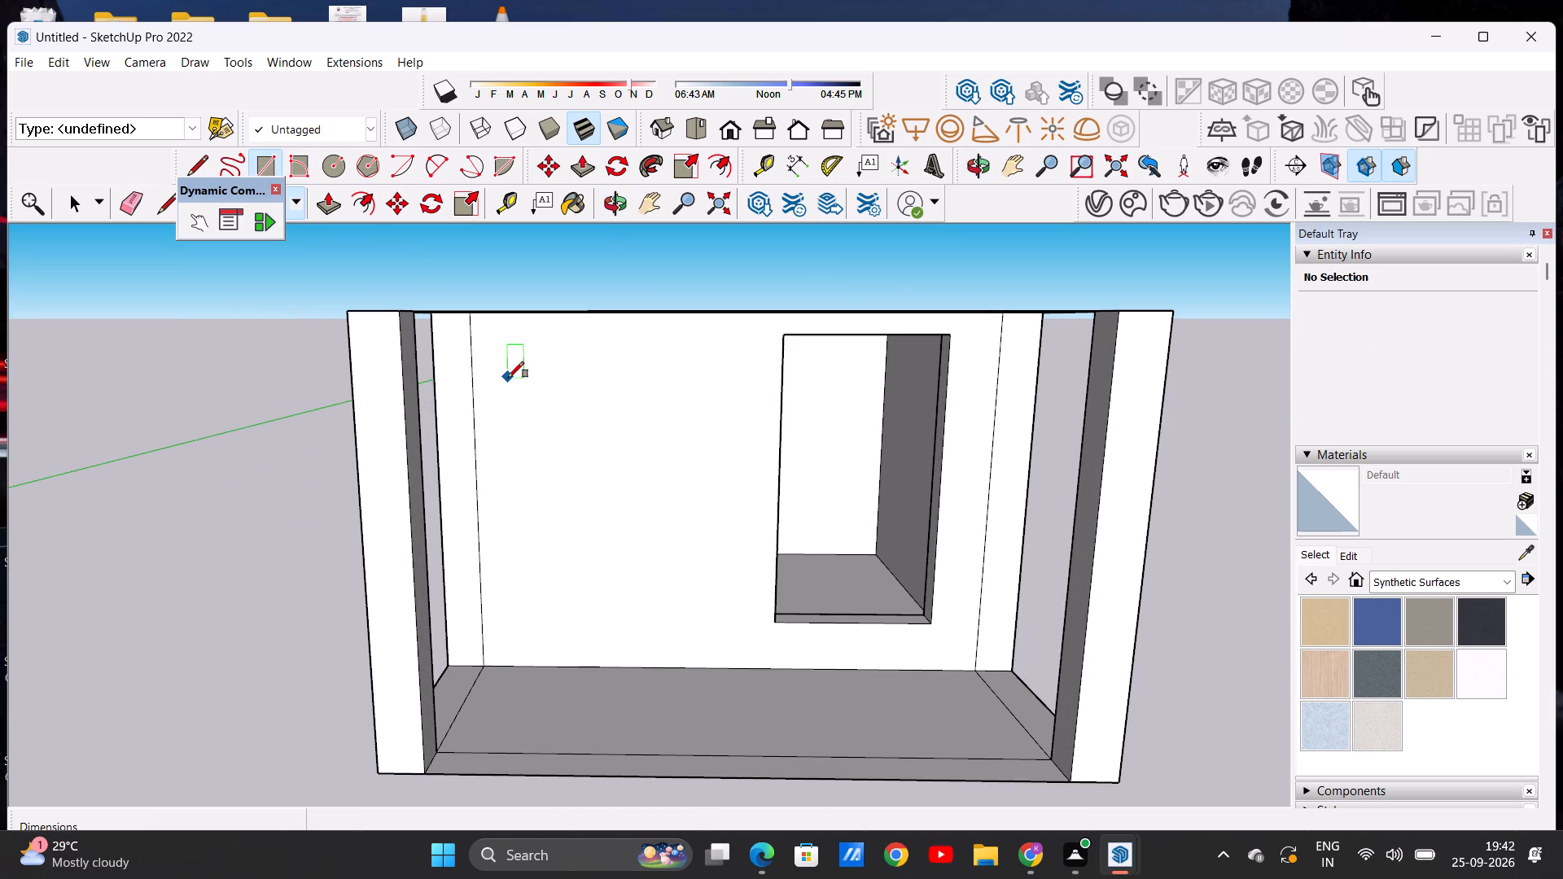
{"action": "scroll", "coordinate": [566, 370], "scroll_direction": "up", "scroll_amount": 2}
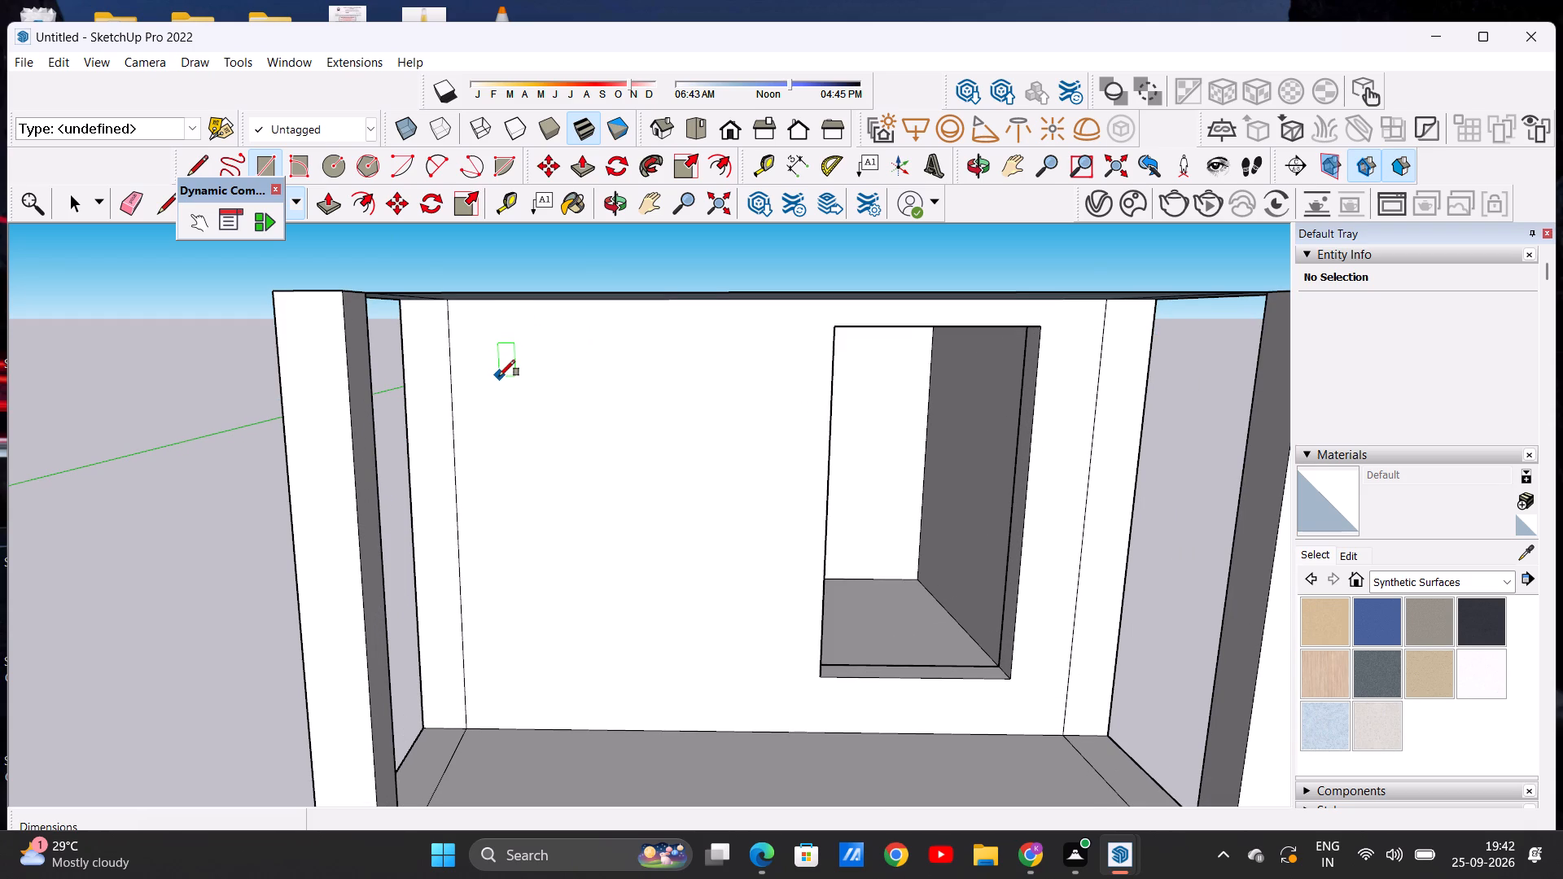
{"action": "left_click", "coordinate": [499, 376]}
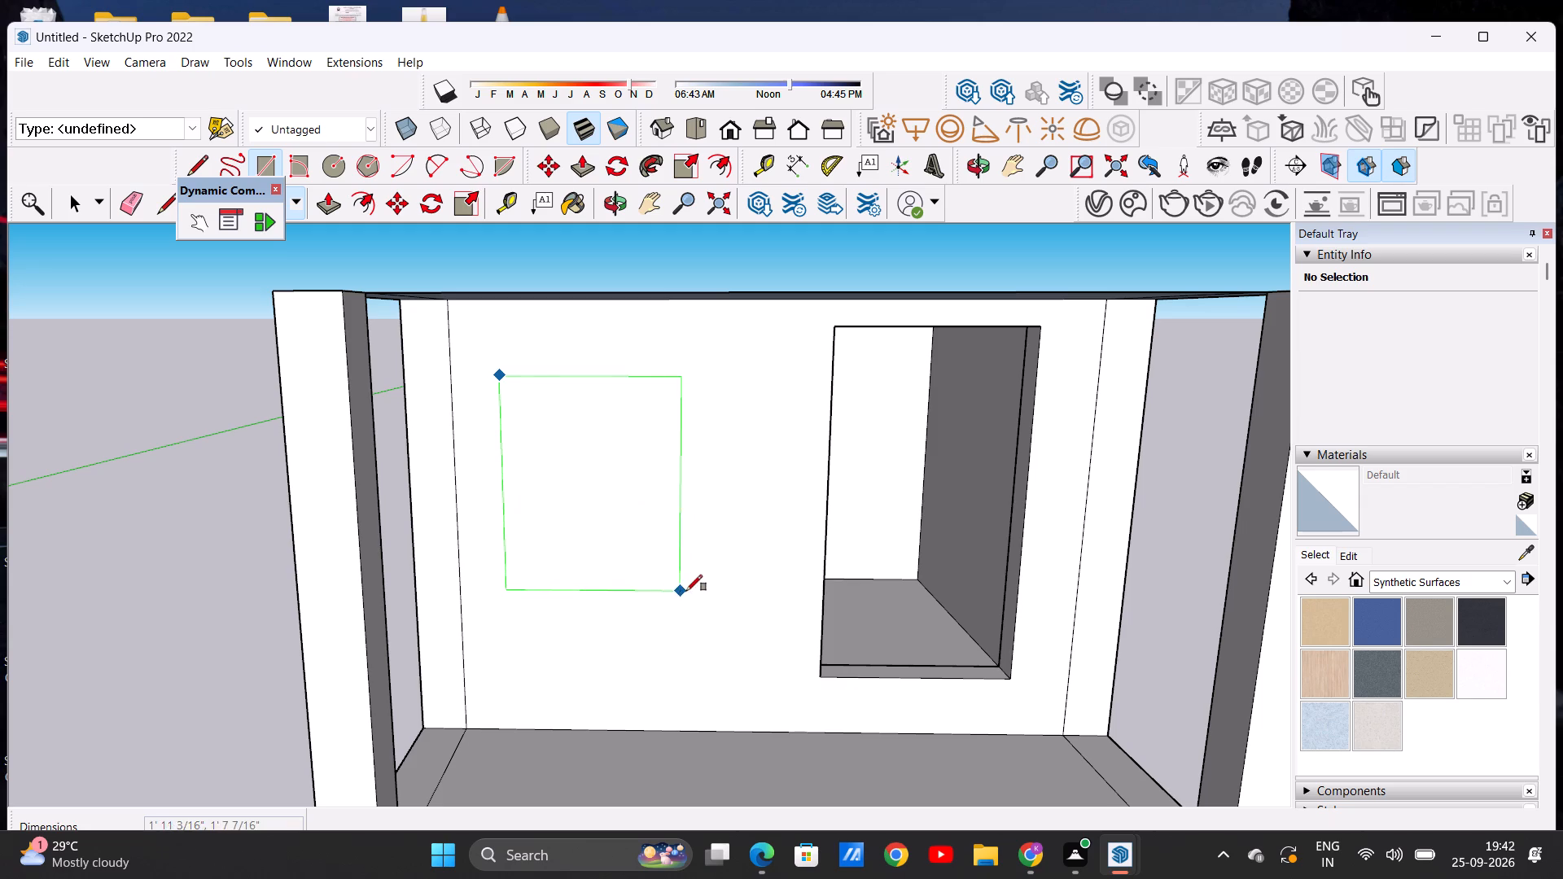
{"action": "left_click", "coordinate": [714, 599]}
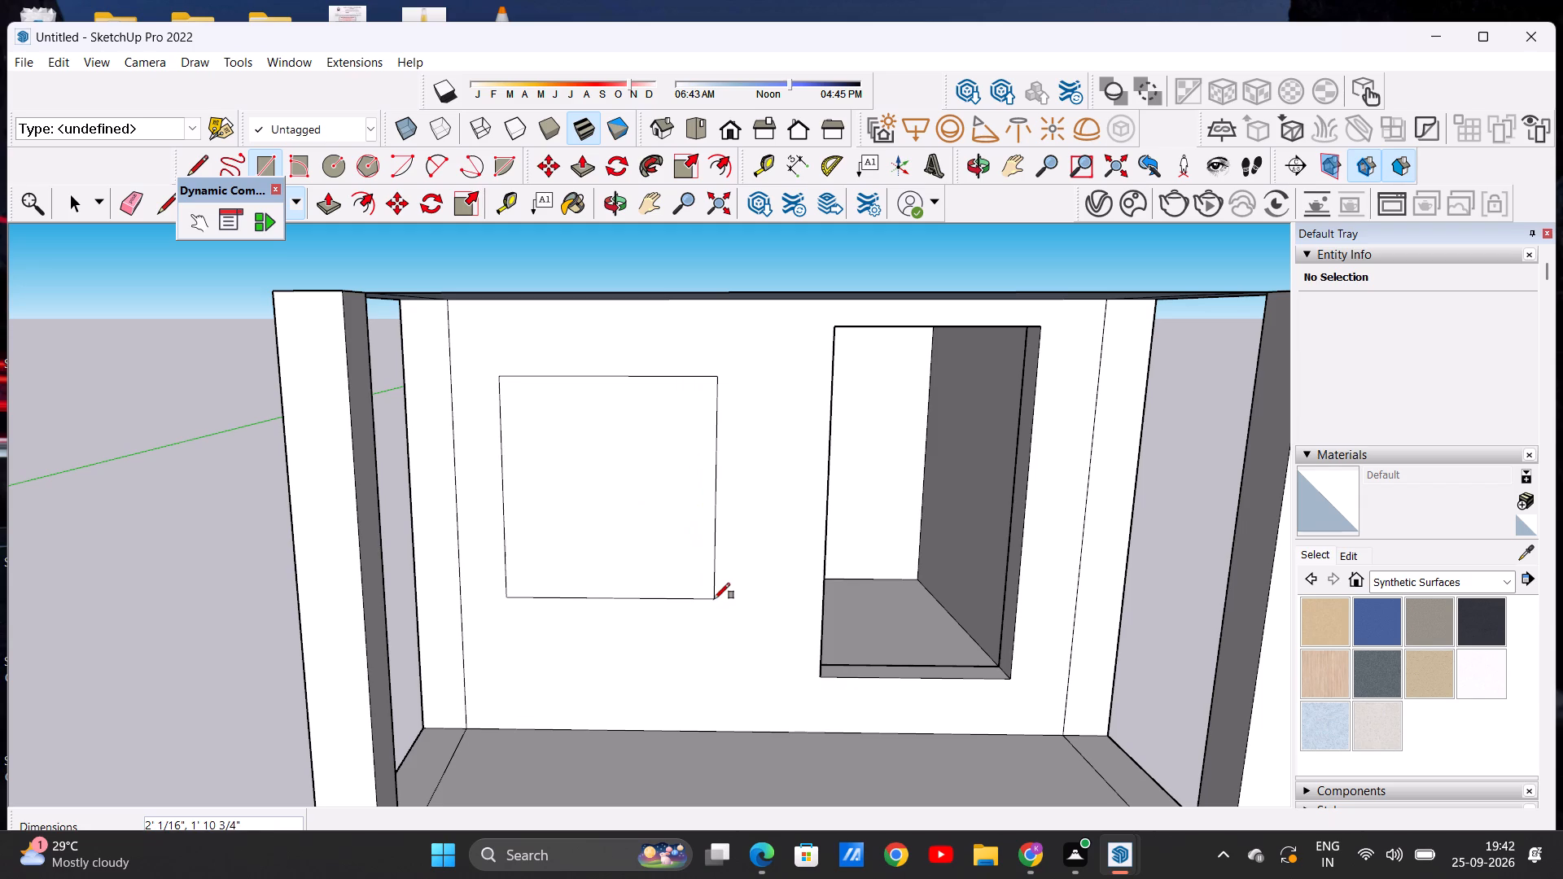
{"action": "key", "text": "space"}
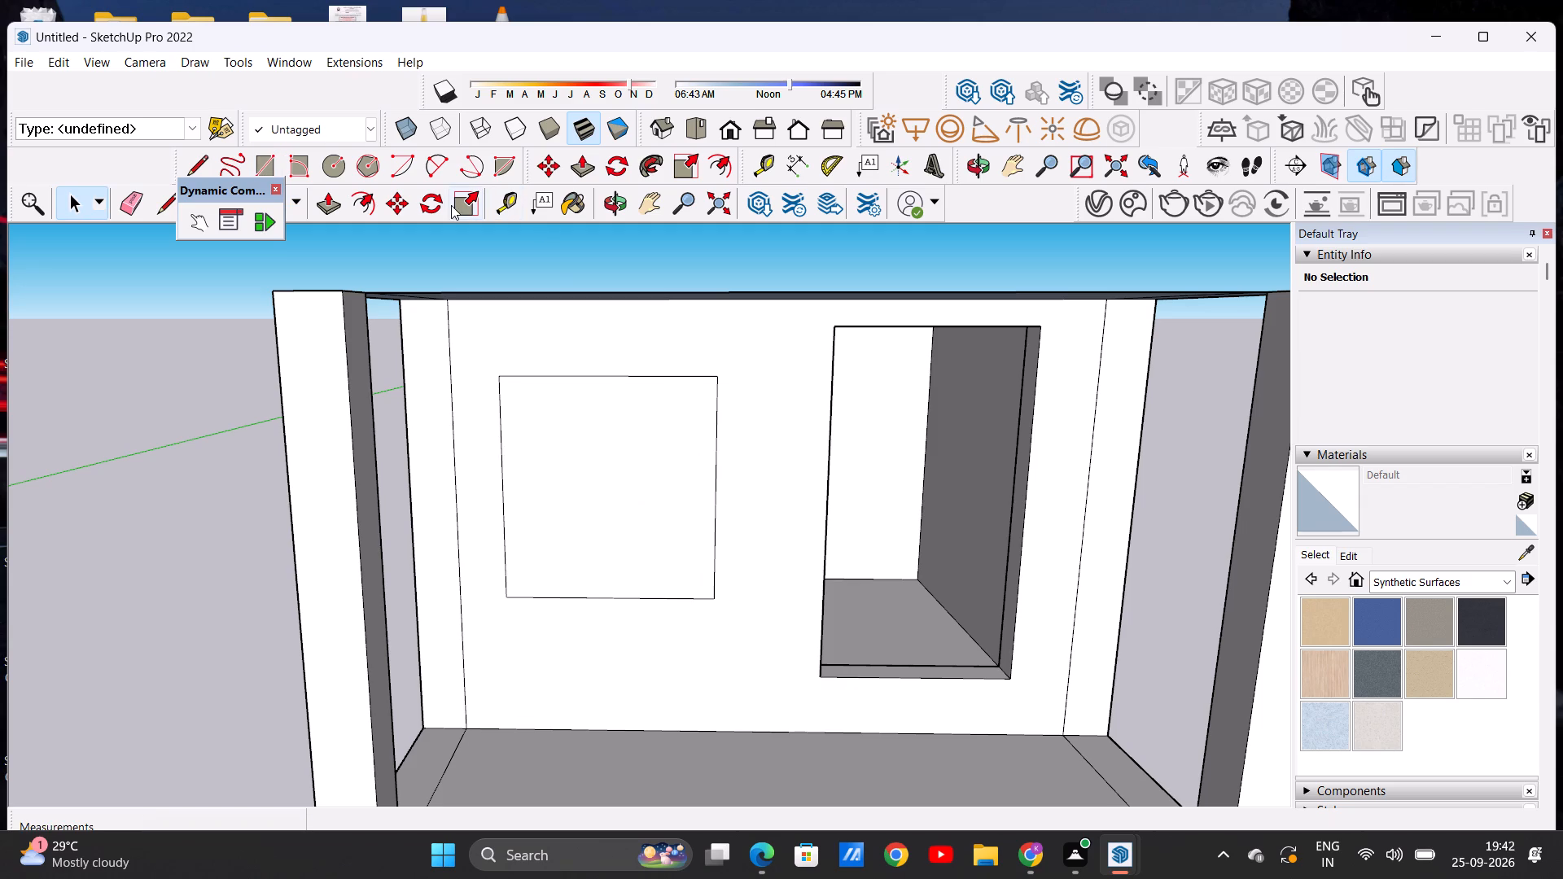
Offset the window rectangle's edges slightly inward to outline a narrow frame.
{"action": "left_click", "coordinate": [358, 205]}
{"action": "left_click", "coordinate": [628, 417]}
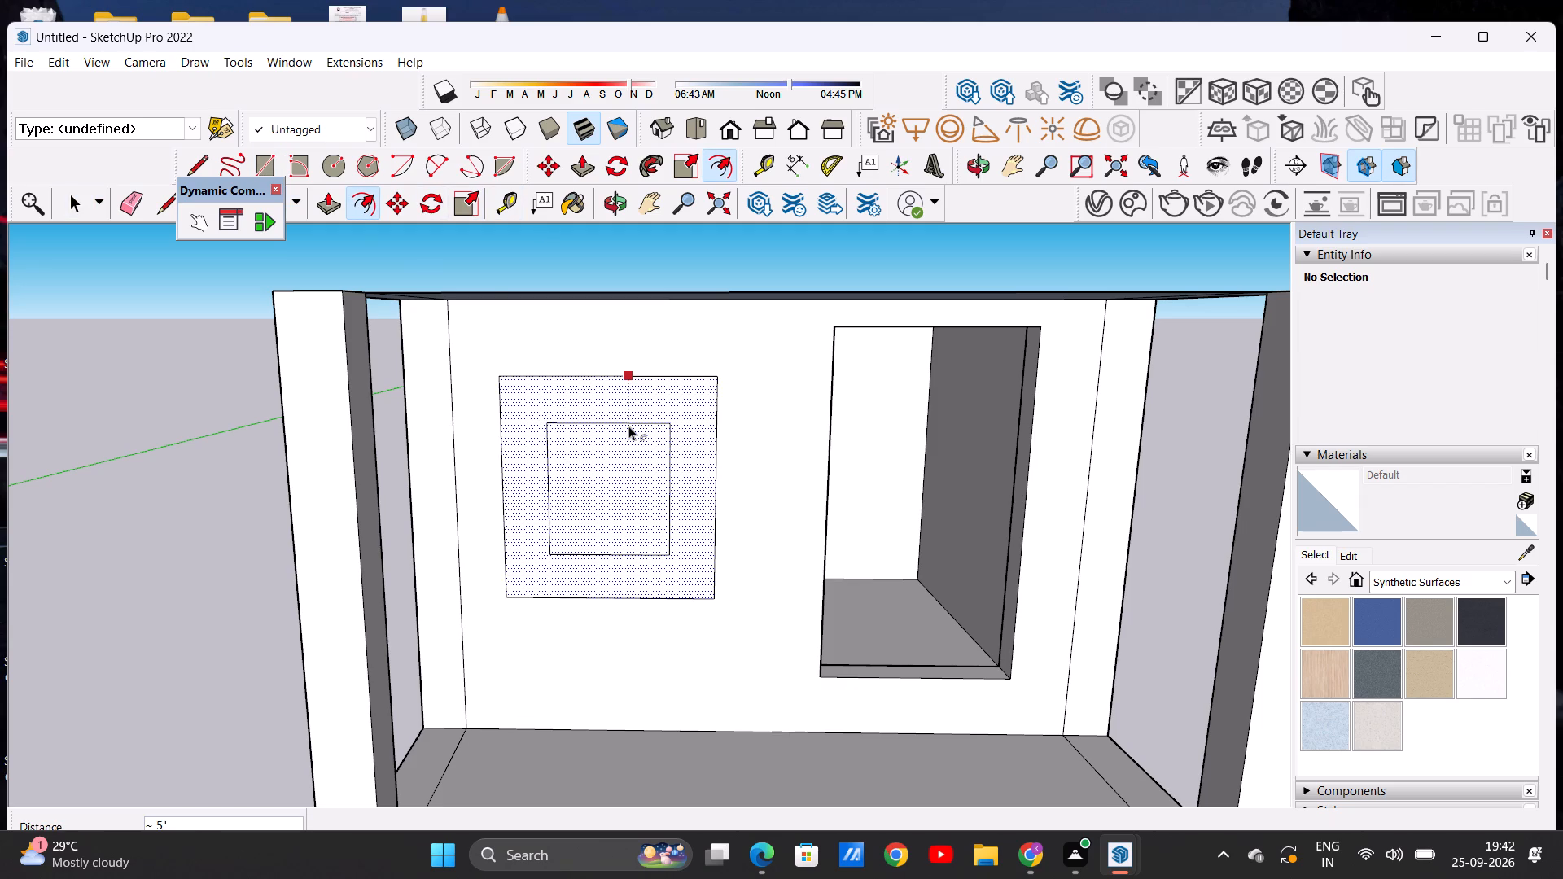
{"action": "left_click", "coordinate": [624, 393]}
{"action": "key", "text": "space"}
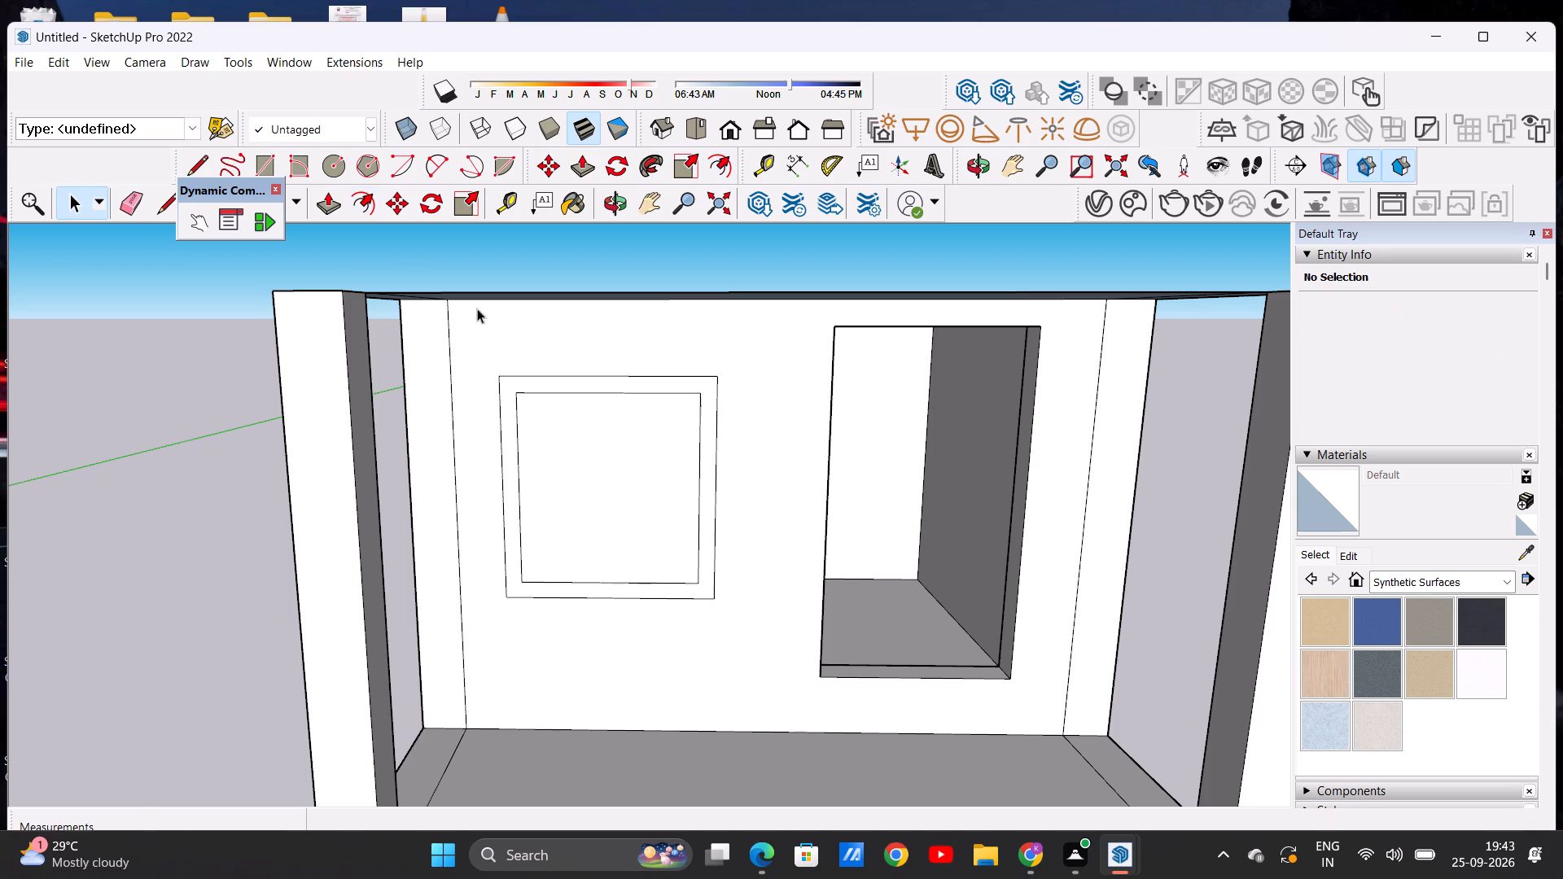
Draw two closely spaced vertical lines, about 1' 8 9/16" long, down the middle of the window's inner rectangle to outline a mullion.
{"action": "left_click", "coordinate": [201, 167]}
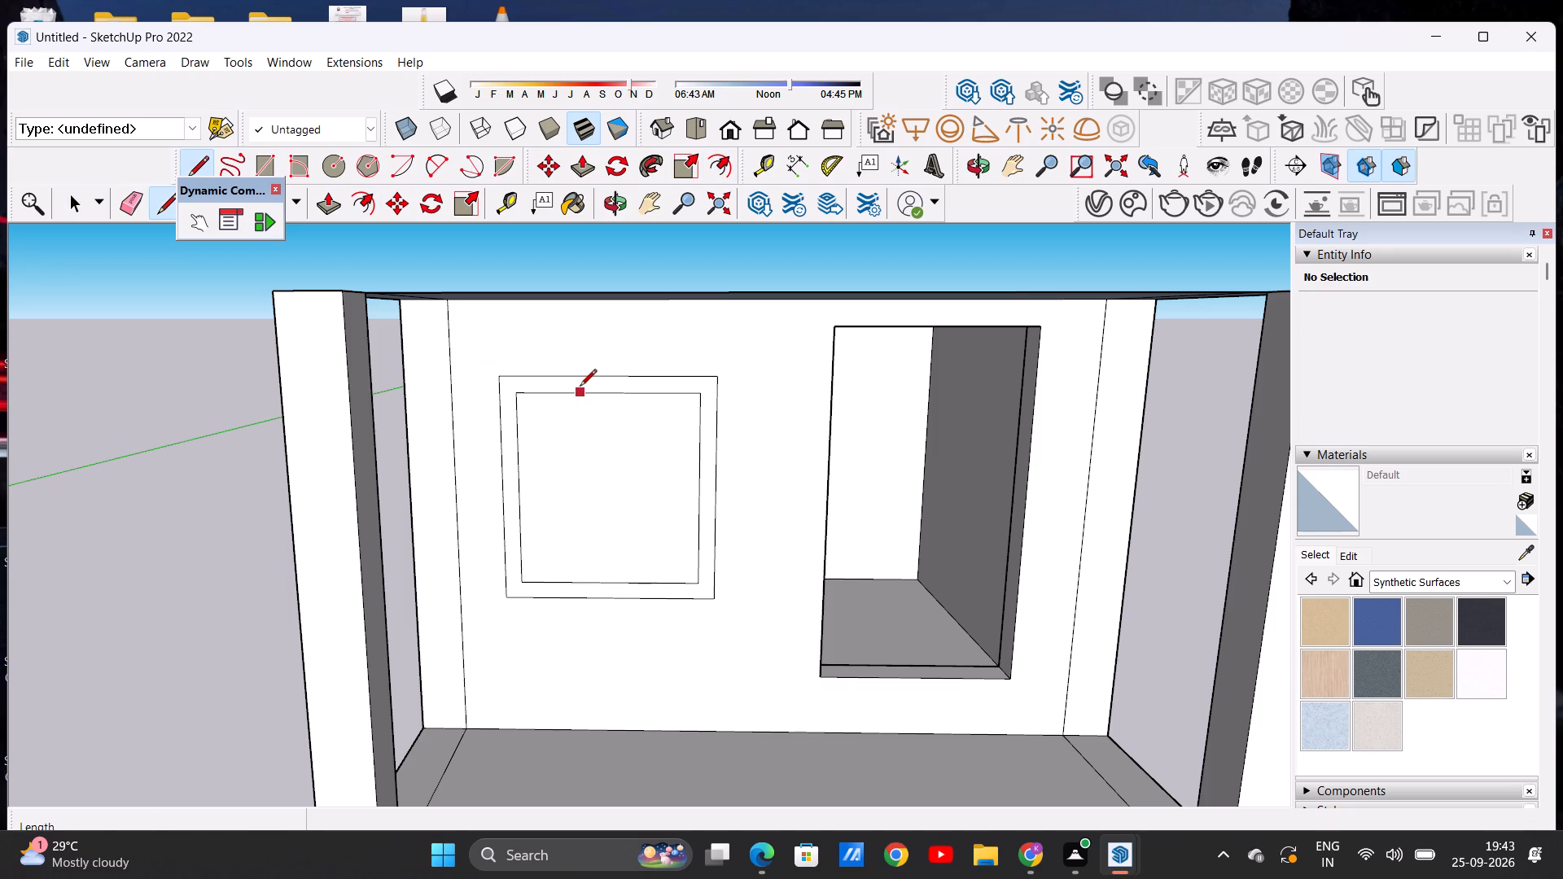
{"action": "left_click", "coordinate": [602, 395]}
{"action": "left_click", "coordinate": [611, 579]}
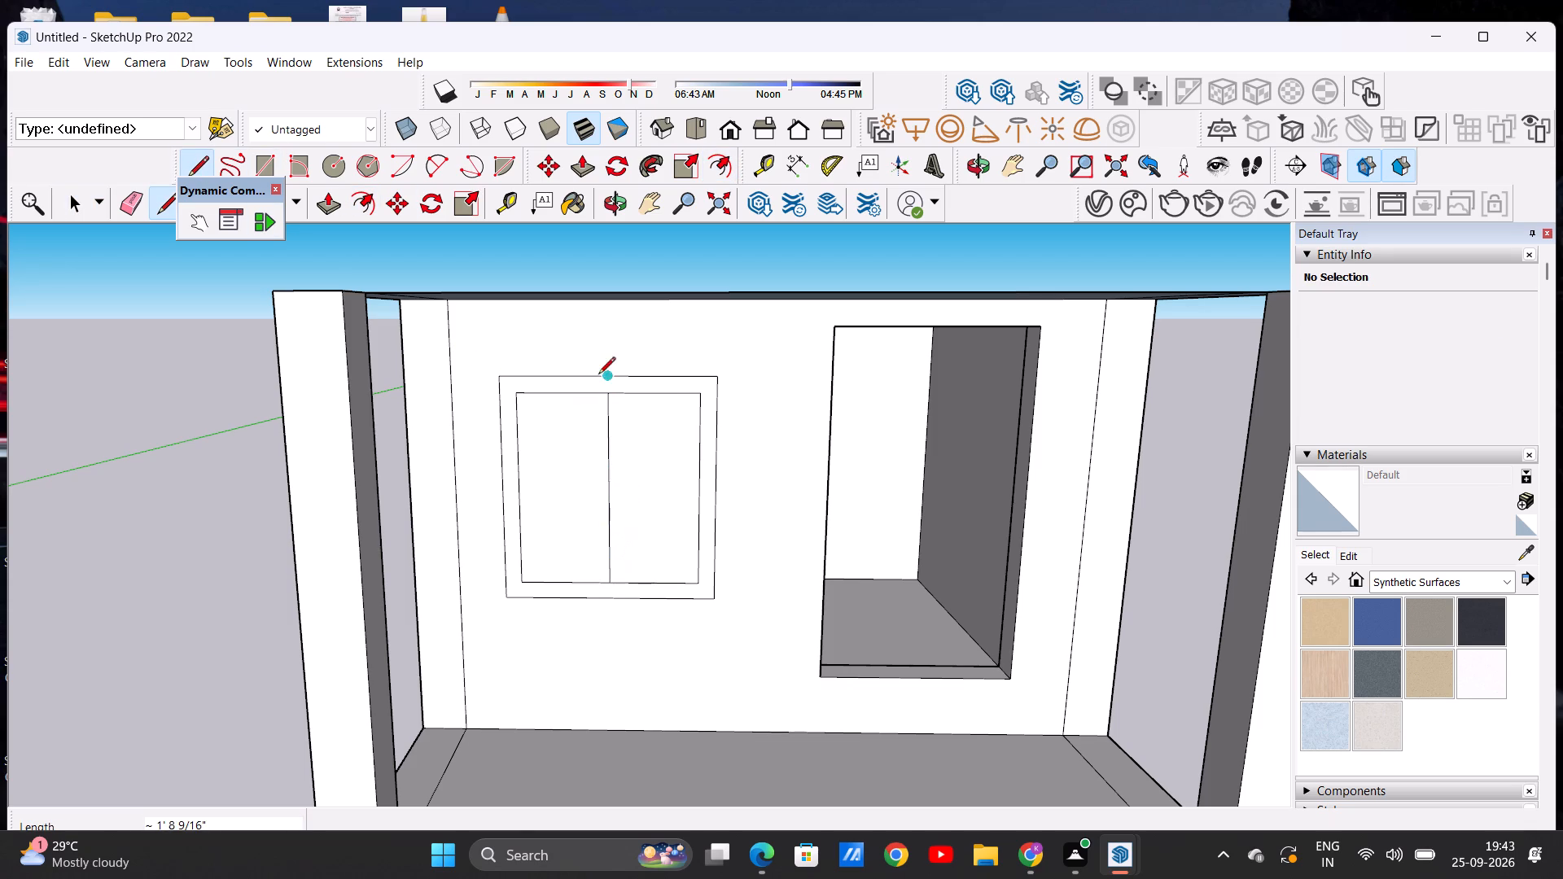
{"action": "scroll", "coordinate": [602, 393], "scroll_direction": "up", "scroll_amount": 6}
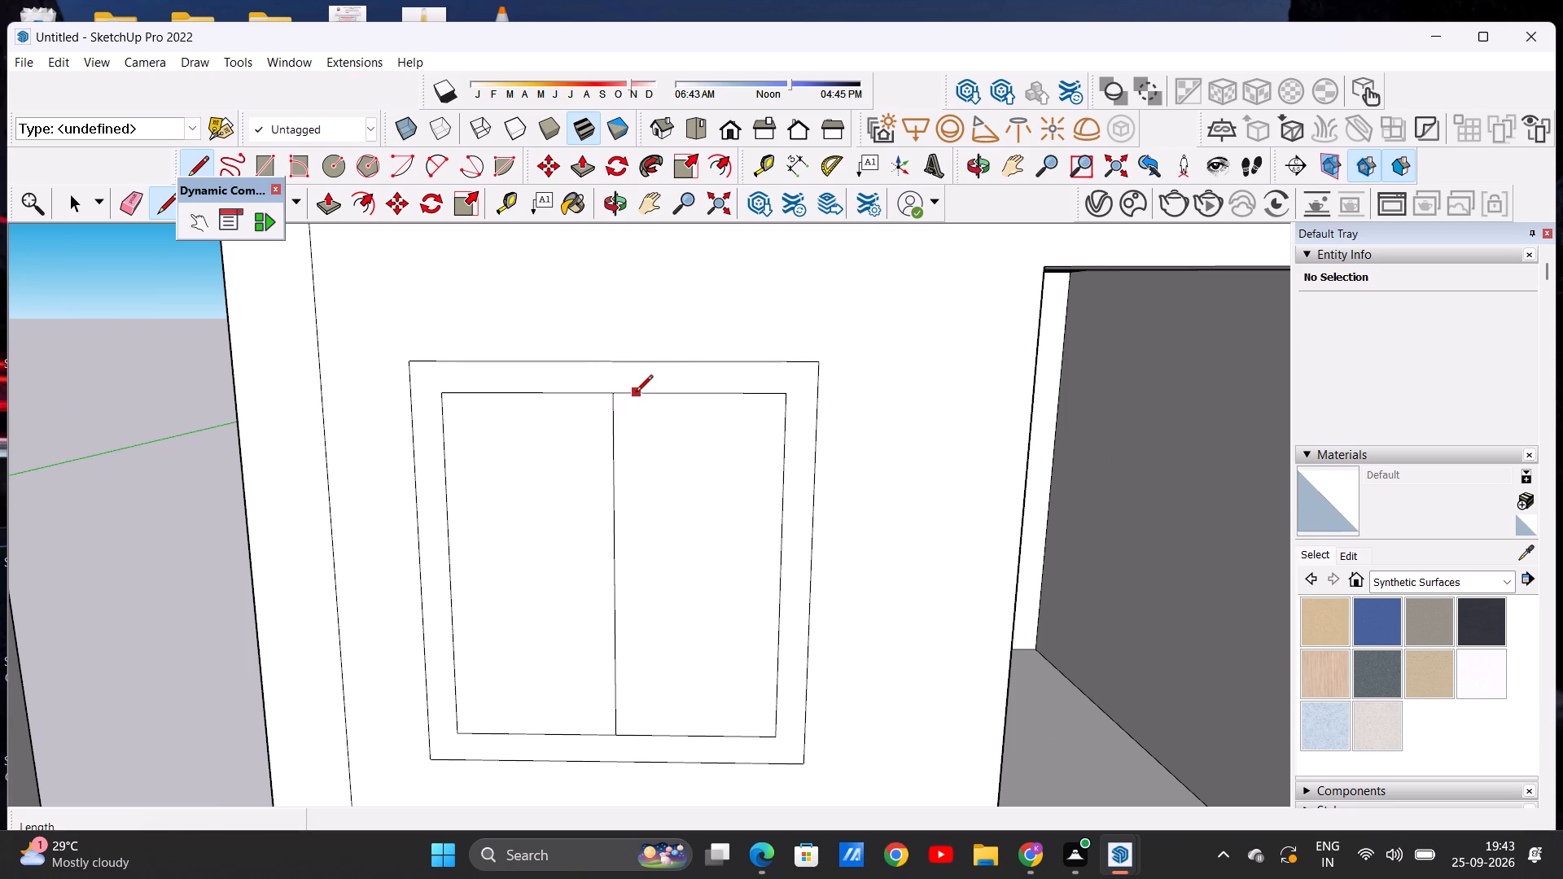
{"action": "left_click", "coordinate": [636, 393]}
{"action": "left_click", "coordinate": [644, 741]}
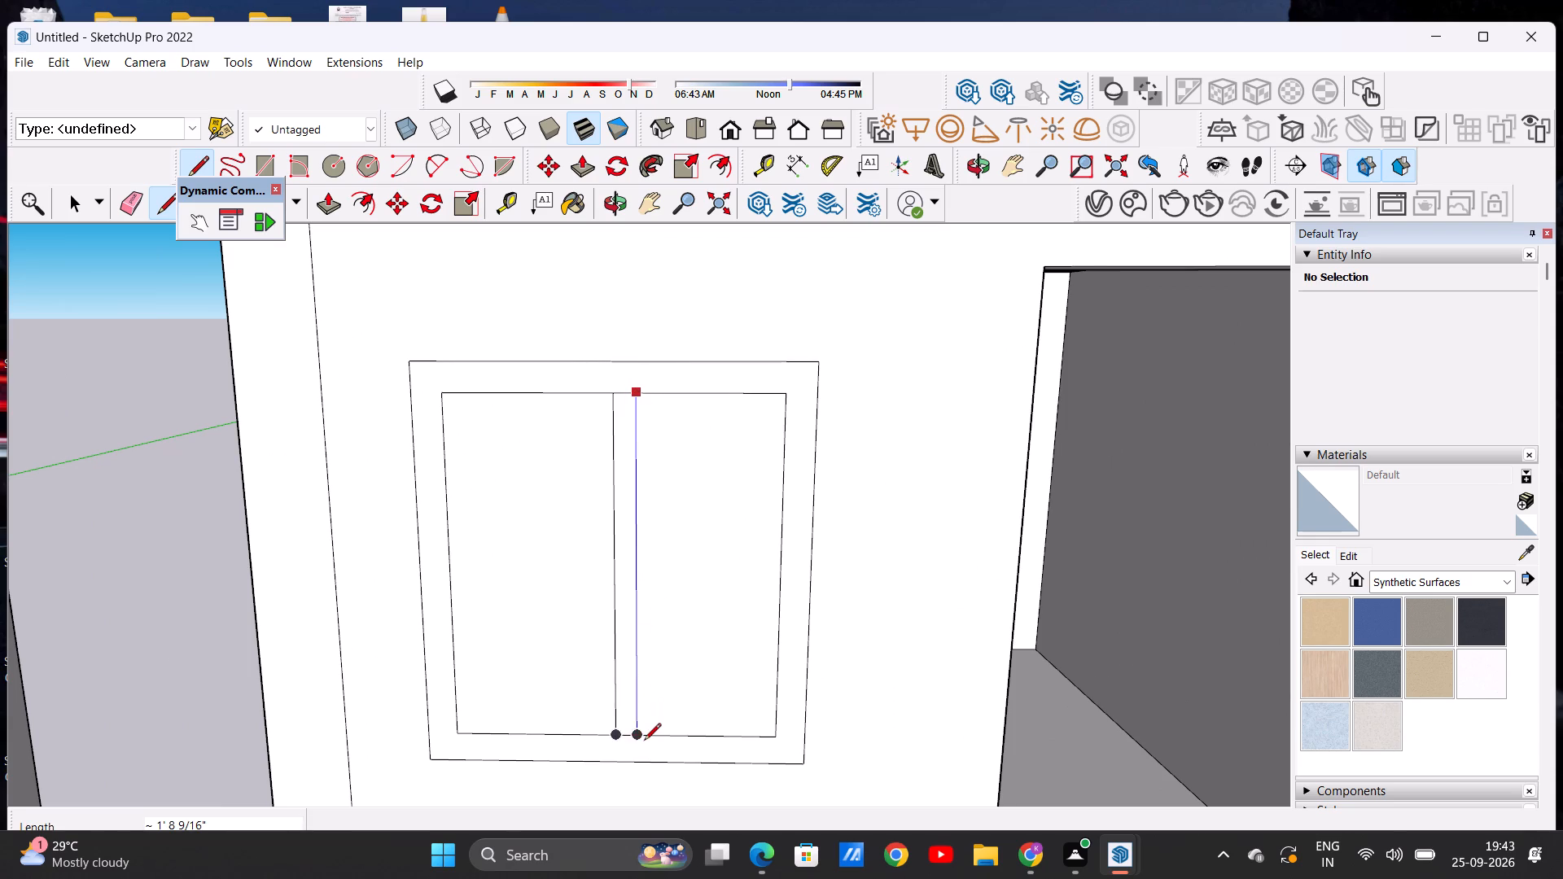
{"action": "key", "text": "space"}
Push/Pull the window's outer frame face about 2 1/4" outward from the front wall.
{"action": "scroll", "coordinate": [596, 439], "scroll_direction": "down", "scroll_amount": 12}
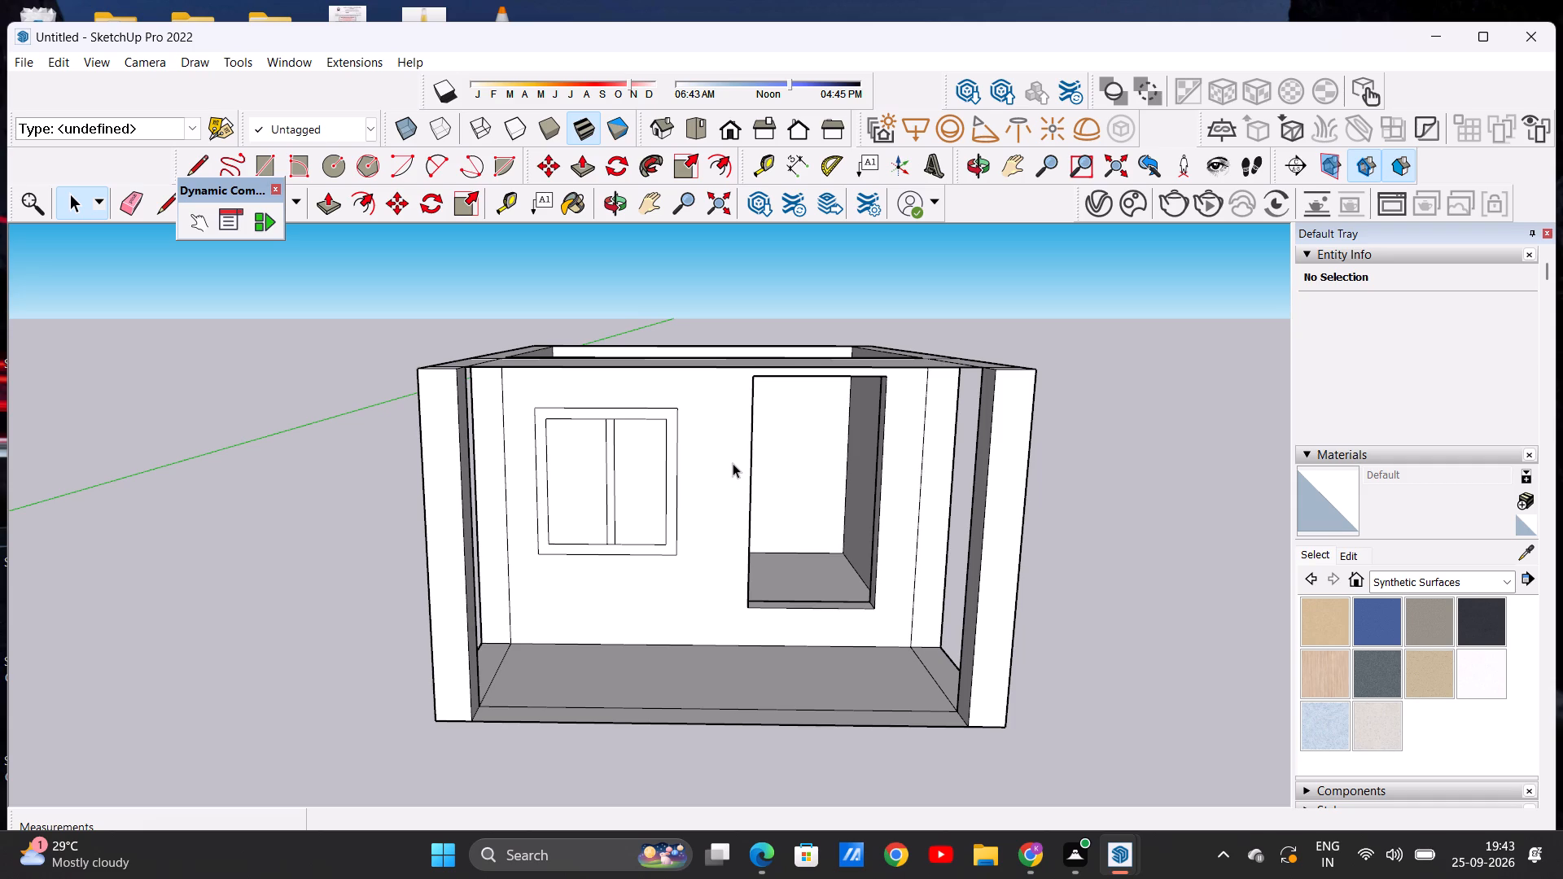
{"action": "scroll", "coordinate": [730, 456], "scroll_direction": "up", "scroll_amount": 6}
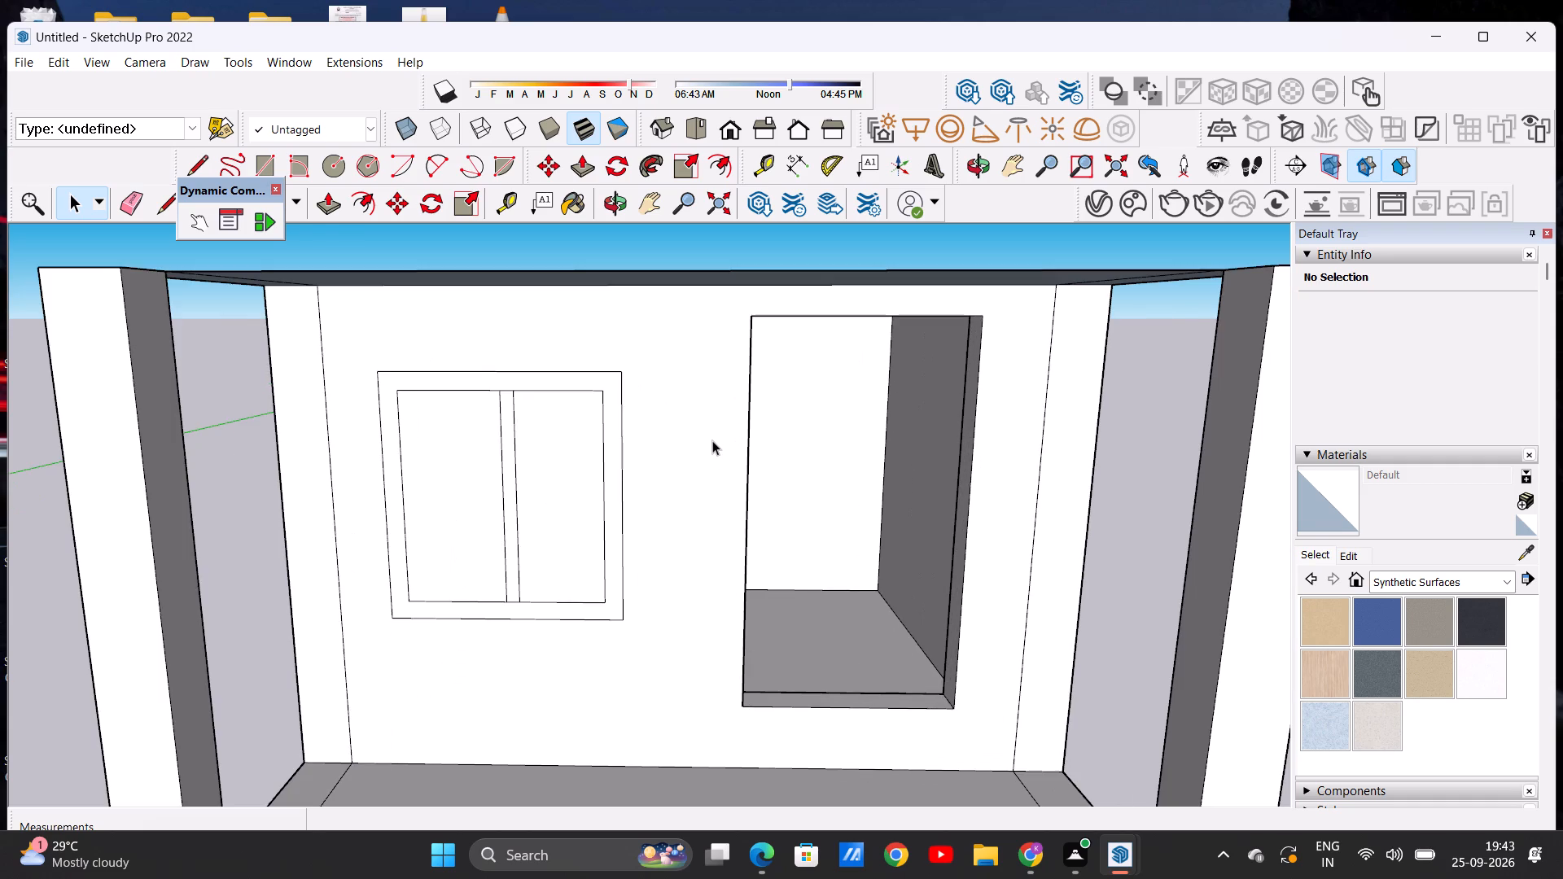
{"action": "scroll", "coordinate": [712, 440], "scroll_direction": "down", "scroll_amount": 4}
{"action": "middle_click_drag", "start_coordinate": [695, 441], "coordinate": [604, 471]}
{"action": "scroll", "coordinate": [606, 422], "scroll_direction": "up", "scroll_amount": 6}
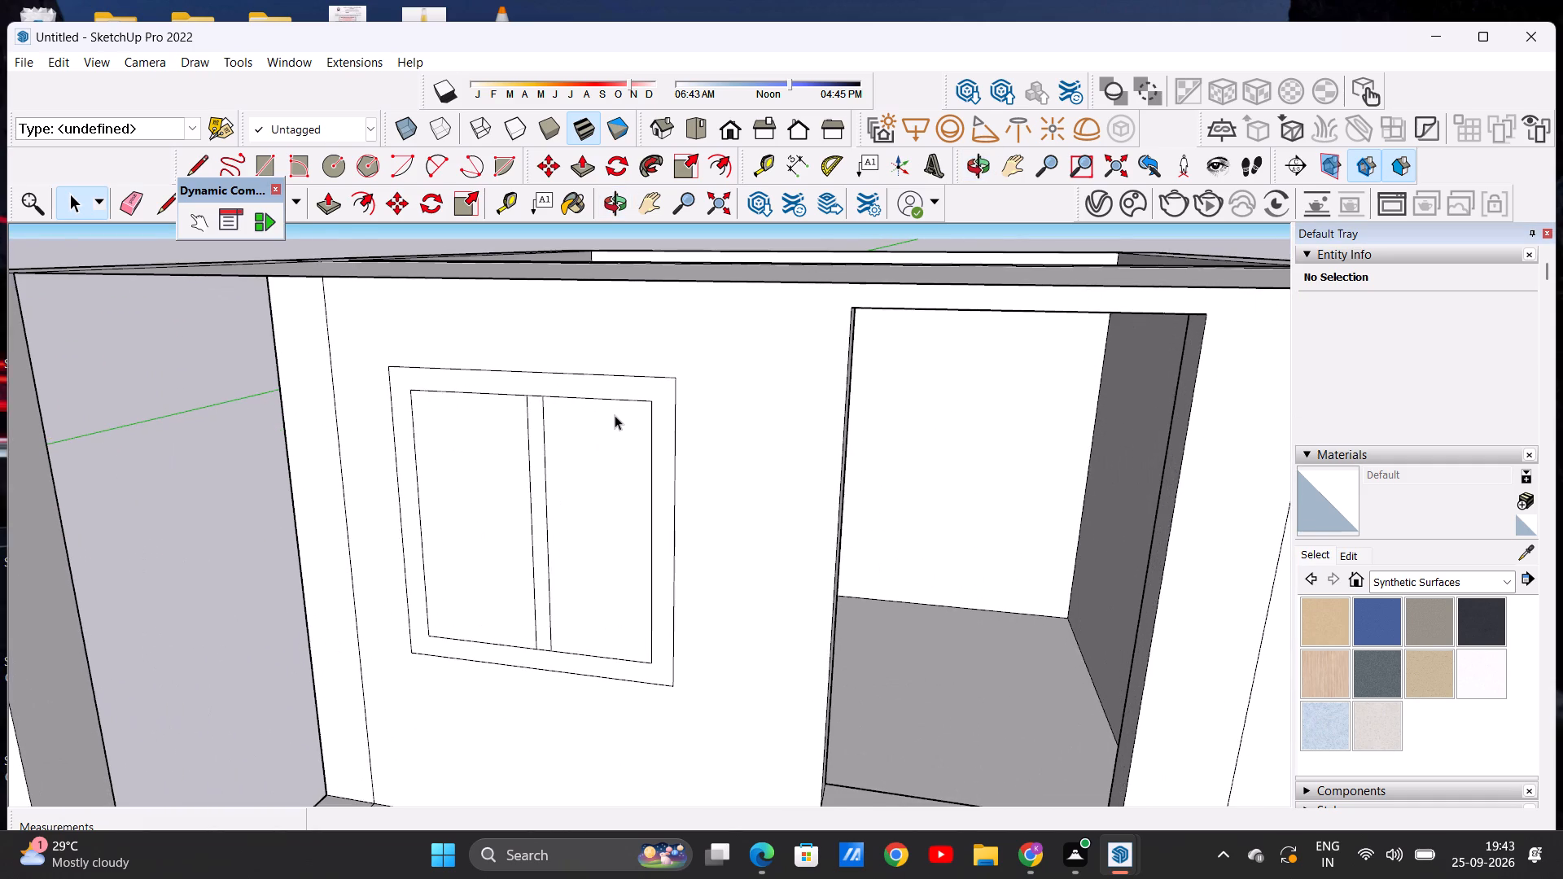
{"action": "scroll", "coordinate": [633, 412], "scroll_direction": "down", "scroll_amount": 5}
{"action": "scroll", "coordinate": [567, 415], "scroll_direction": "up", "scroll_amount": 5}
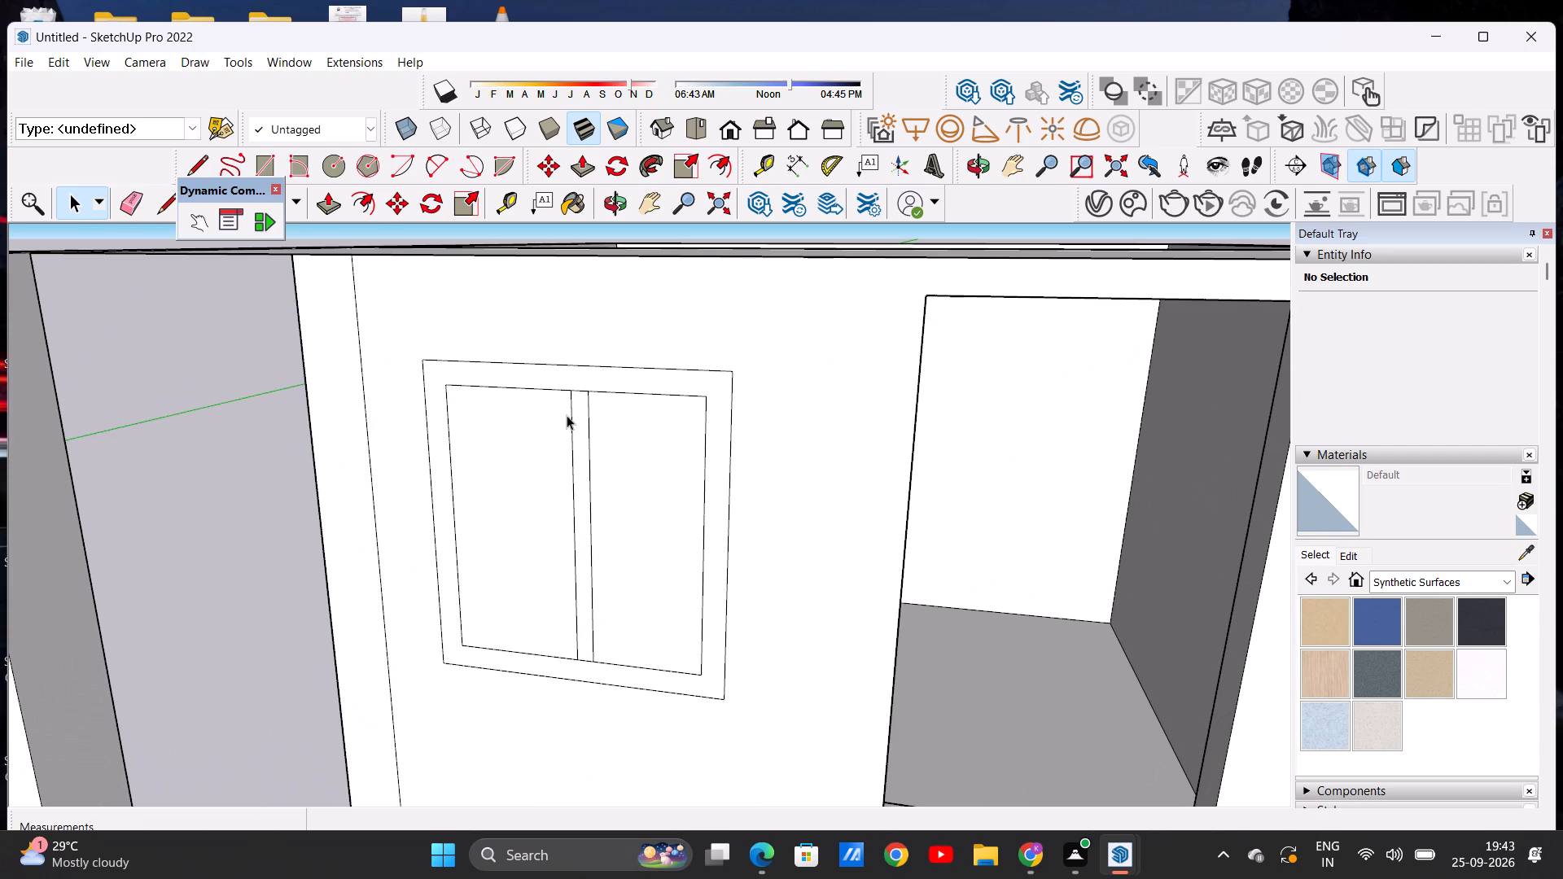
{"action": "scroll", "coordinate": [571, 414], "scroll_direction": "down", "scroll_amount": 5}
{"action": "scroll", "coordinate": [606, 407], "scroll_direction": "up", "scroll_amount": 3}
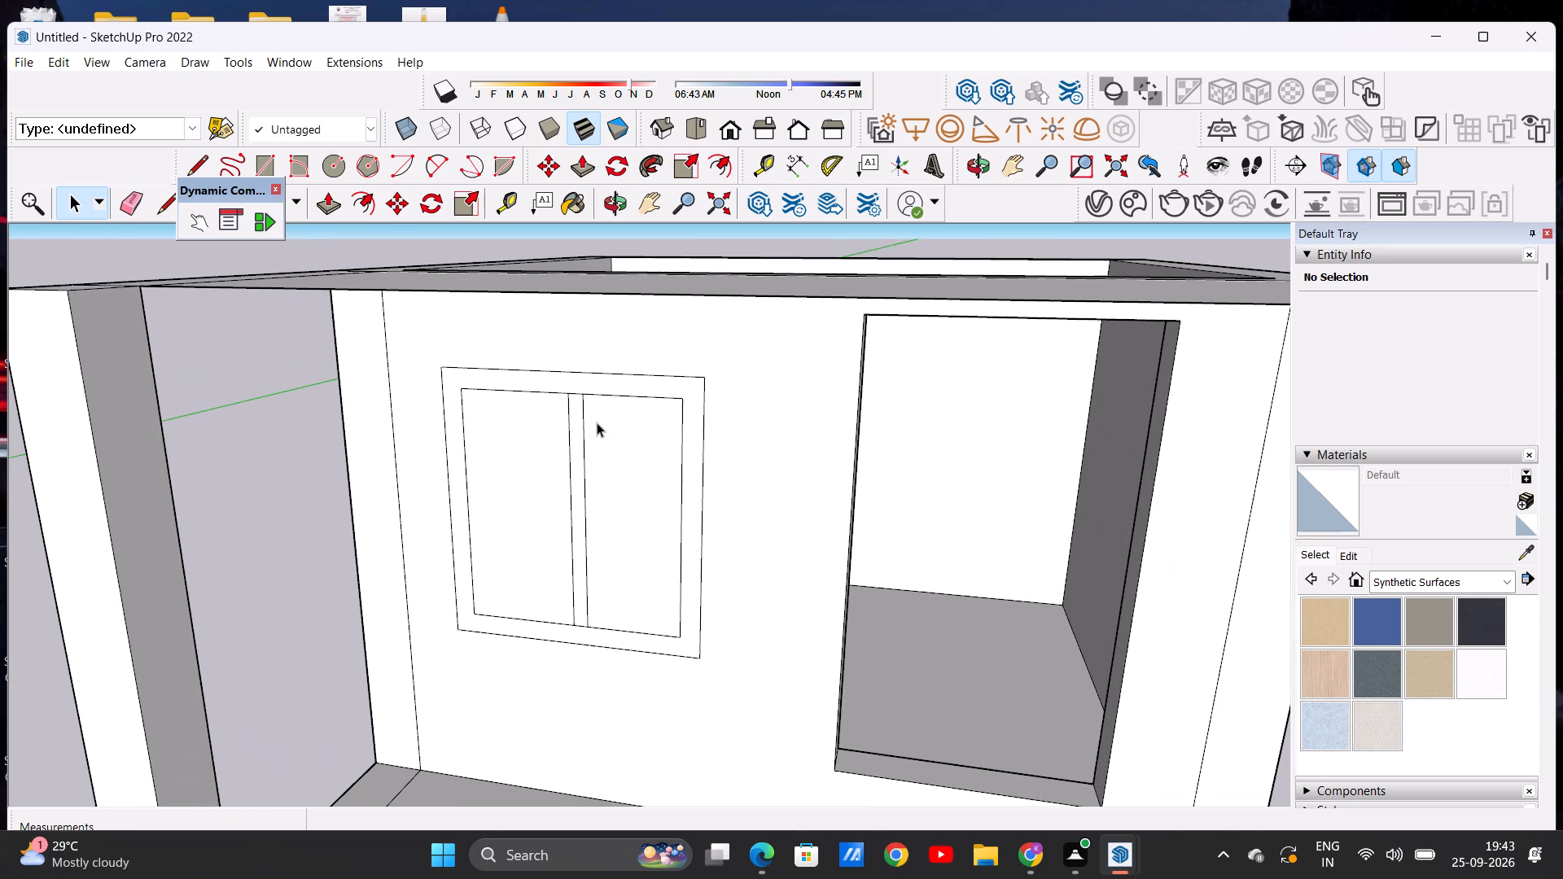
{"action": "left_click", "coordinate": [332, 208]}
{"action": "scroll", "coordinate": [725, 391], "scroll_direction": "up", "scroll_amount": 5}
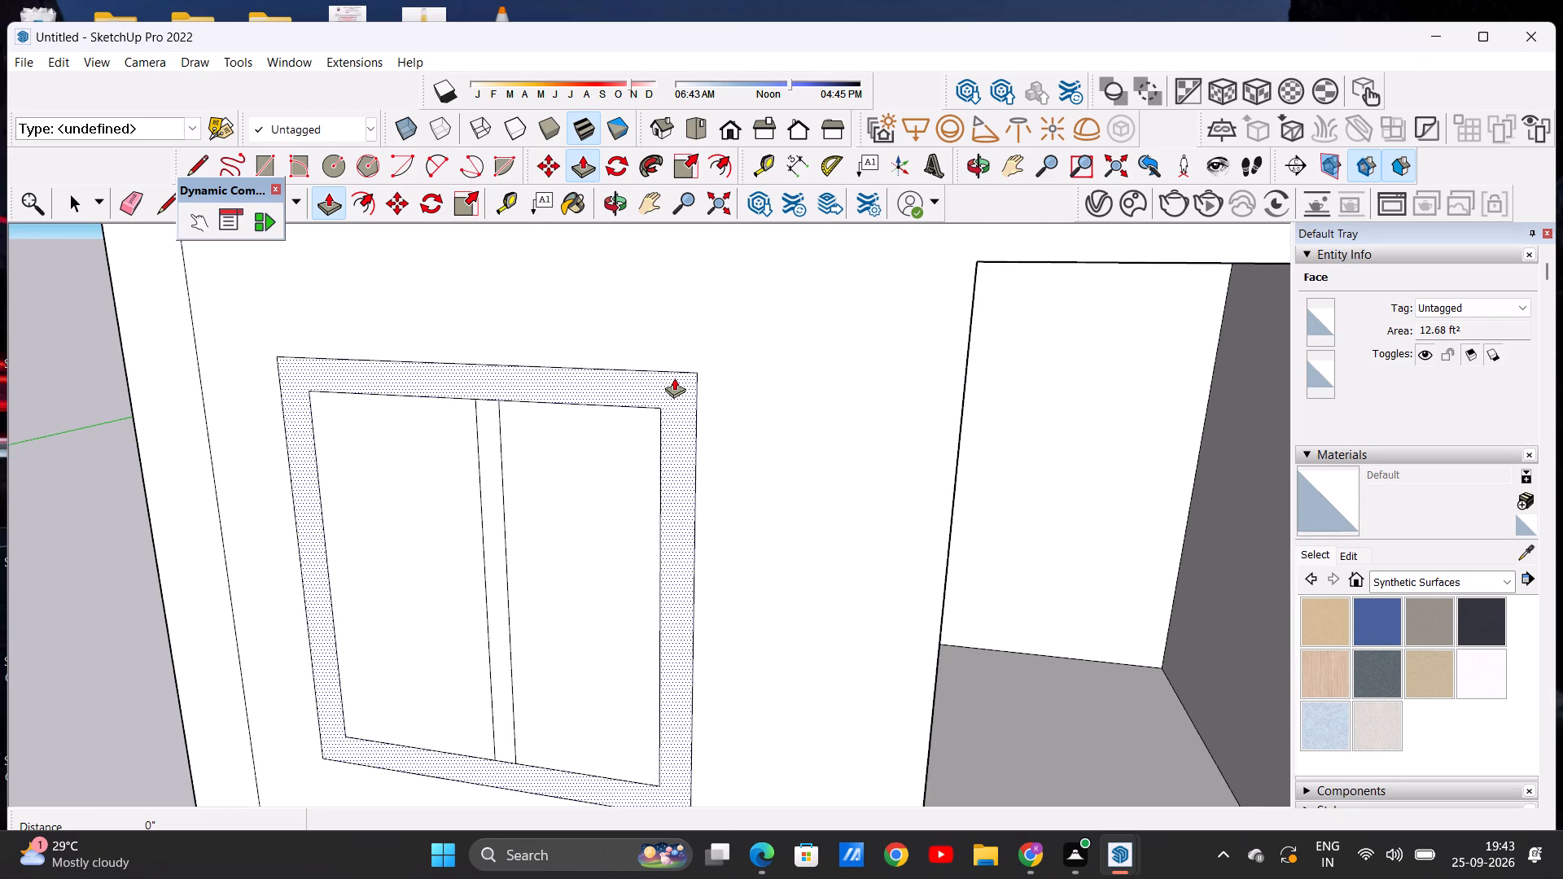
{"action": "left_click", "coordinate": [674, 378]}
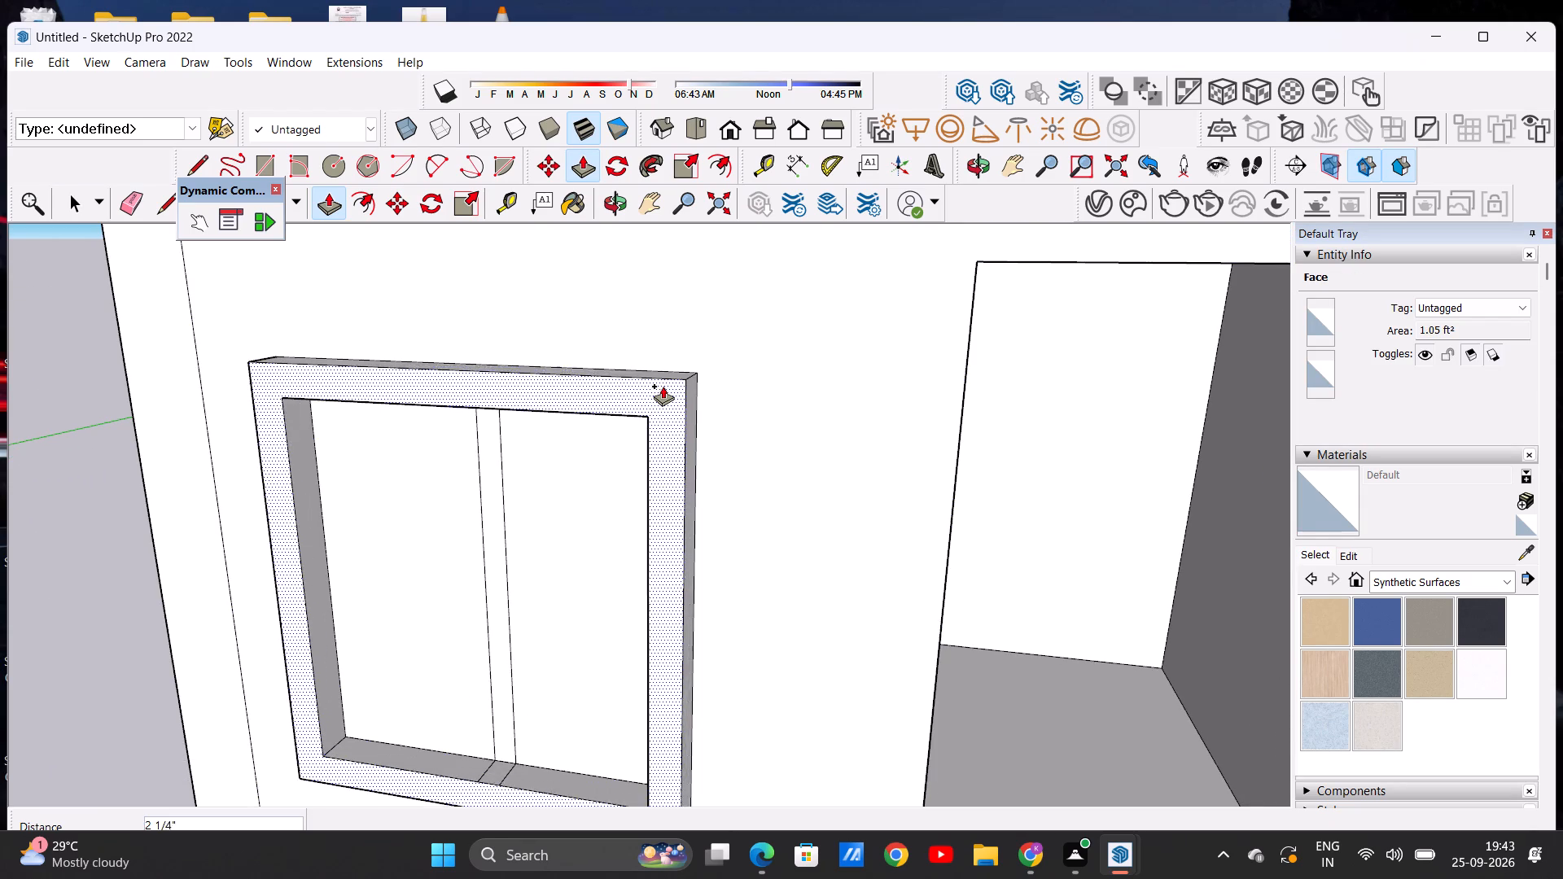
{"action": "left_click", "coordinate": [663, 386]}
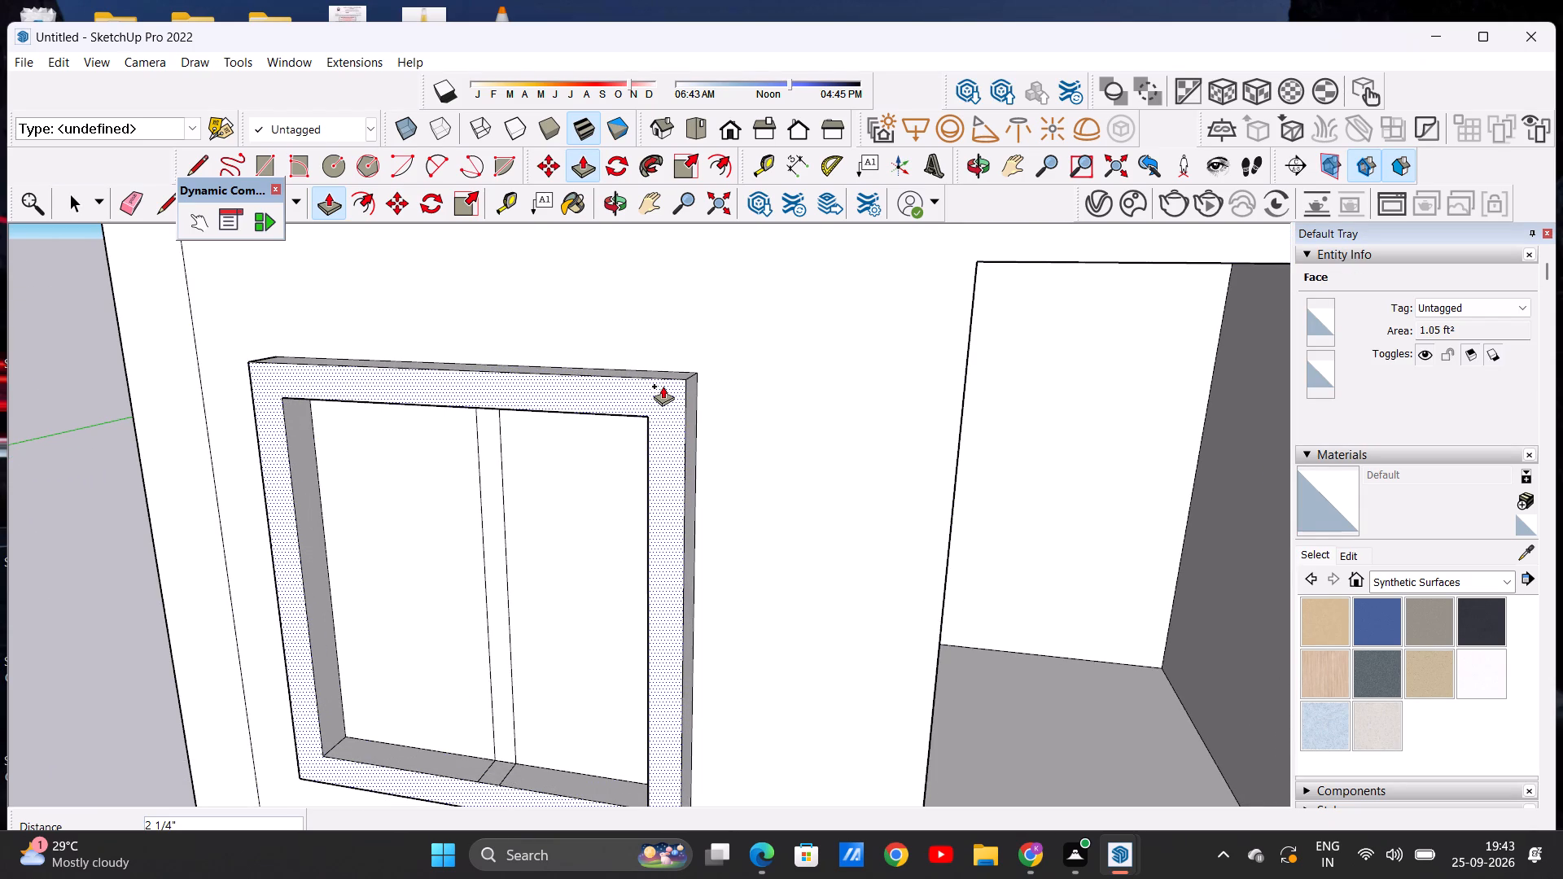
Push/Pull the window's centre mullion strip 2 1/4" outward, flush with the surrounding frame.
{"action": "left_click", "coordinate": [492, 460]}
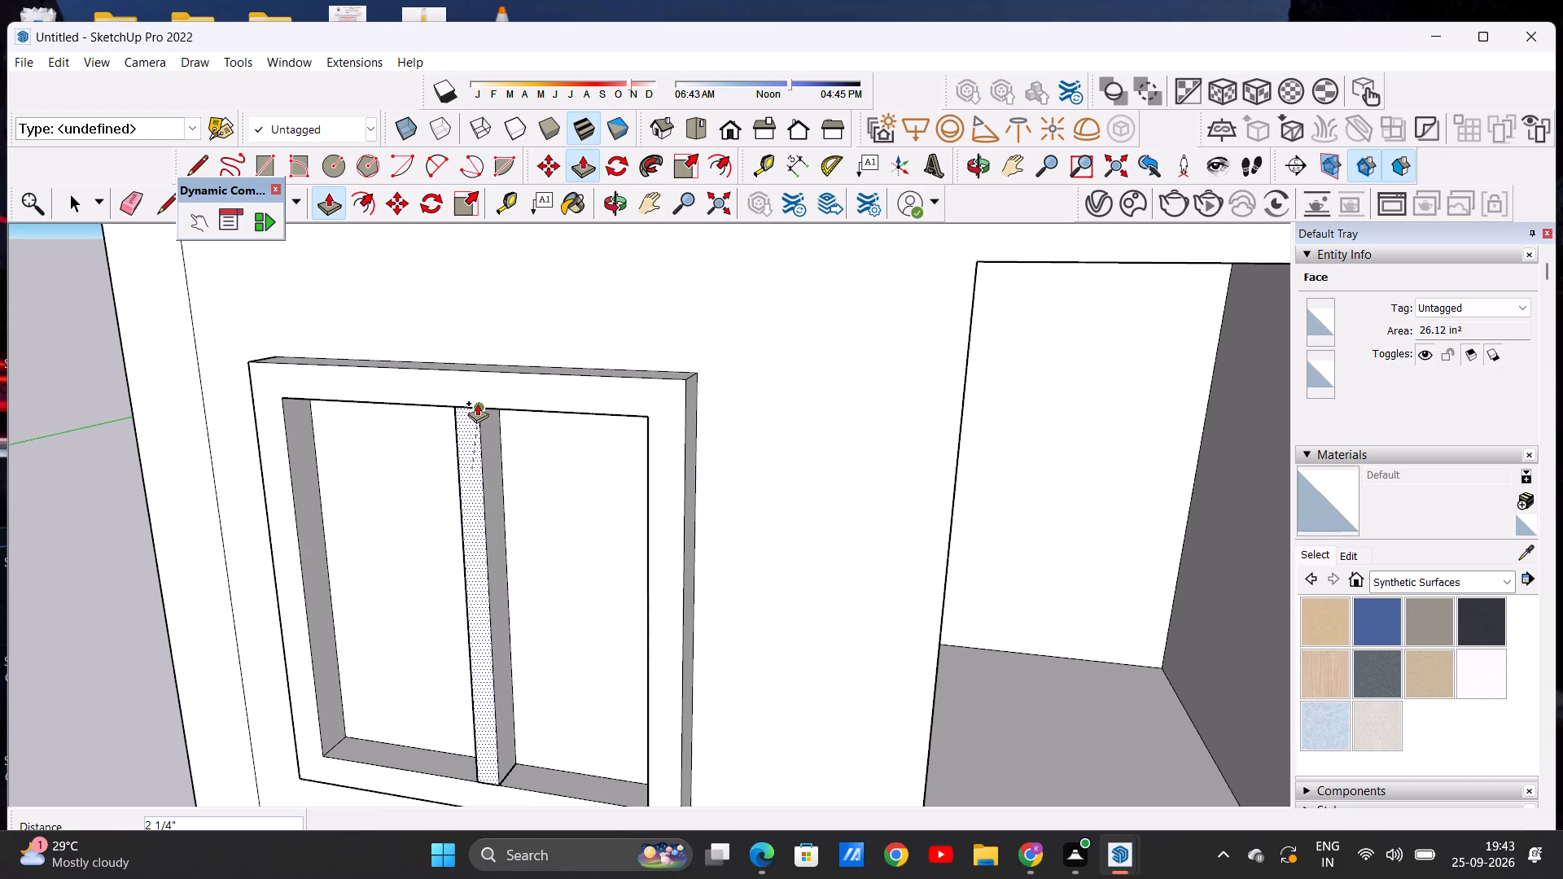
{"action": "left_click", "coordinate": [479, 409]}
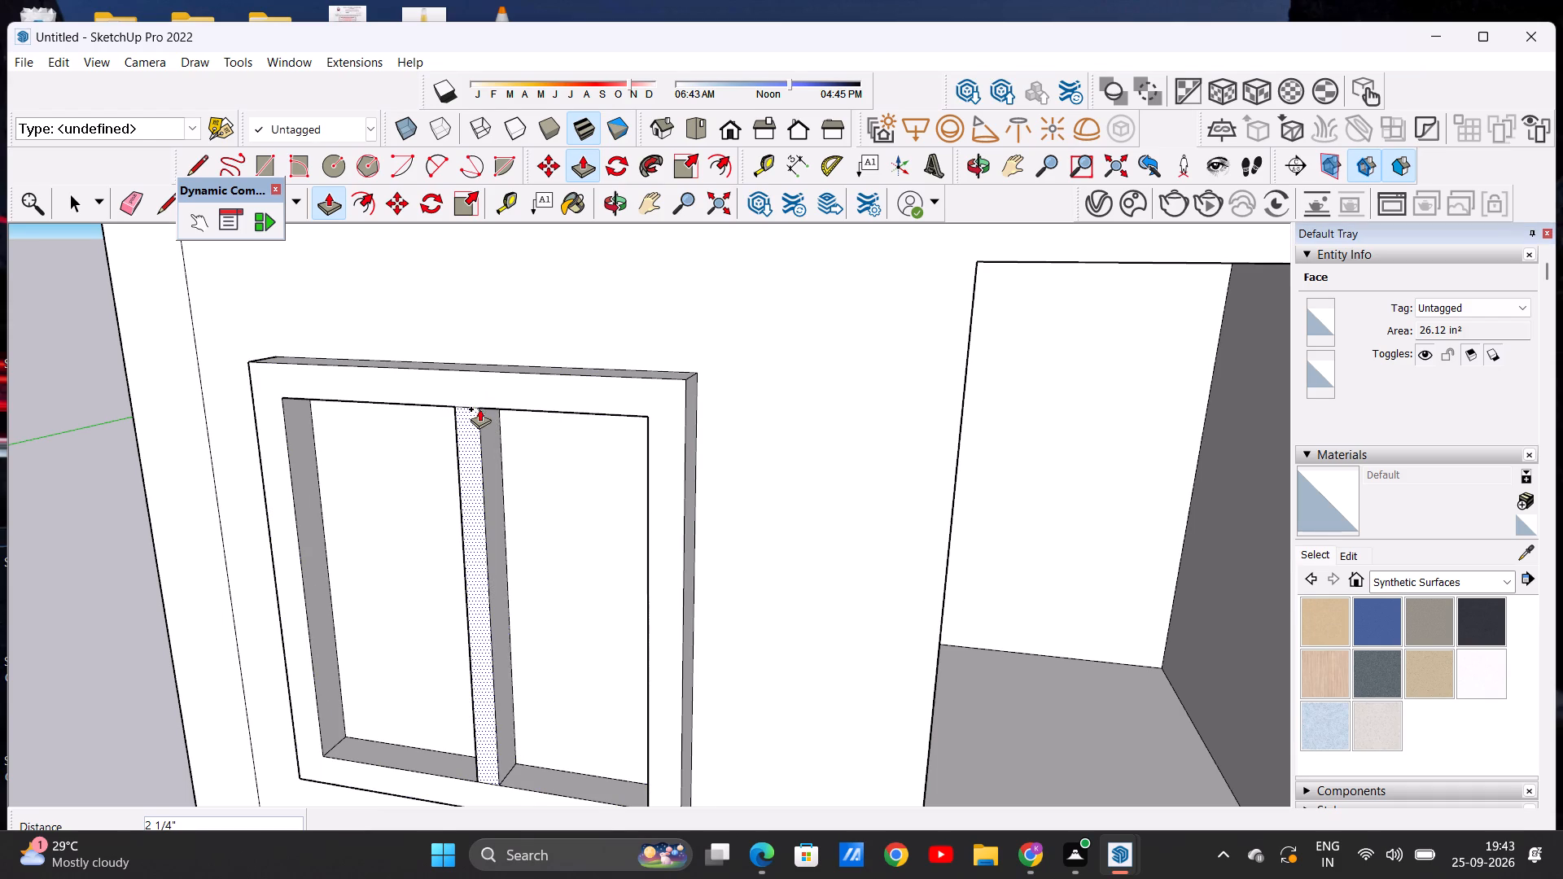
{"action": "key", "text": "space"}
Draw a line along the top edge of the door opening to close it with a face.
{"action": "scroll", "coordinate": [519, 388], "scroll_direction": "down", "scroll_amount": 6}
{"action": "middle_click_drag", "start_coordinate": [453, 470], "coordinate": [562, 419]}
{"action": "scroll", "coordinate": [497, 474], "scroll_direction": "down", "scroll_amount": 5}
{"action": "middle_click_drag", "start_coordinate": [732, 443], "coordinate": [712, 447]}
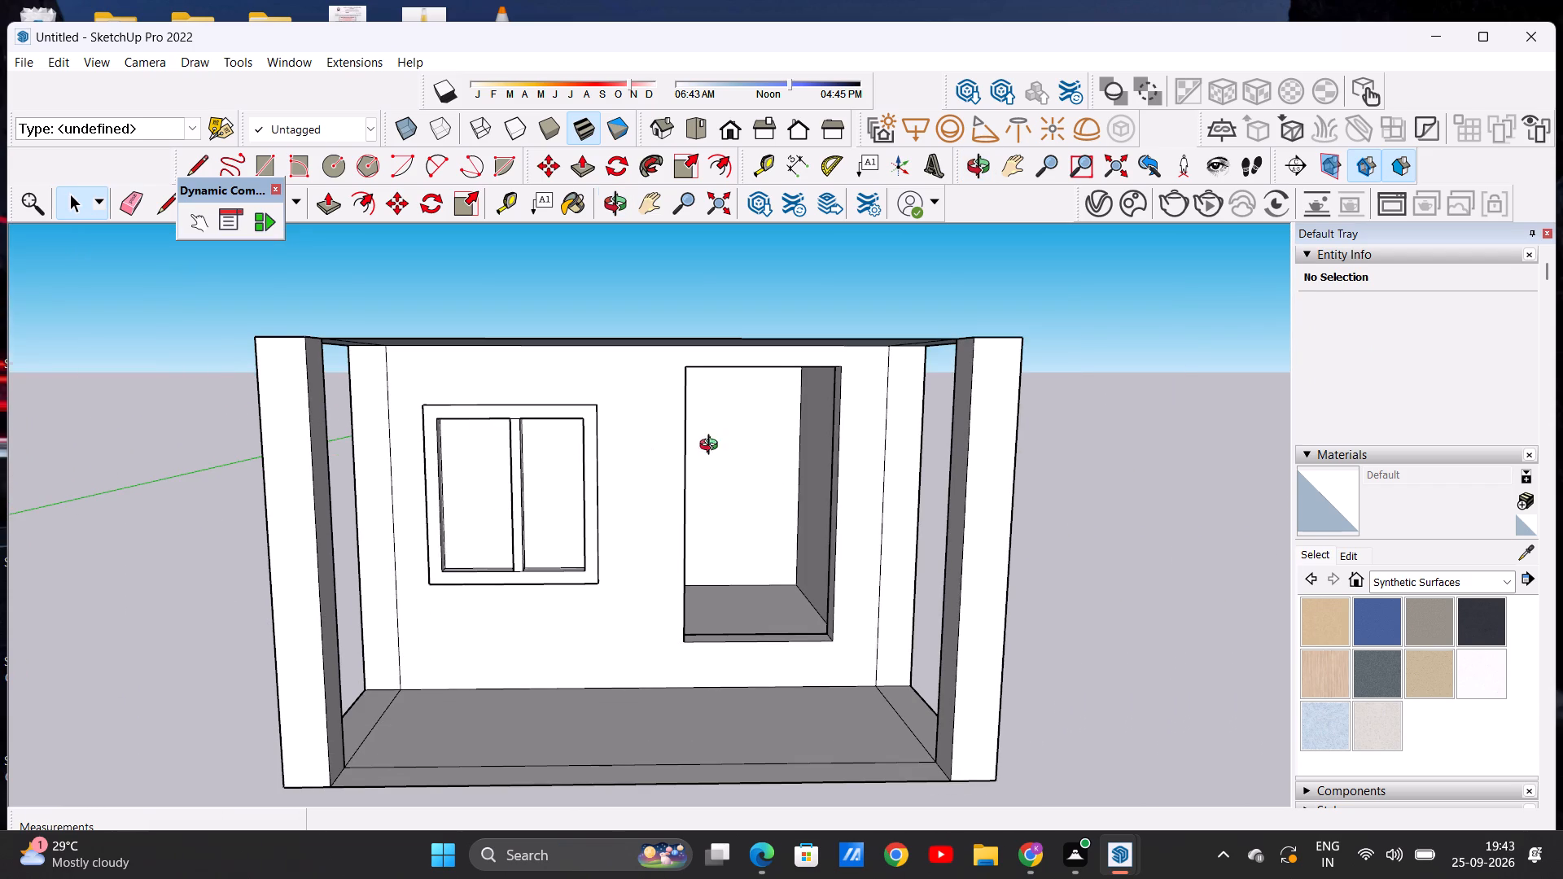
{"action": "middle_click_drag", "start_coordinate": [712, 447], "coordinate": [699, 447]}
{"action": "scroll", "coordinate": [705, 377], "scroll_direction": "up", "scroll_amount": 3}
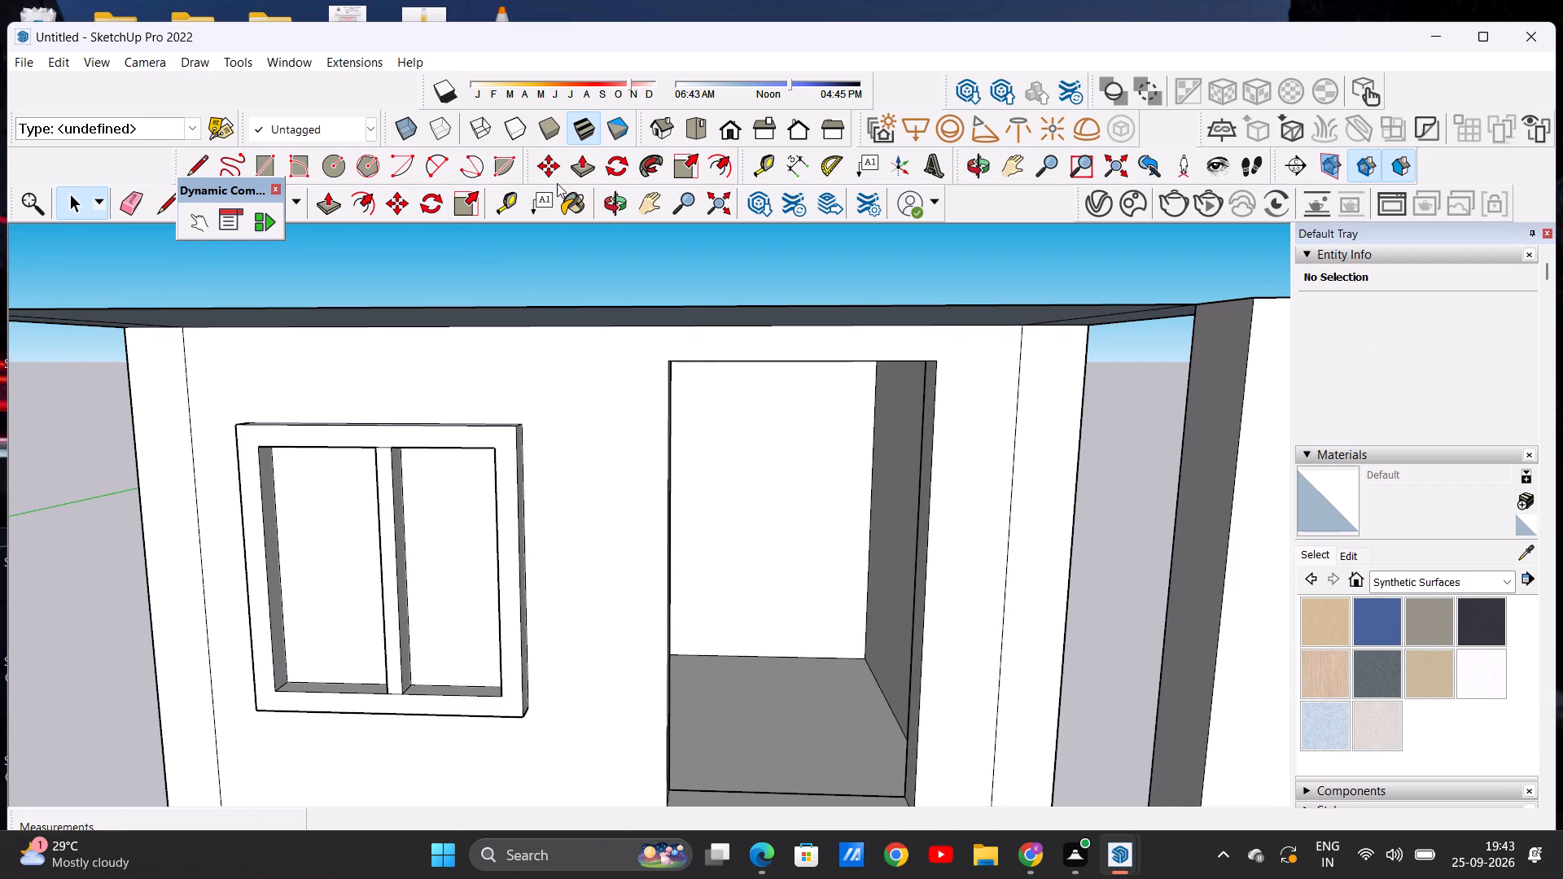
{"action": "key", "text": "l"}
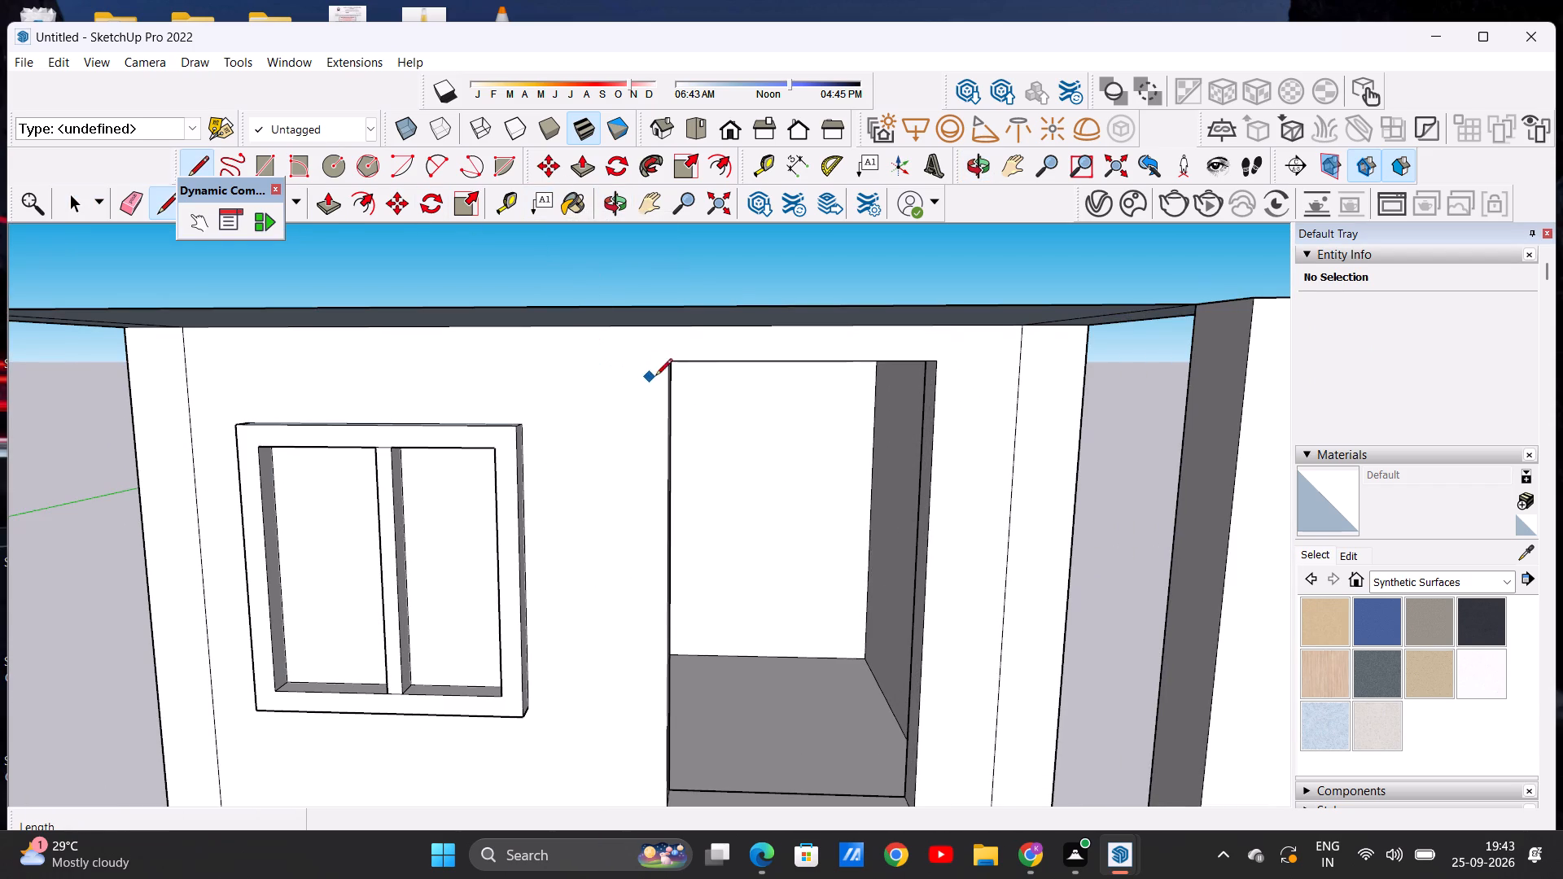
{"action": "left_click", "coordinate": [672, 365]}
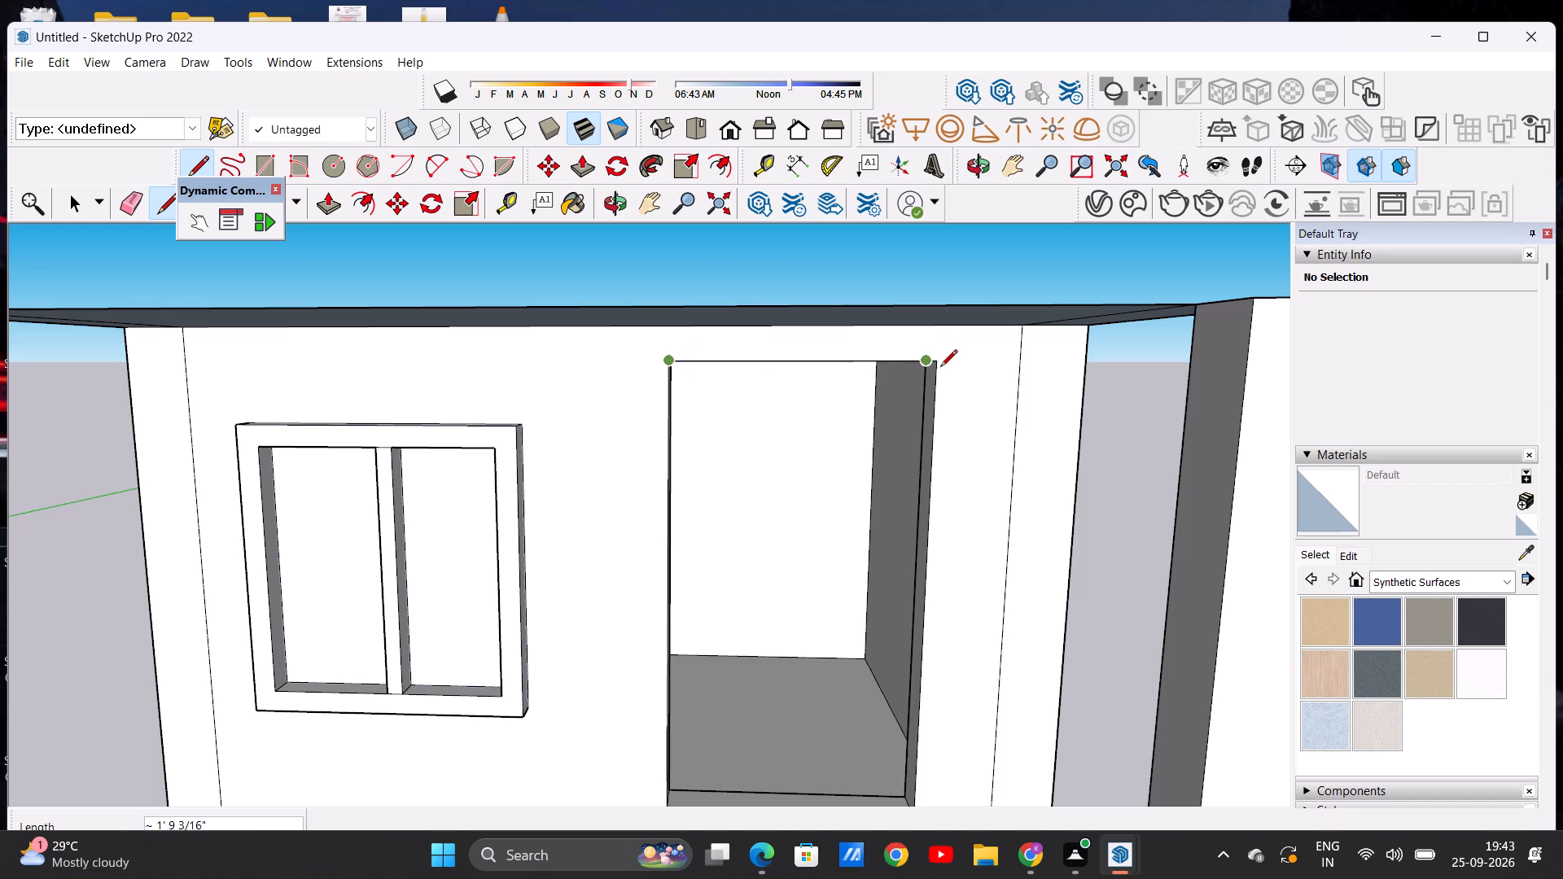
{"action": "left_click", "coordinate": [940, 368]}
{"action": "key", "text": "space"}
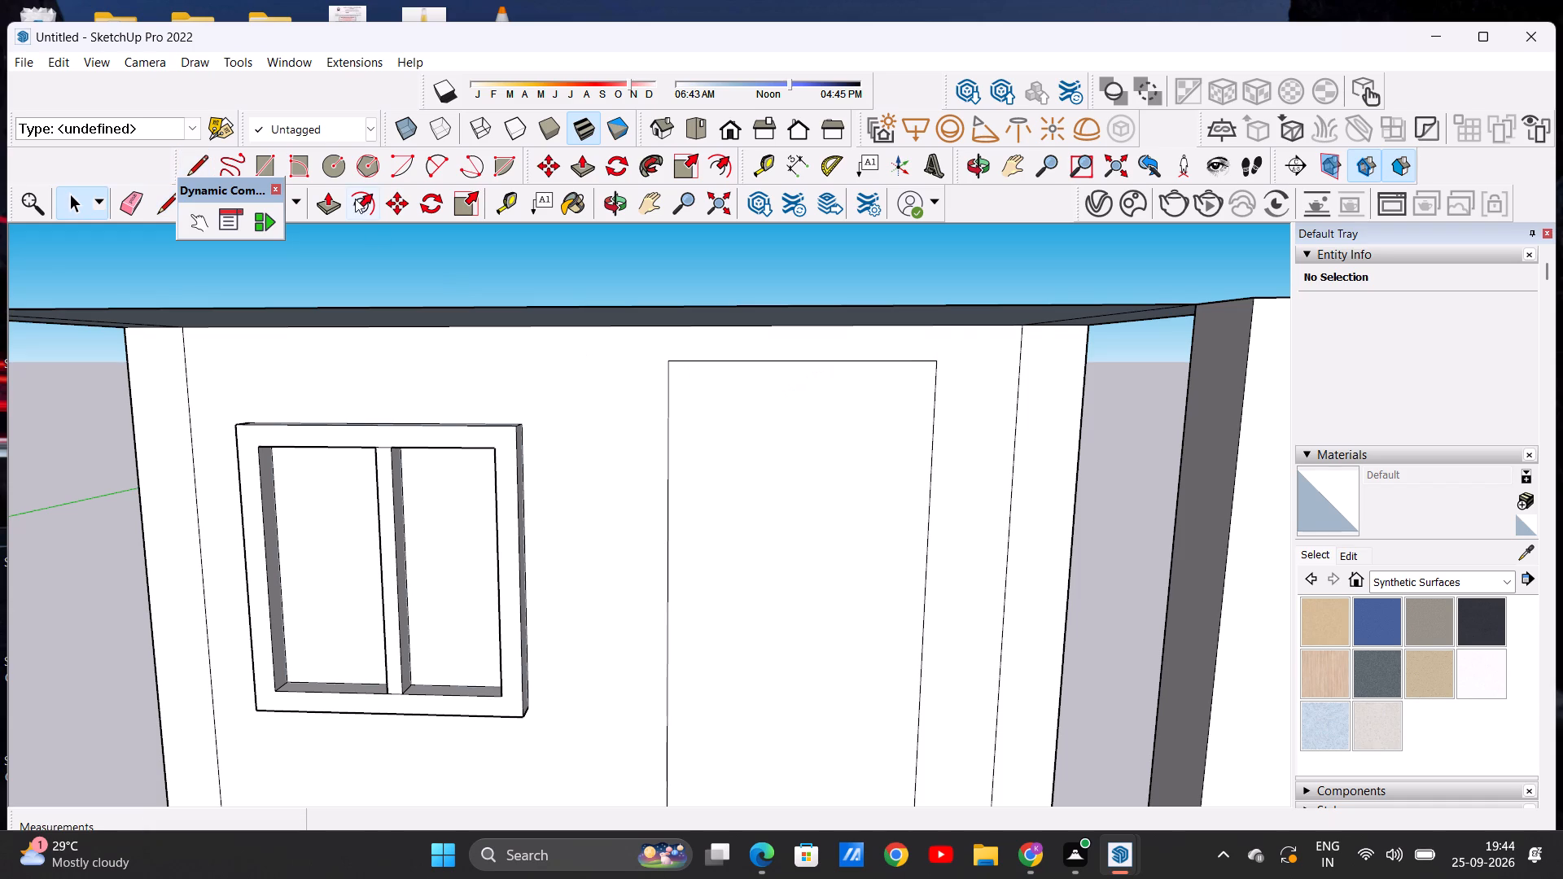
Offset the door face's edges about 2 1/2" inward to outline the door frame.
{"action": "left_click", "coordinate": [372, 207]}
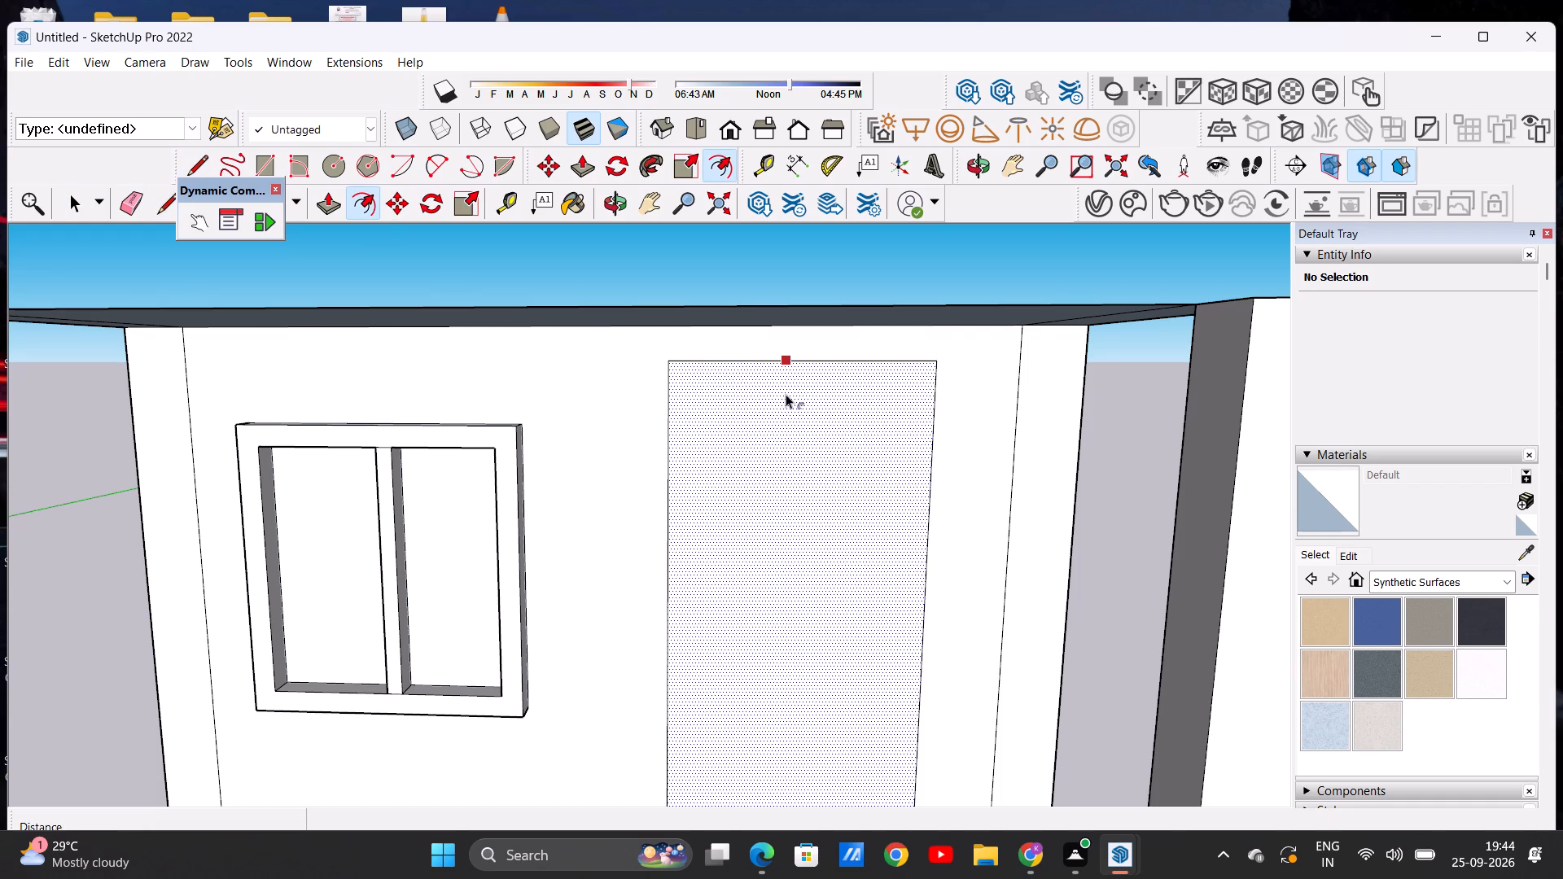
{"action": "left_click", "coordinate": [786, 394]}
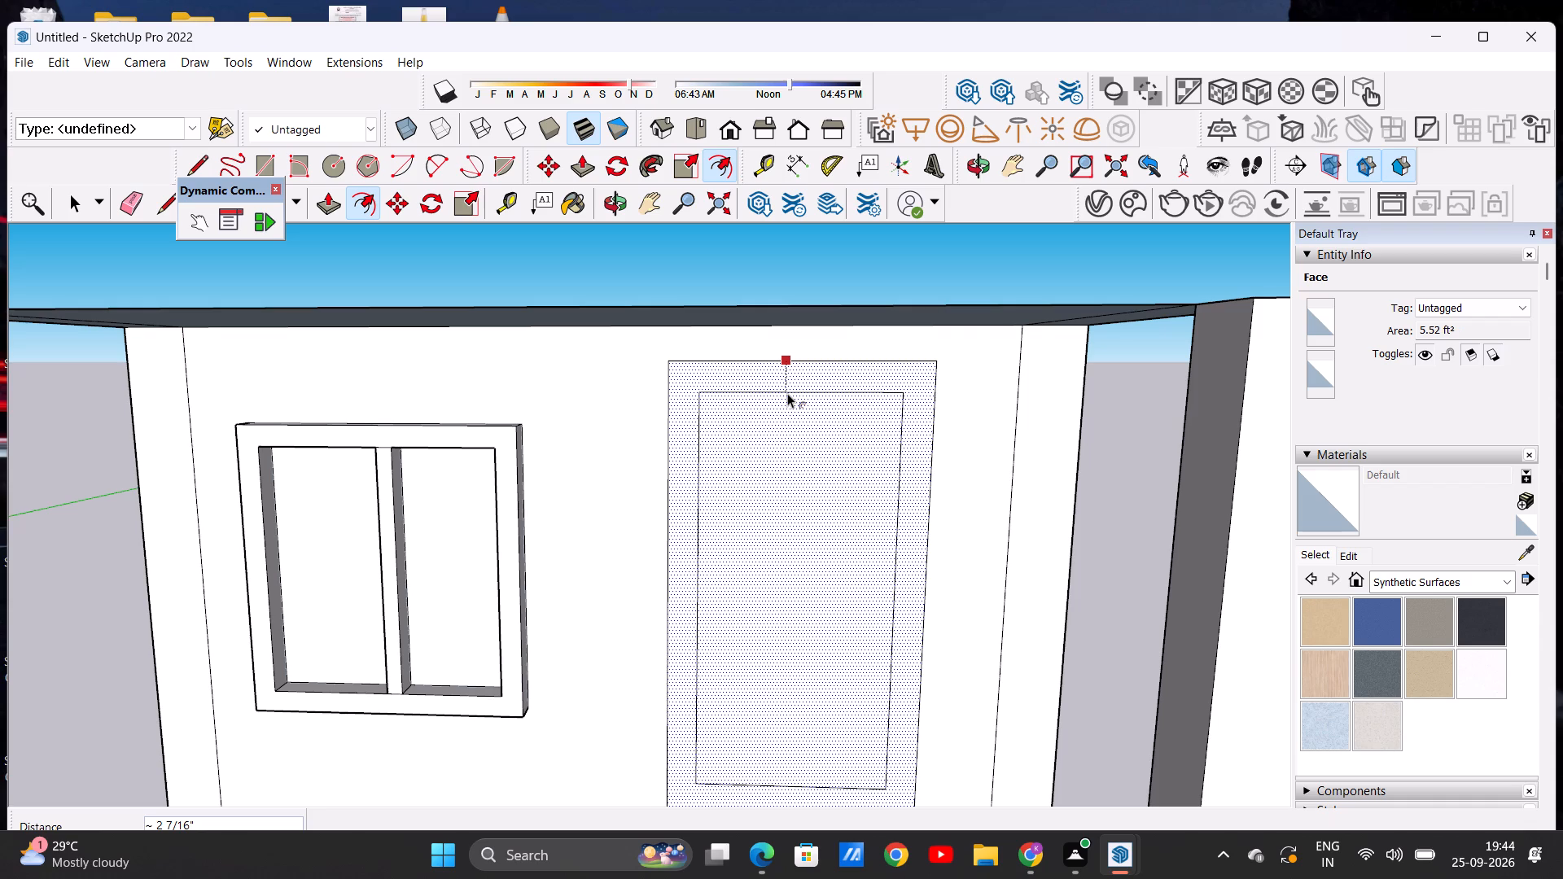
{"action": "left_click", "coordinate": [787, 393]}
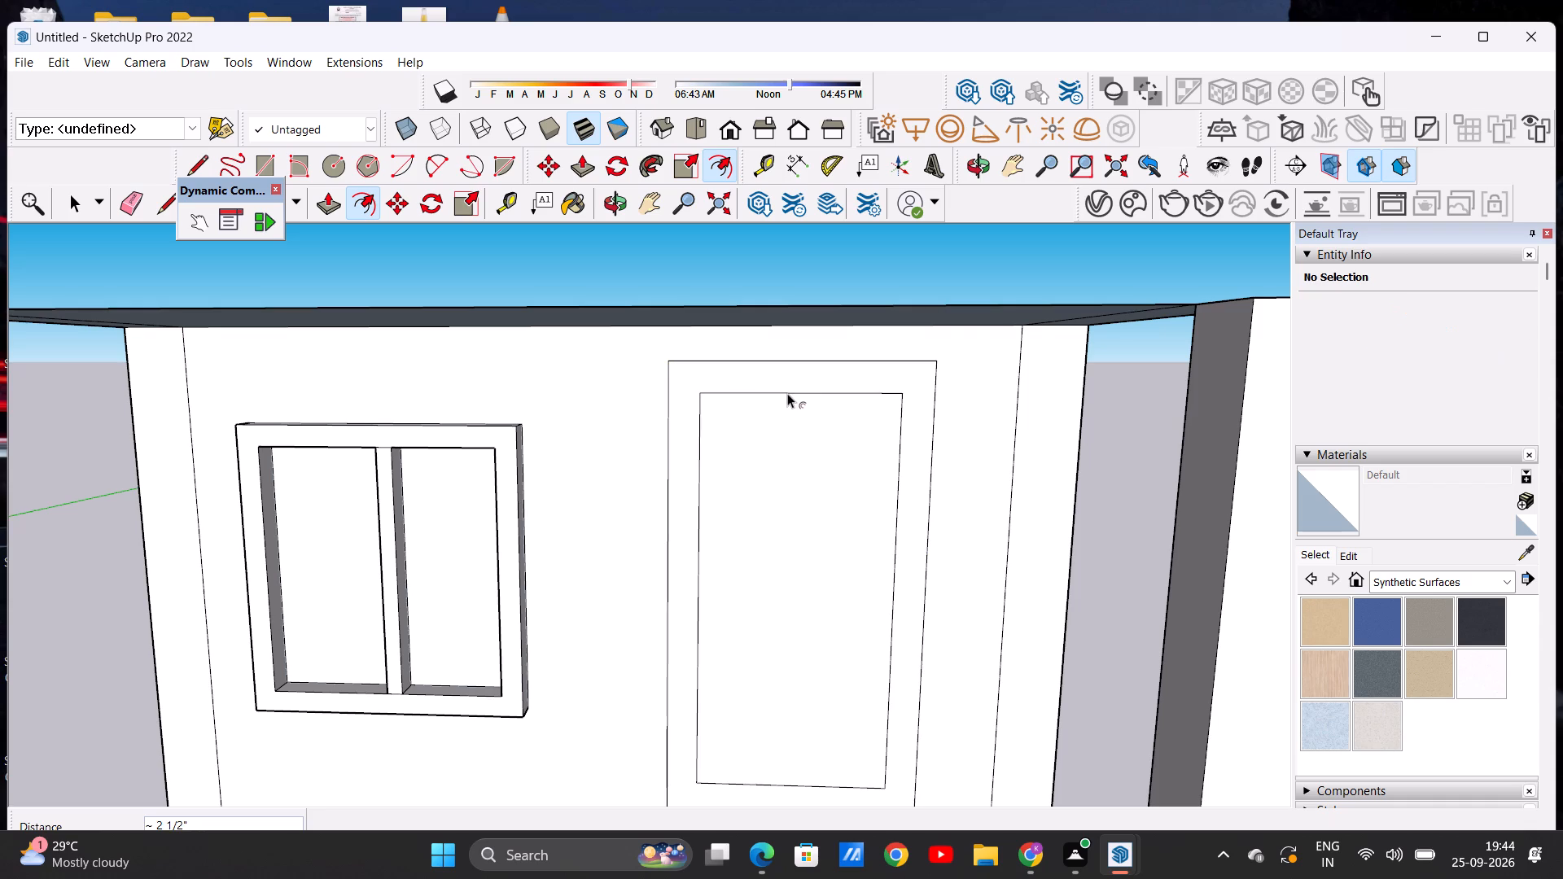
{"action": "key", "text": "space"}
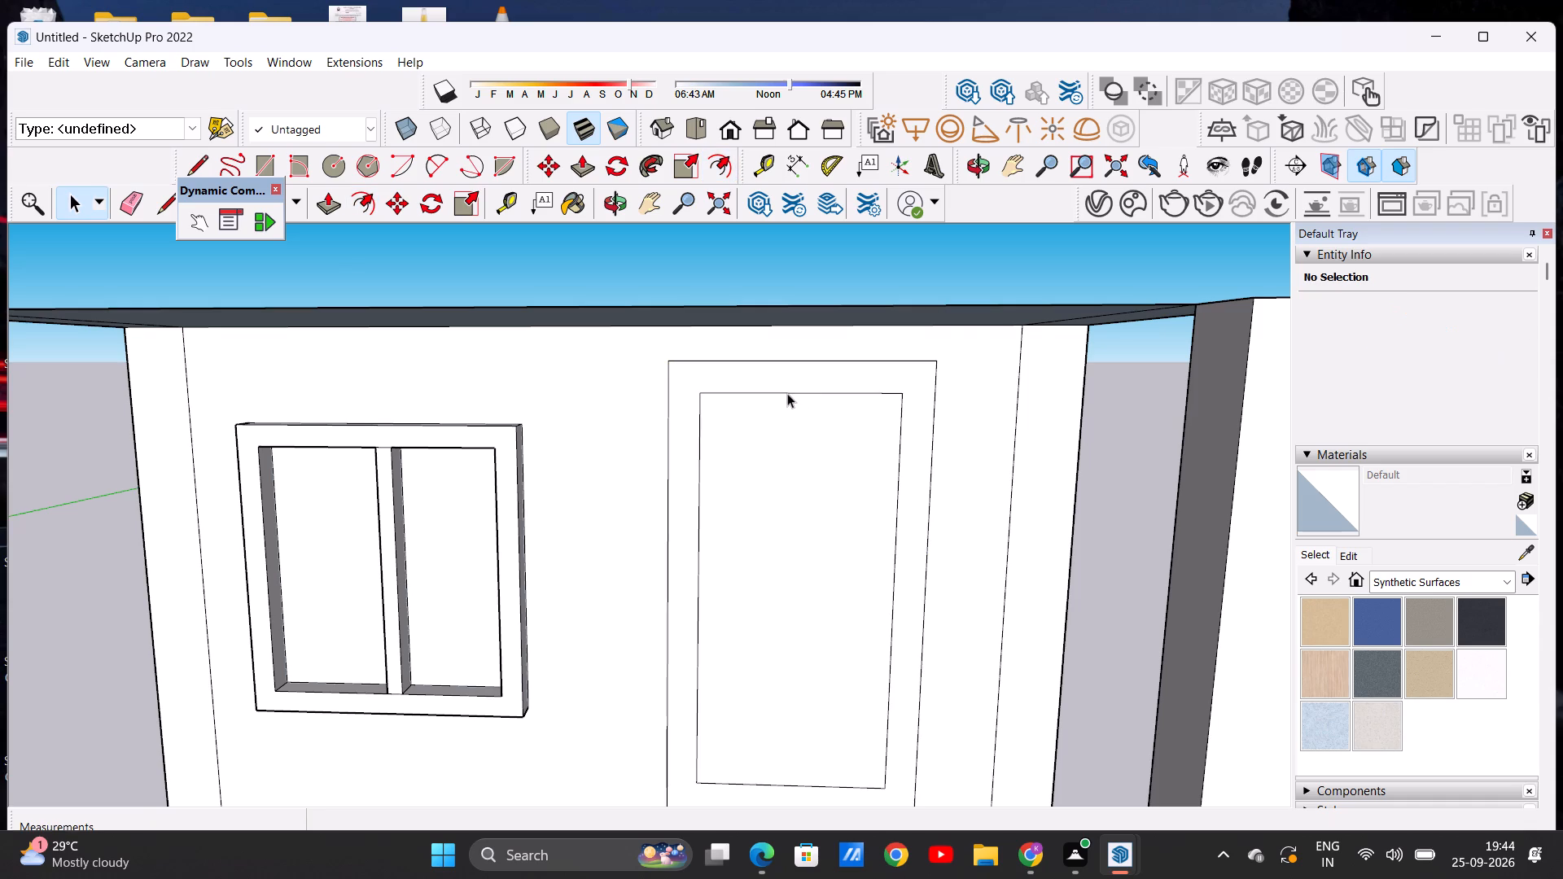
Draw a narrow vertical handle rectangle, about 9 3/4" by 1 5/16", near the left edge of the inner door panel.
{"action": "scroll", "coordinate": [787, 393], "scroll_direction": "down", "scroll_amount": 3}
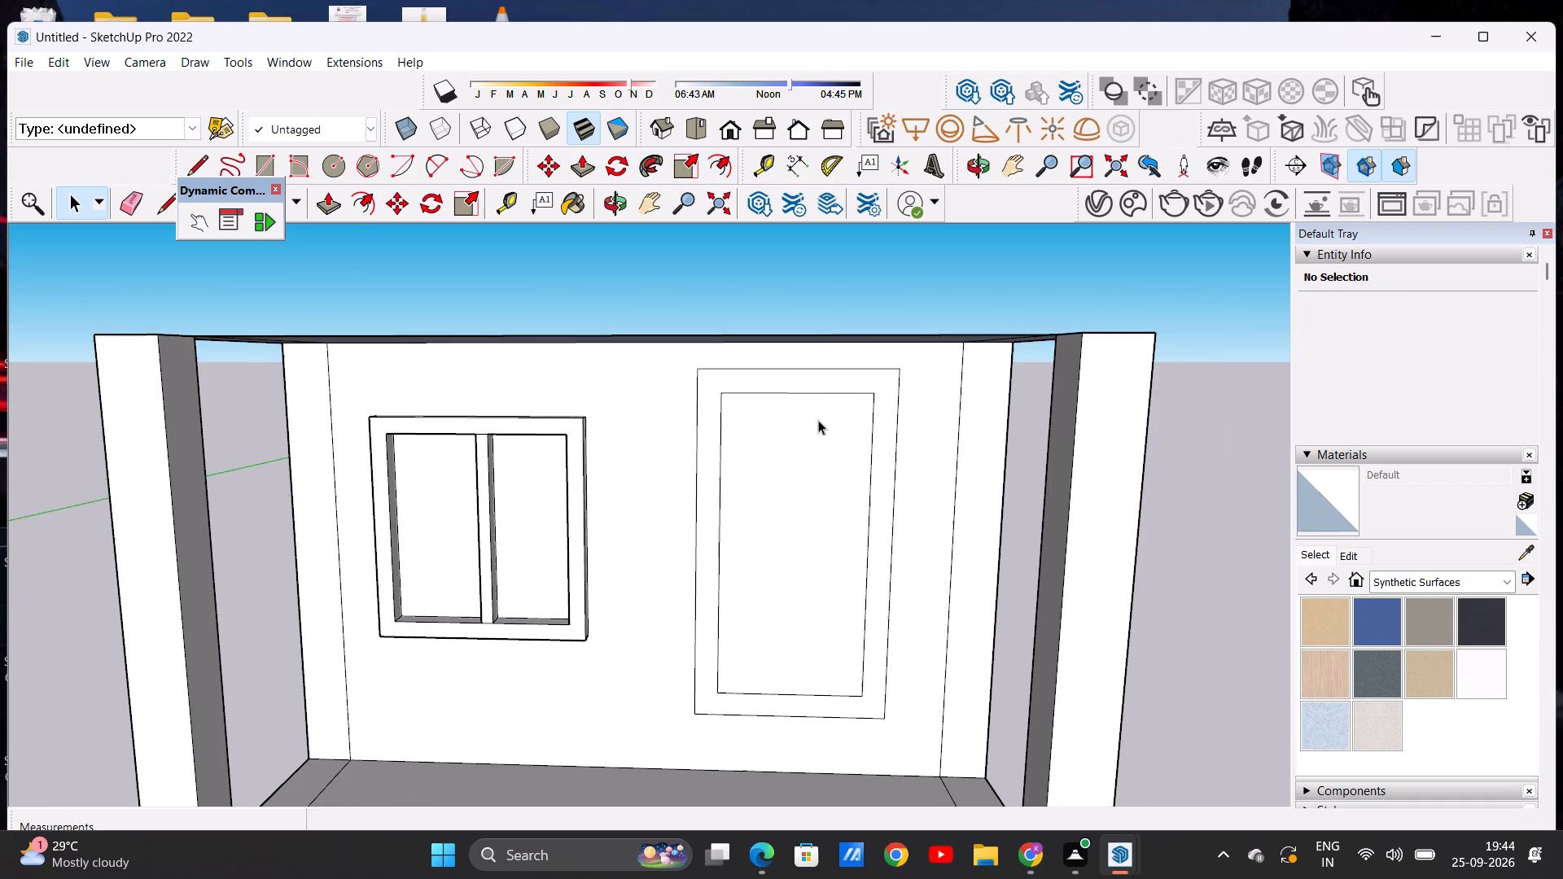
{"action": "scroll", "coordinate": [827, 441], "scroll_direction": "up", "scroll_amount": 4}
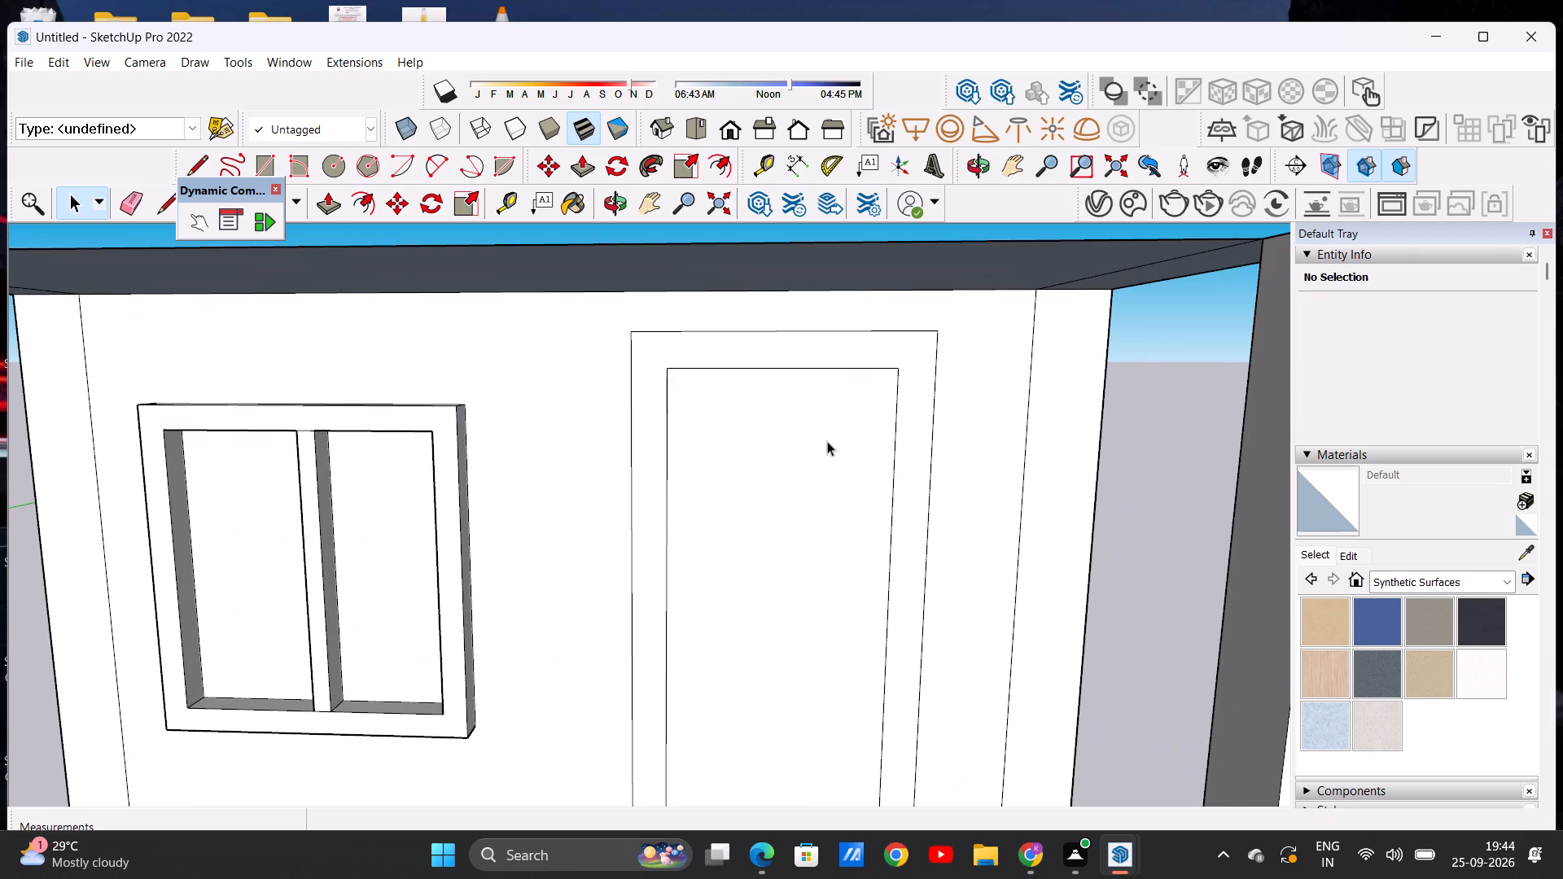
{"action": "scroll", "coordinate": [827, 441], "scroll_direction": "down", "scroll_amount": 5}
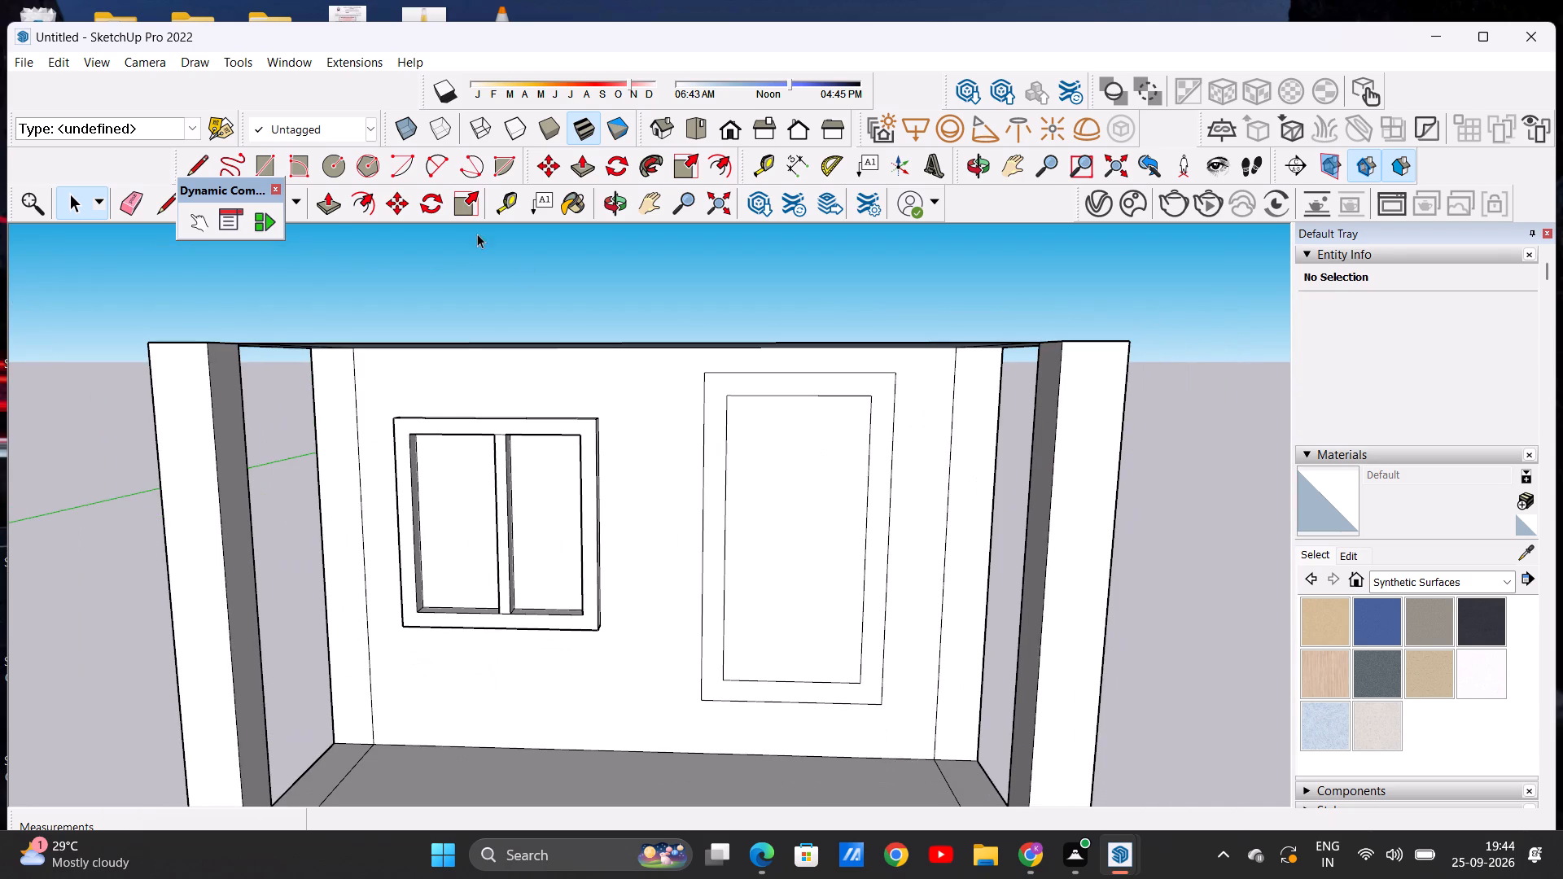
{"action": "left_click", "coordinate": [260, 169]}
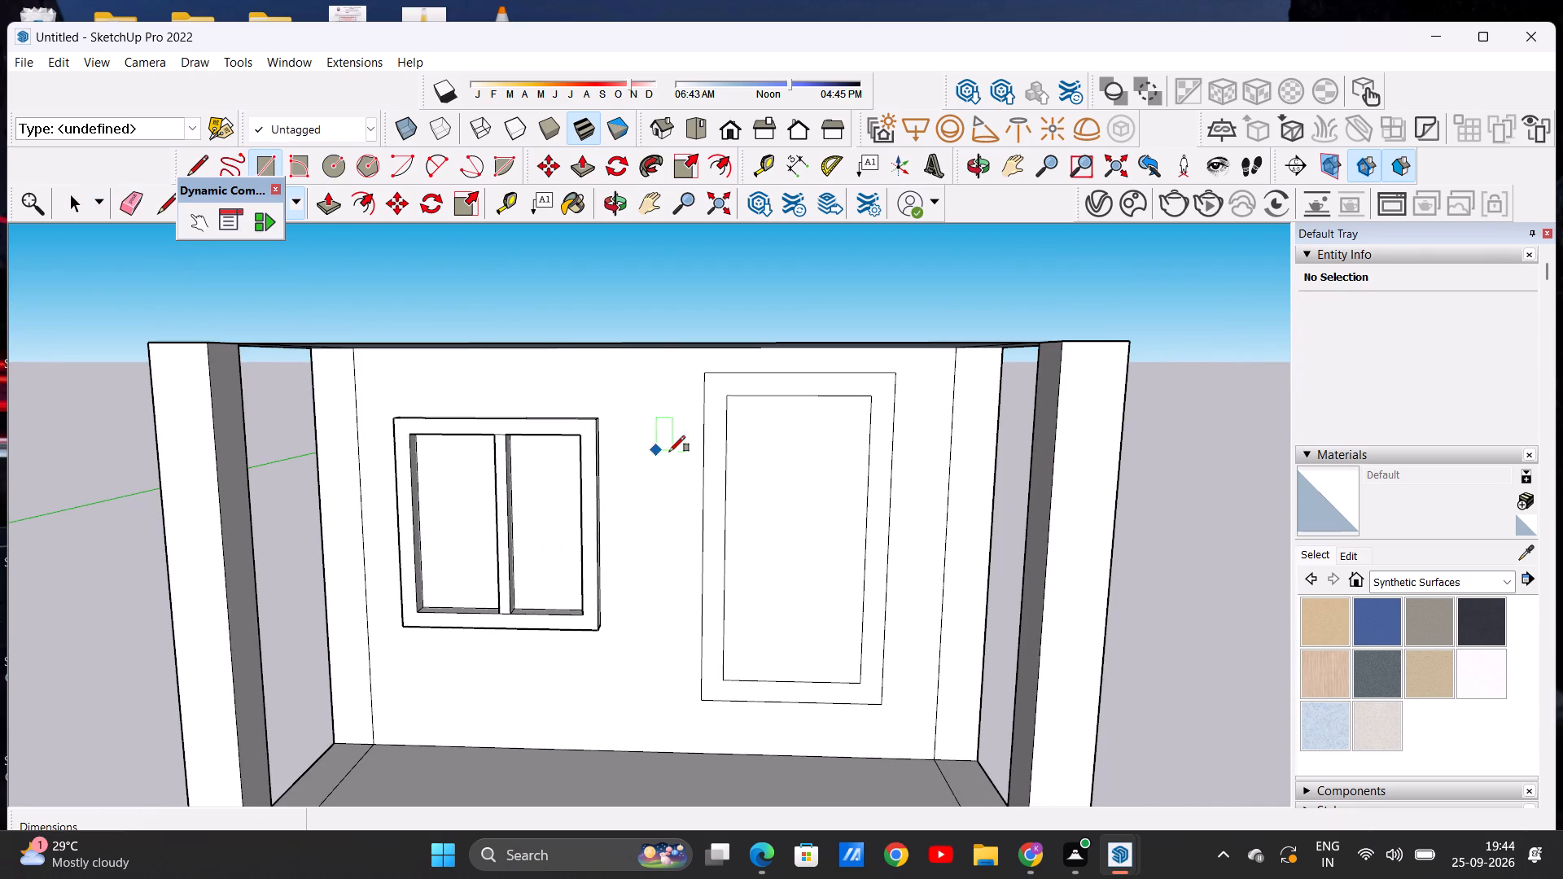
{"action": "scroll", "coordinate": [676, 452], "scroll_direction": "up", "scroll_amount": 4}
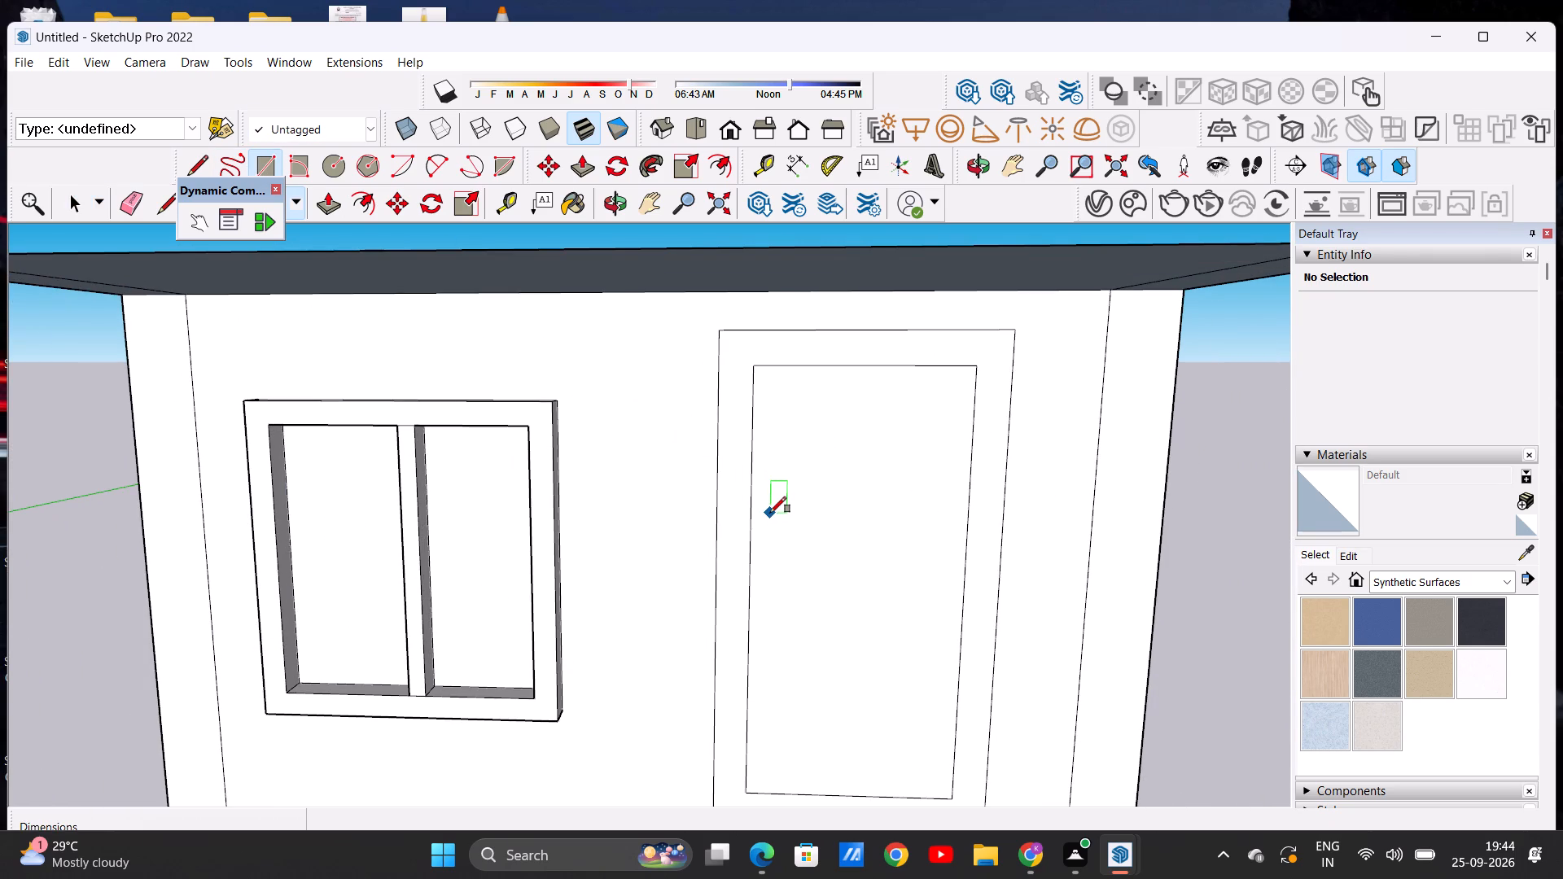
{"action": "left_click", "coordinate": [770, 513]}
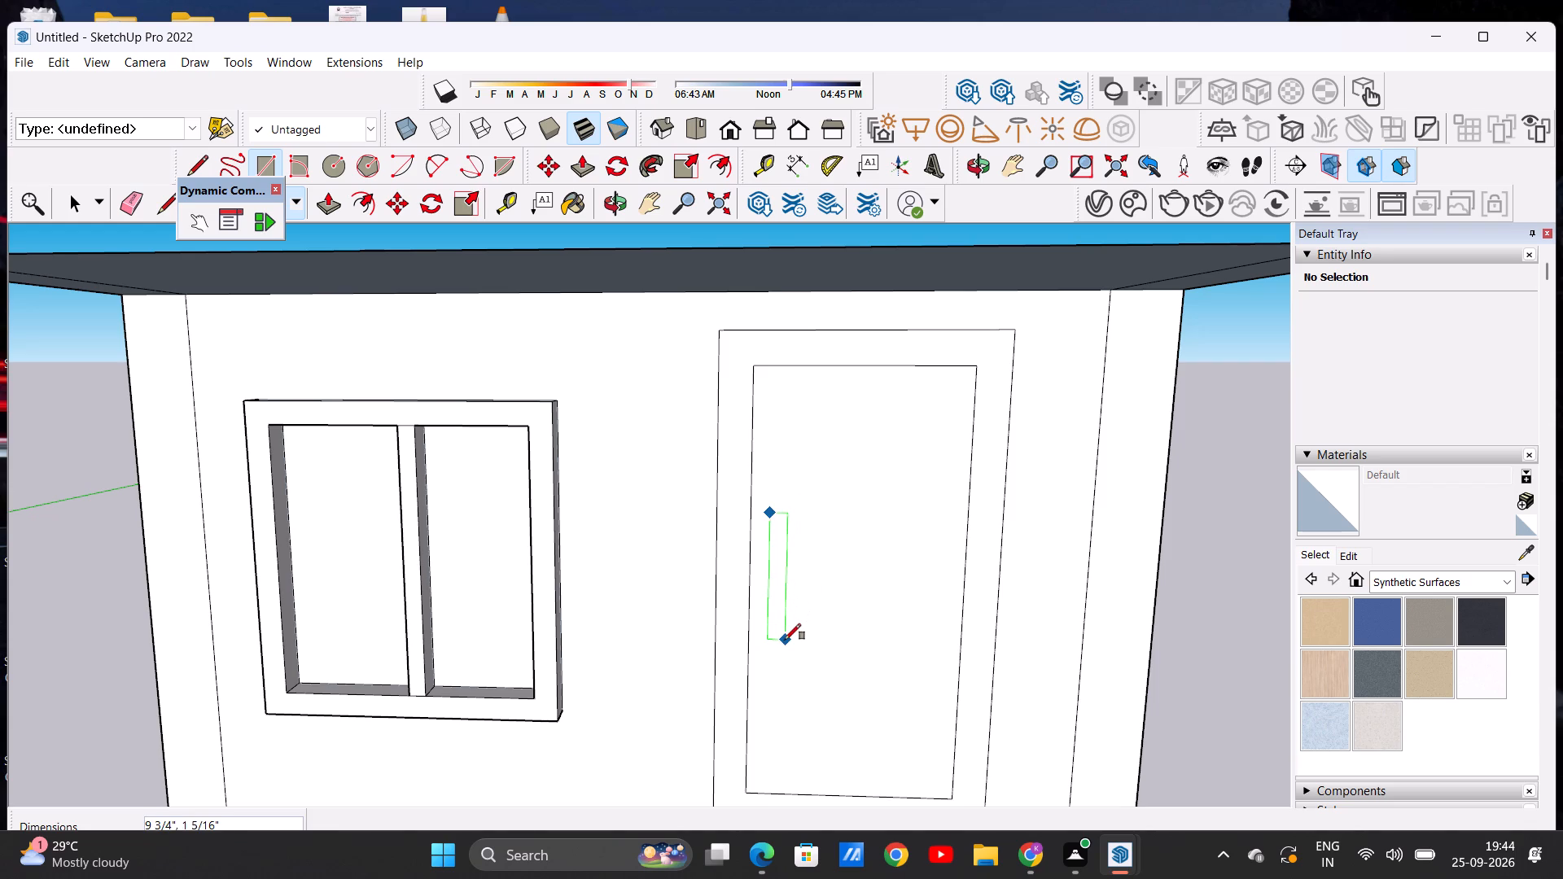
{"action": "left_click", "coordinate": [785, 640]}
{"action": "key", "text": "space"}
Paint the door frame with Wood Veneer 01 from the Wood materials.
{"action": "scroll", "coordinate": [704, 421], "scroll_direction": "down", "scroll_amount": 11}
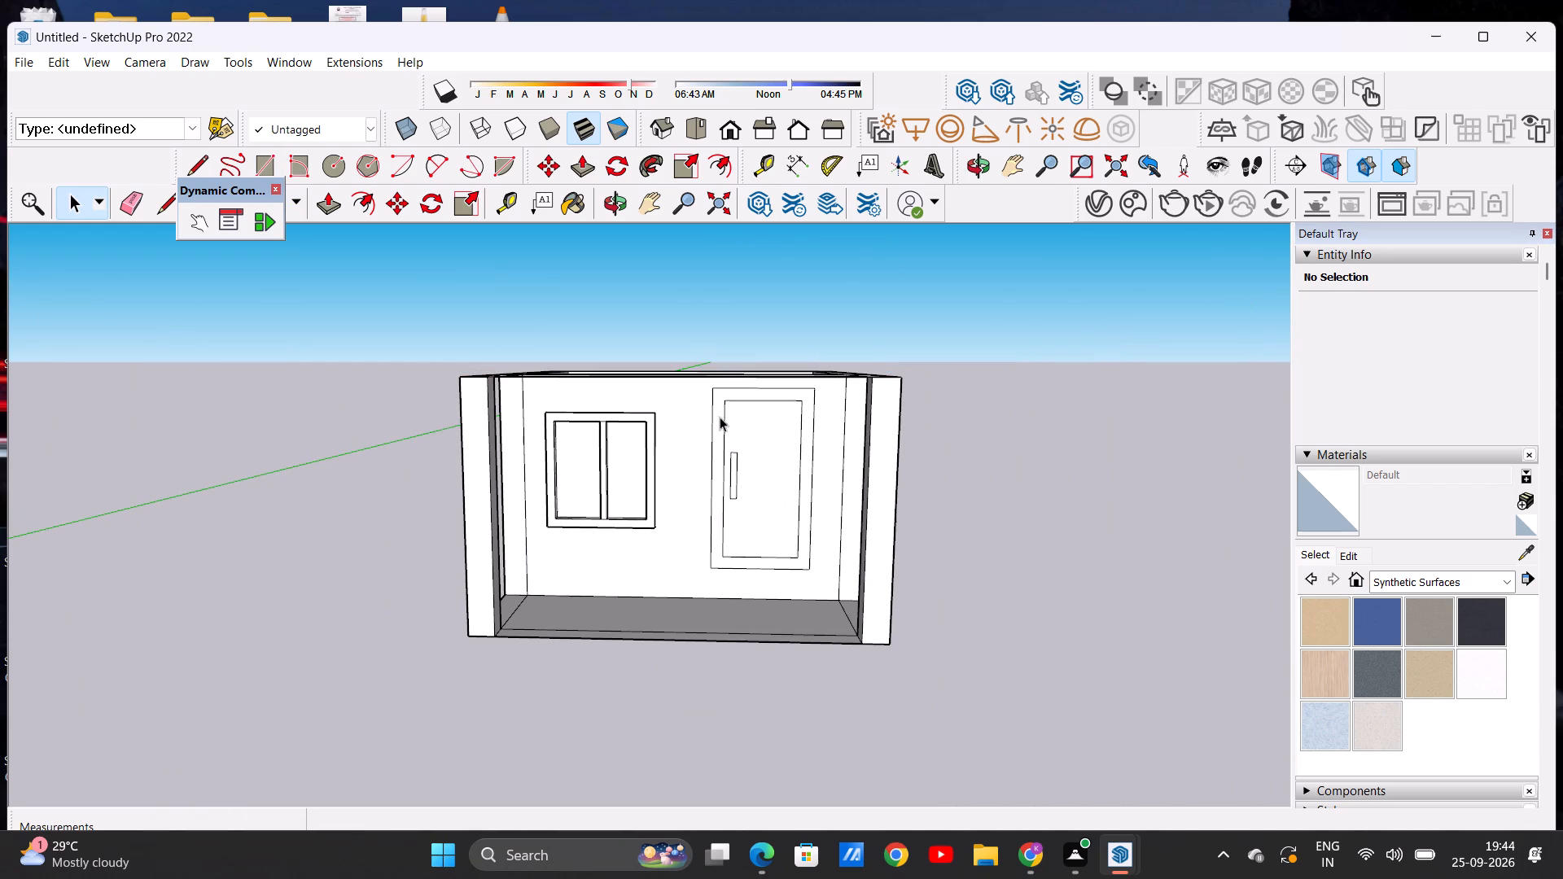
{"action": "left_click", "coordinate": [1505, 576]}
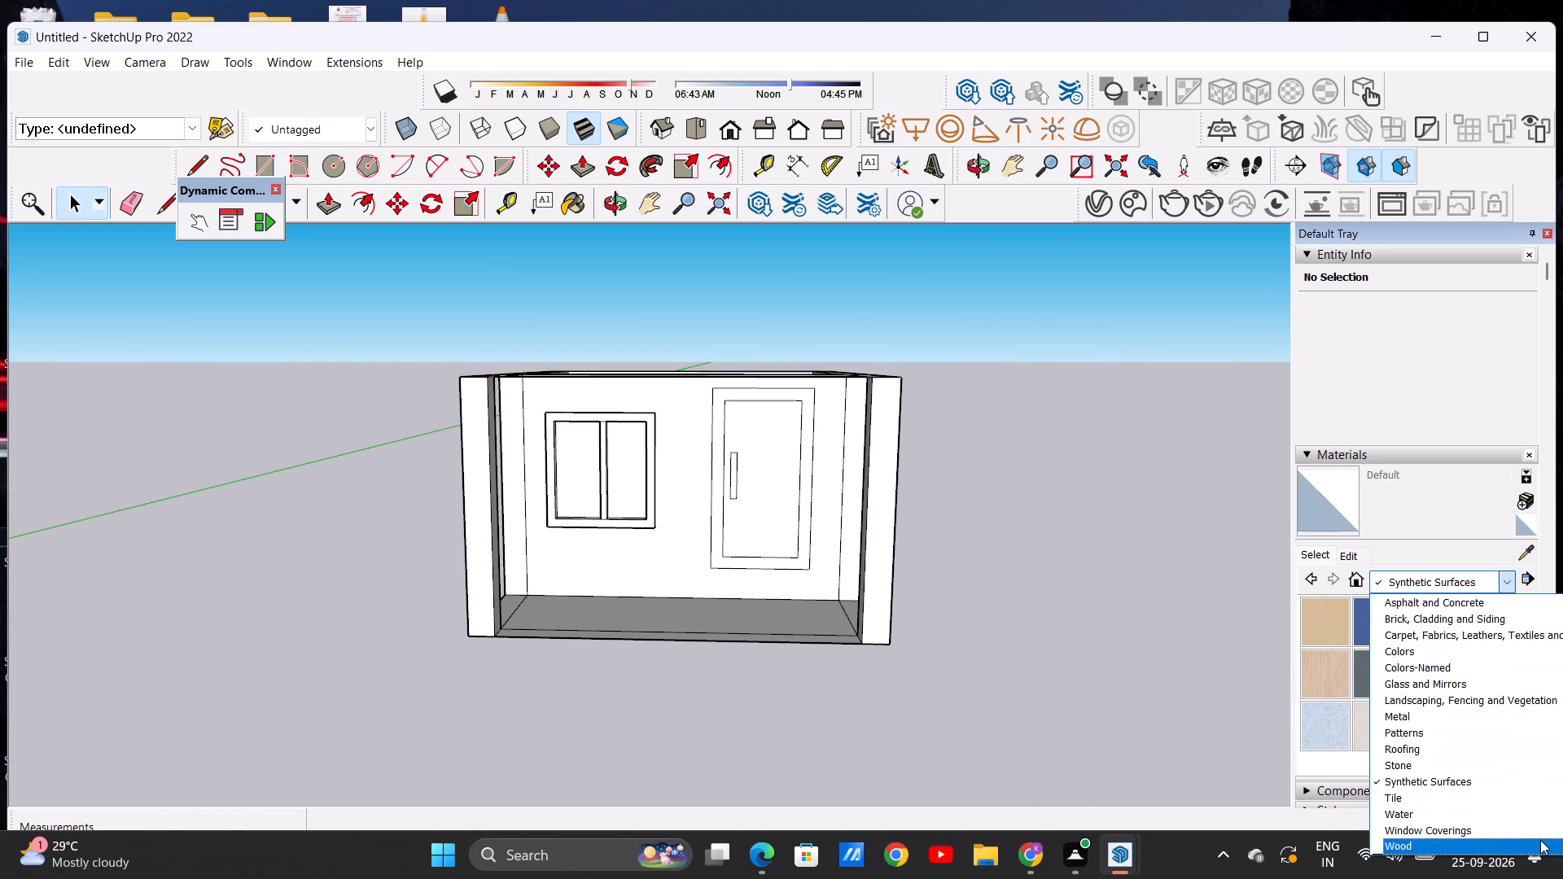
{"action": "left_click", "coordinate": [1540, 840]}
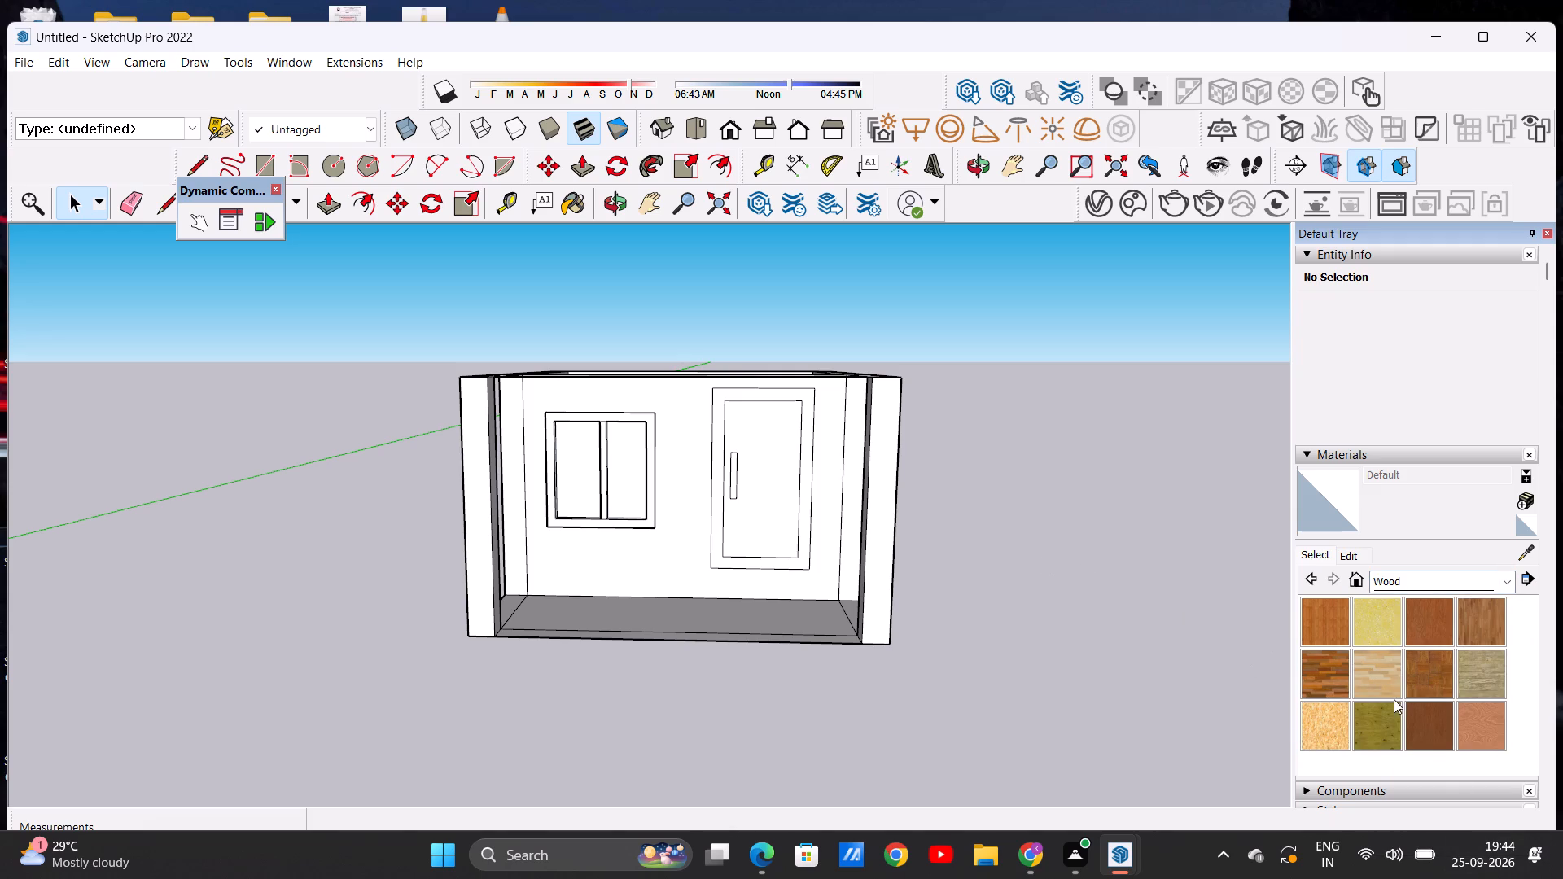
{"action": "left_click", "coordinate": [1435, 719]}
{"action": "scroll", "coordinate": [737, 450], "scroll_direction": "up", "scroll_amount": 6}
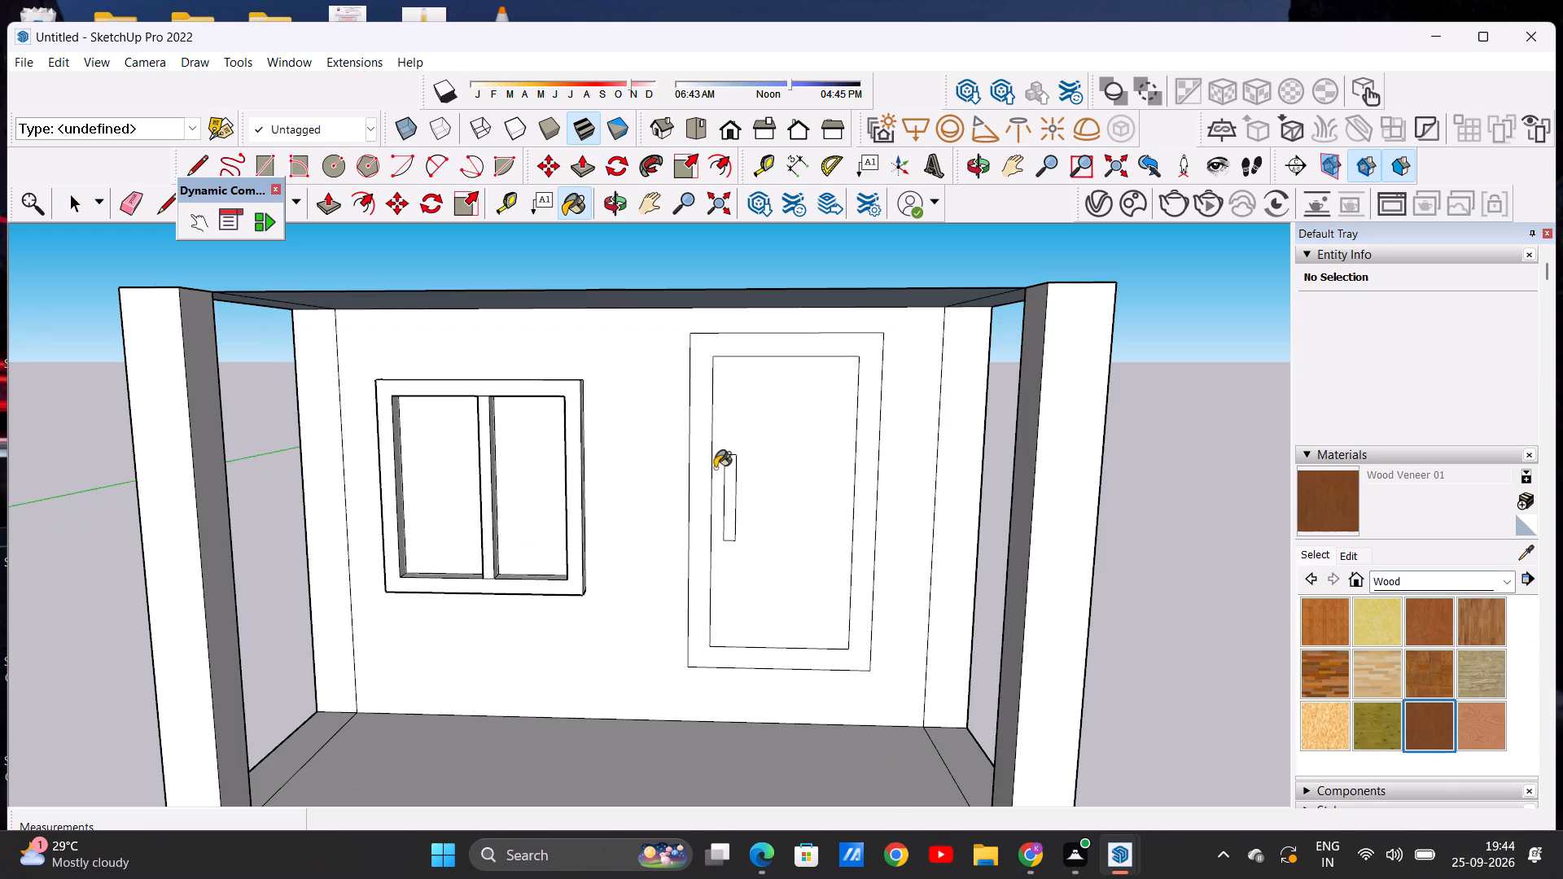
{"action": "left_click", "coordinate": [697, 476]}
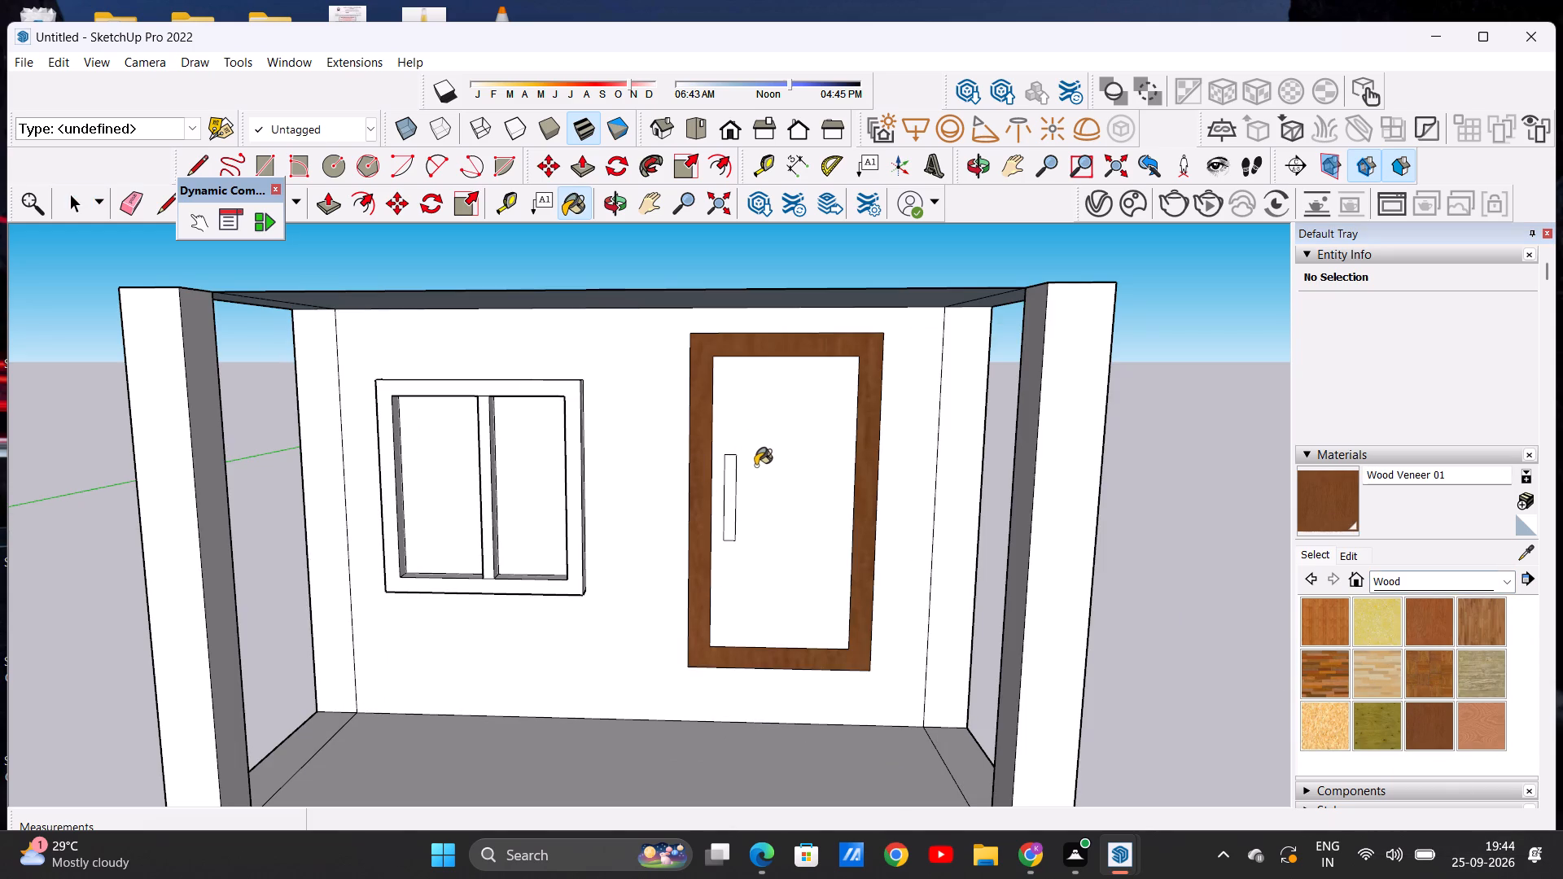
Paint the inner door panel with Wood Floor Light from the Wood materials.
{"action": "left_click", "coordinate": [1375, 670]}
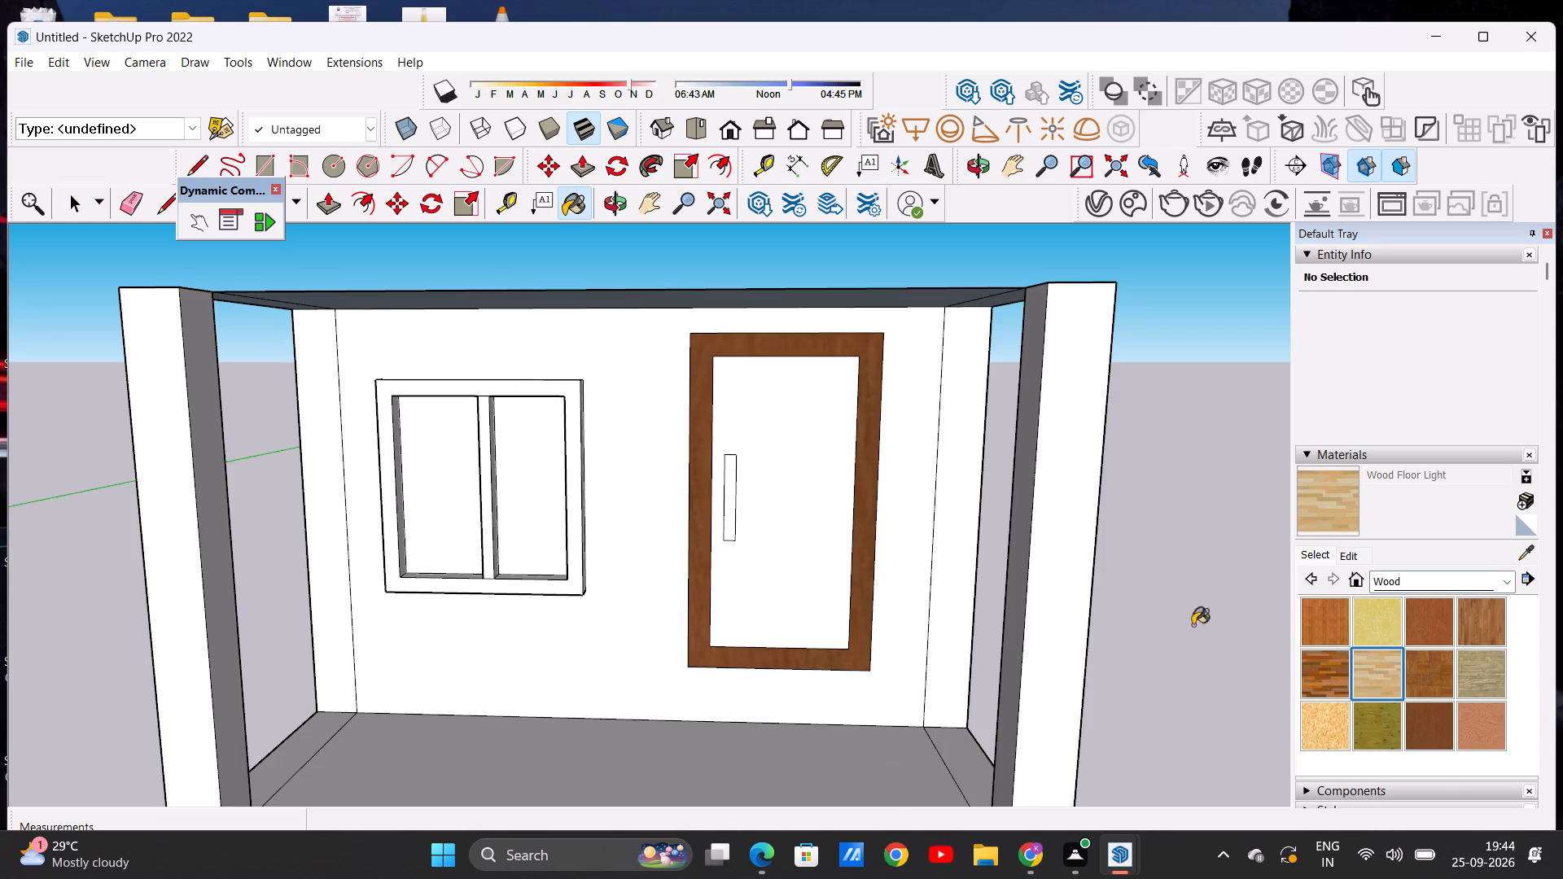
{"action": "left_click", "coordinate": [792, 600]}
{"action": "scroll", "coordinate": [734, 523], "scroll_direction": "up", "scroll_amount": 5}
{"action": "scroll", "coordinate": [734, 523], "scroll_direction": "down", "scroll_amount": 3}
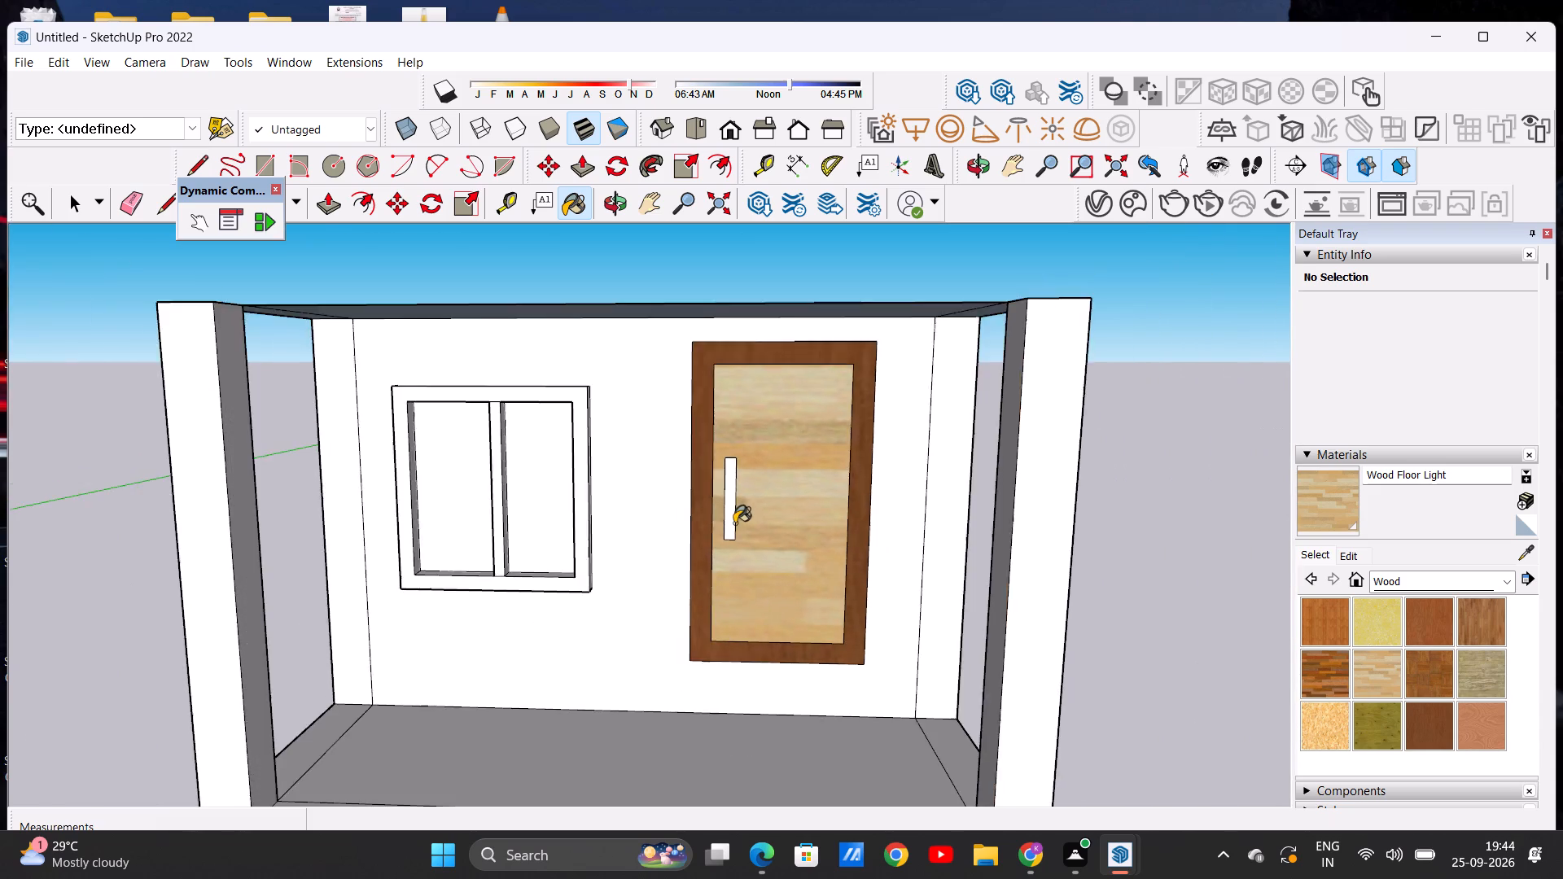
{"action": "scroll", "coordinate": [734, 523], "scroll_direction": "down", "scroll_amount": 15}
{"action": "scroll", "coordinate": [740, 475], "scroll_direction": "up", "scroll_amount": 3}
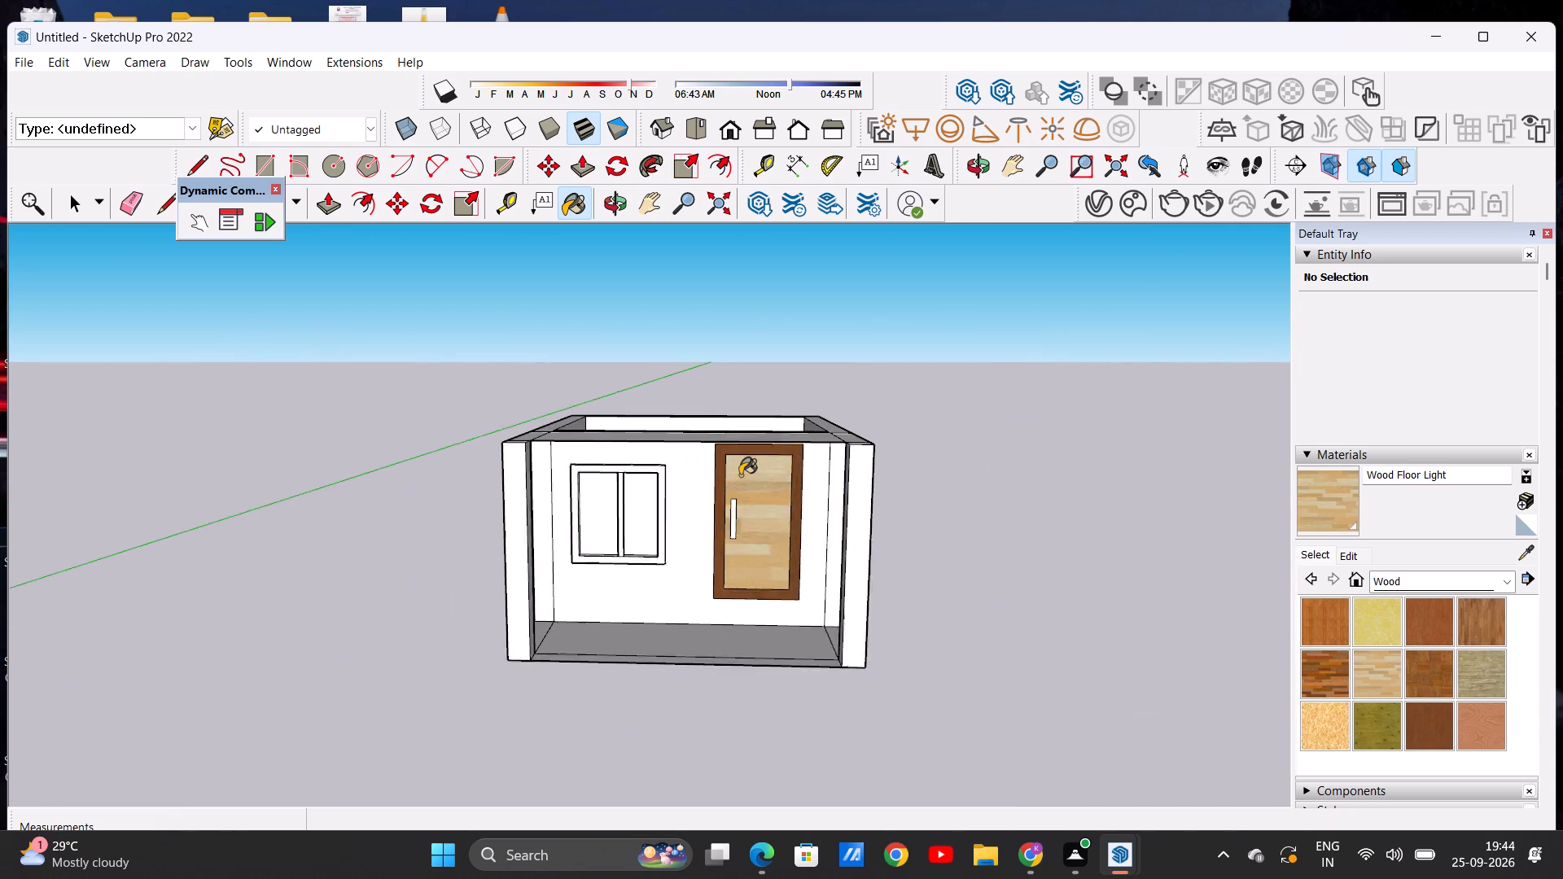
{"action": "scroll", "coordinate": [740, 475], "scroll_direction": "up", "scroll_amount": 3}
Paint the inner door panel with Wood Floor Parquet from the Wood materials.
{"action": "left_click", "coordinate": [1428, 669]}
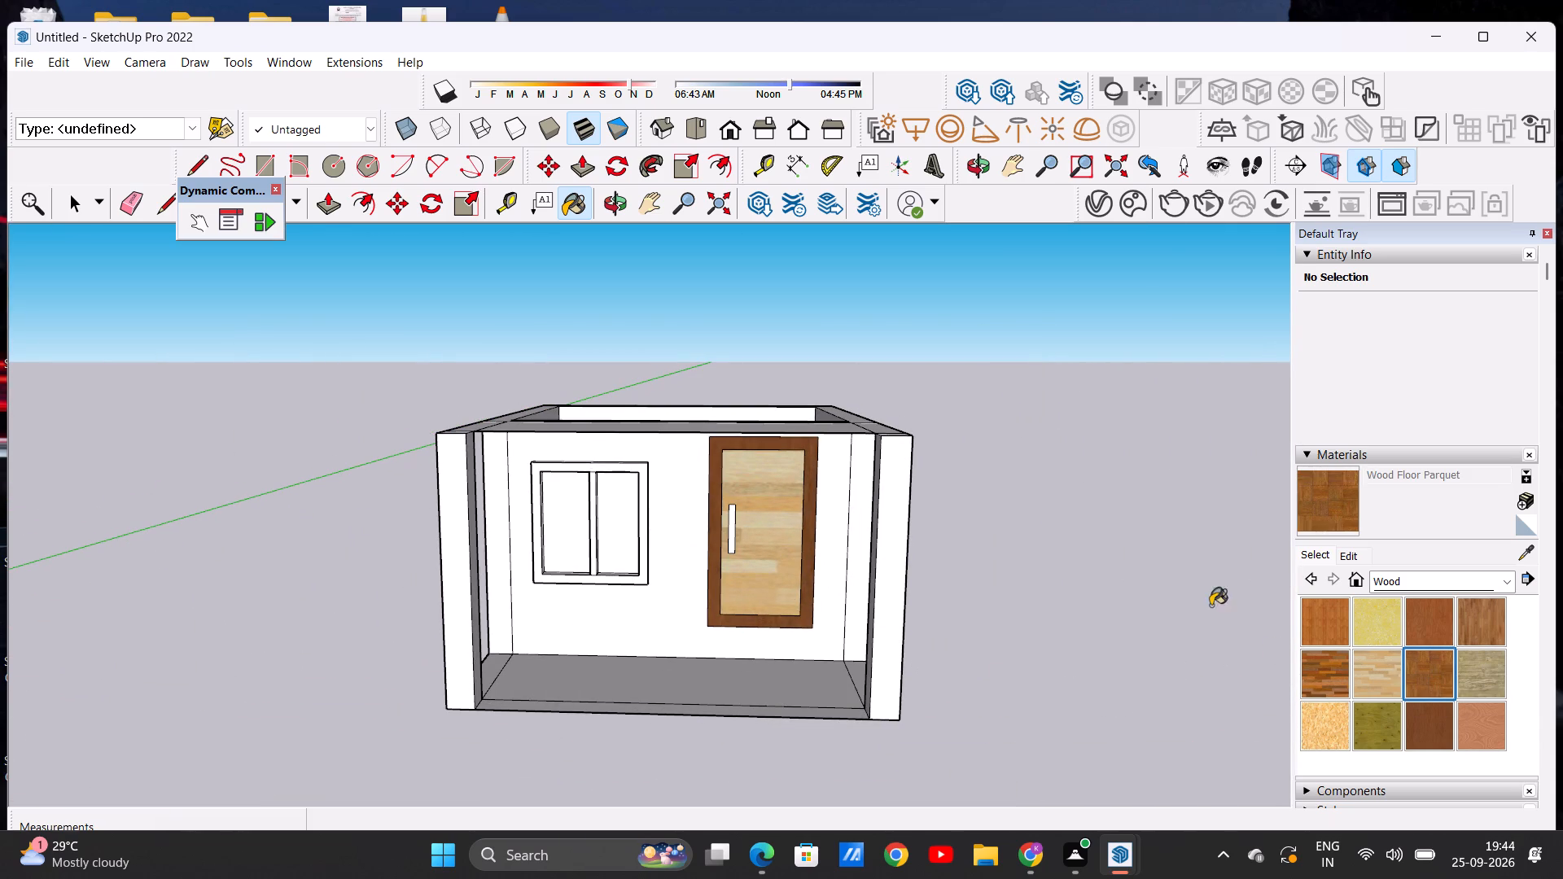
{"action": "scroll", "coordinate": [825, 521], "scroll_direction": "up", "scroll_amount": 4}
{"action": "left_click", "coordinate": [776, 525]}
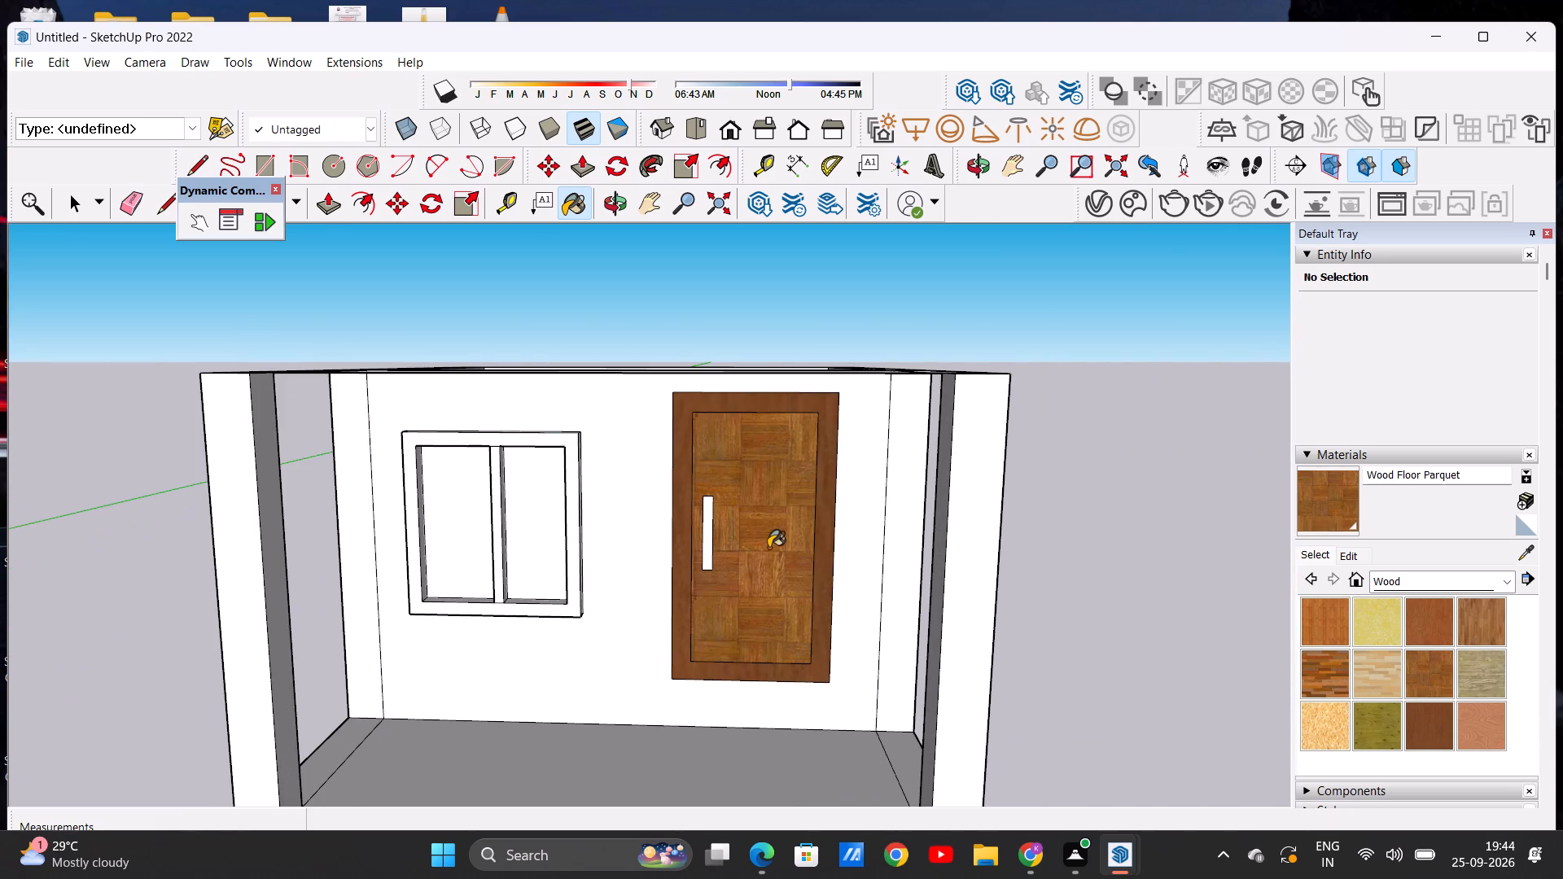
Paint the narrow vertical door handle with Wood Floor Light.
{"action": "scroll", "coordinate": [768, 548], "scroll_direction": "down", "scroll_amount": 3}
{"action": "left_click", "coordinate": [1369, 676]}
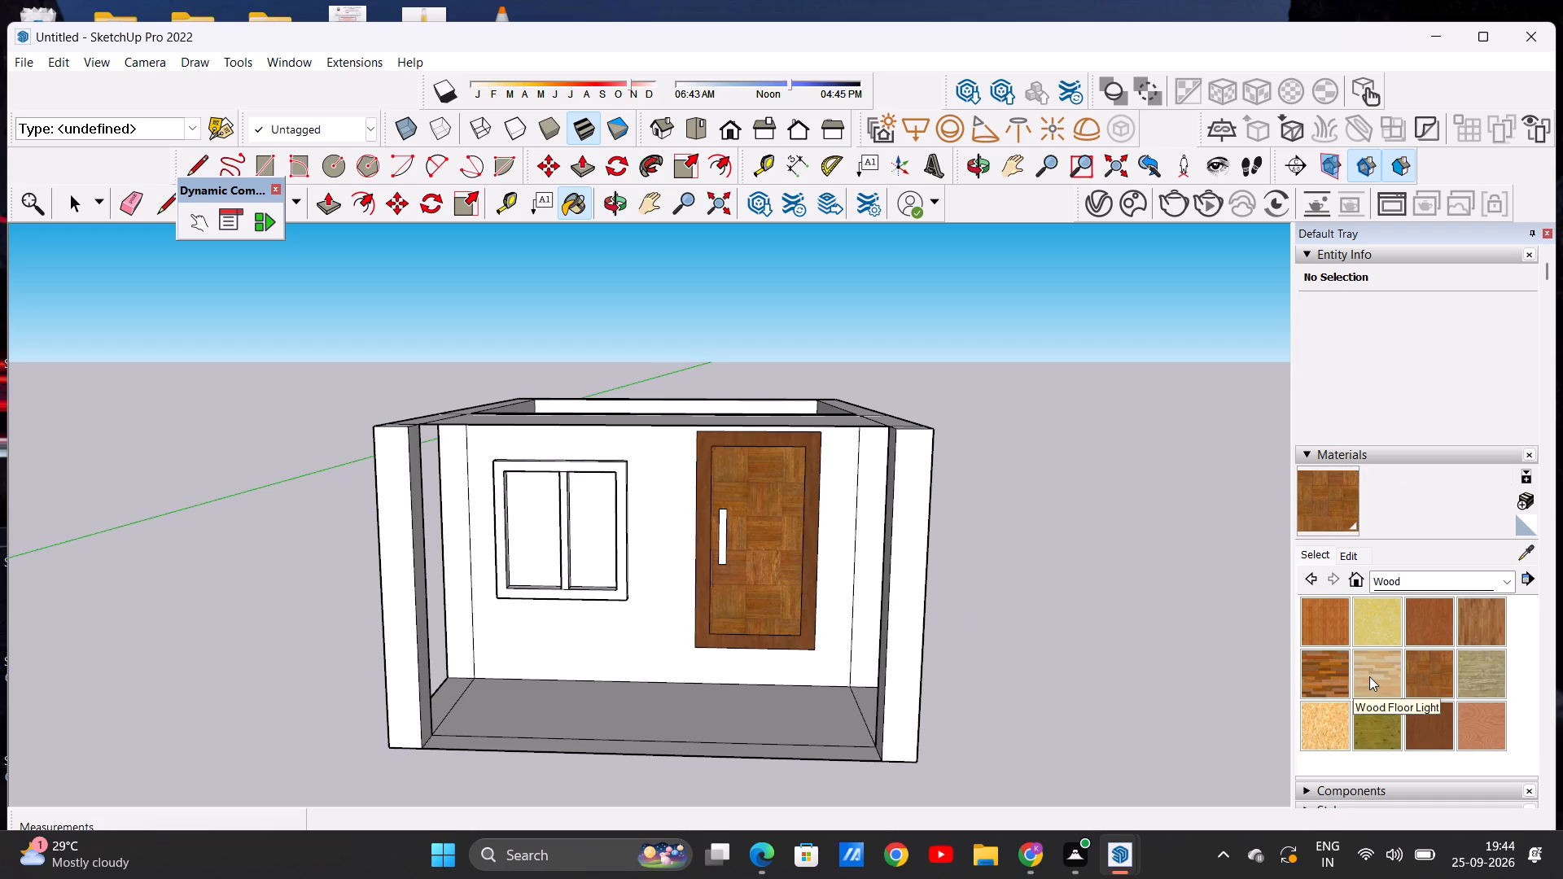
{"action": "scroll", "coordinate": [751, 538], "scroll_direction": "up", "scroll_amount": 6}
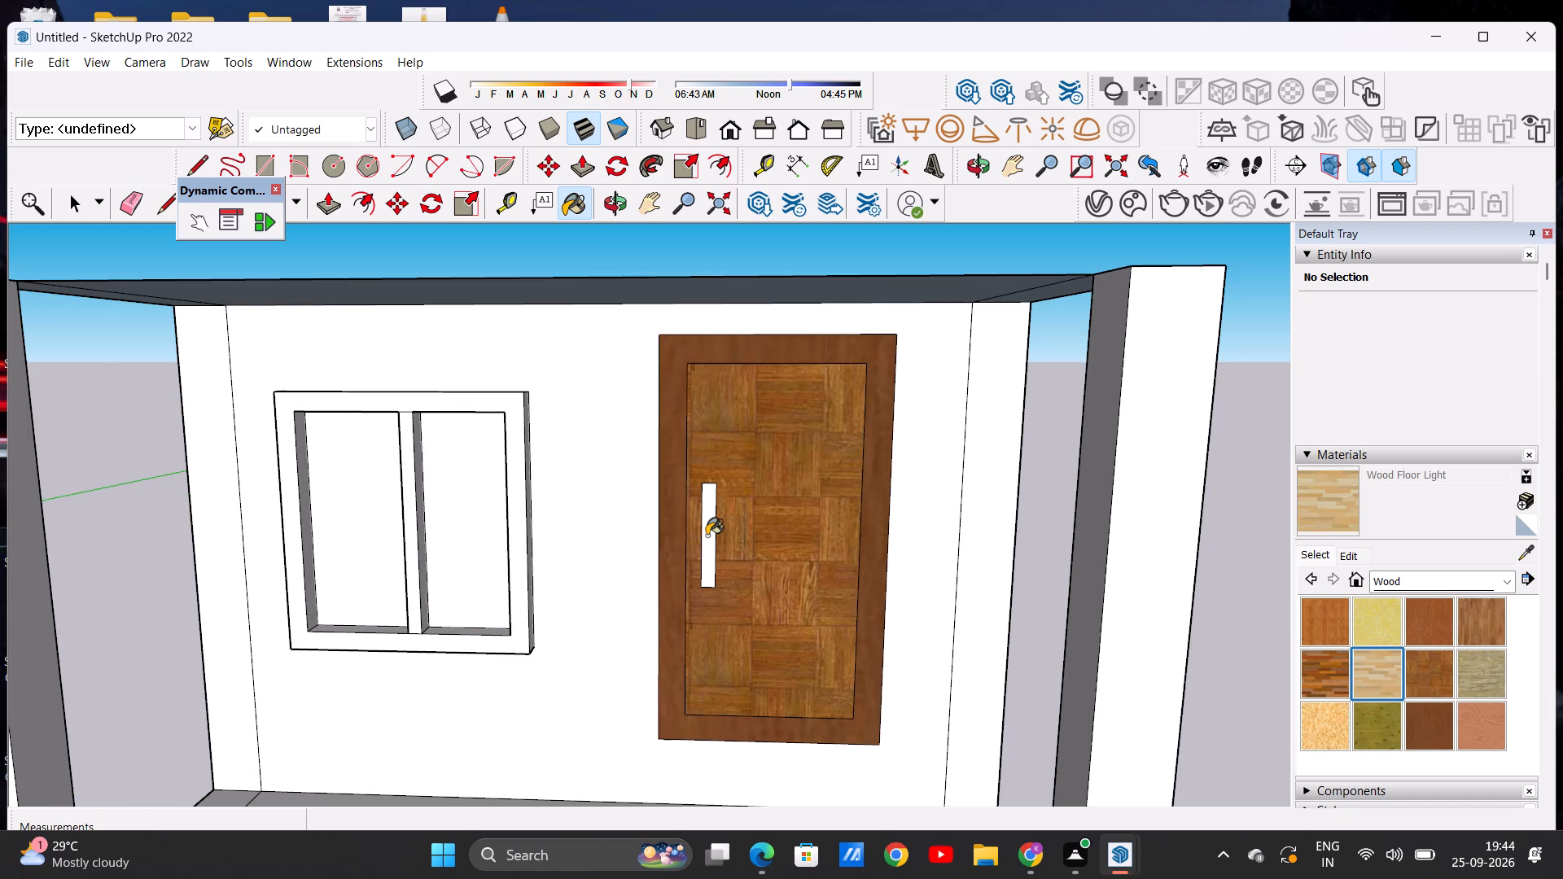
{"action": "left_click", "coordinate": [702, 540]}
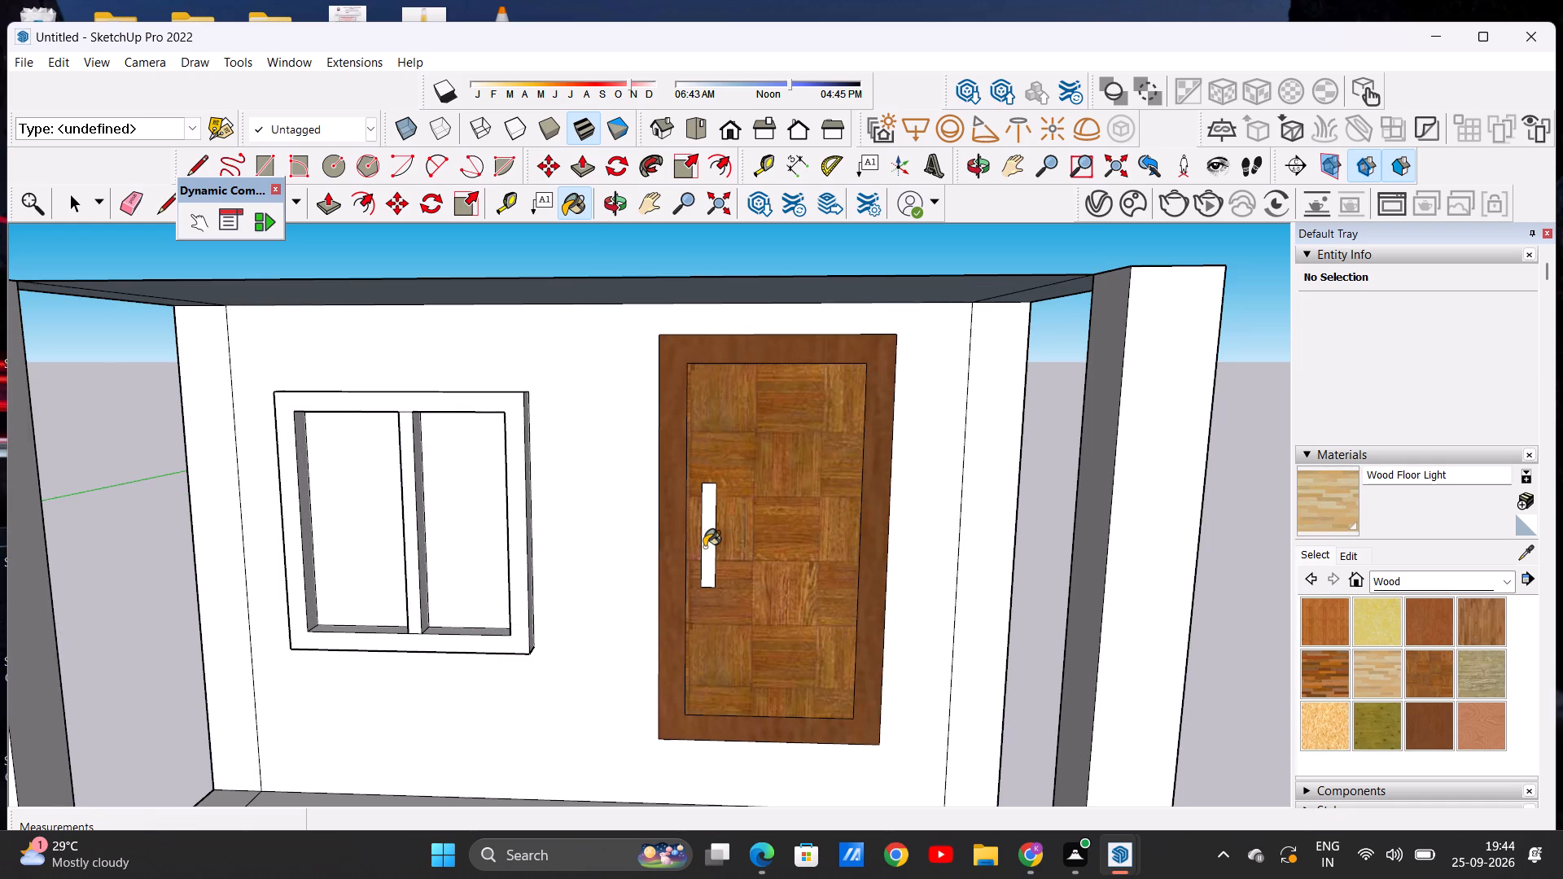
{"action": "left_click", "coordinate": [706, 547]}
{"action": "scroll", "coordinate": [749, 542], "scroll_direction": "down", "scroll_amount": 11}
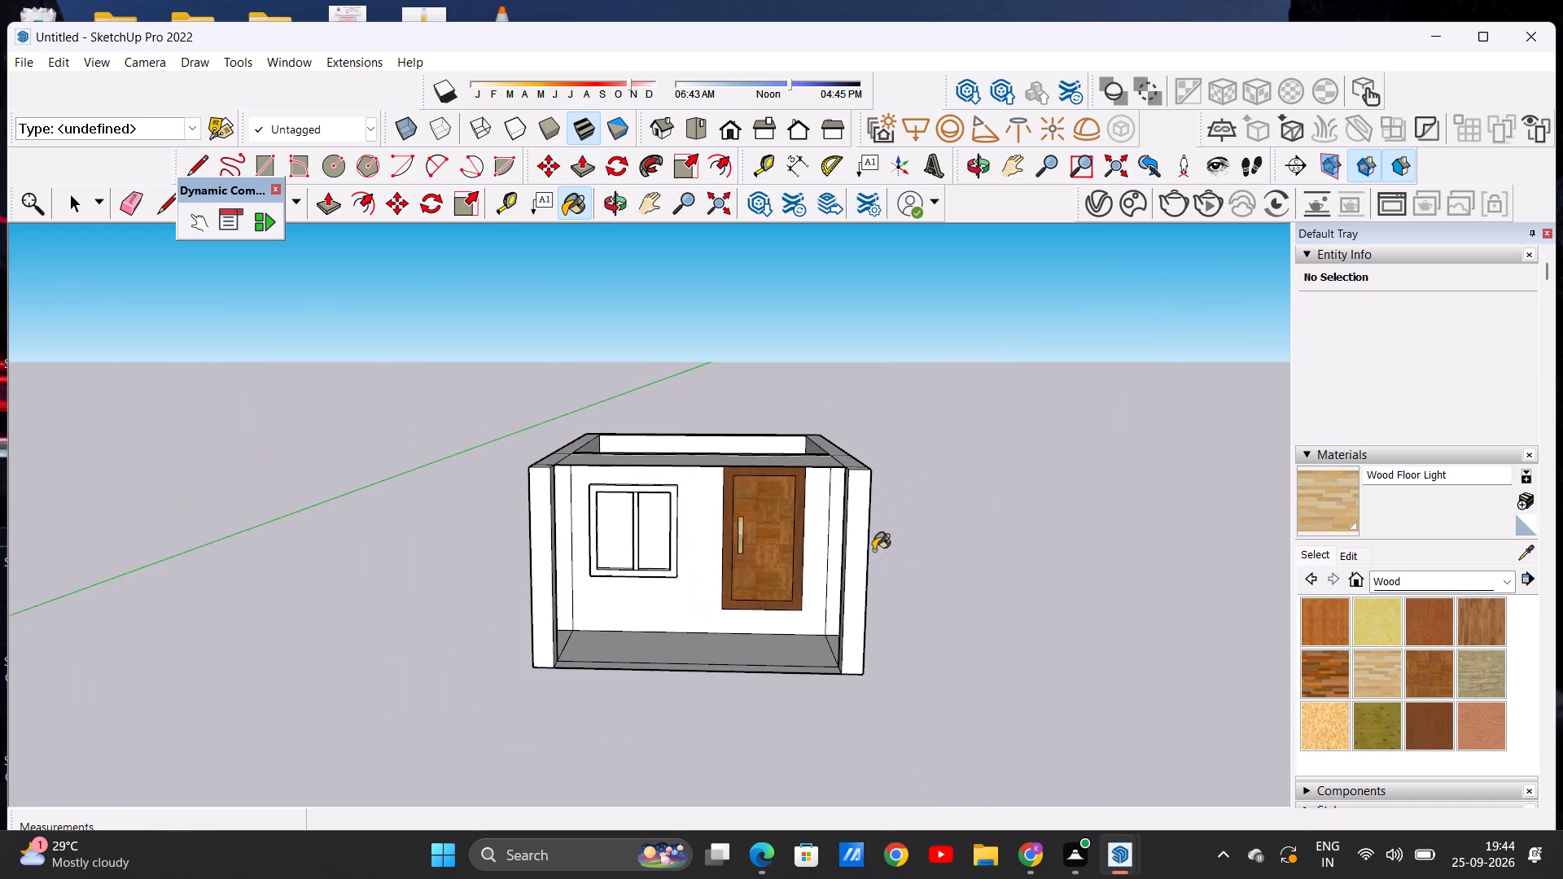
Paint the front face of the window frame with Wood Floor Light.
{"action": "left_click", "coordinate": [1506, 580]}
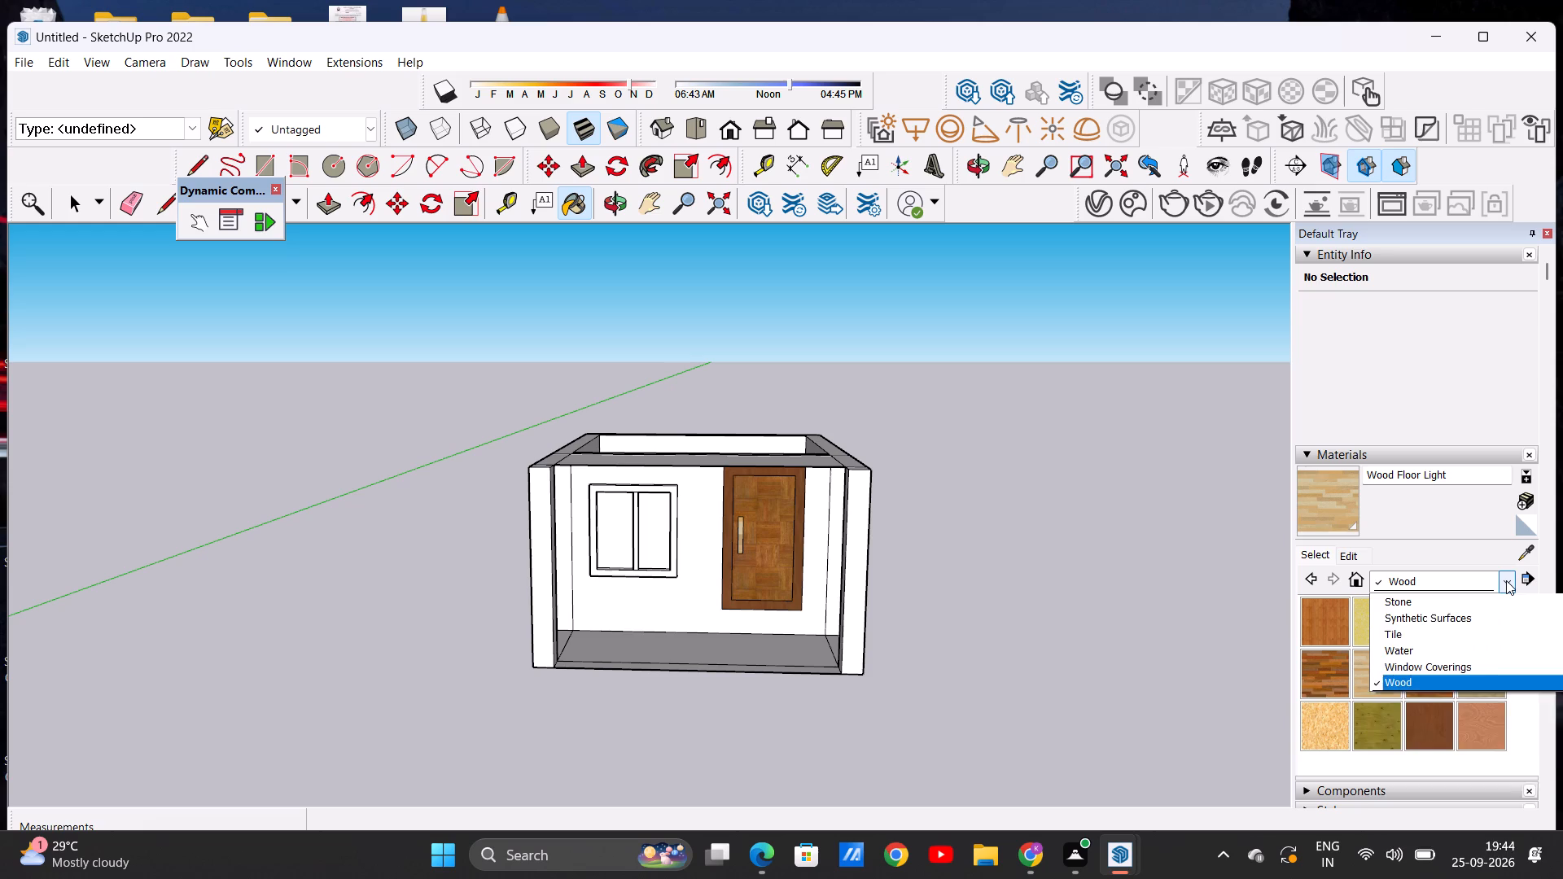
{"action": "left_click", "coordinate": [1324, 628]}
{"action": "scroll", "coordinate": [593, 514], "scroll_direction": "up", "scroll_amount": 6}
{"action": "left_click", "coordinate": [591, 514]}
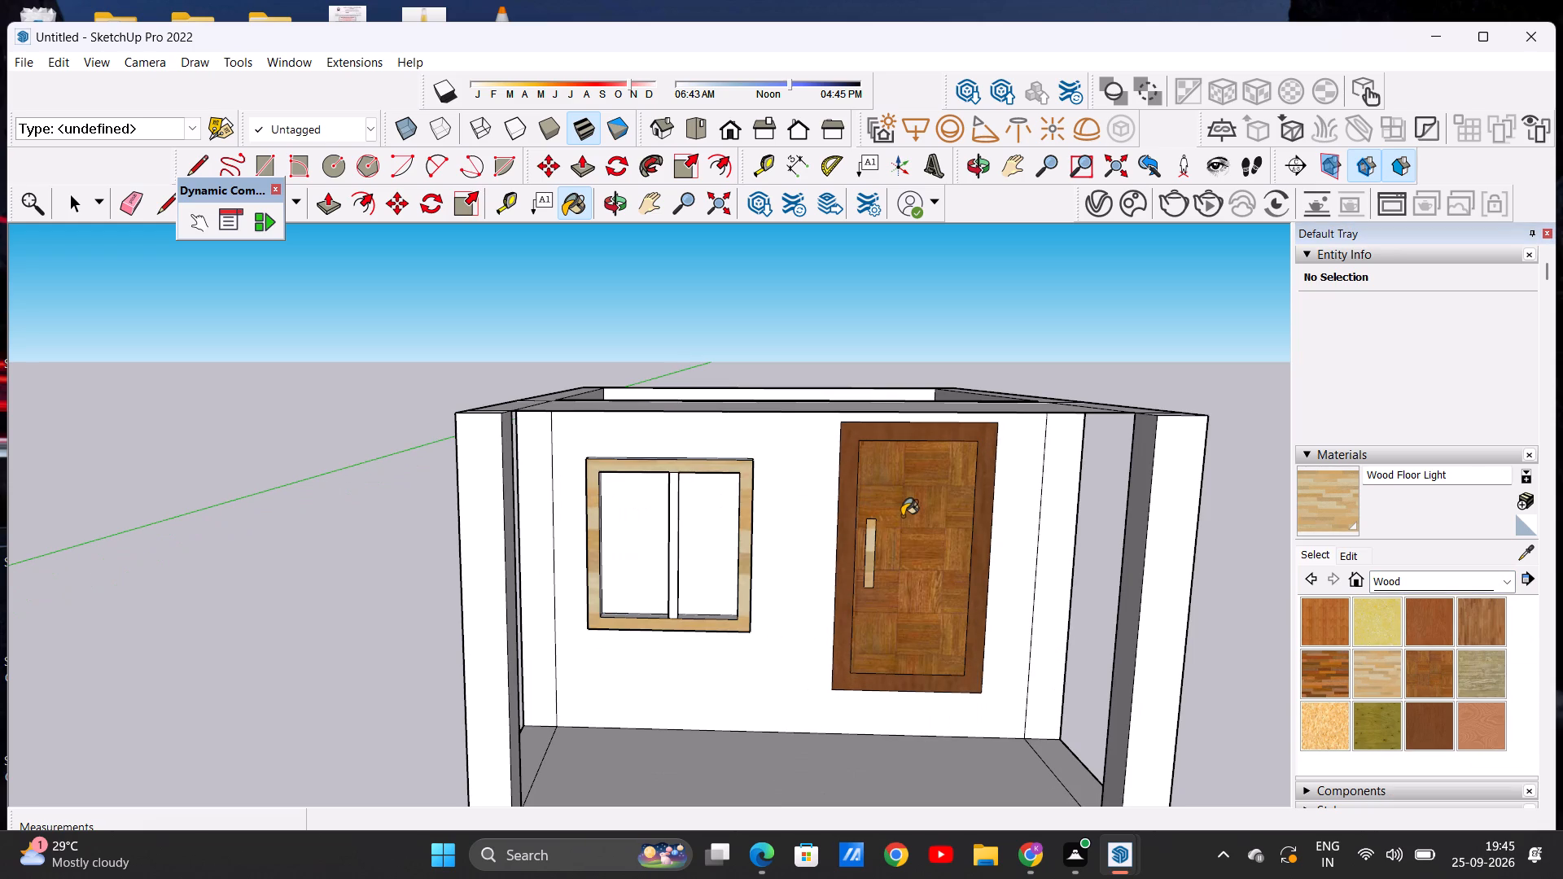
Paint the front faces of the window frame and its centre mullion with Wood Veneer 01.
{"action": "left_click", "coordinate": [1438, 722]}
{"action": "scroll", "coordinate": [747, 531], "scroll_direction": "up", "scroll_amount": 5}
{"action": "left_click", "coordinate": [747, 531]}
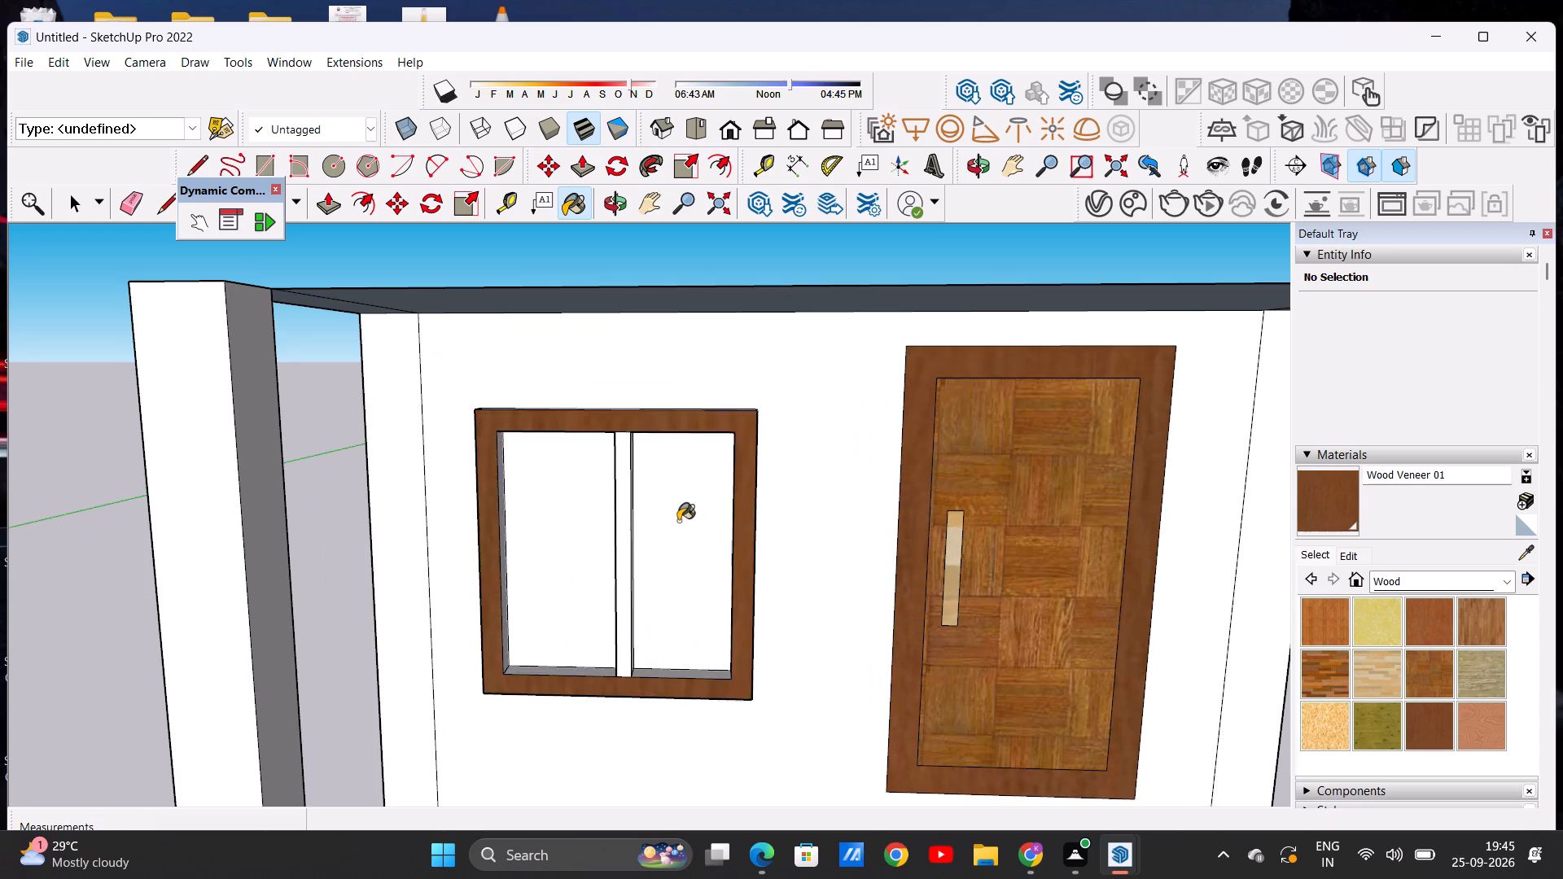
{"action": "middle_click_drag", "start_coordinate": [690, 533], "coordinate": [621, 618]}
{"action": "scroll", "coordinate": [595, 574], "scroll_direction": "up", "scroll_amount": 3}
{"action": "left_click", "coordinate": [595, 569]}
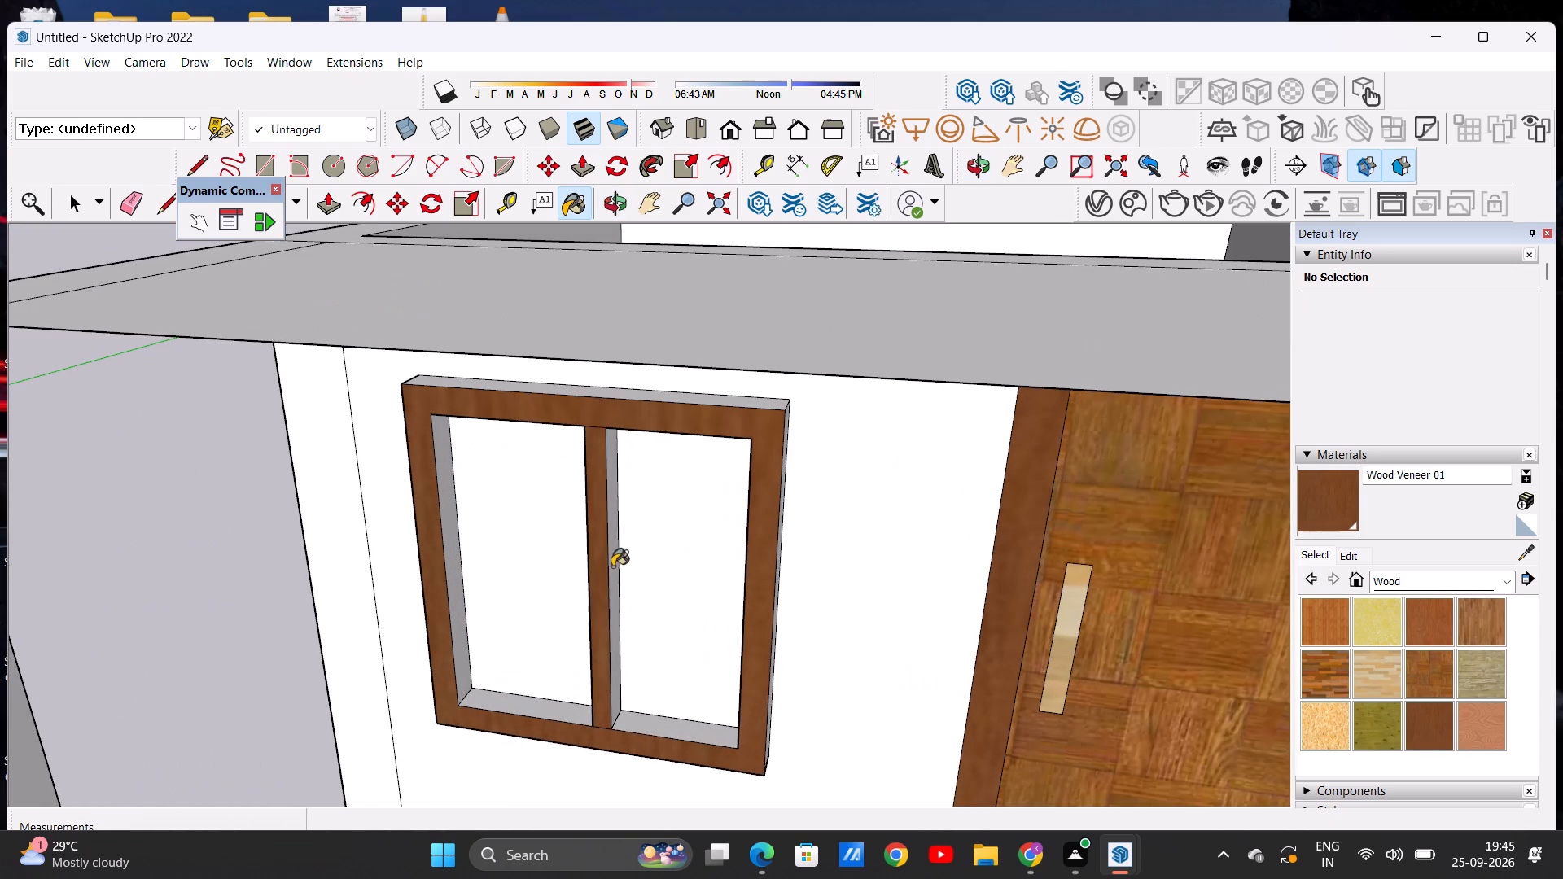
Paint both side faces of the window's centre mullion with Wood Veneer 01.
{"action": "left_click", "coordinate": [612, 566]}
{"action": "scroll", "coordinate": [567, 569], "scroll_direction": "up", "scroll_amount": 1}
{"action": "middle_click_drag", "start_coordinate": [650, 569], "coordinate": [772, 564]}
{"action": "scroll", "coordinate": [539, 563], "scroll_direction": "up", "scroll_amount": 1}
{"action": "middle_click_drag", "start_coordinate": [542, 563], "coordinate": [698, 548]}
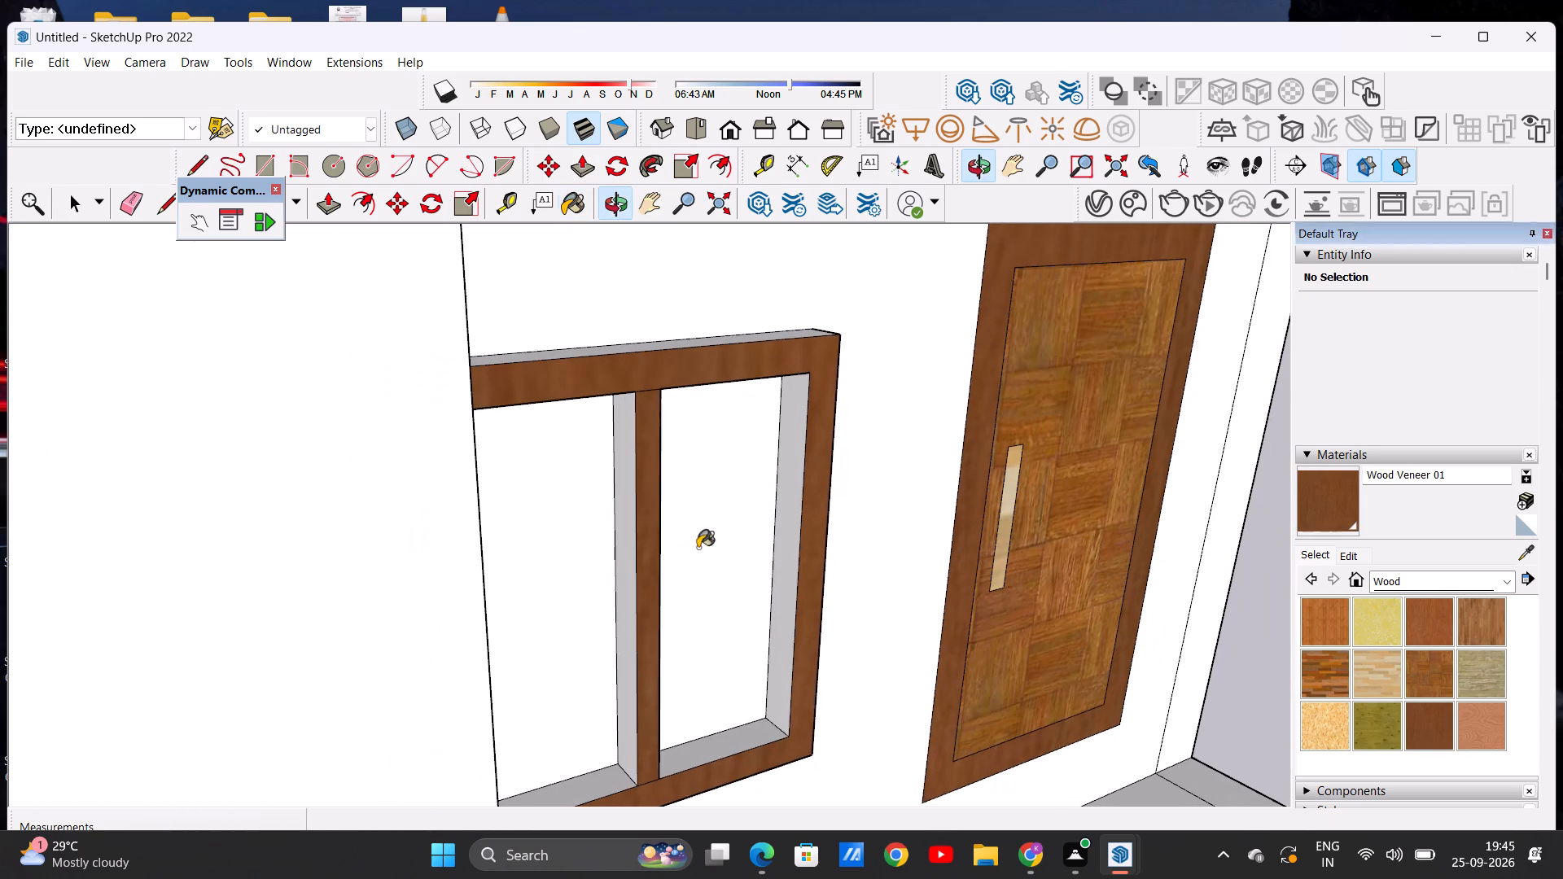
{"action": "left_click", "coordinate": [627, 560]}
Paint the inner side and bottom faces of the window frame with Wood Veneer 01.
{"action": "scroll", "coordinate": [592, 524], "scroll_direction": "down", "scroll_amount": 11}
{"action": "middle_click_drag", "start_coordinate": [681, 523], "coordinate": [571, 529]}
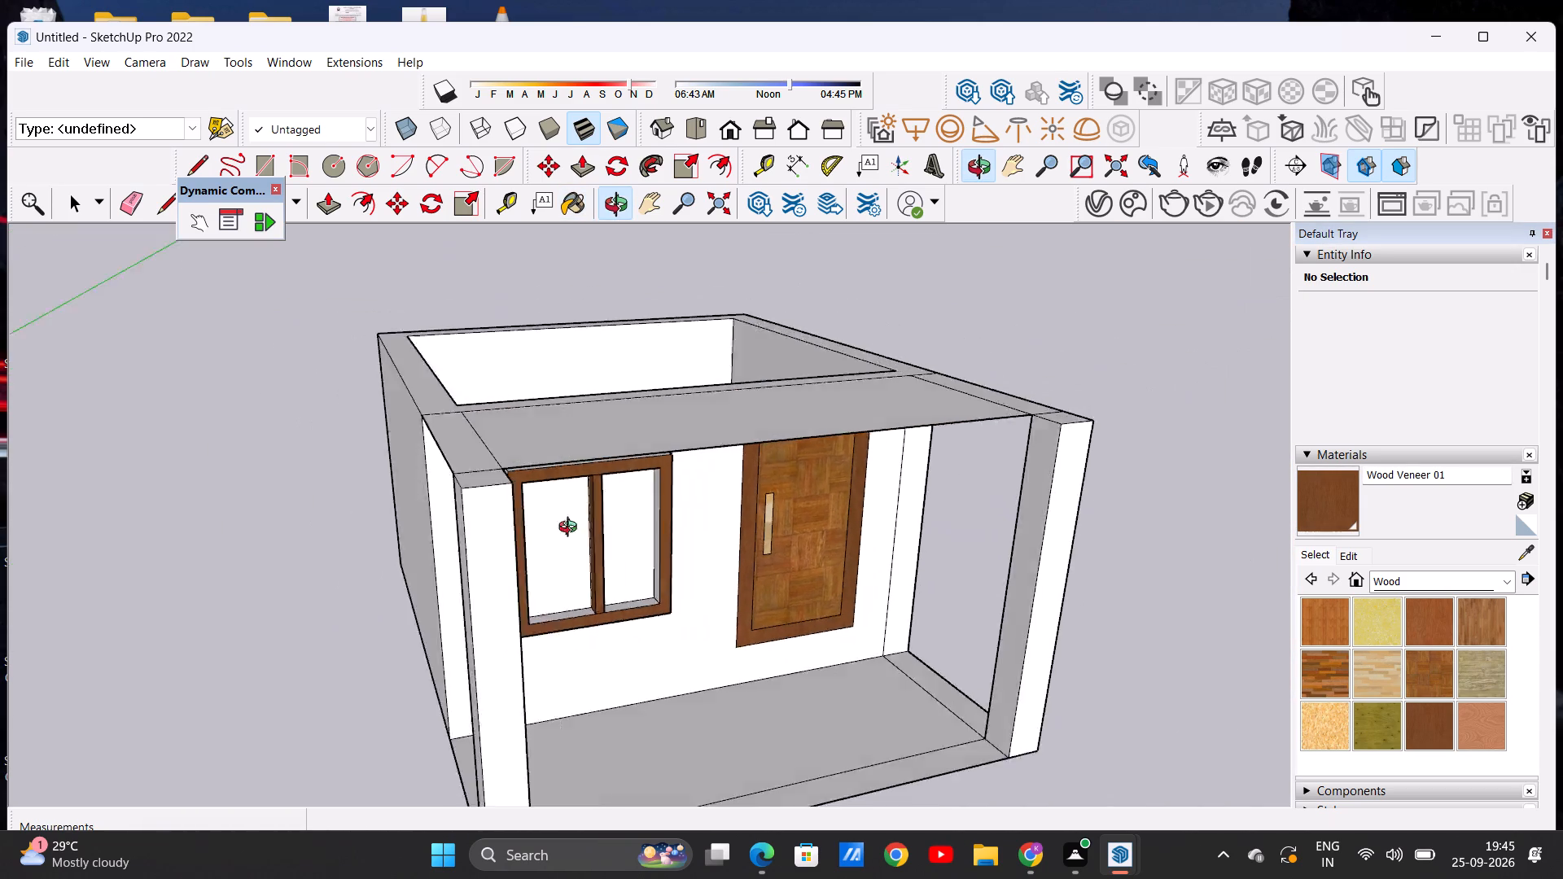
{"action": "middle_click_drag", "start_coordinate": [571, 529], "coordinate": [357, 500]}
{"action": "scroll", "coordinate": [486, 504], "scroll_direction": "up", "scroll_amount": 6}
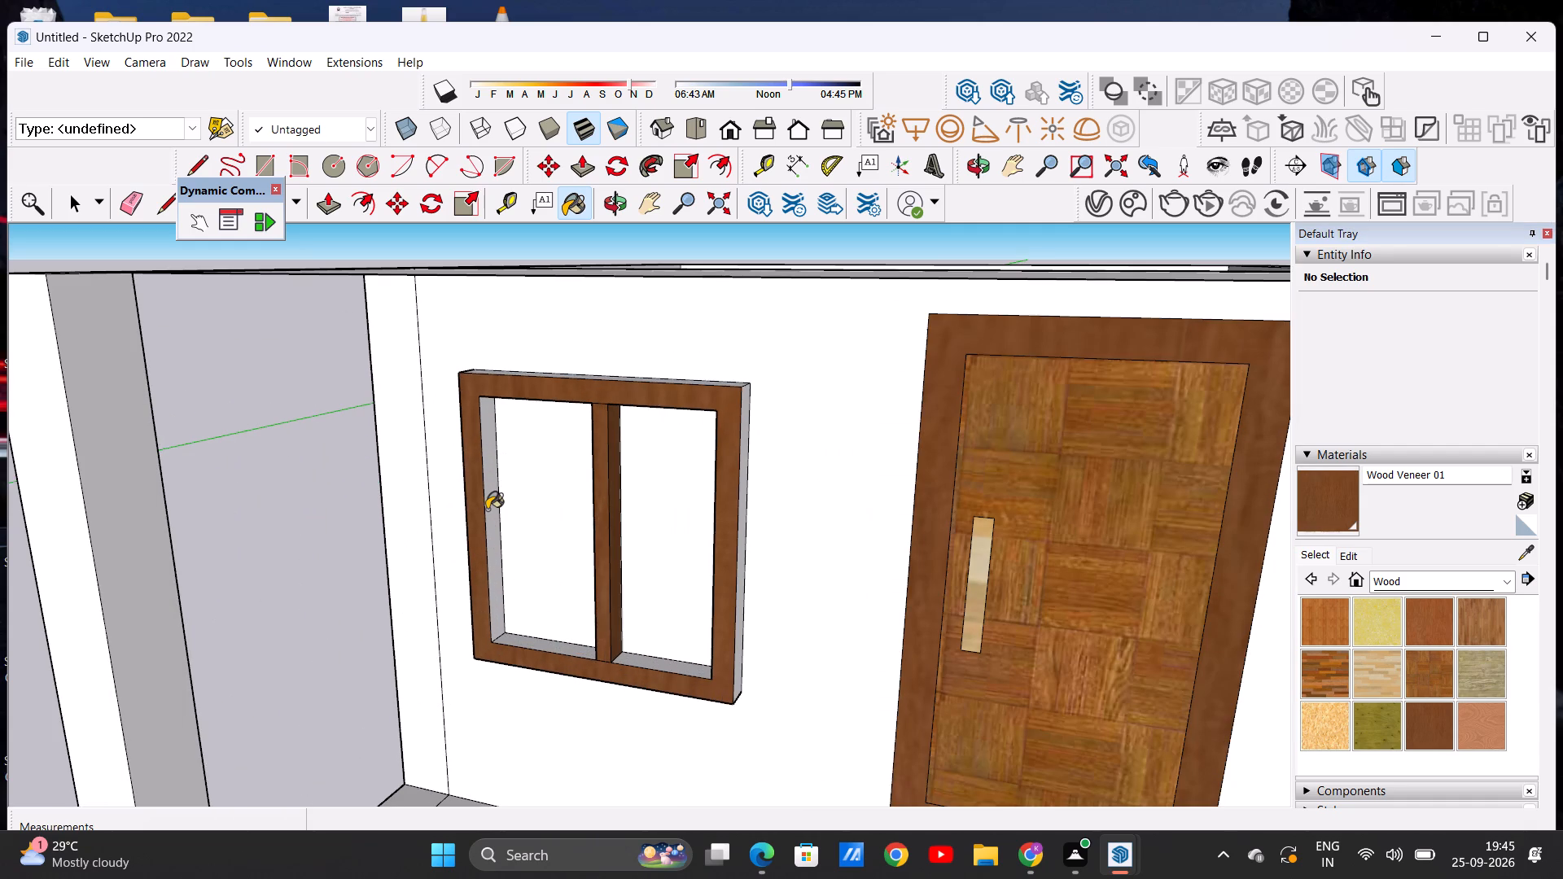
{"action": "left_click", "coordinate": [487, 509]}
{"action": "middle_click_drag", "start_coordinate": [488, 514], "coordinate": [592, 601]}
{"action": "scroll", "coordinate": [606, 624], "scroll_direction": "up", "scroll_amount": 1}
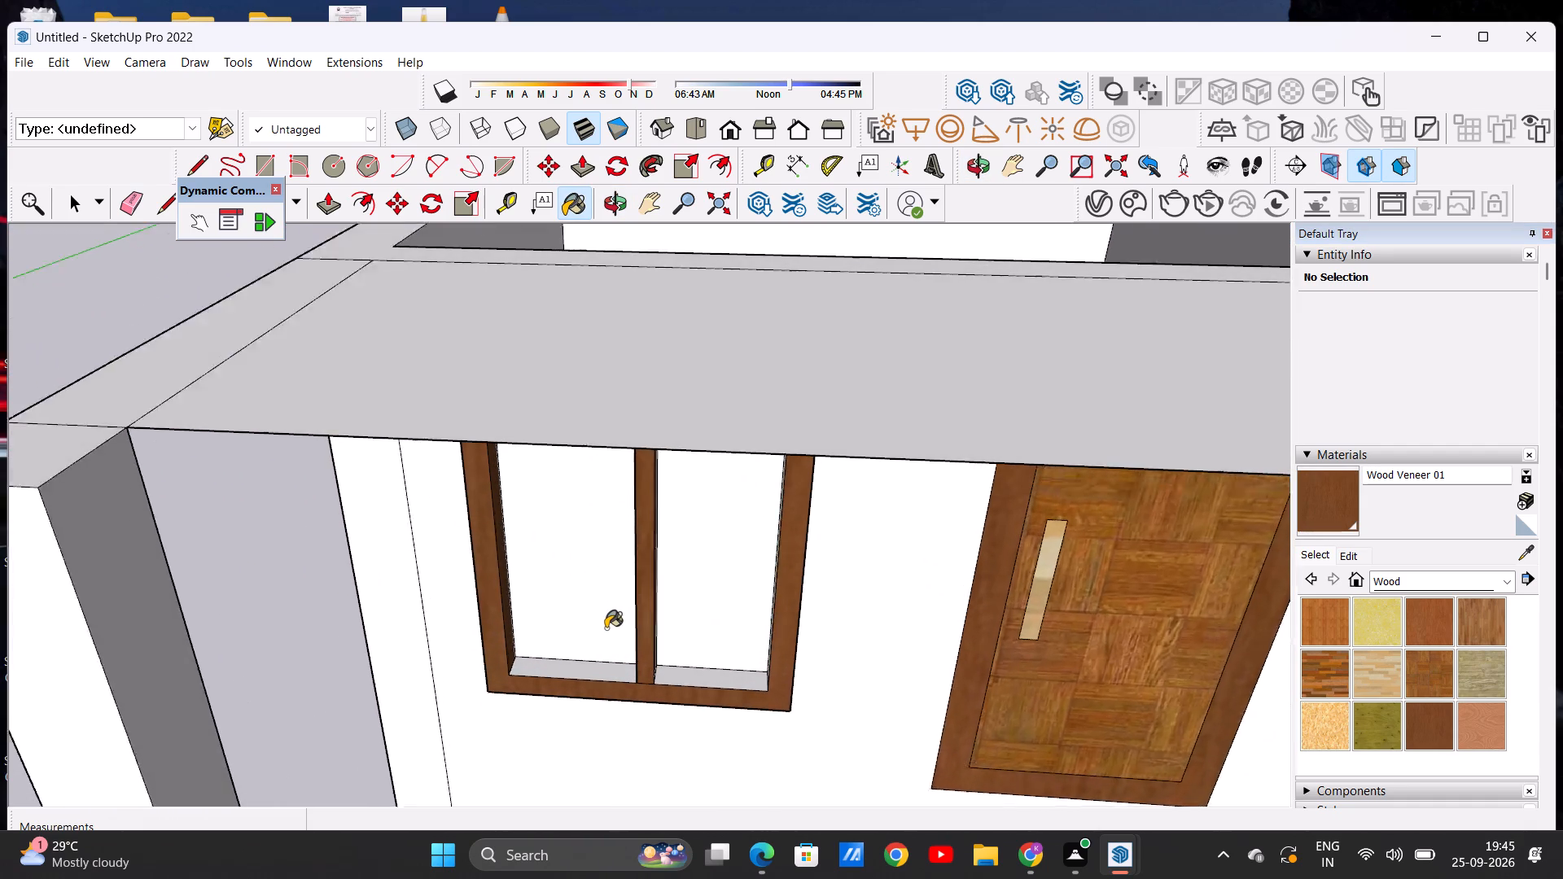
{"action": "scroll", "coordinate": [606, 628], "scroll_direction": "up", "scroll_amount": 2}
{"action": "left_click", "coordinate": [577, 677]}
{"action": "left_click", "coordinate": [720, 684]}
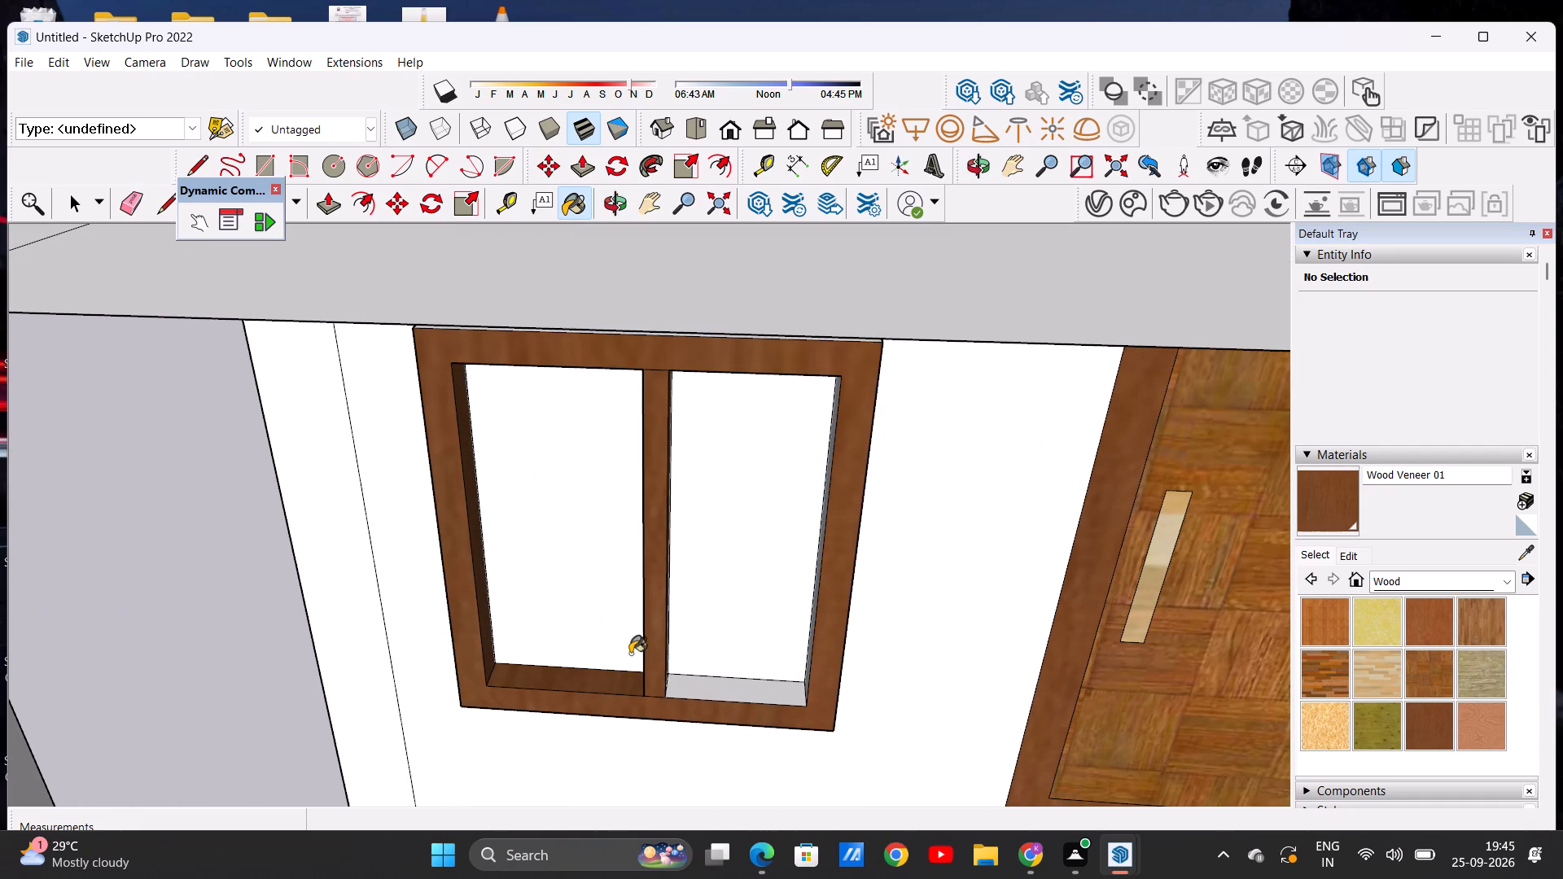
{"action": "middle_click_drag", "start_coordinate": [625, 649], "coordinate": [716, 630]}
{"action": "left_click", "coordinate": [815, 553]}
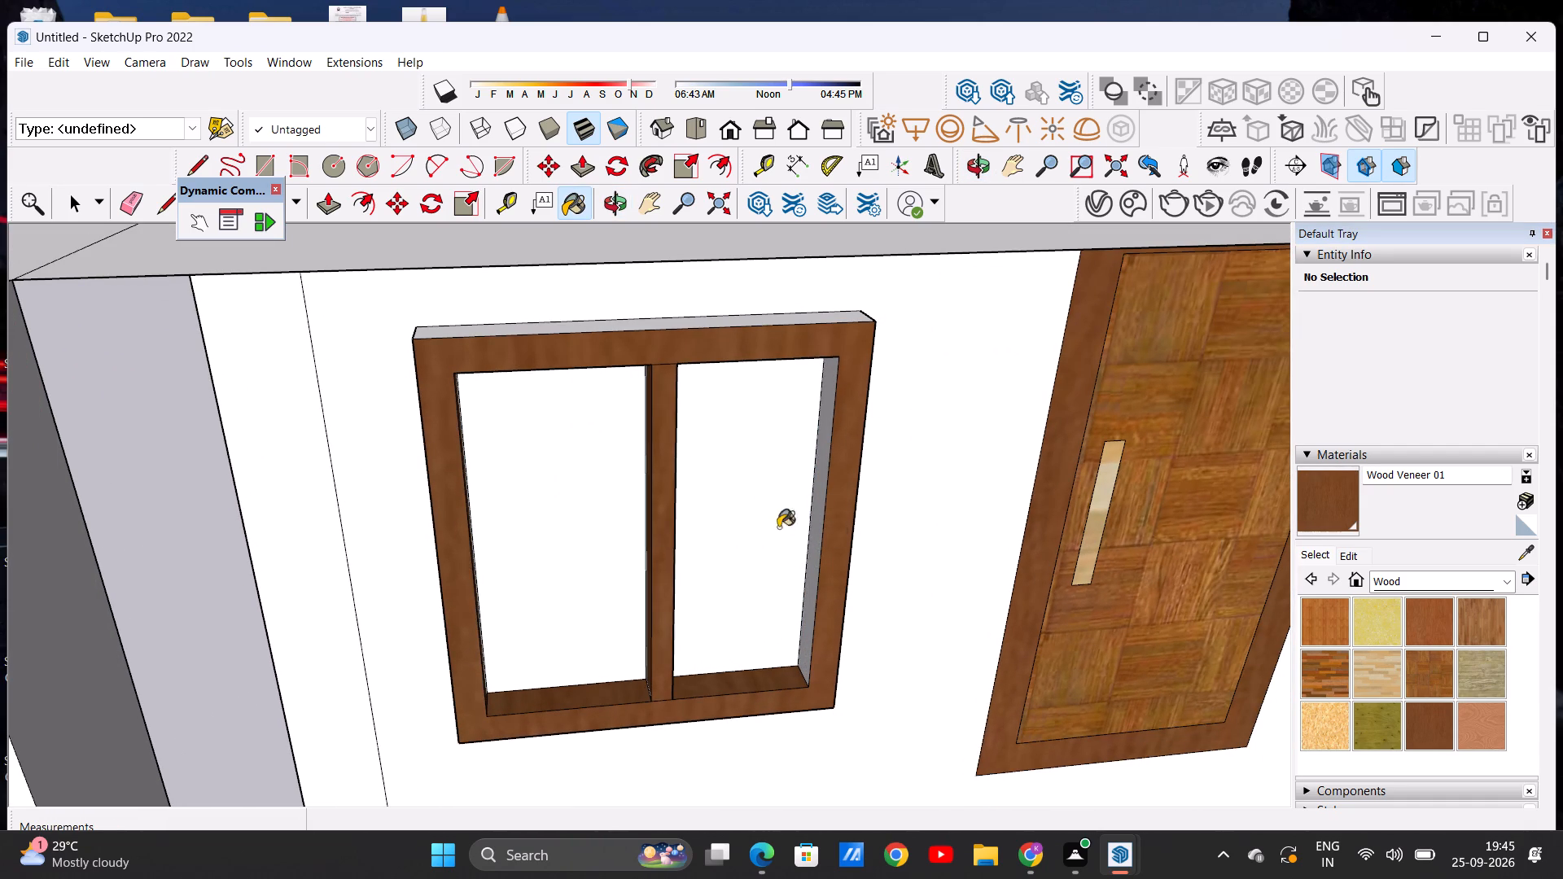
Paint the outer top, right and left edge faces of the window frame with Wood Veneer 01.
{"action": "left_click", "coordinate": [633, 327]}
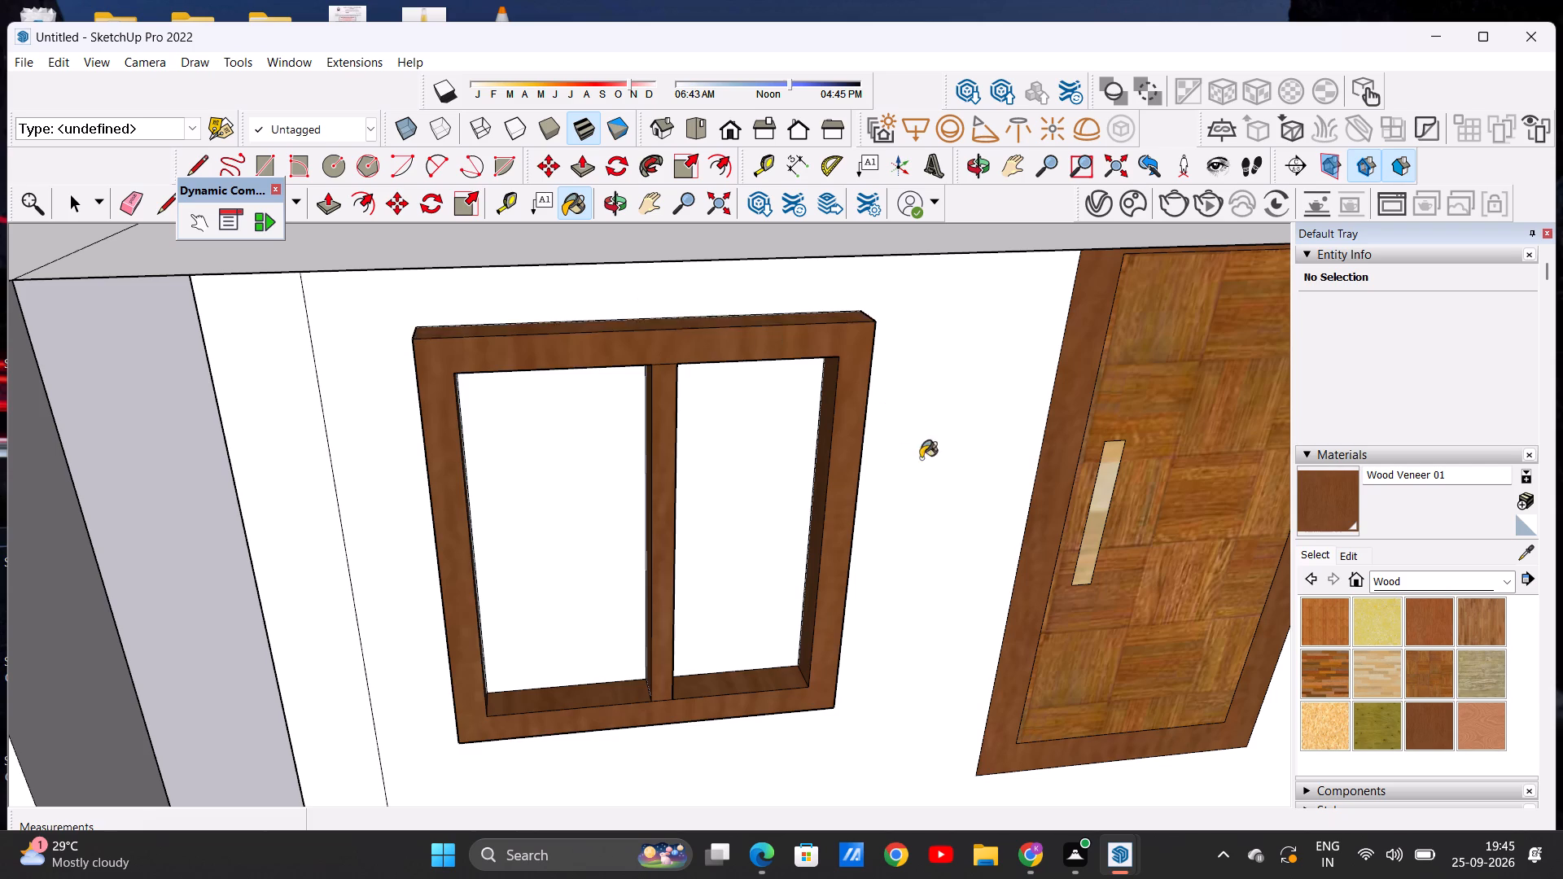
{"action": "middle_click_drag", "start_coordinate": [921, 458], "coordinate": [536, 405]}
{"action": "scroll", "coordinate": [733, 427], "scroll_direction": "up", "scroll_amount": 2}
{"action": "left_click", "coordinate": [779, 435]}
{"action": "scroll", "coordinate": [637, 383], "scroll_direction": "down", "scroll_amount": 7}
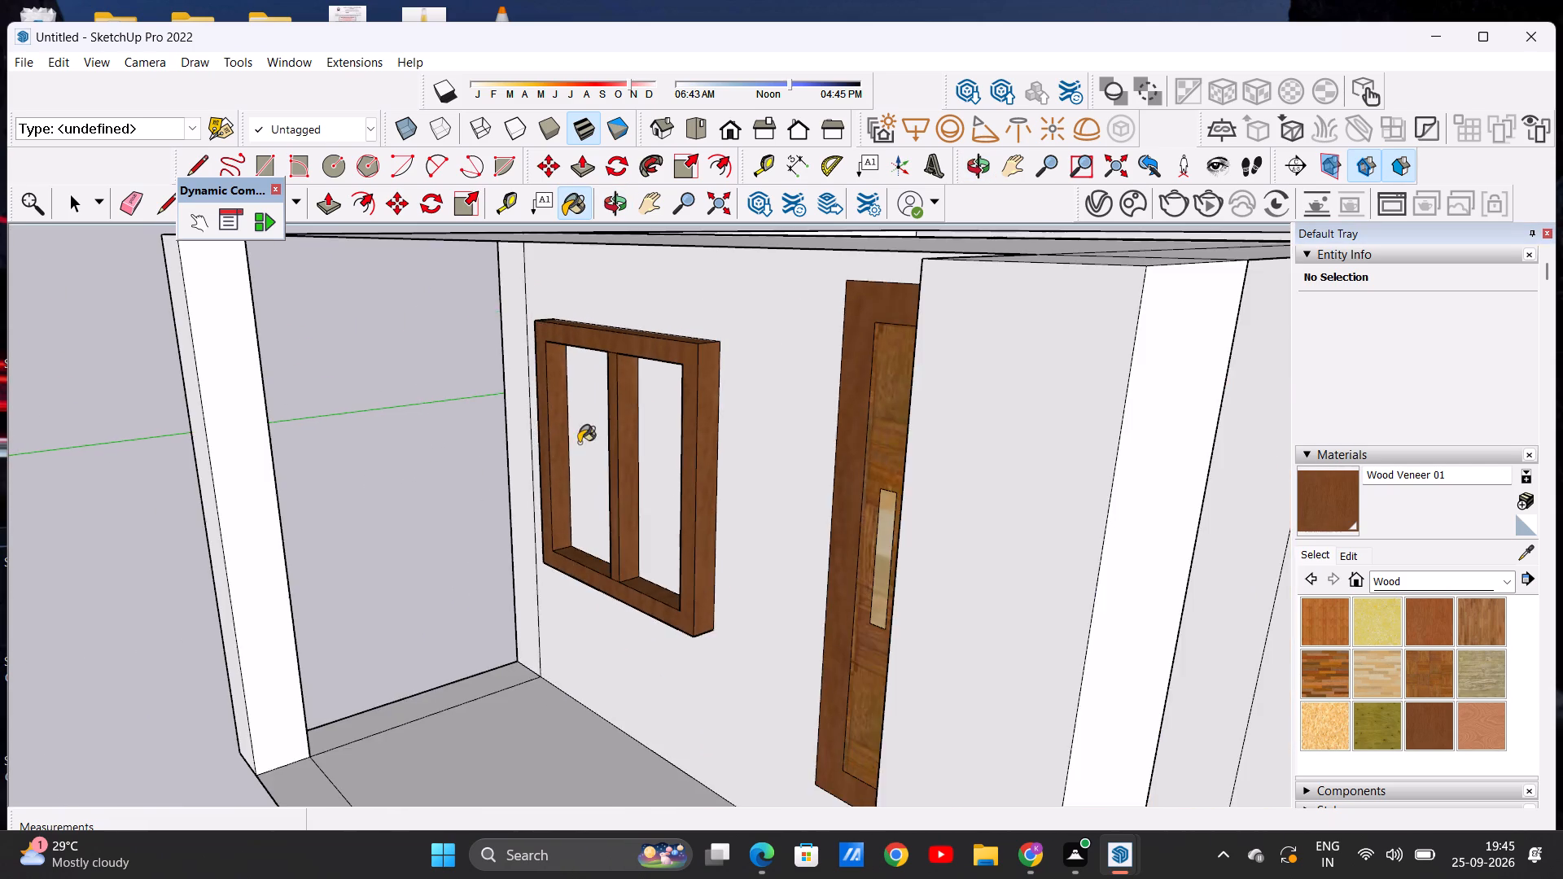
{"action": "middle_click_drag", "start_coordinate": [579, 443], "coordinate": [1031, 441]}
{"action": "middle_click_drag", "start_coordinate": [641, 467], "coordinate": [600, 461]}
{"action": "scroll", "coordinate": [466, 434], "scroll_direction": "up", "scroll_amount": 1}
{"action": "middle_click_drag", "start_coordinate": [487, 475], "coordinate": [929, 445]}
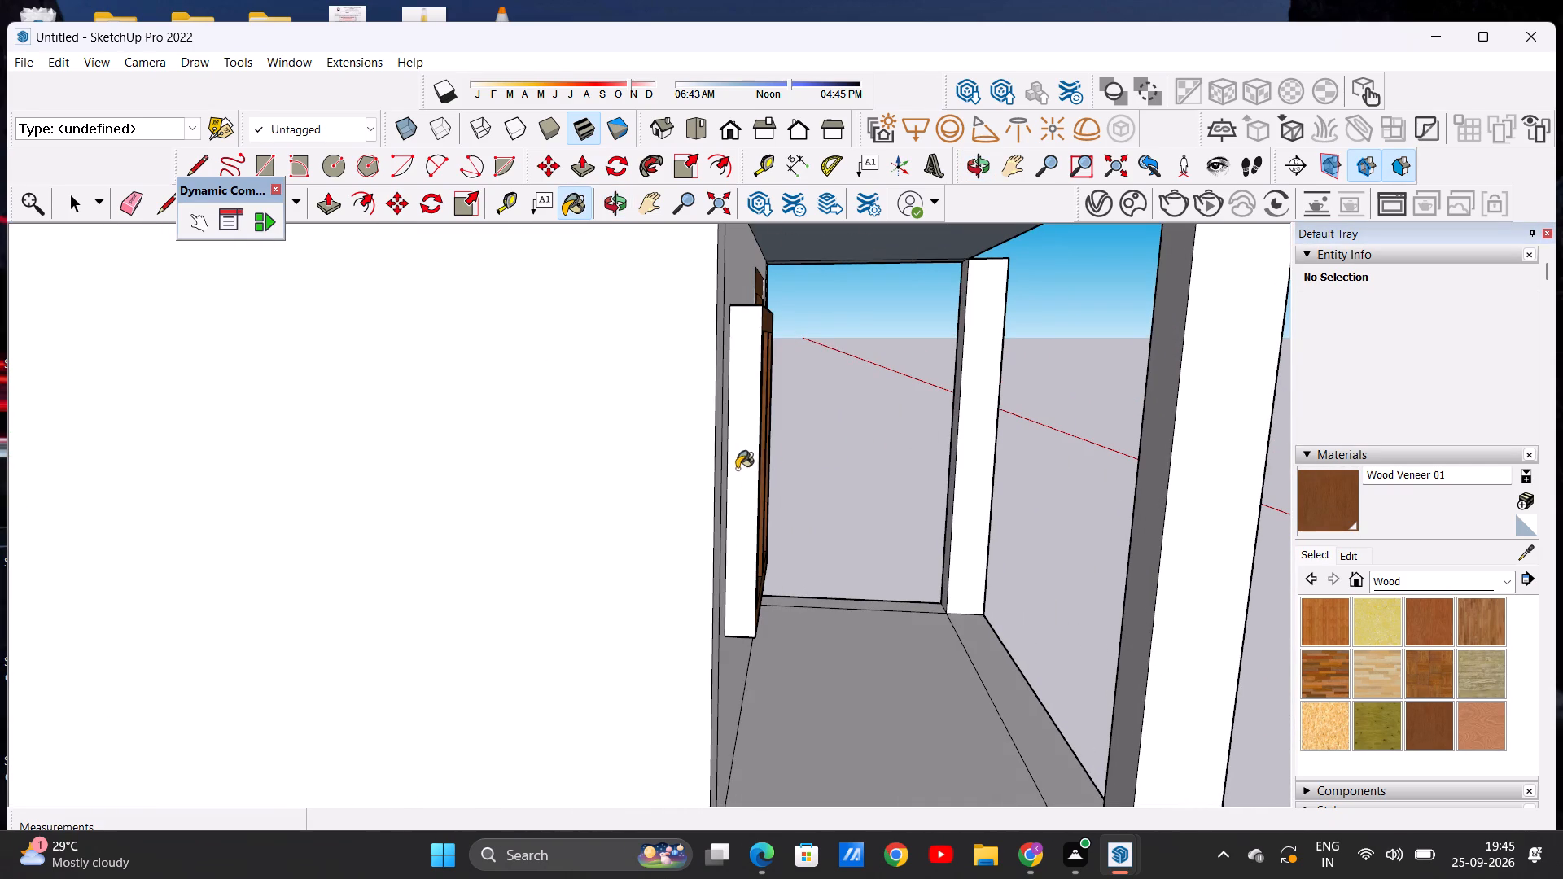
{"action": "left_click", "coordinate": [742, 467]}
Paint both window panes with Blinds Cloth Horizontal from the Window Coverings materials.
{"action": "middle_click_drag", "start_coordinate": [912, 468], "coordinate": [467, 469]}
{"action": "scroll", "coordinate": [514, 473], "scroll_direction": "down", "scroll_amount": 4}
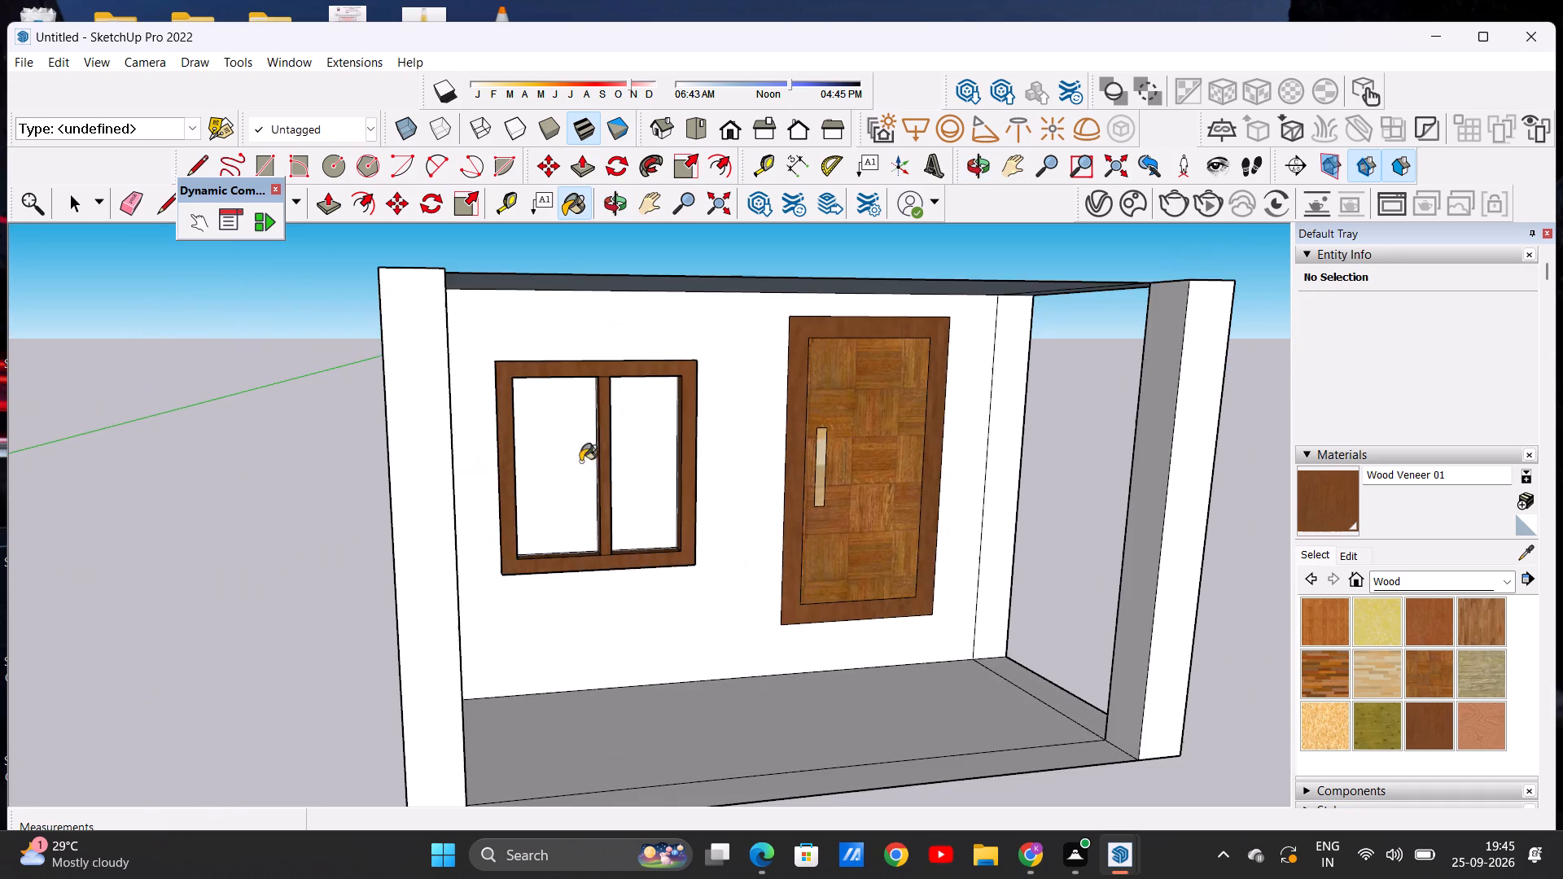
{"action": "middle_click_drag", "start_coordinate": [605, 559], "coordinate": [521, 549]}
{"action": "scroll", "coordinate": [521, 549], "scroll_direction": "down", "scroll_amount": 4}
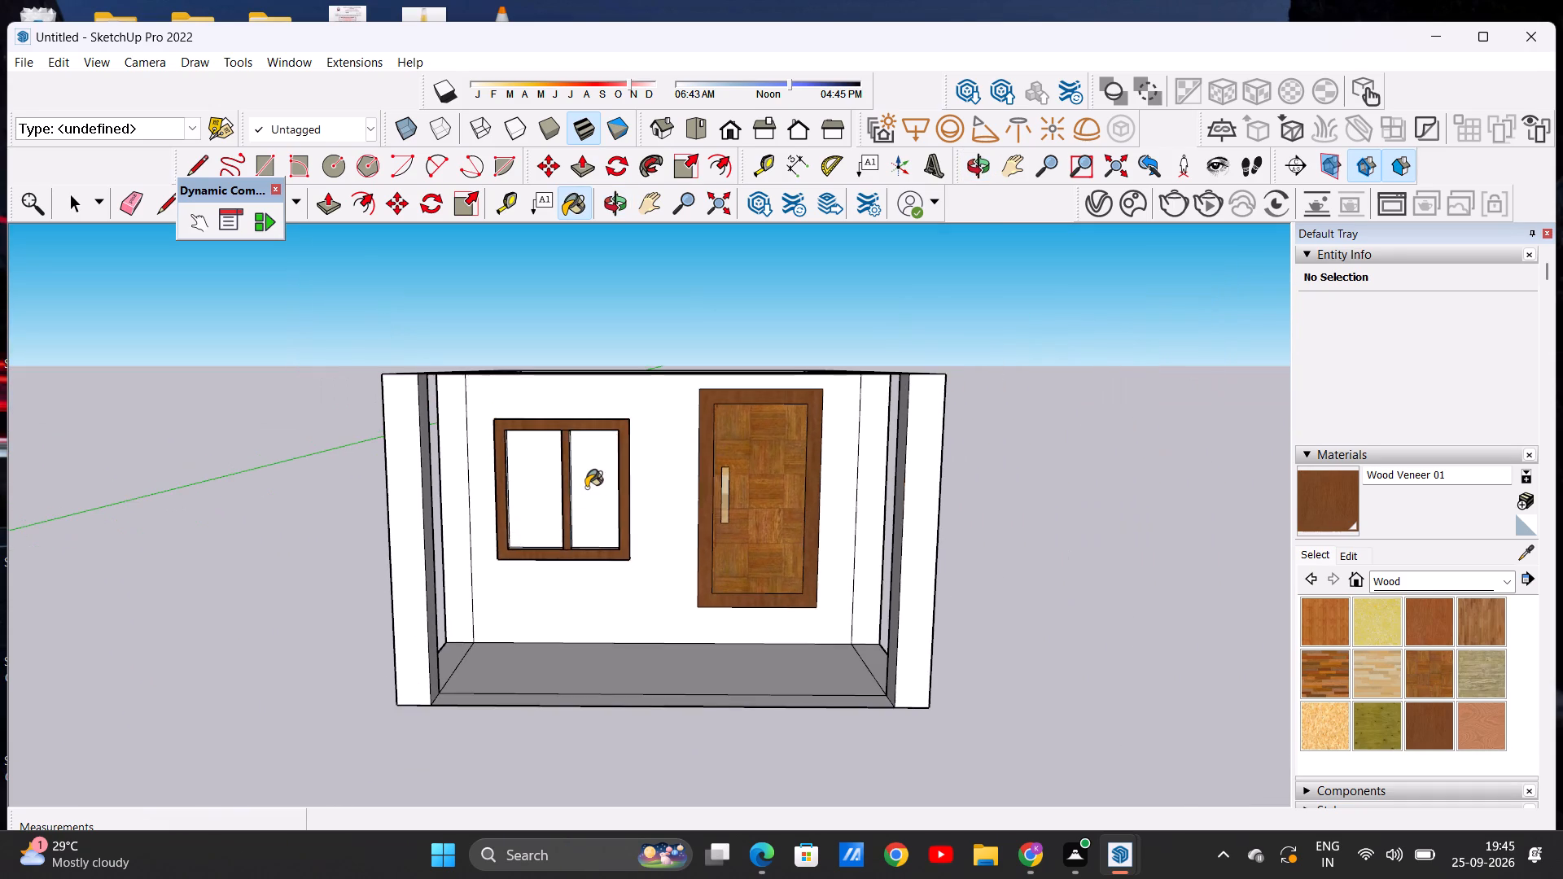
{"action": "scroll", "coordinate": [586, 488], "scroll_direction": "up", "scroll_amount": 2}
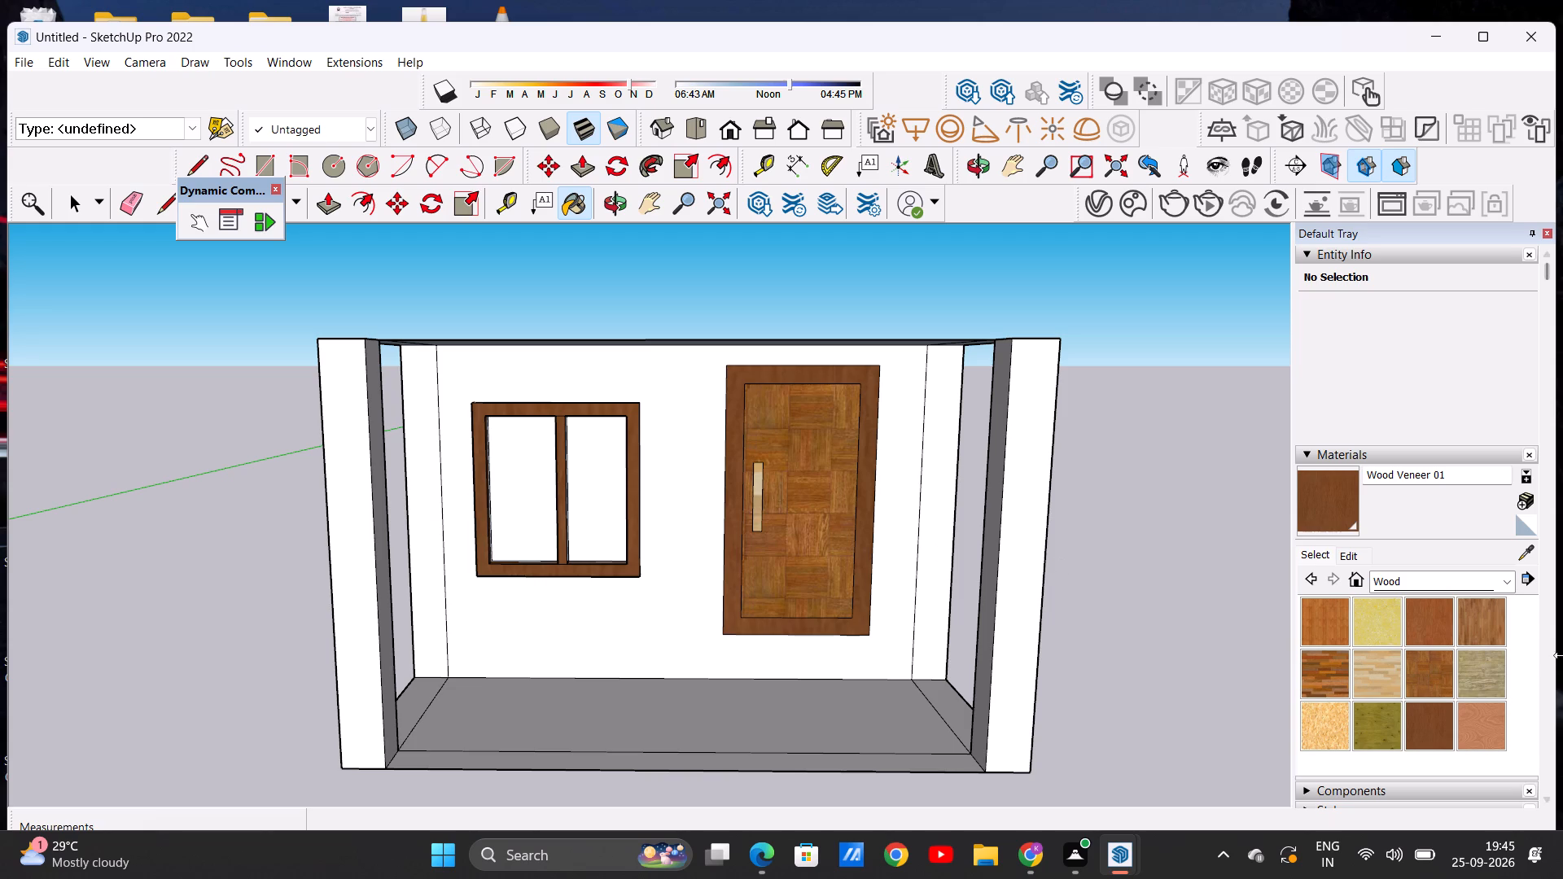
{"action": "left_click", "coordinate": [1513, 591]}
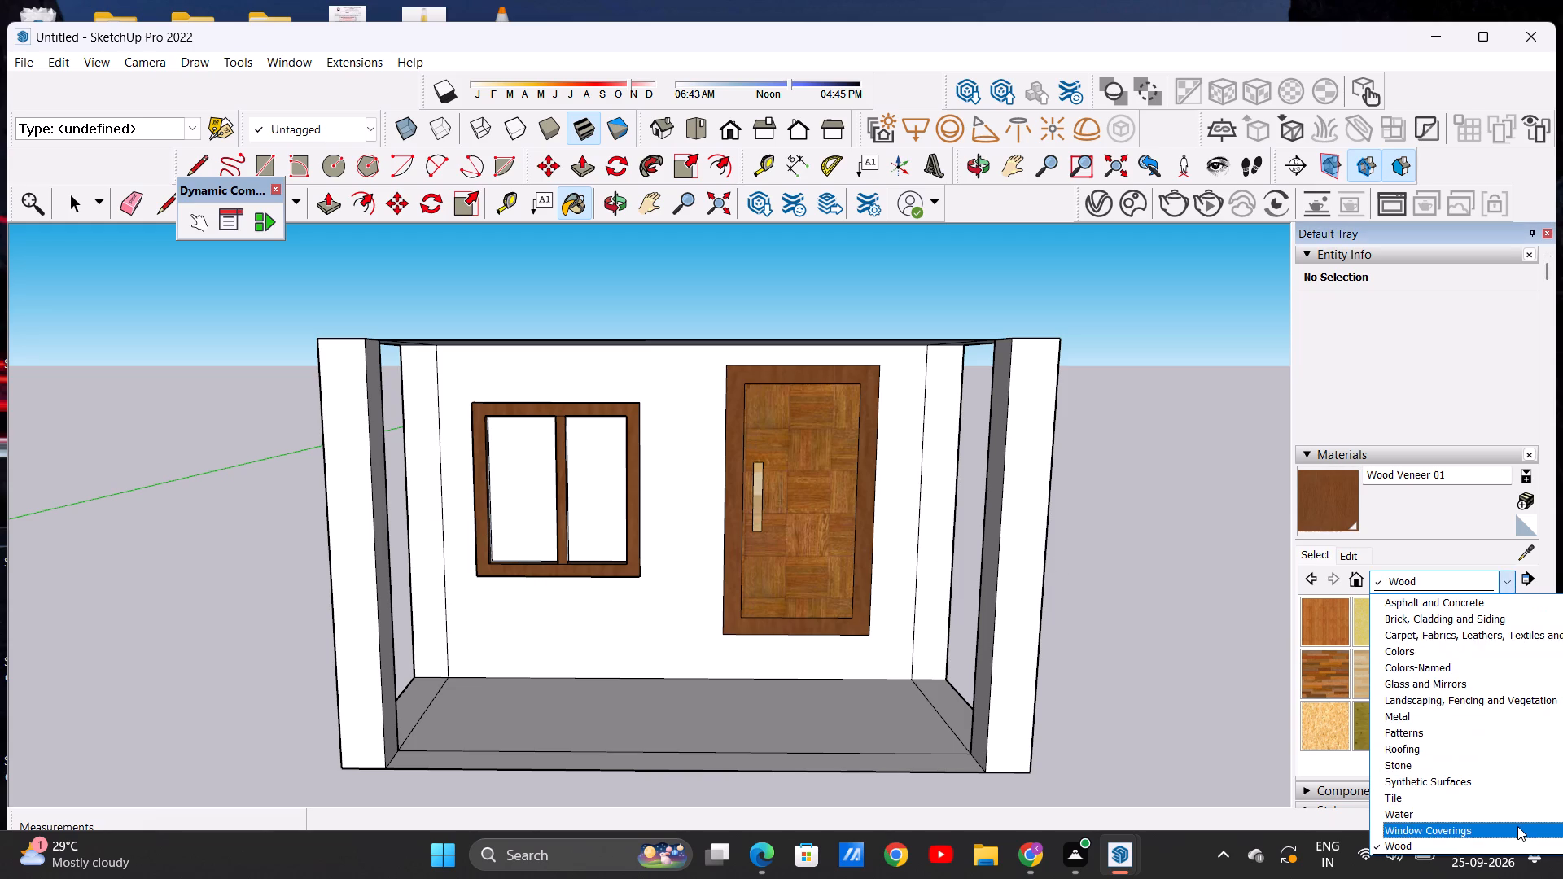
{"action": "left_click", "coordinate": [1517, 826]}
{"action": "left_click", "coordinate": [1381, 623]}
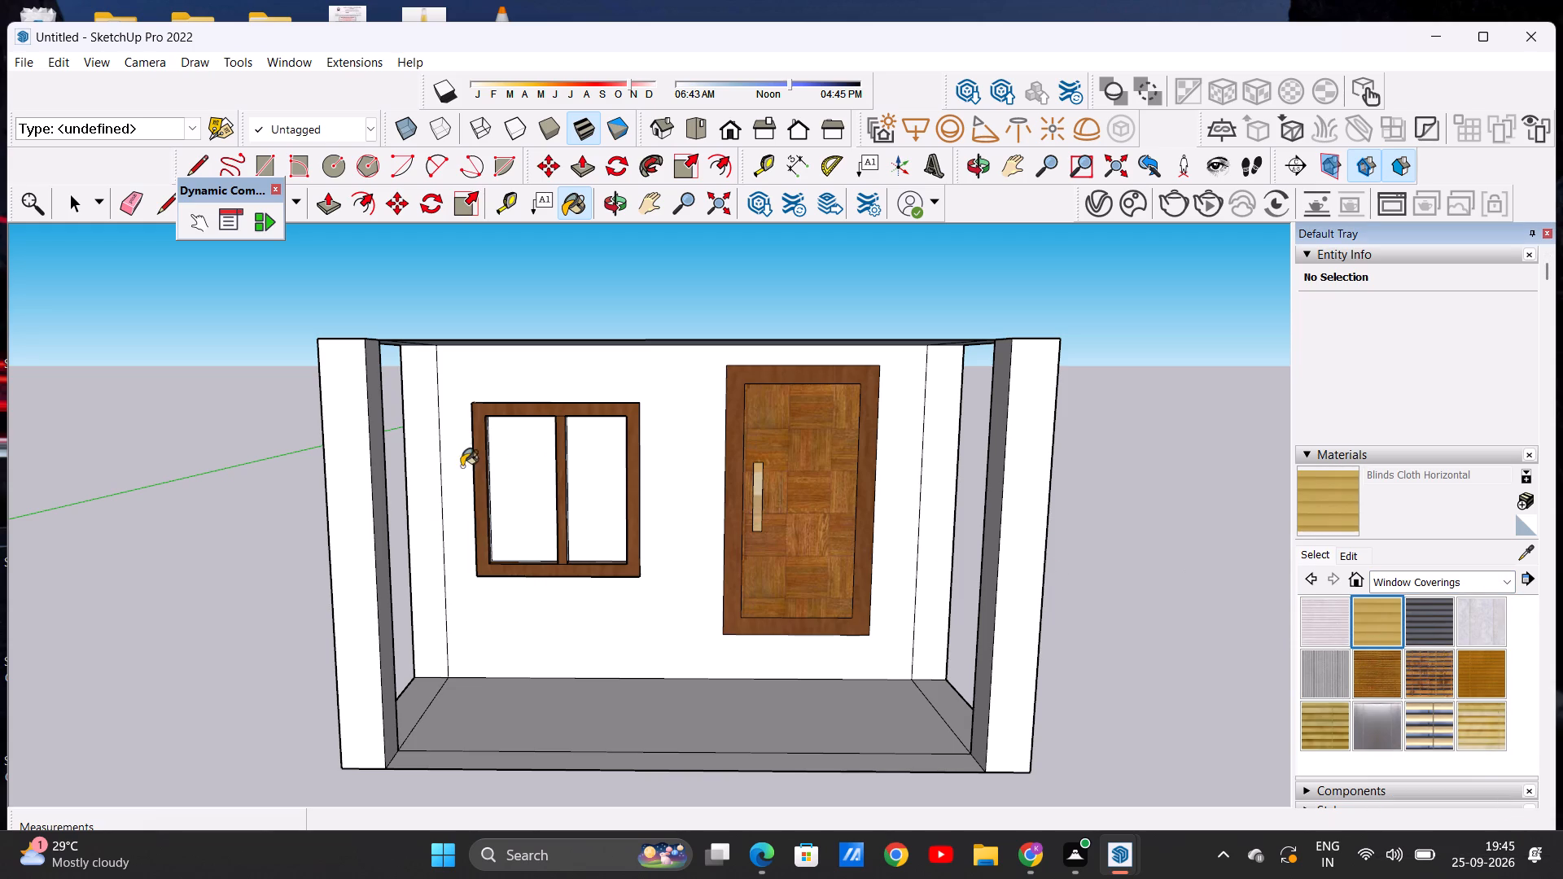
{"action": "left_click", "coordinate": [527, 468]}
{"action": "left_click", "coordinate": [582, 478]}
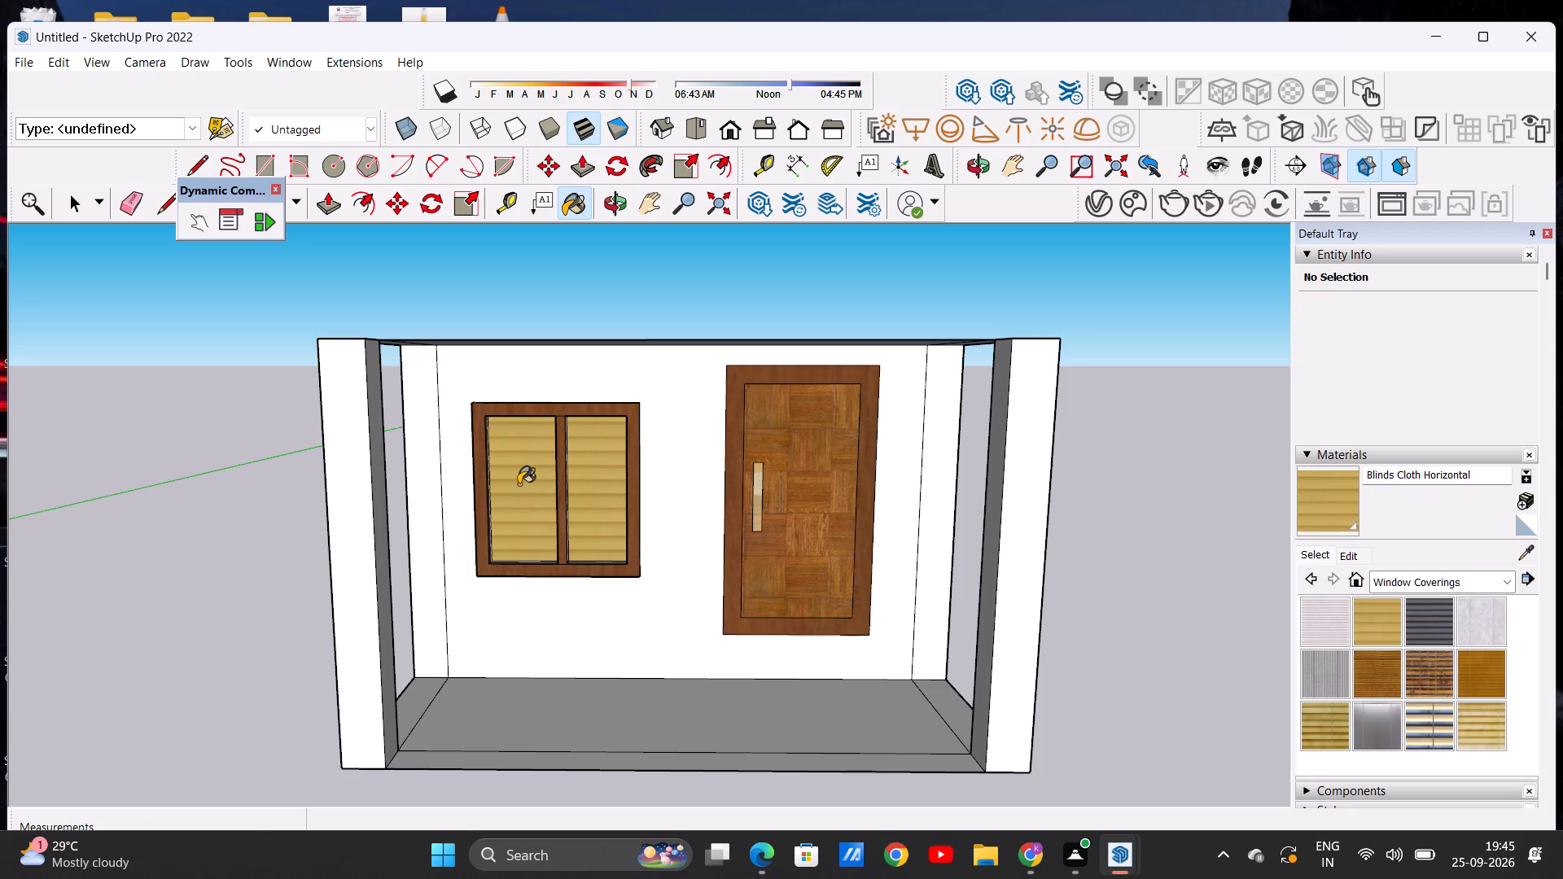
{"action": "key", "text": "space"}
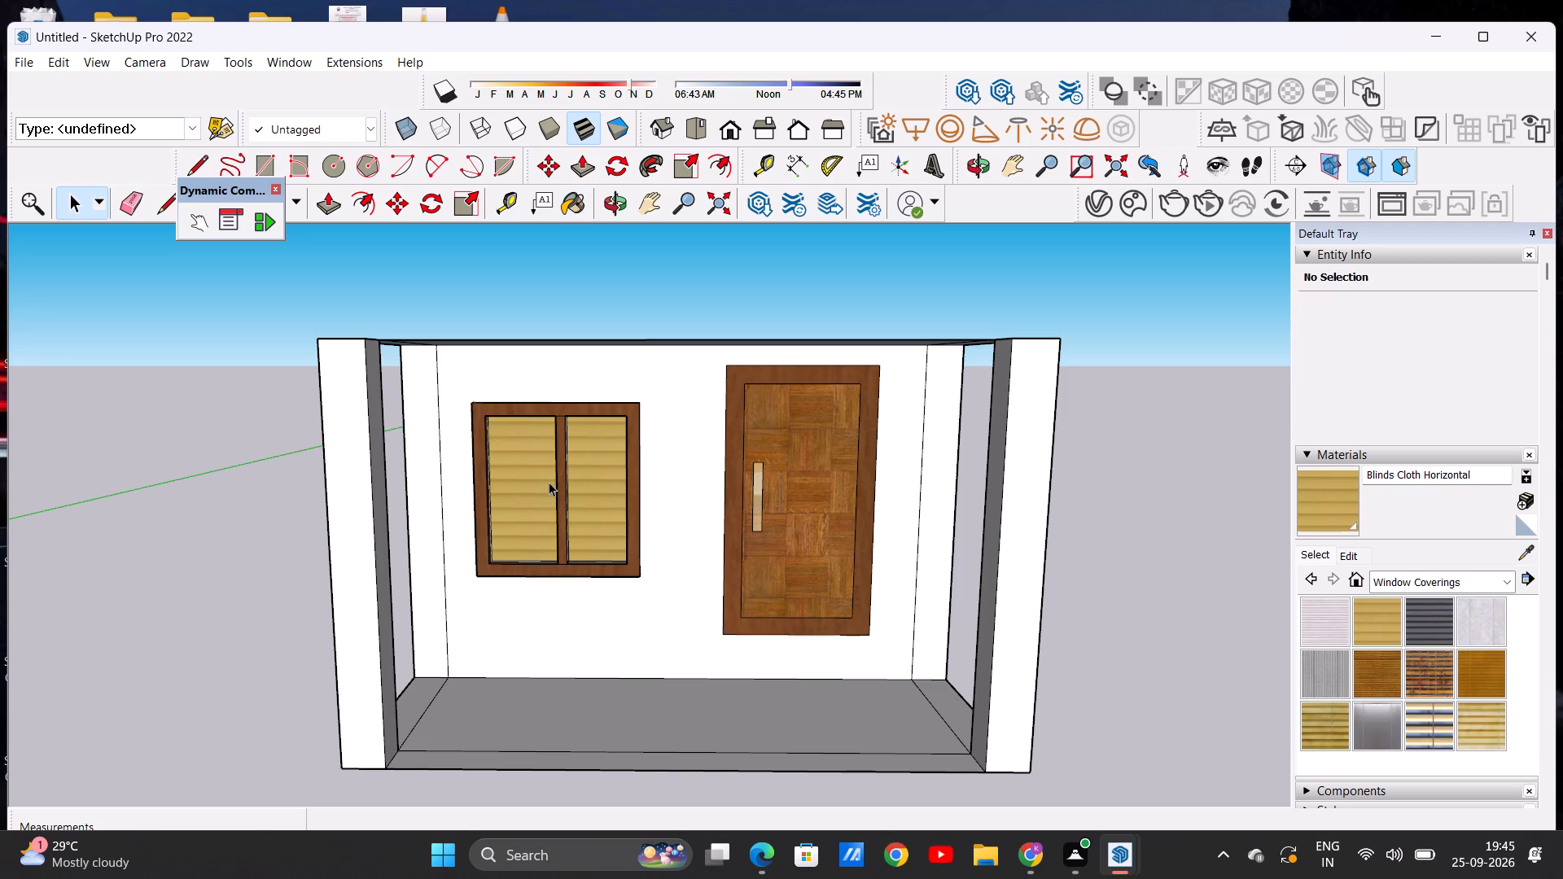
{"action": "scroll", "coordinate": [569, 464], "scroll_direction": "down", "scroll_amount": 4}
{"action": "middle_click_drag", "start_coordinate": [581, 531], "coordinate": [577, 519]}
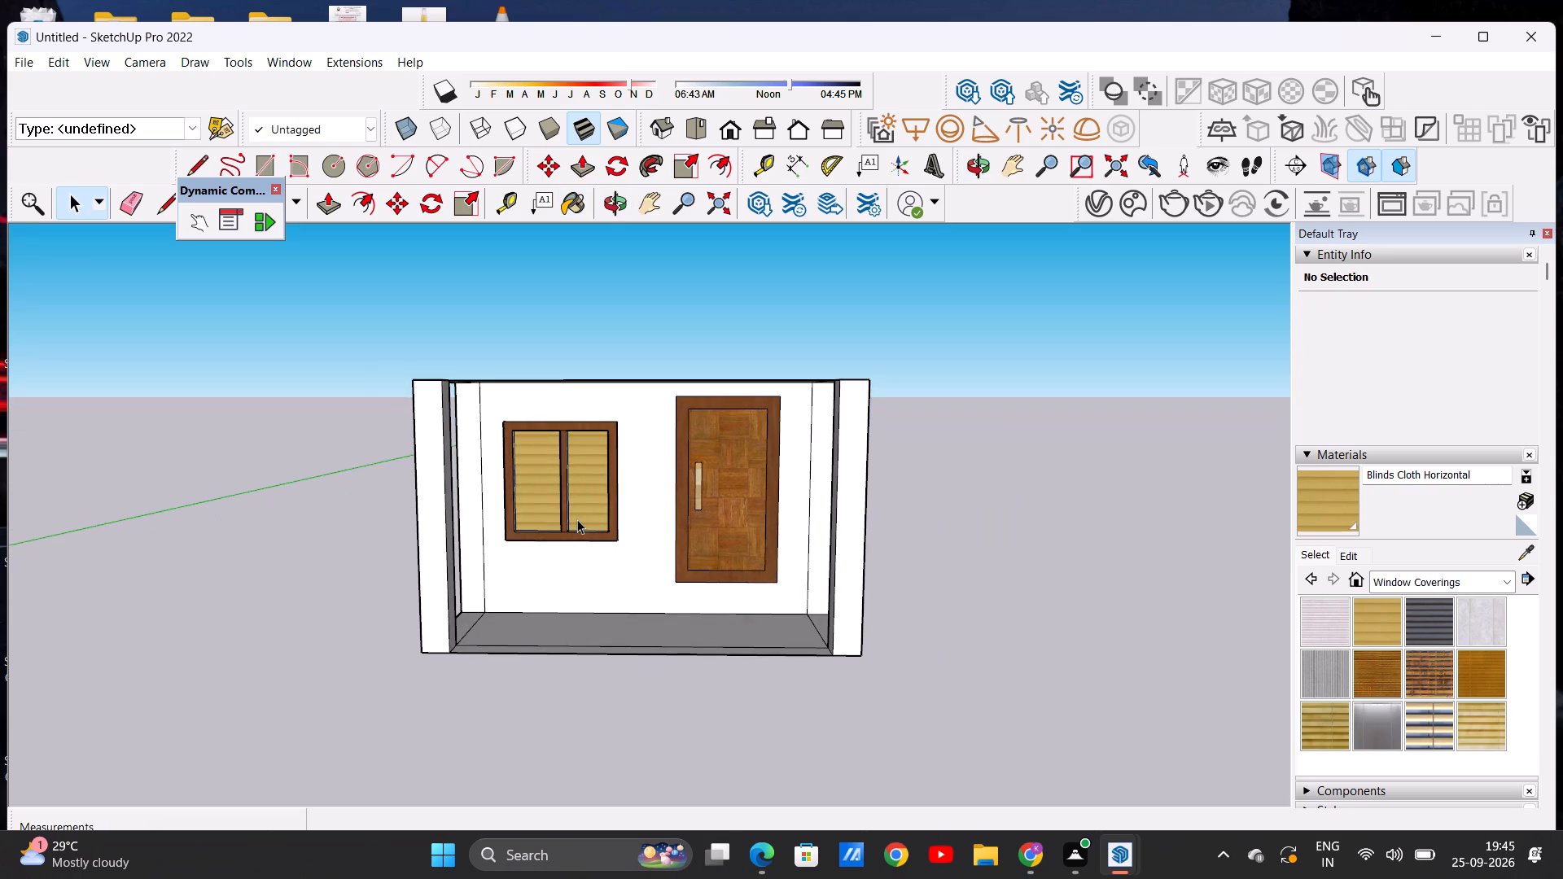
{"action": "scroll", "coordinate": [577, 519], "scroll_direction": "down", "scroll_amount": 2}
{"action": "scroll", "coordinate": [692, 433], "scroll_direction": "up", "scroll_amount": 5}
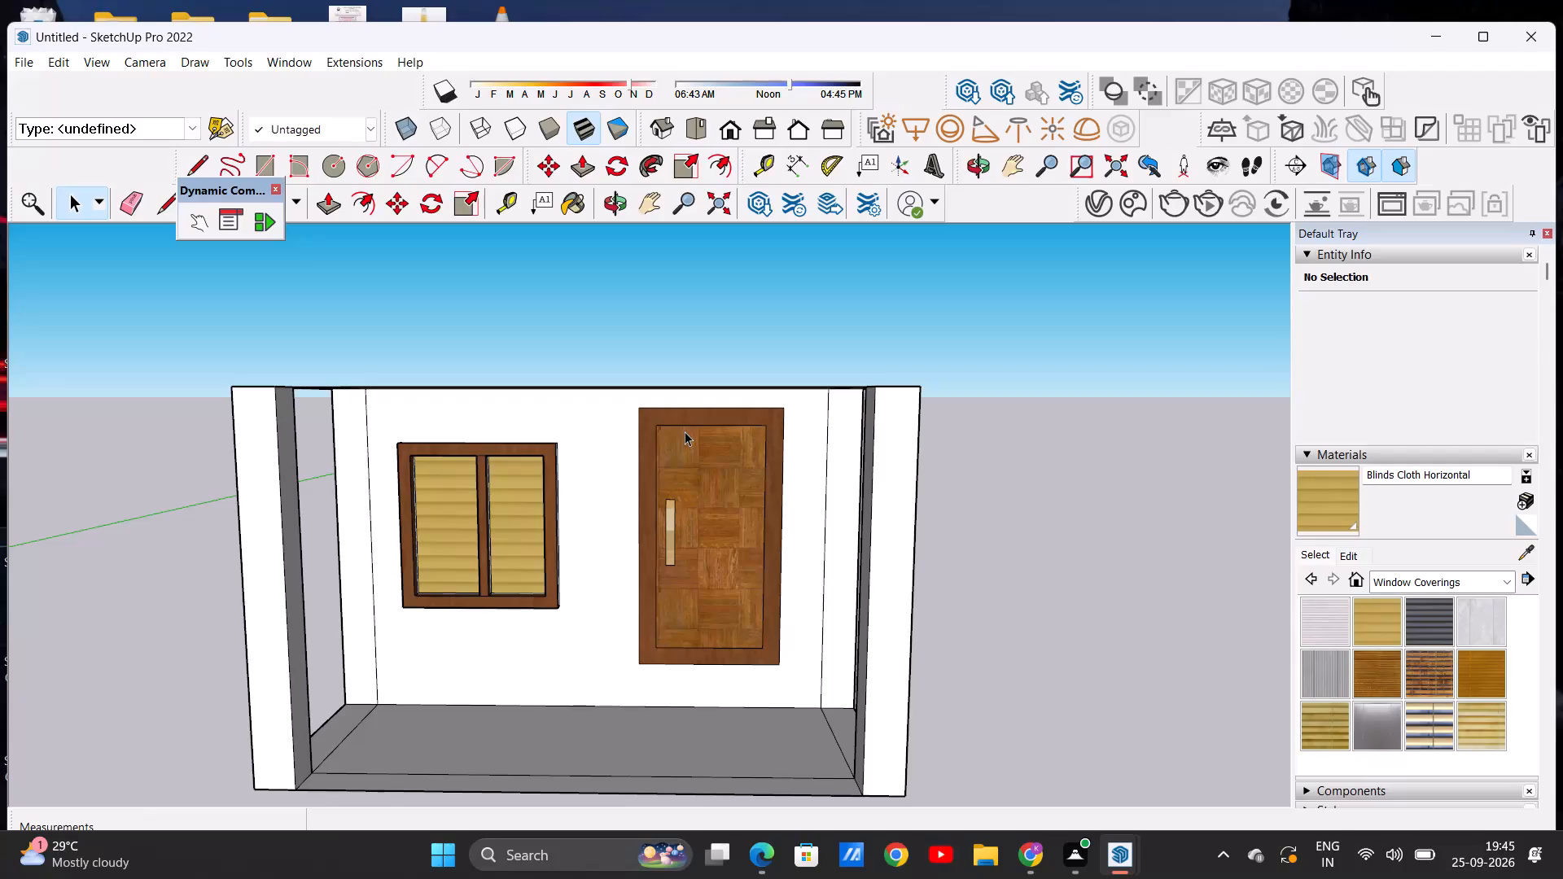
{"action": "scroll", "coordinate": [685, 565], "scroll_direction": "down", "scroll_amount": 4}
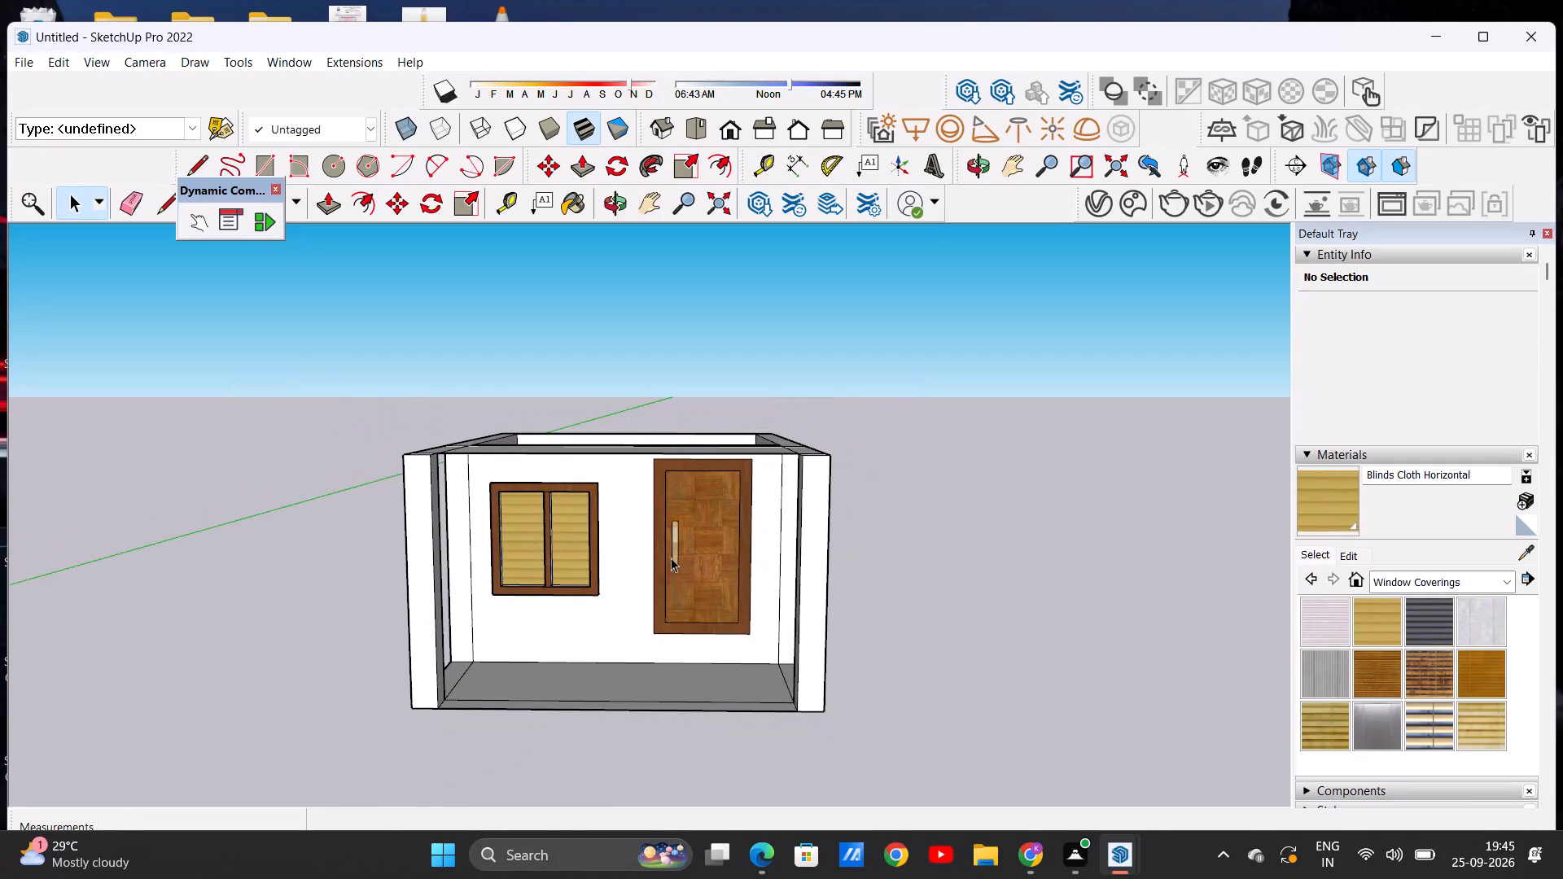
Draw a rectangle about 2 ft 9 in wide on the porch floor, against the wall below the door.
{"action": "middle_click_drag", "start_coordinate": [686, 649], "coordinate": [688, 702]}
{"action": "scroll", "coordinate": [712, 652], "scroll_direction": "up", "scroll_amount": 3}
{"action": "middle_click_drag", "start_coordinate": [694, 652], "coordinate": [692, 693]}
{"action": "left_click", "coordinate": [259, 160]}
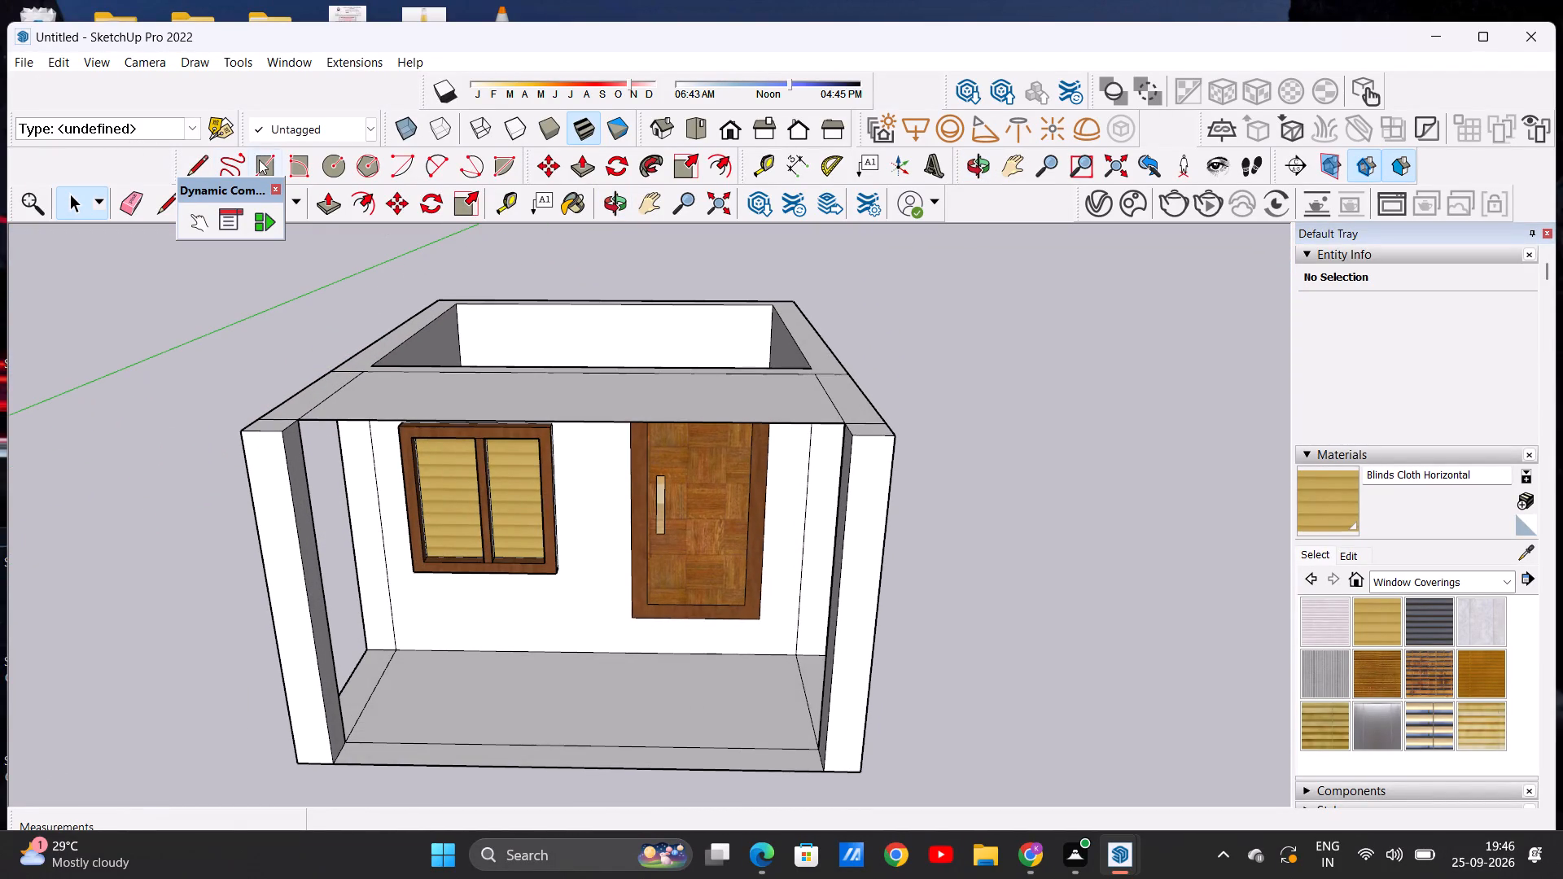
{"action": "left_click", "coordinate": [596, 648]}
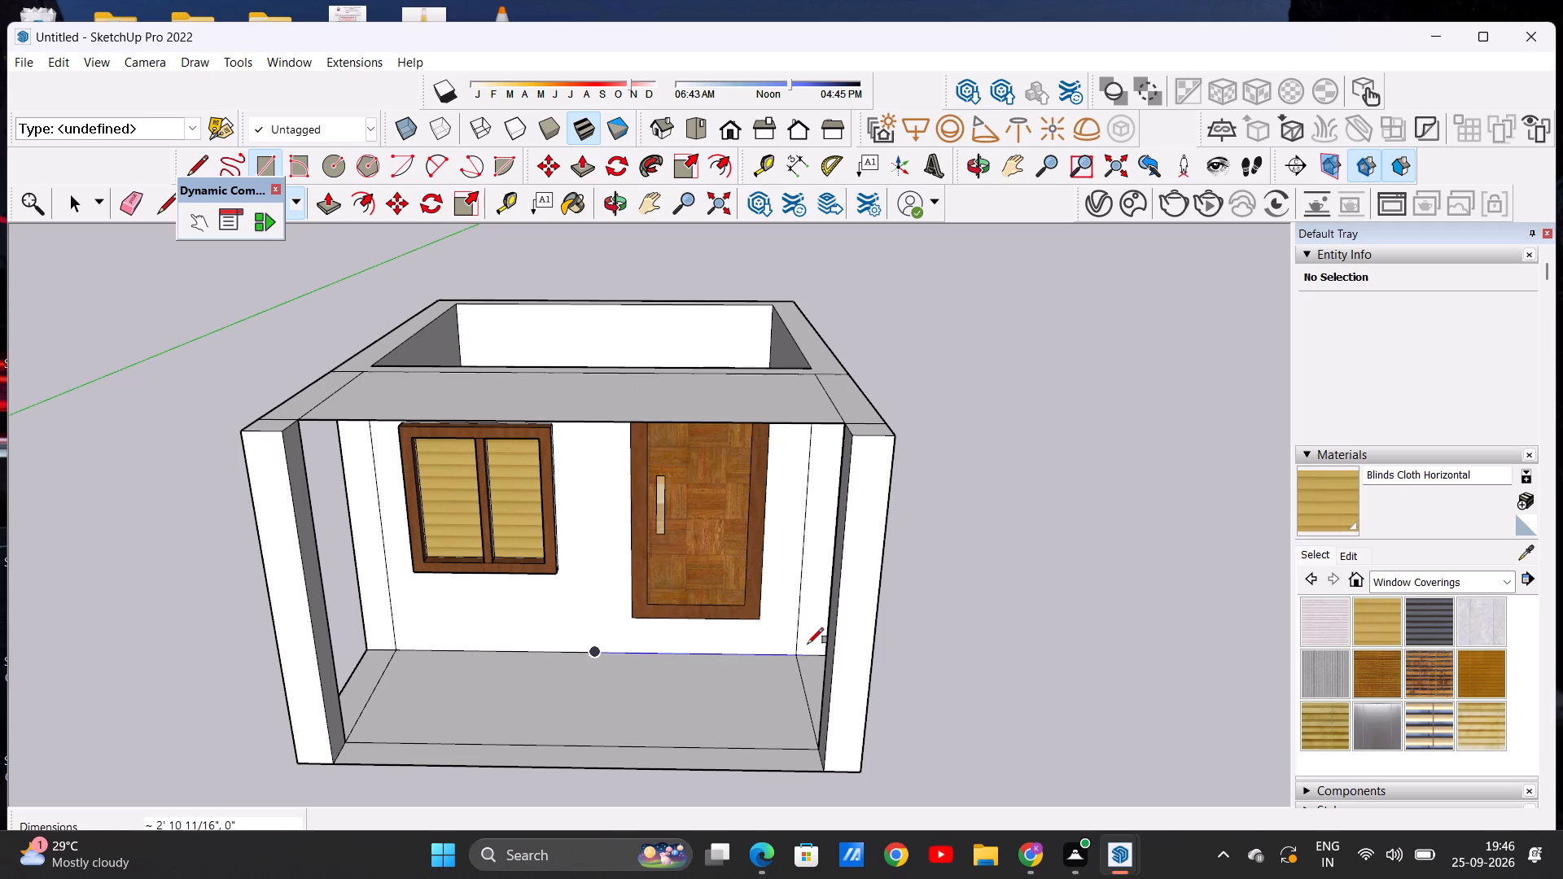
{"action": "left_click", "coordinate": [801, 647]}
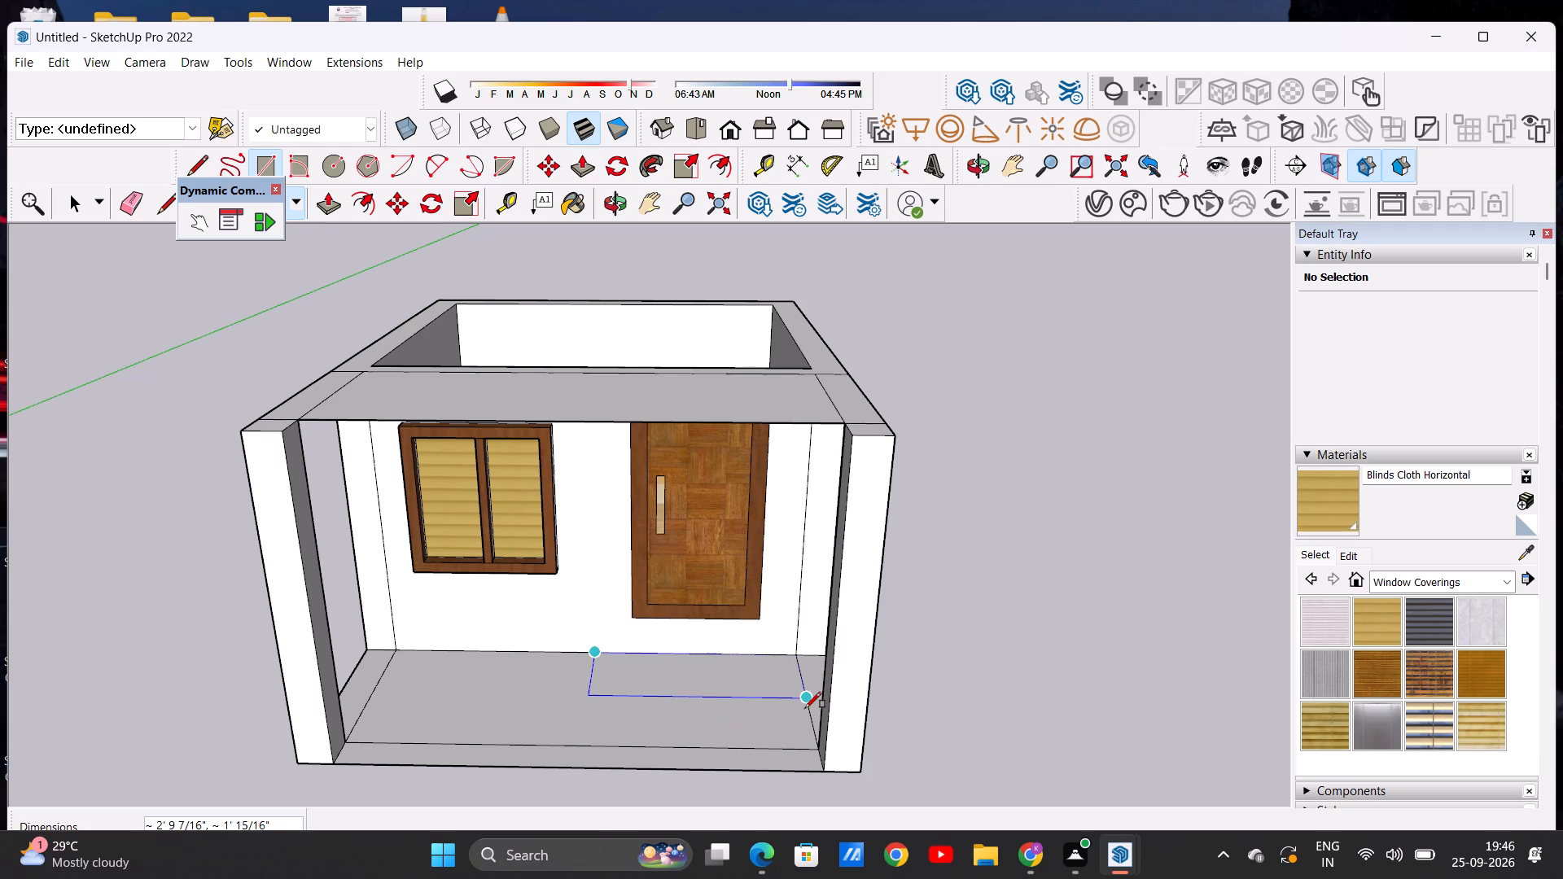
{"action": "left_click", "coordinate": [806, 711]}
{"action": "key", "text": "space"}
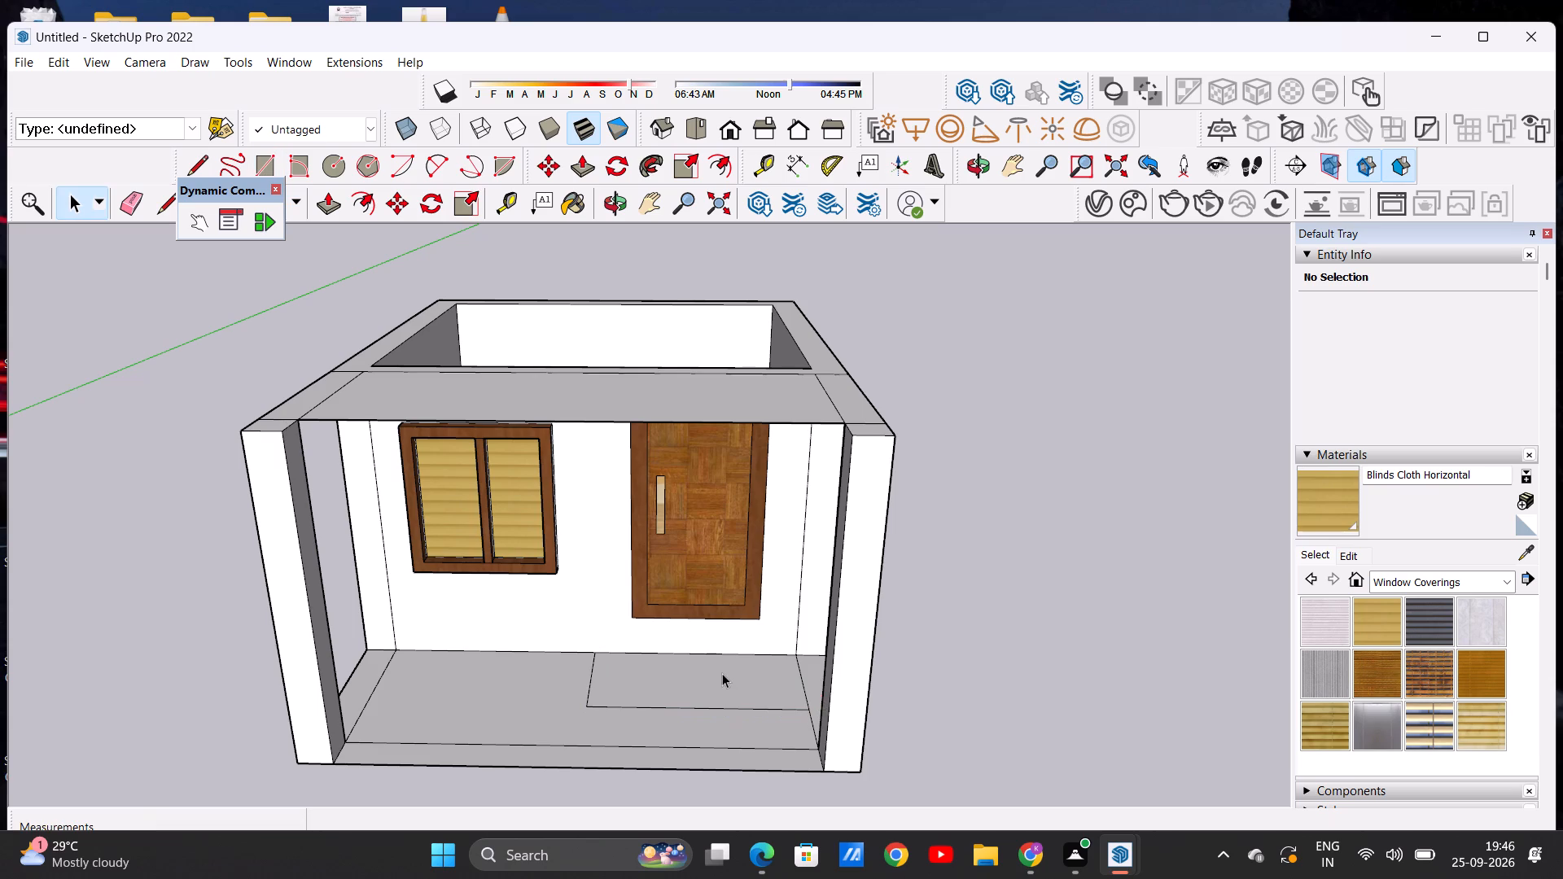
Draw two lines across the floor rectangle, parallel to the door wall, dividing it into three strips.
{"action": "middle_click_drag", "start_coordinate": [727, 672], "coordinate": [744, 783]}
{"action": "scroll", "coordinate": [727, 661], "scroll_direction": "up", "scroll_amount": 3}
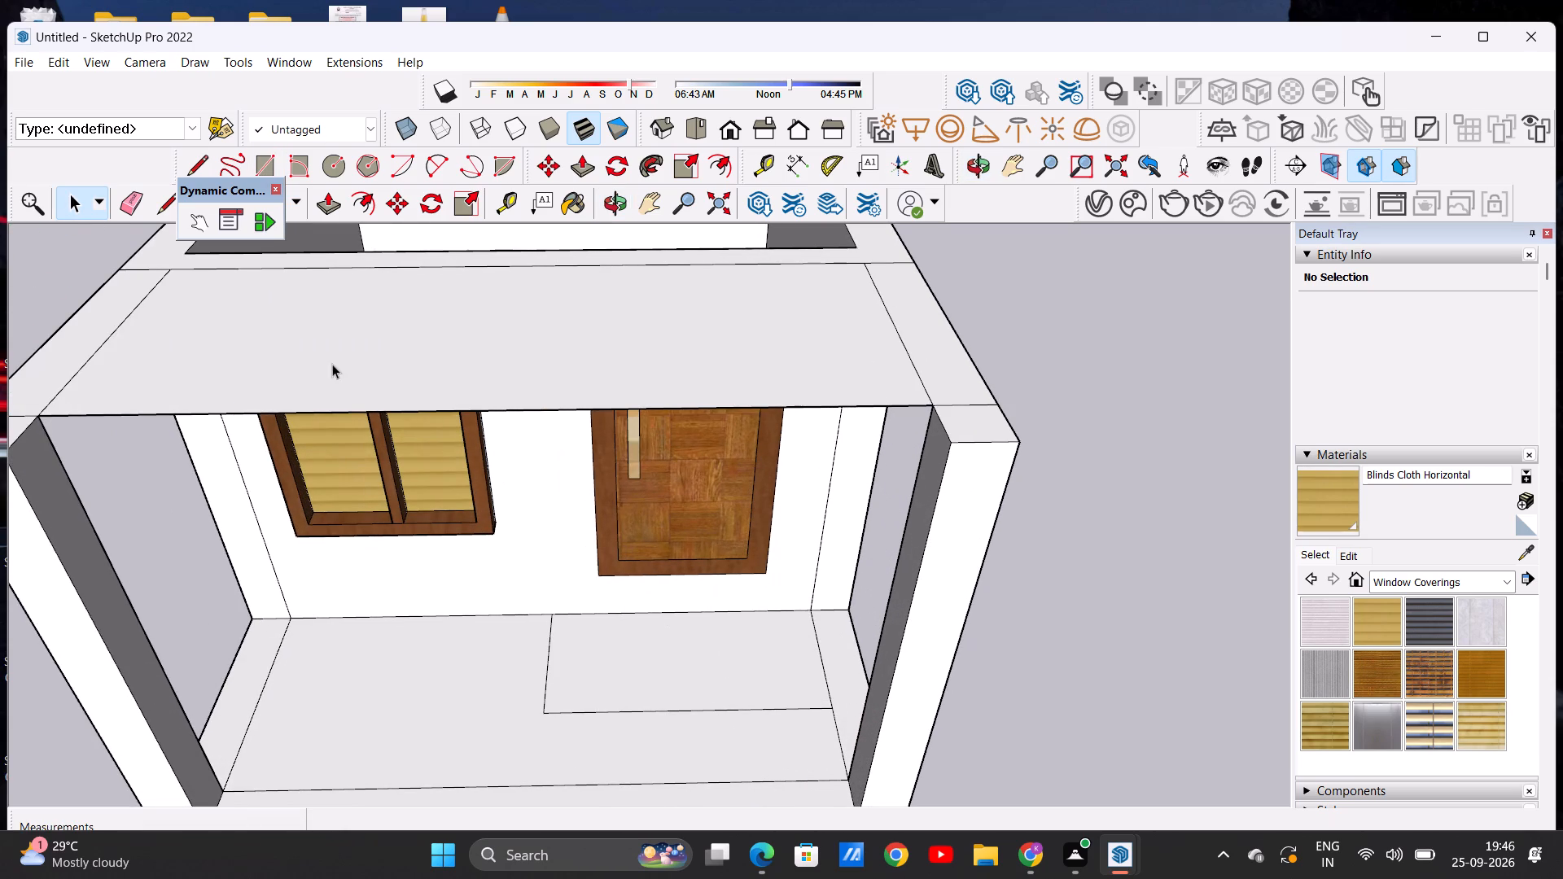
{"action": "left_click", "coordinate": [200, 157]}
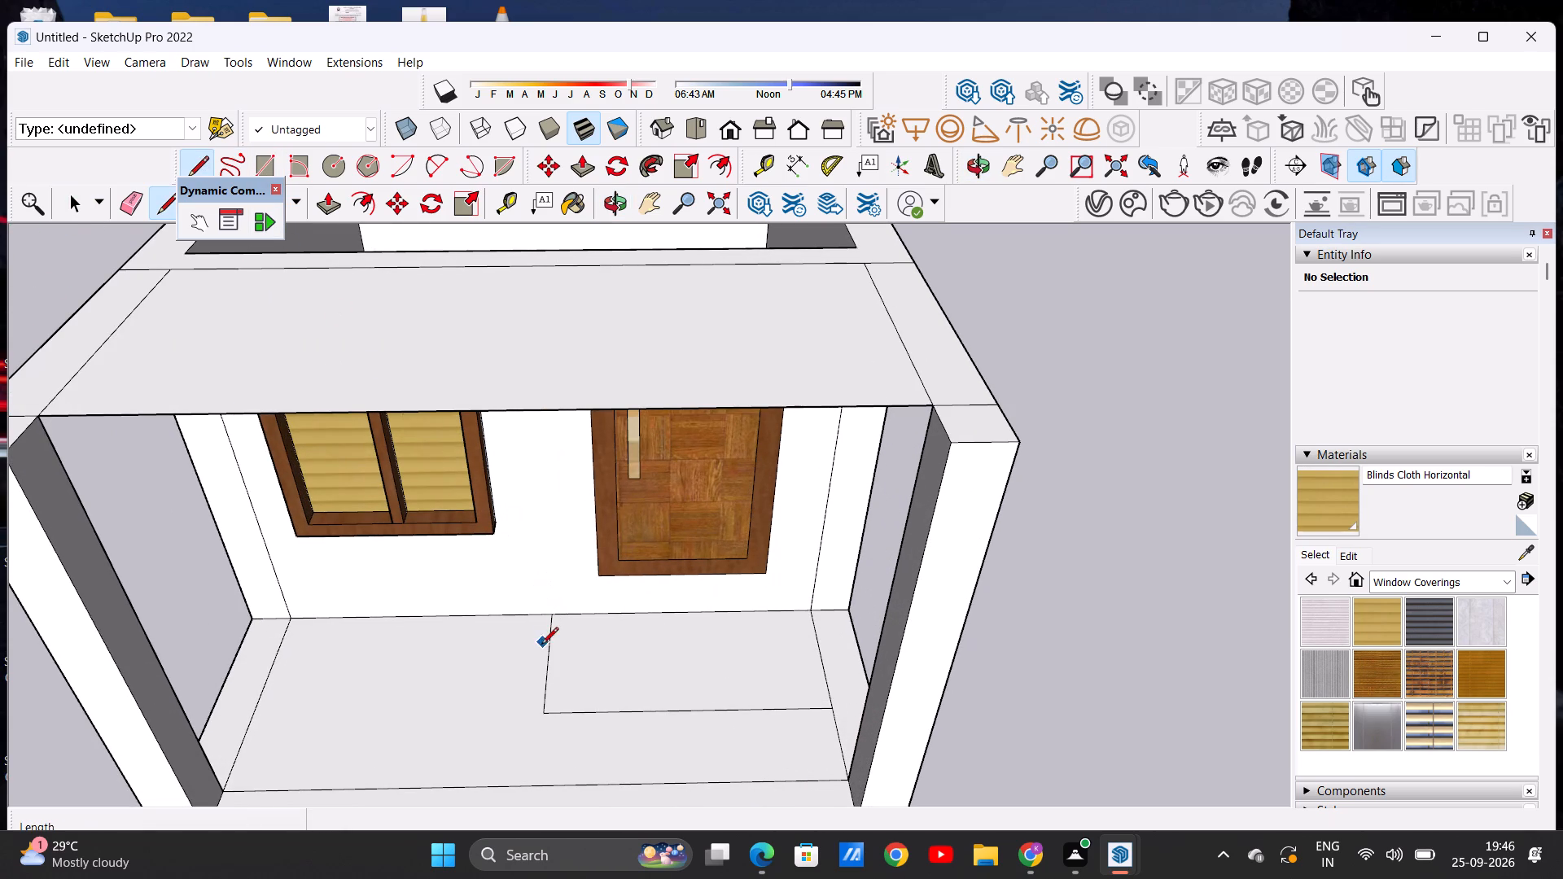
{"action": "left_click", "coordinate": [547, 645]}
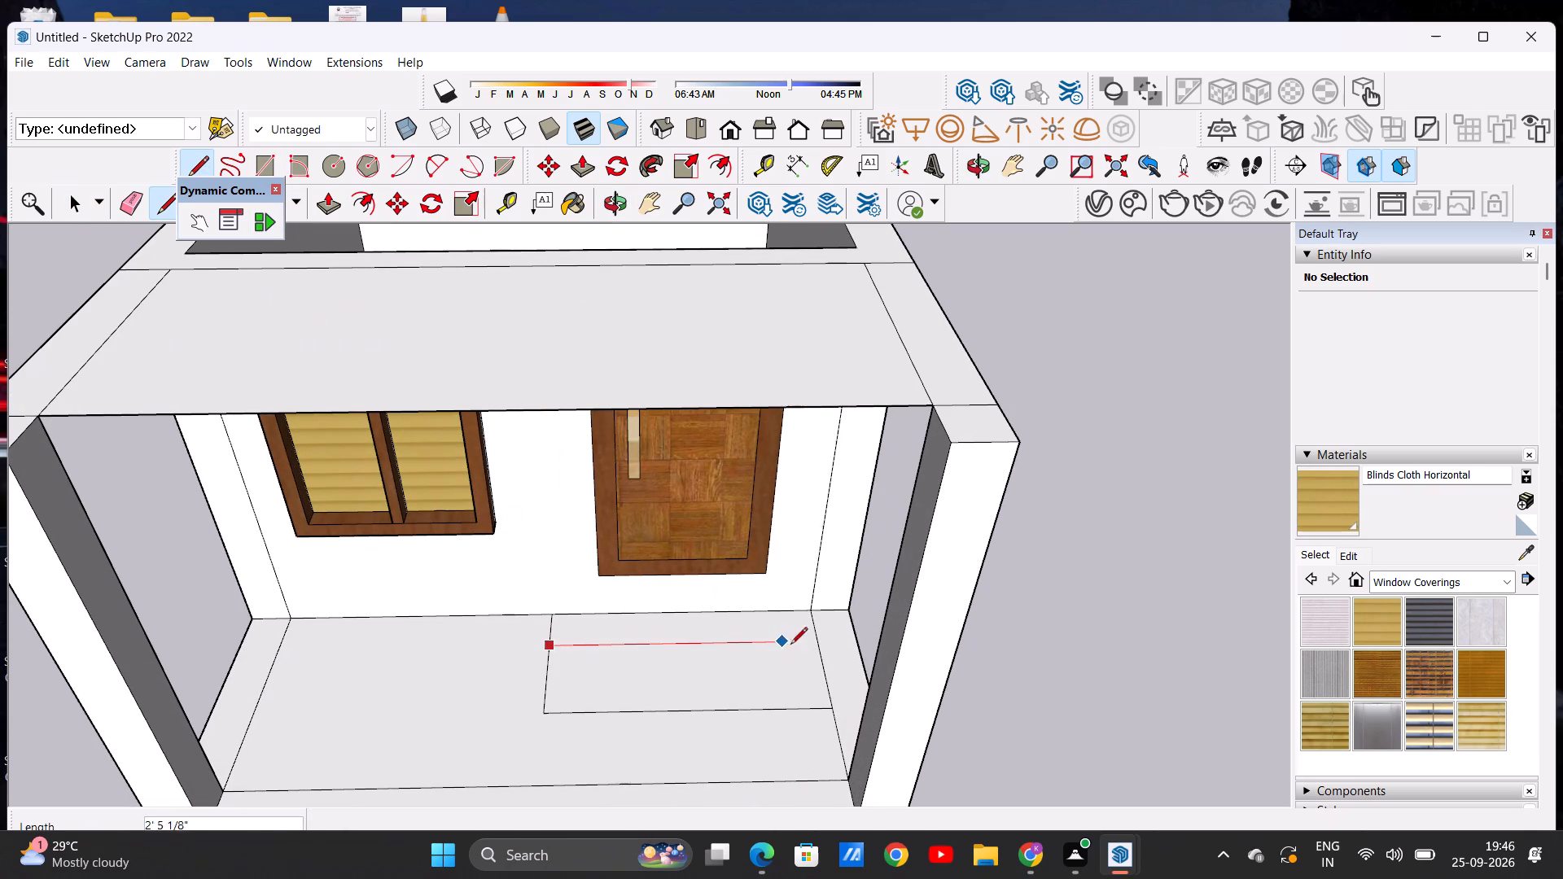
{"action": "left_click", "coordinate": [816, 646]}
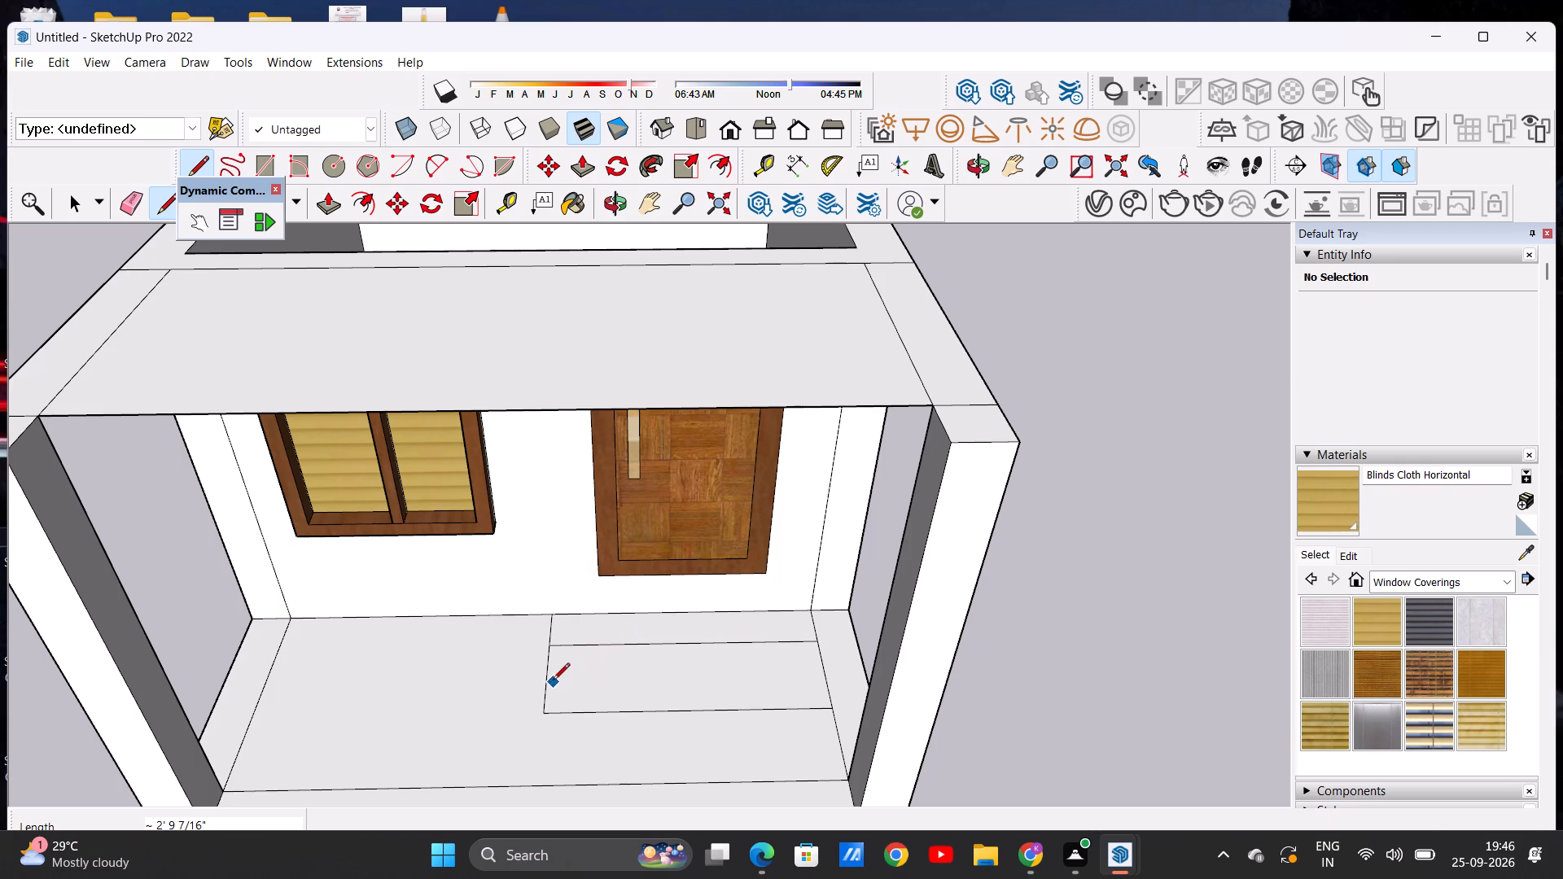
{"action": "left_click", "coordinate": [551, 676]}
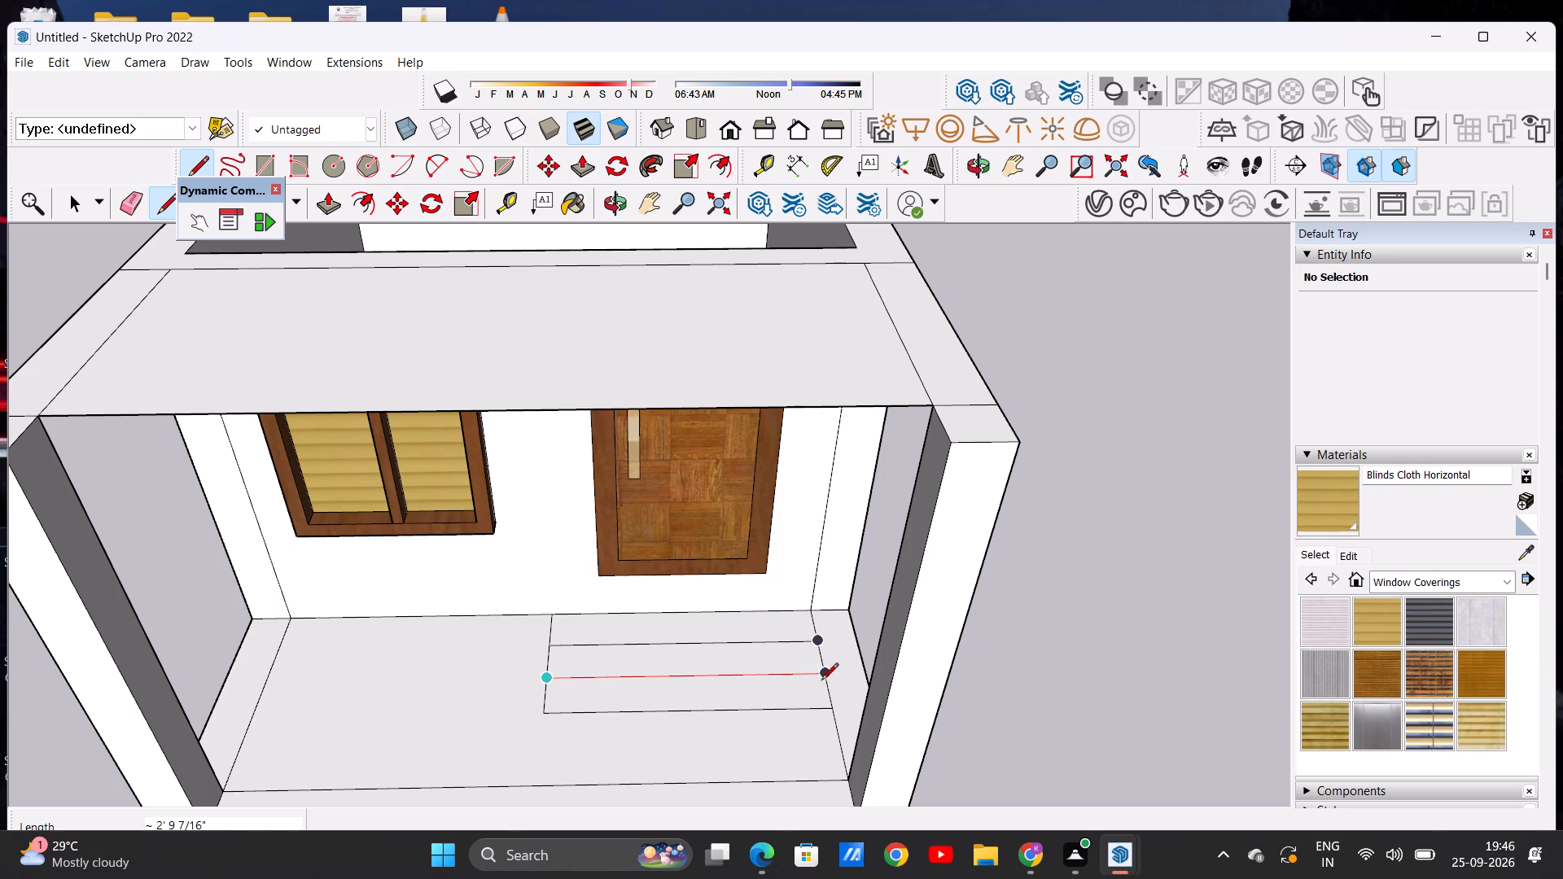
{"action": "left_click", "coordinate": [821, 681]}
{"action": "key", "text": "space"}
Push/Pull the floor strip nearest the door up about 6 5/8 in to form the top step.
{"action": "scroll", "coordinate": [822, 651], "scroll_direction": "up", "scroll_amount": 1}
{"action": "middle_click_drag", "start_coordinate": [824, 651], "coordinate": [333, 641]}
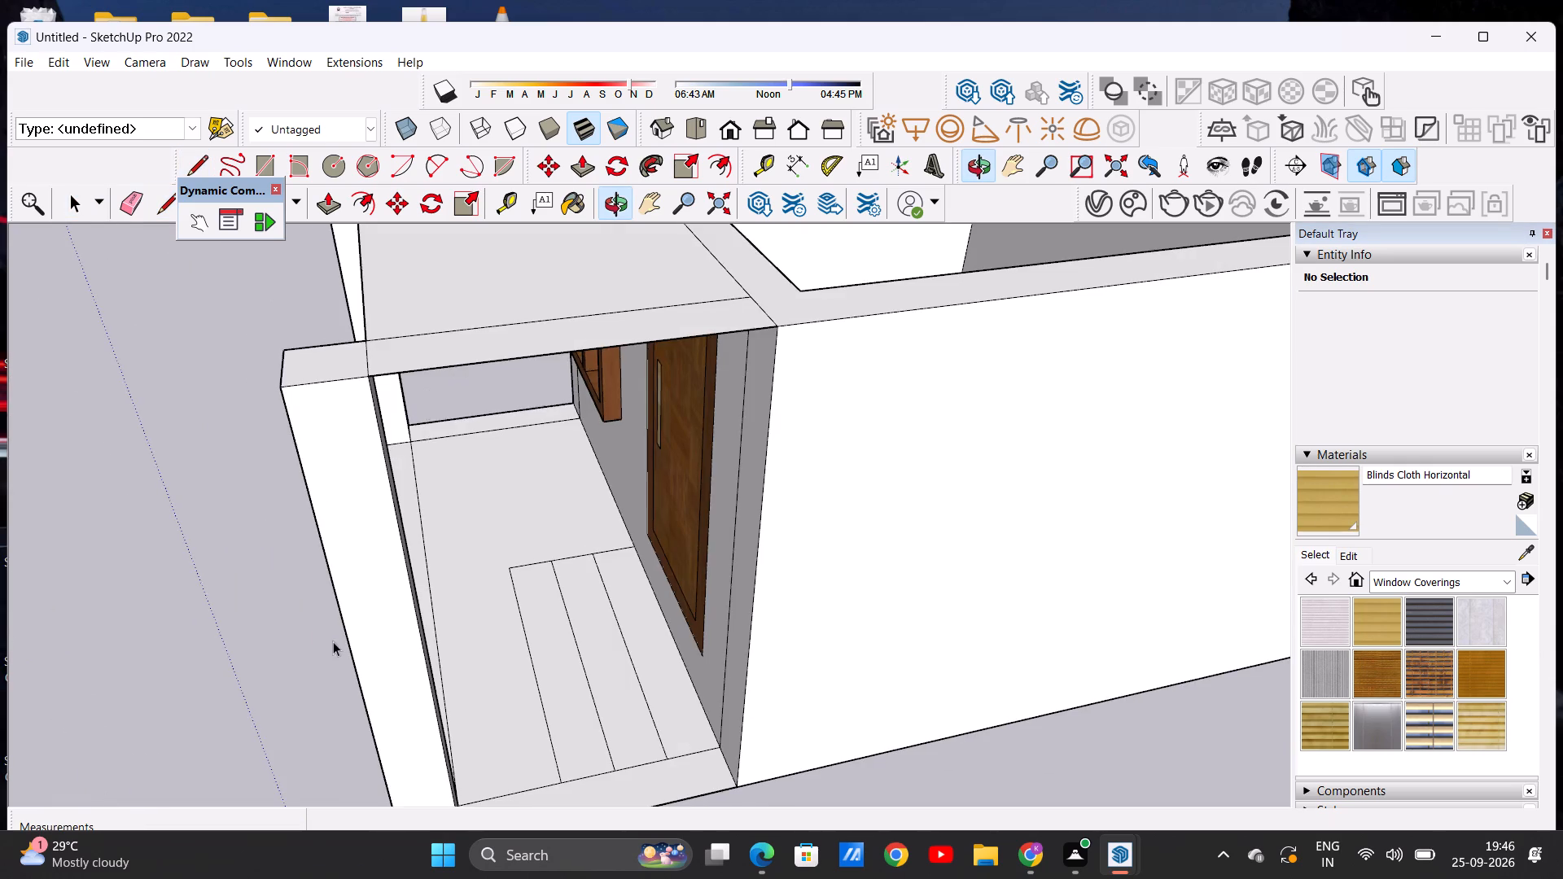
{"action": "scroll", "coordinate": [419, 603], "scroll_direction": "down", "scroll_amount": 4}
{"action": "scroll", "coordinate": [514, 656], "scroll_direction": "up", "scroll_amount": 3}
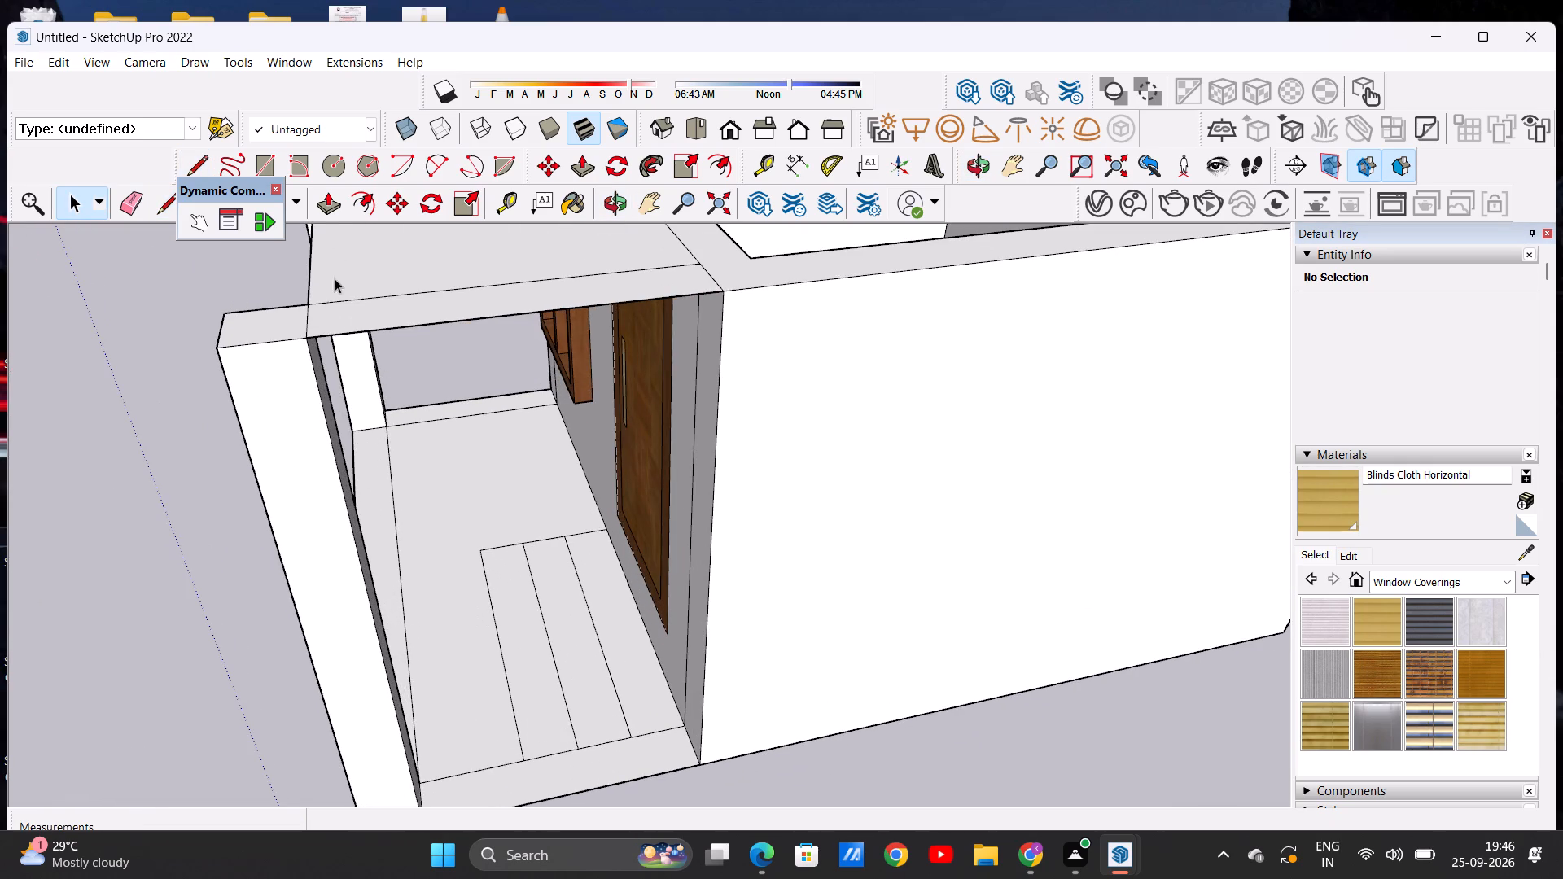
{"action": "left_click", "coordinate": [317, 206]}
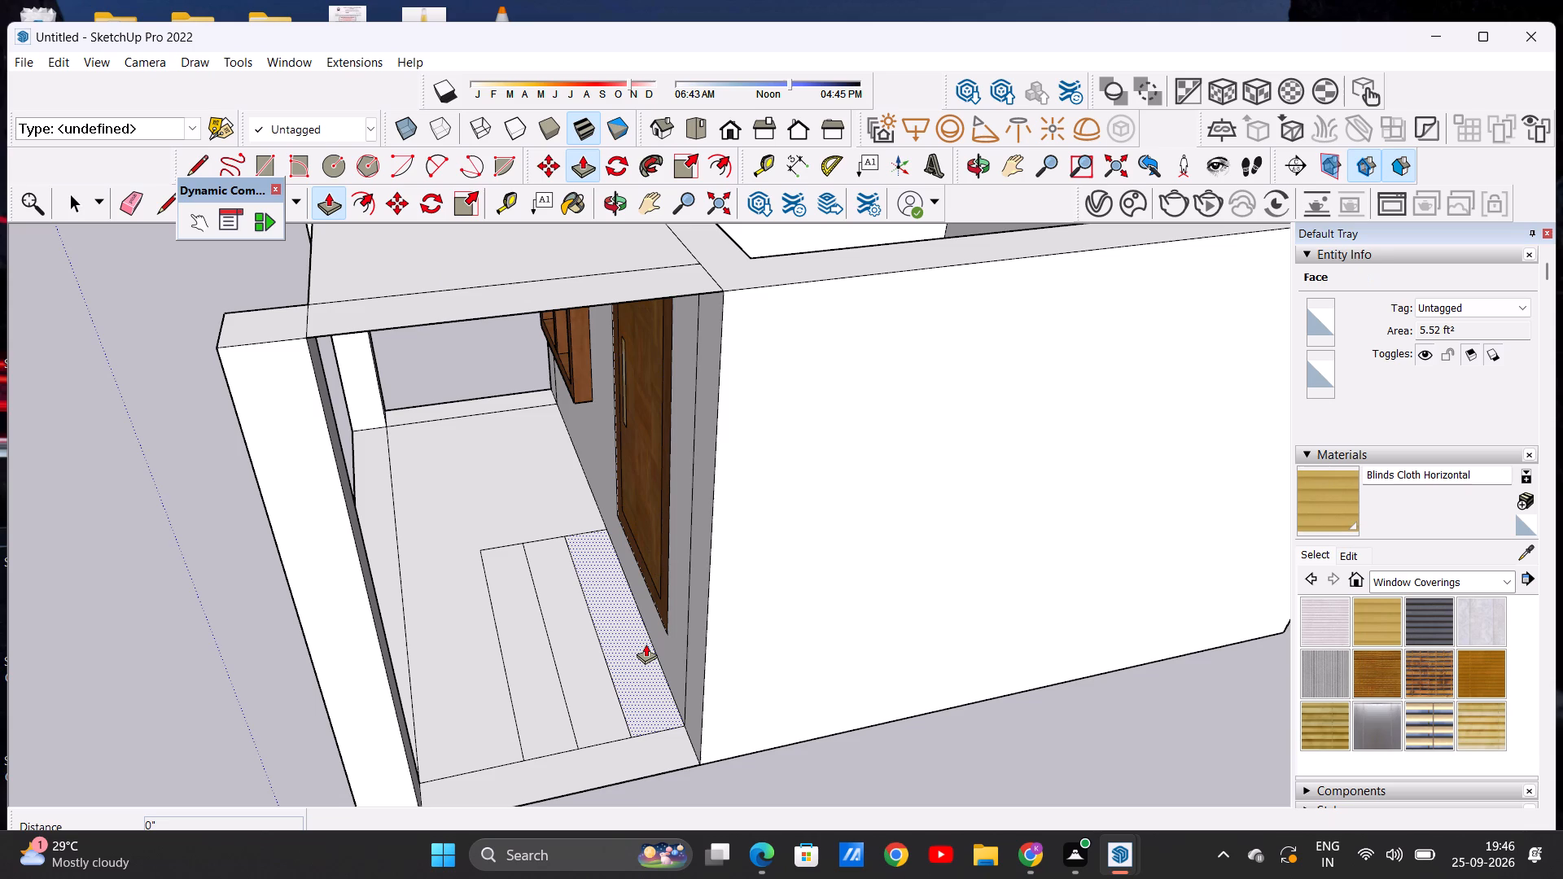
{"action": "left_click", "coordinate": [646, 644]}
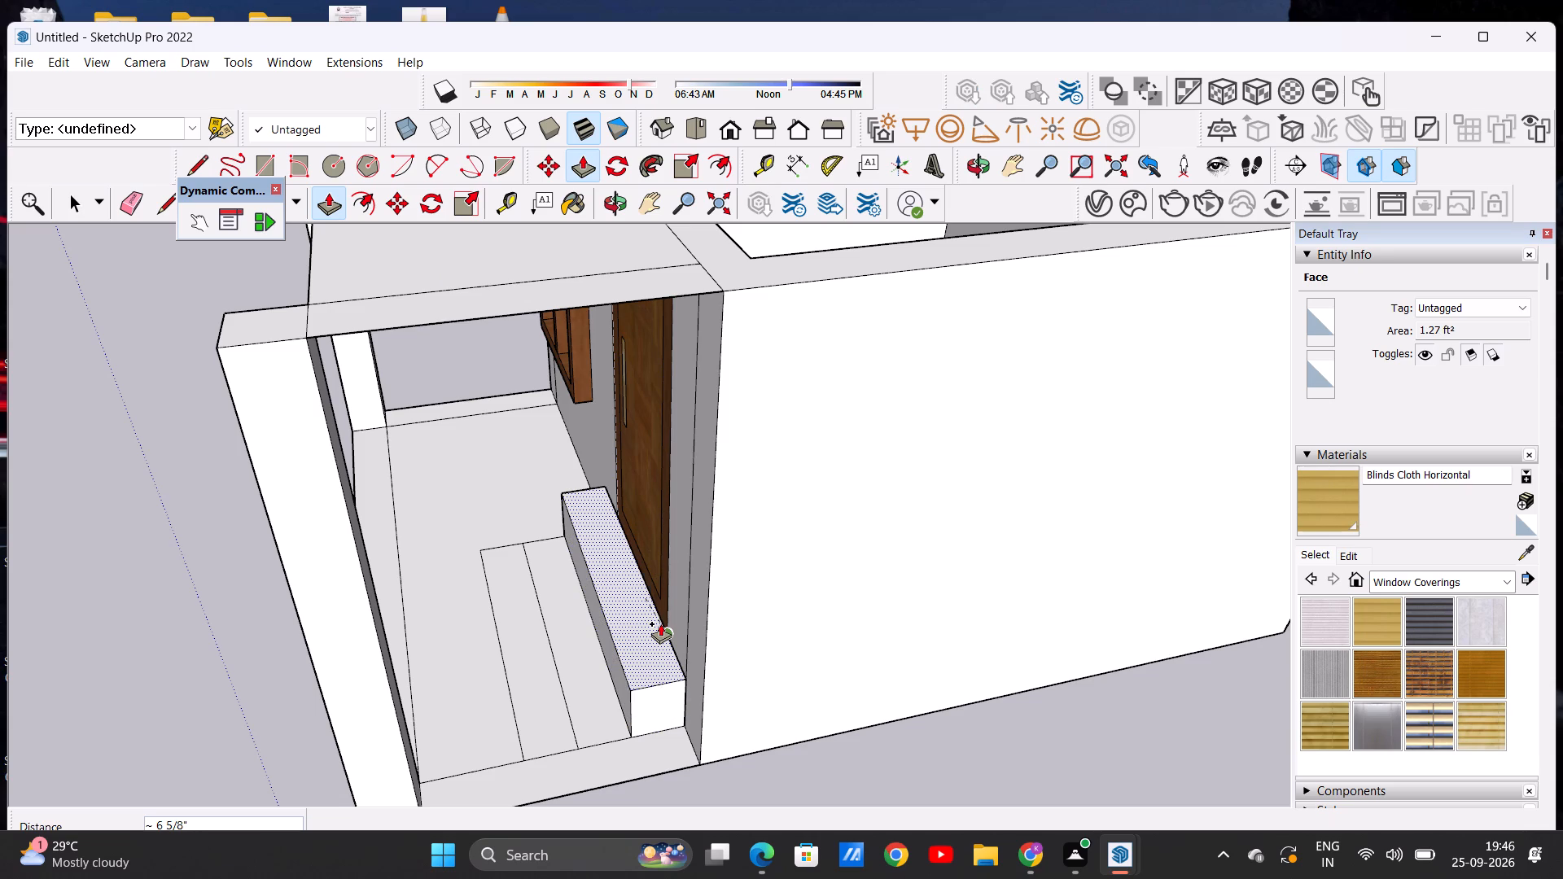
{"action": "left_click", "coordinate": [660, 623]}
Push/Pull the middle strip up about 4 1/8 in and the outer strip about 2 9/16 in as lower steps.
{"action": "middle_click_drag", "start_coordinate": [647, 672], "coordinate": [793, 563]}
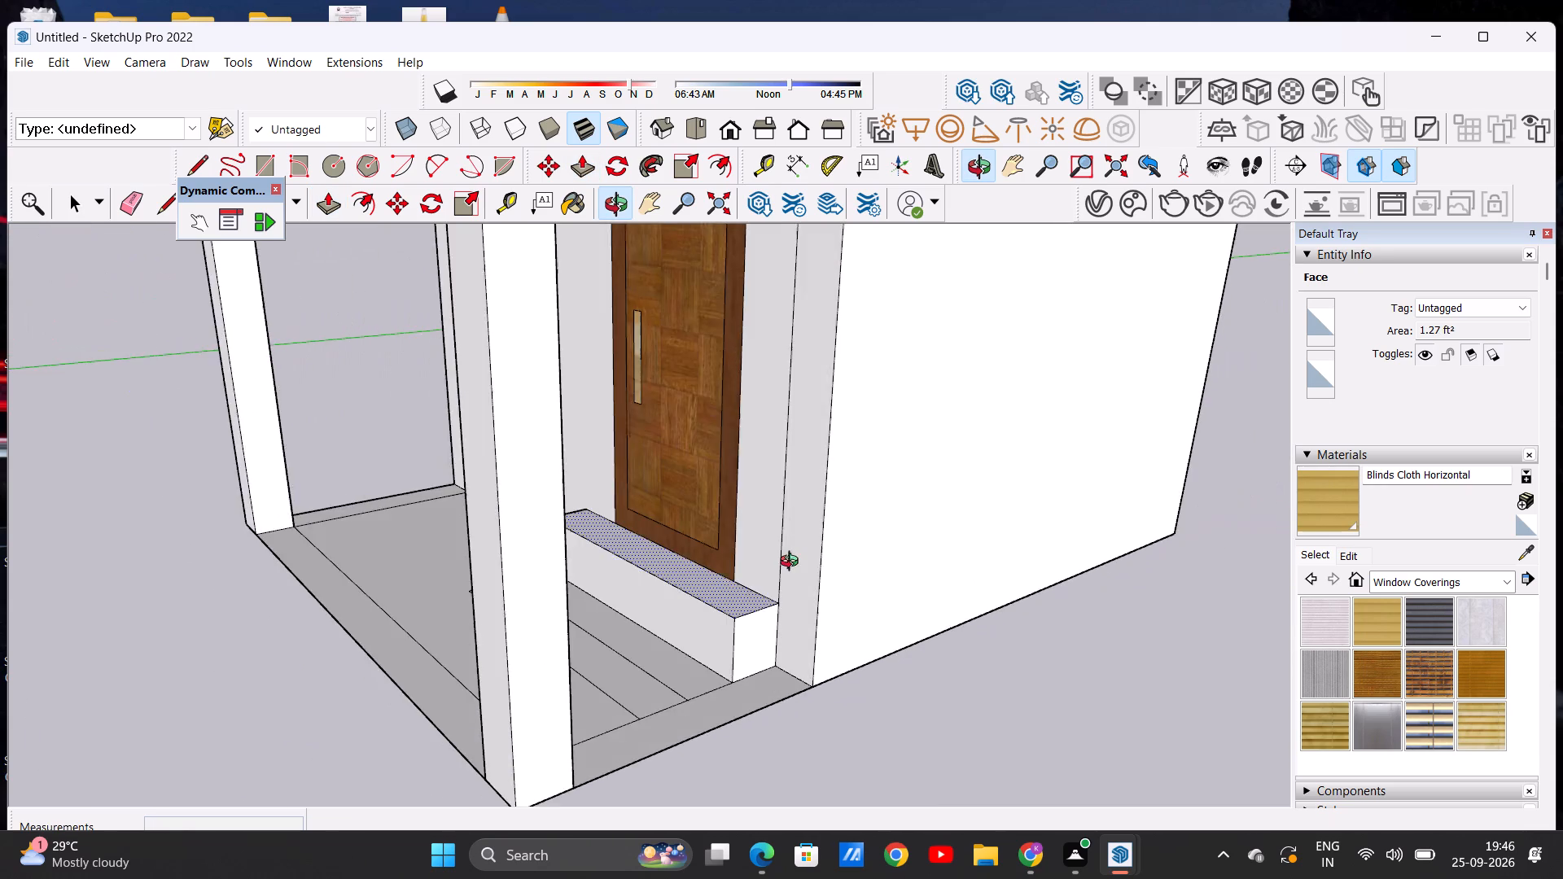
{"action": "middle_click_drag", "start_coordinate": [793, 563], "coordinate": [629, 579]}
{"action": "left_click", "coordinate": [584, 663]}
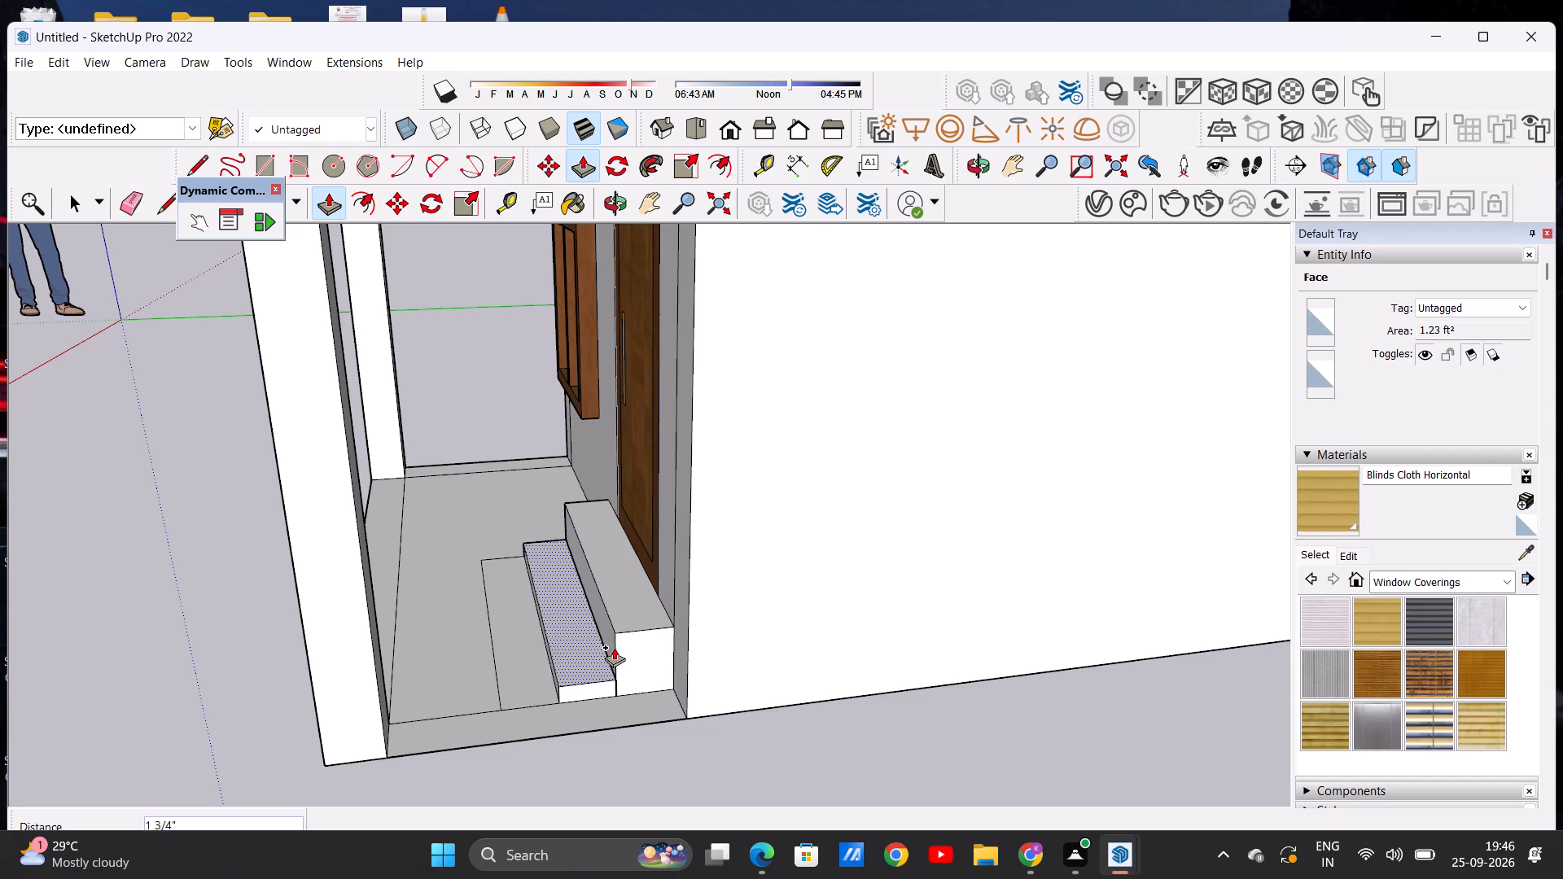
{"action": "scroll", "coordinate": [592, 649], "scroll_direction": "up", "scroll_amount": 7}
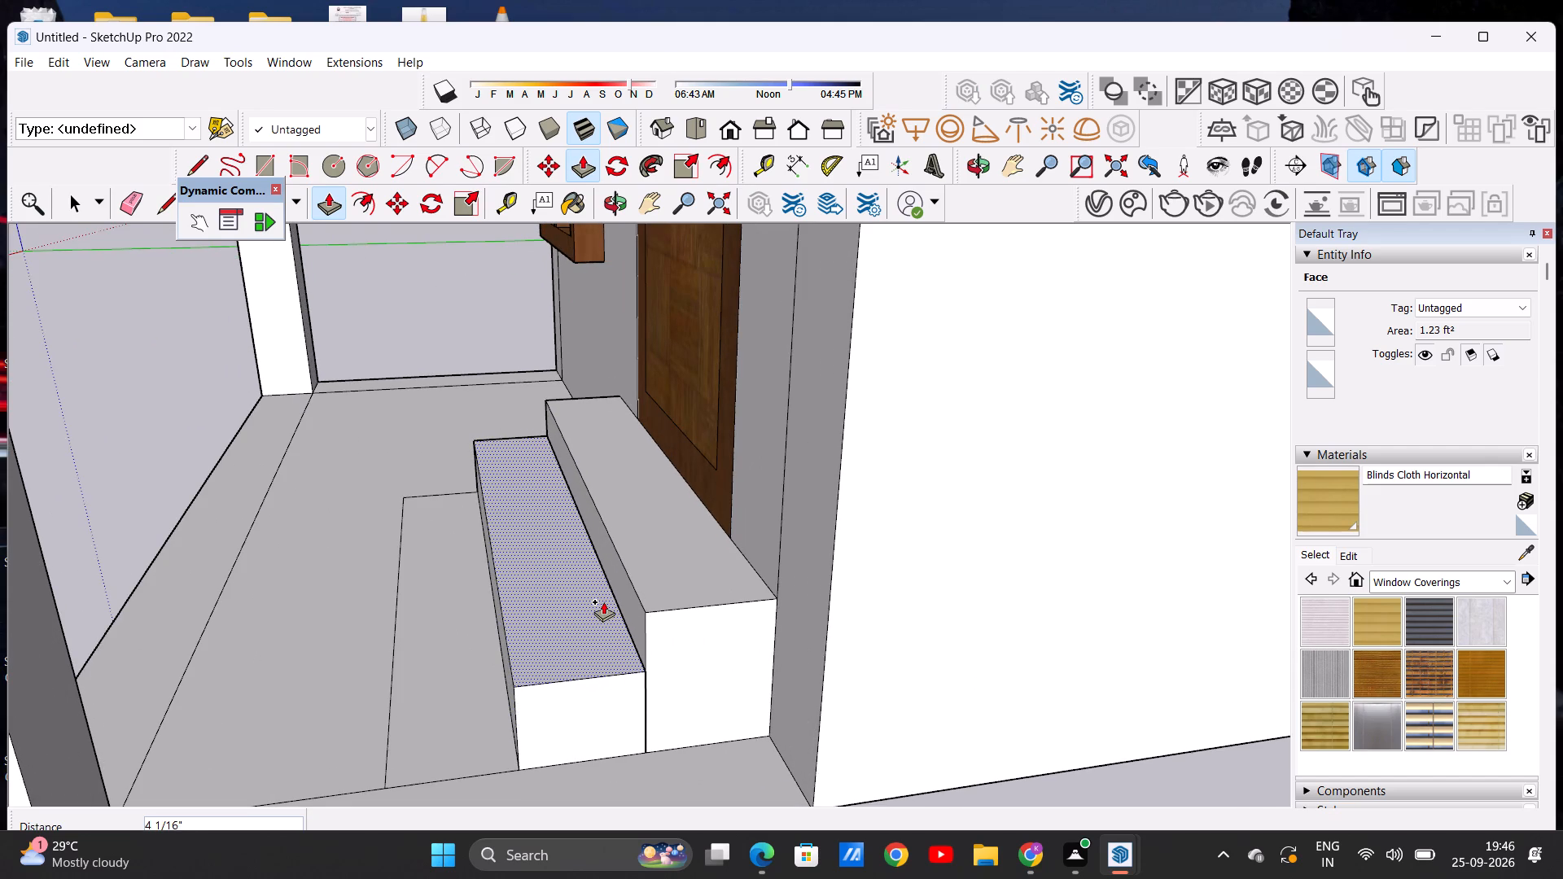
{"action": "left_click", "coordinate": [603, 601]}
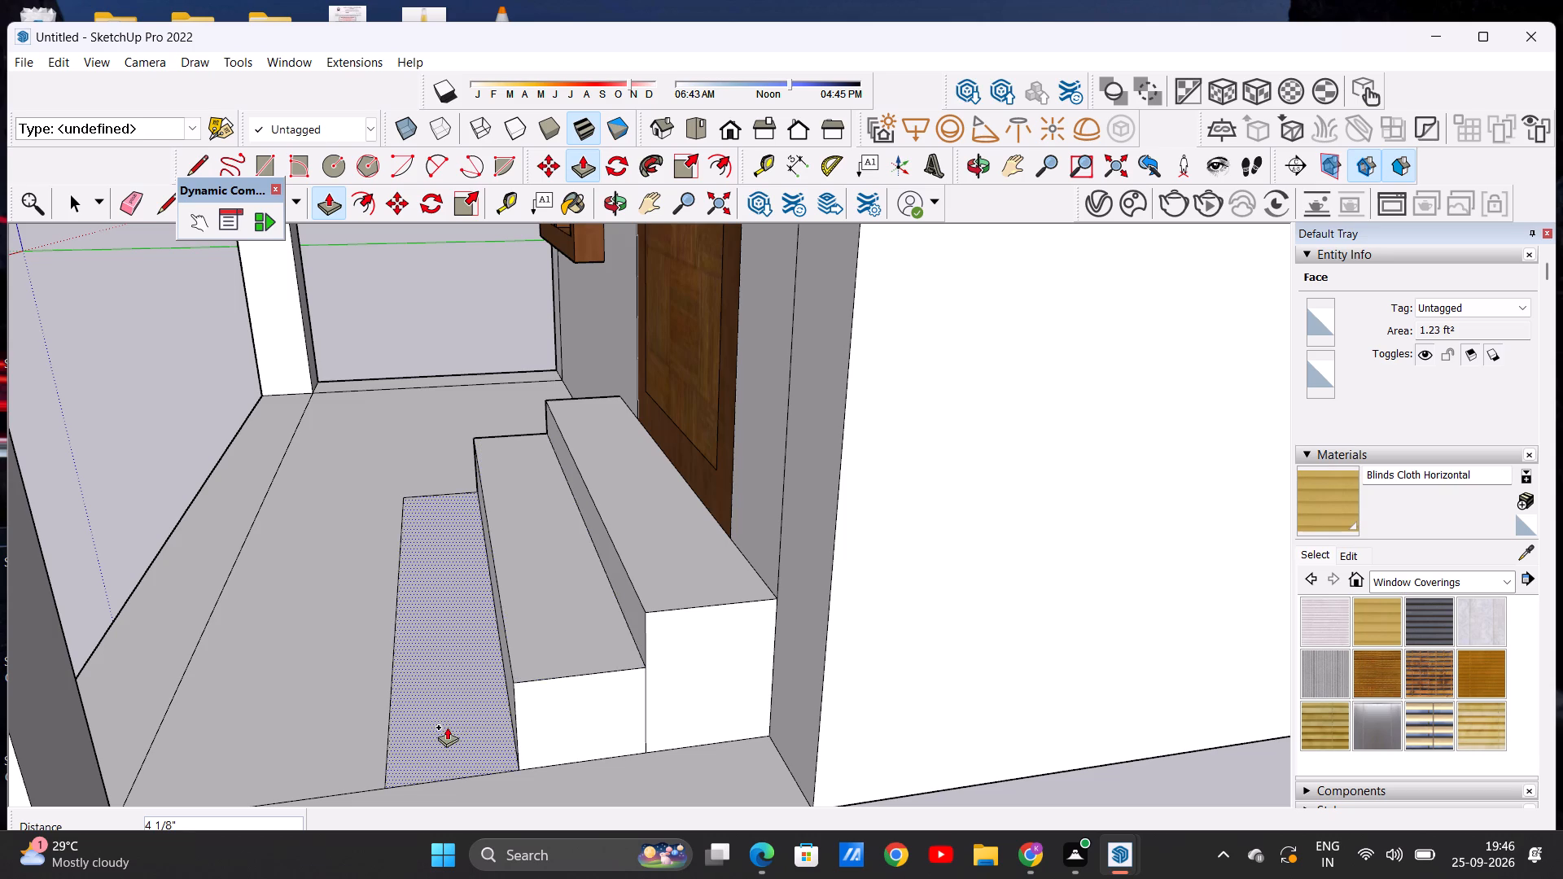
{"action": "left_click", "coordinate": [447, 727]}
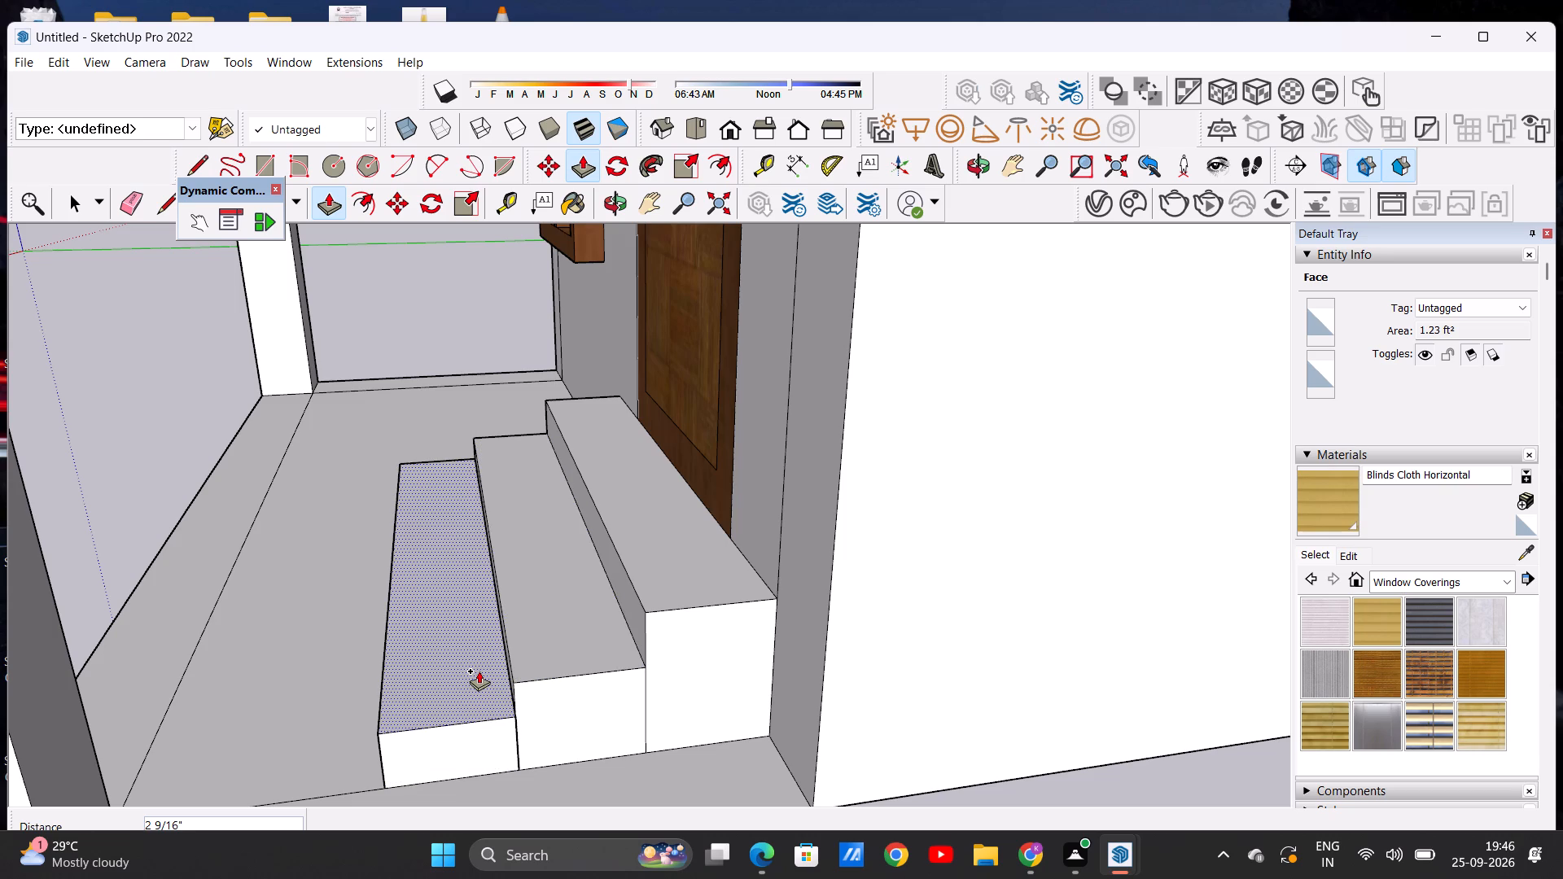
{"action": "left_click", "coordinate": [479, 671]}
{"action": "key", "text": "space"}
Examine the three steps below the door from the front and from above.
{"action": "middle_click_drag", "start_coordinate": [405, 679], "coordinate": [873, 604]}
{"action": "scroll", "coordinate": [730, 625], "scroll_direction": "down", "scroll_amount": 7}
{"action": "middle_click_drag", "start_coordinate": [693, 616], "coordinate": [702, 662]}
{"action": "scroll", "coordinate": [696, 646], "scroll_direction": "down", "scroll_amount": 7}
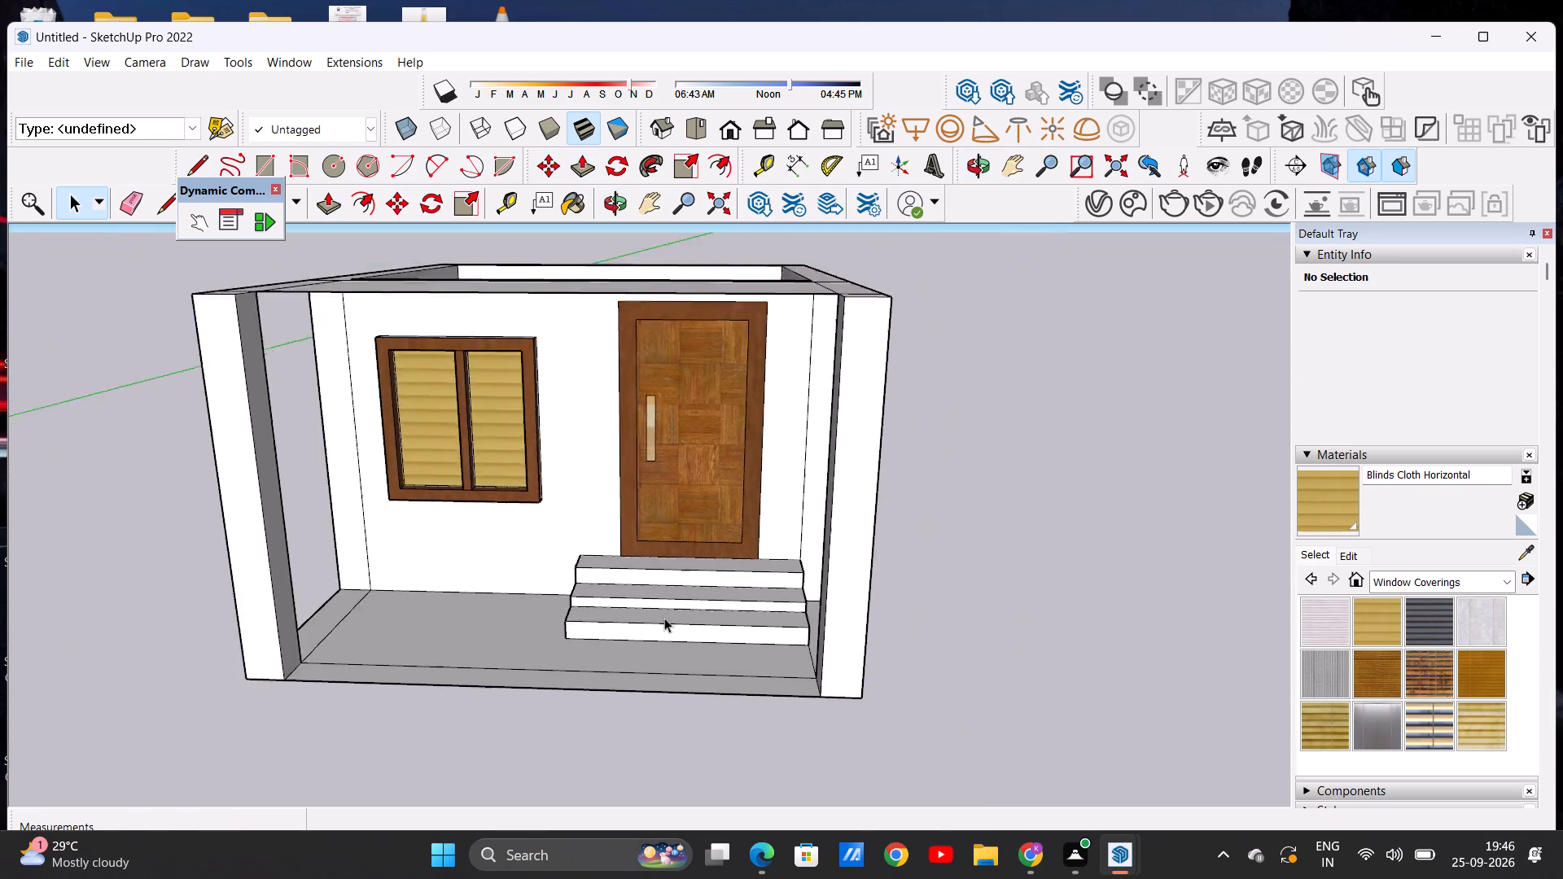
{"action": "scroll", "coordinate": [664, 618], "scroll_direction": "down", "scroll_amount": 7}
{"action": "scroll", "coordinate": [672, 597], "scroll_direction": "up", "scroll_amount": 8}
{"action": "middle_click_drag", "start_coordinate": [669, 680], "coordinate": [680, 616]}
{"action": "scroll", "coordinate": [683, 614], "scroll_direction": "down", "scroll_amount": 2}
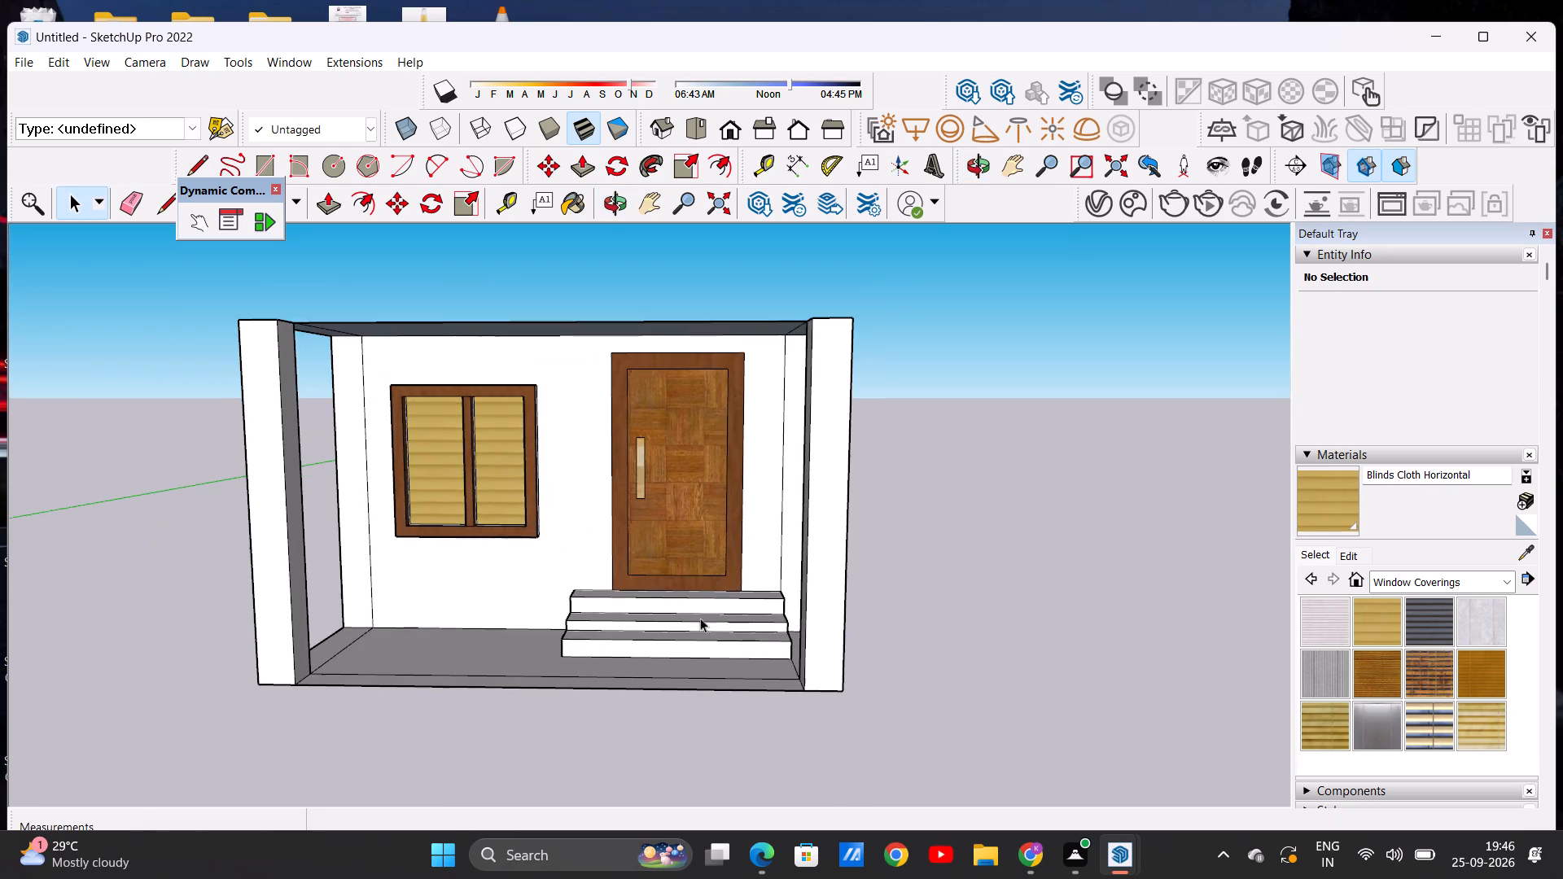
{"action": "middle_click_drag", "start_coordinate": [641, 604], "coordinate": [617, 772]}
{"action": "scroll", "coordinate": [637, 648], "scroll_direction": "up", "scroll_amount": 3}
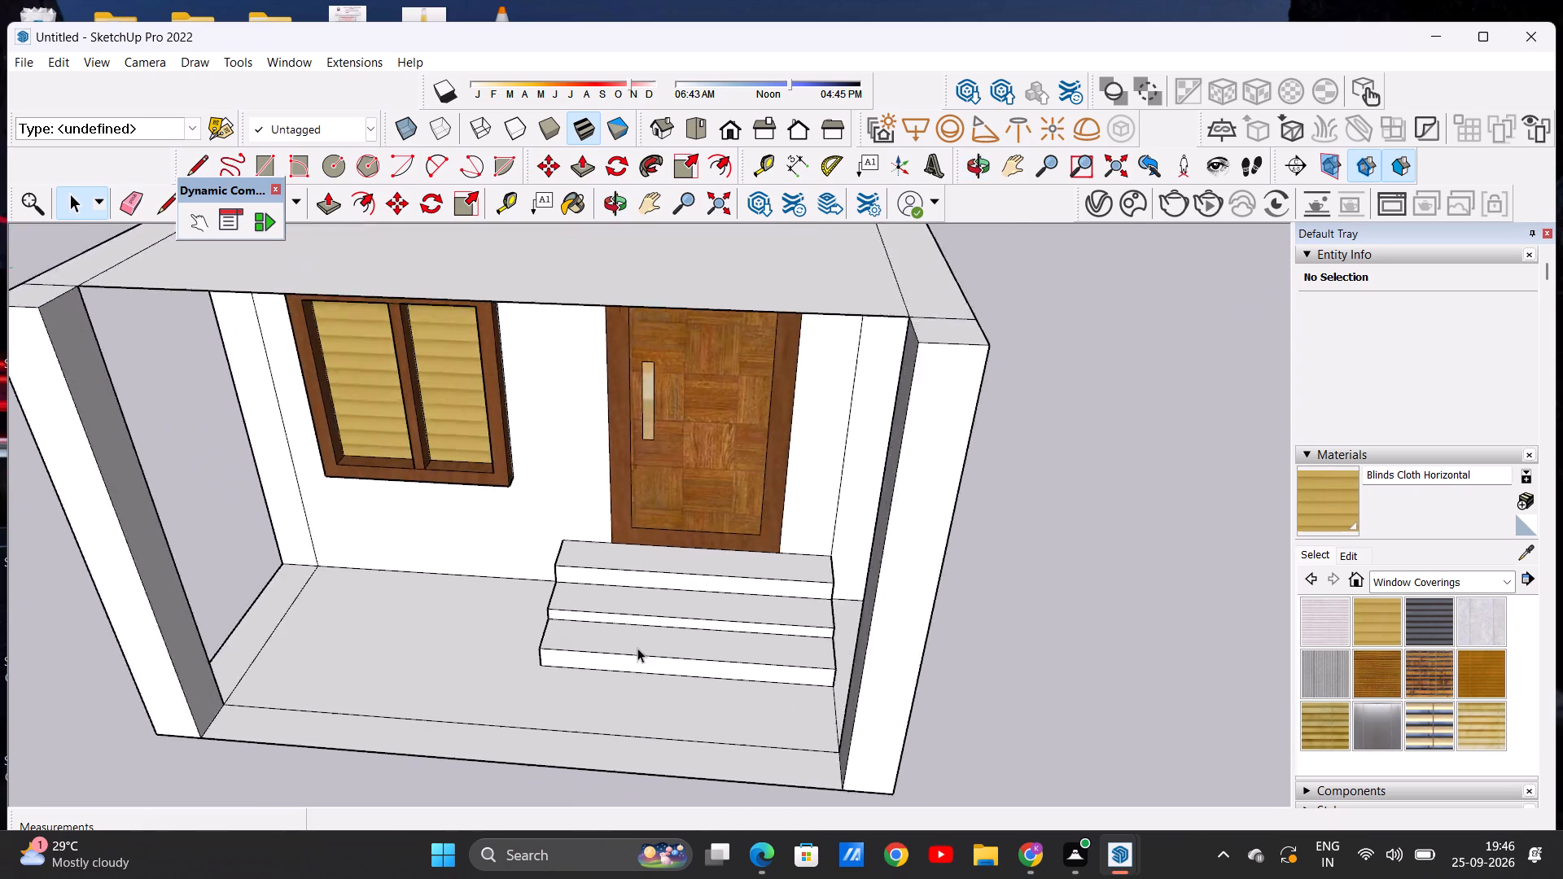
{"action": "scroll", "coordinate": [637, 648], "scroll_direction": "up", "scroll_amount": 3}
{"action": "scroll", "coordinate": [662, 646], "scroll_direction": "down", "scroll_amount": 2}
{"action": "middle_click_drag", "start_coordinate": [694, 717], "coordinate": [711, 687]}
{"action": "scroll", "coordinate": [633, 584], "scroll_direction": "down", "scroll_amount": 3}
{"action": "middle_click_drag", "start_coordinate": [670, 601], "coordinate": [629, 654]}
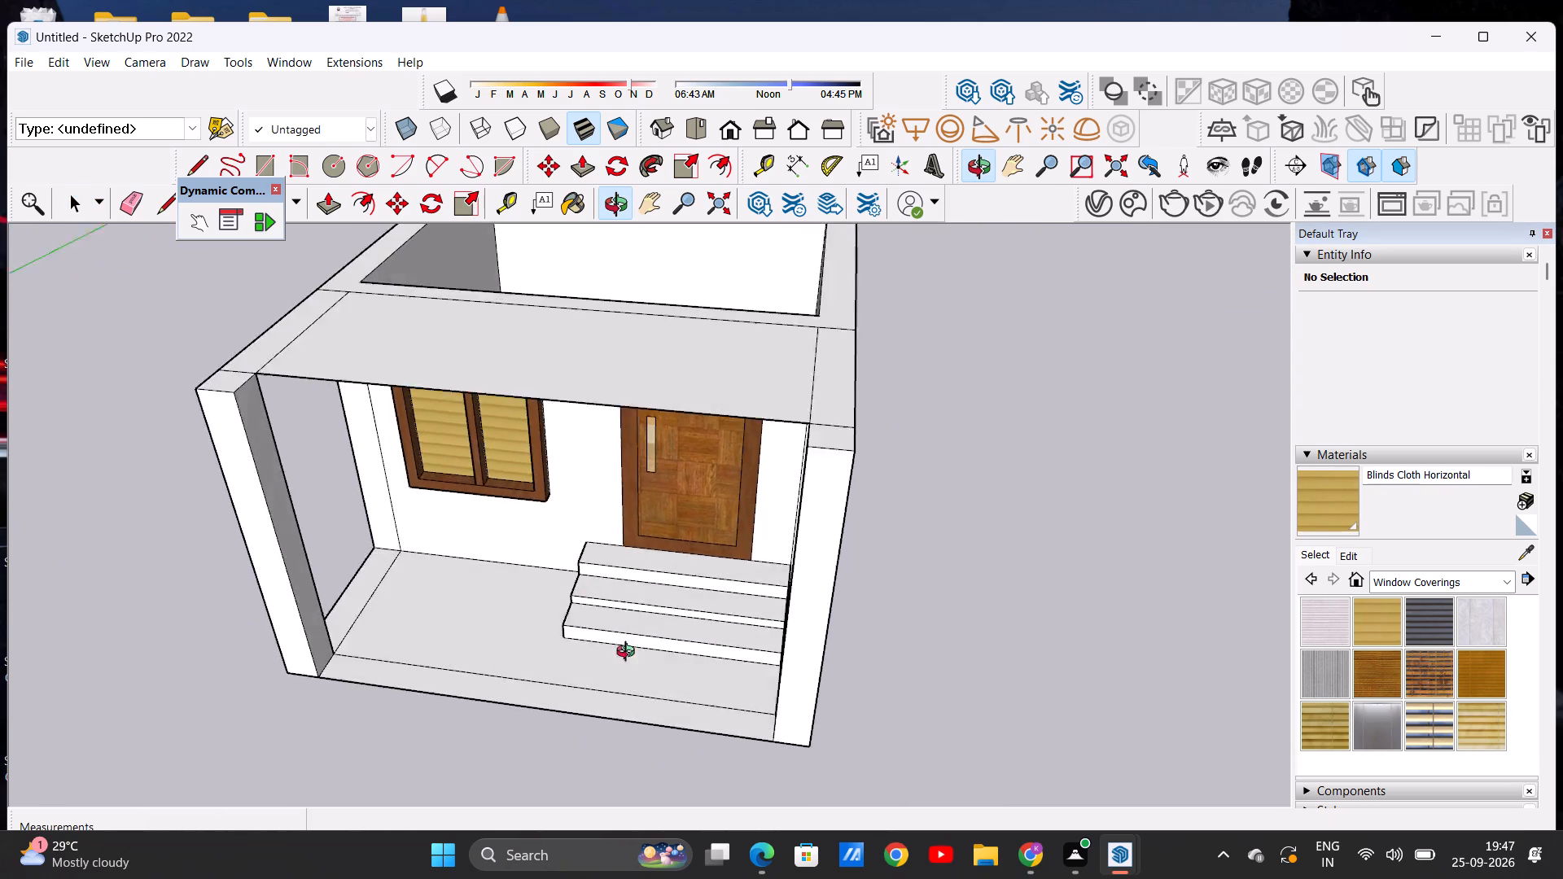
{"action": "middle_click_drag", "start_coordinate": [629, 654], "coordinate": [707, 555]}
{"action": "scroll", "coordinate": [703, 575], "scroll_direction": "down", "scroll_amount": 7}
{"action": "middle_click_drag", "start_coordinate": [696, 569], "coordinate": [620, 667]}
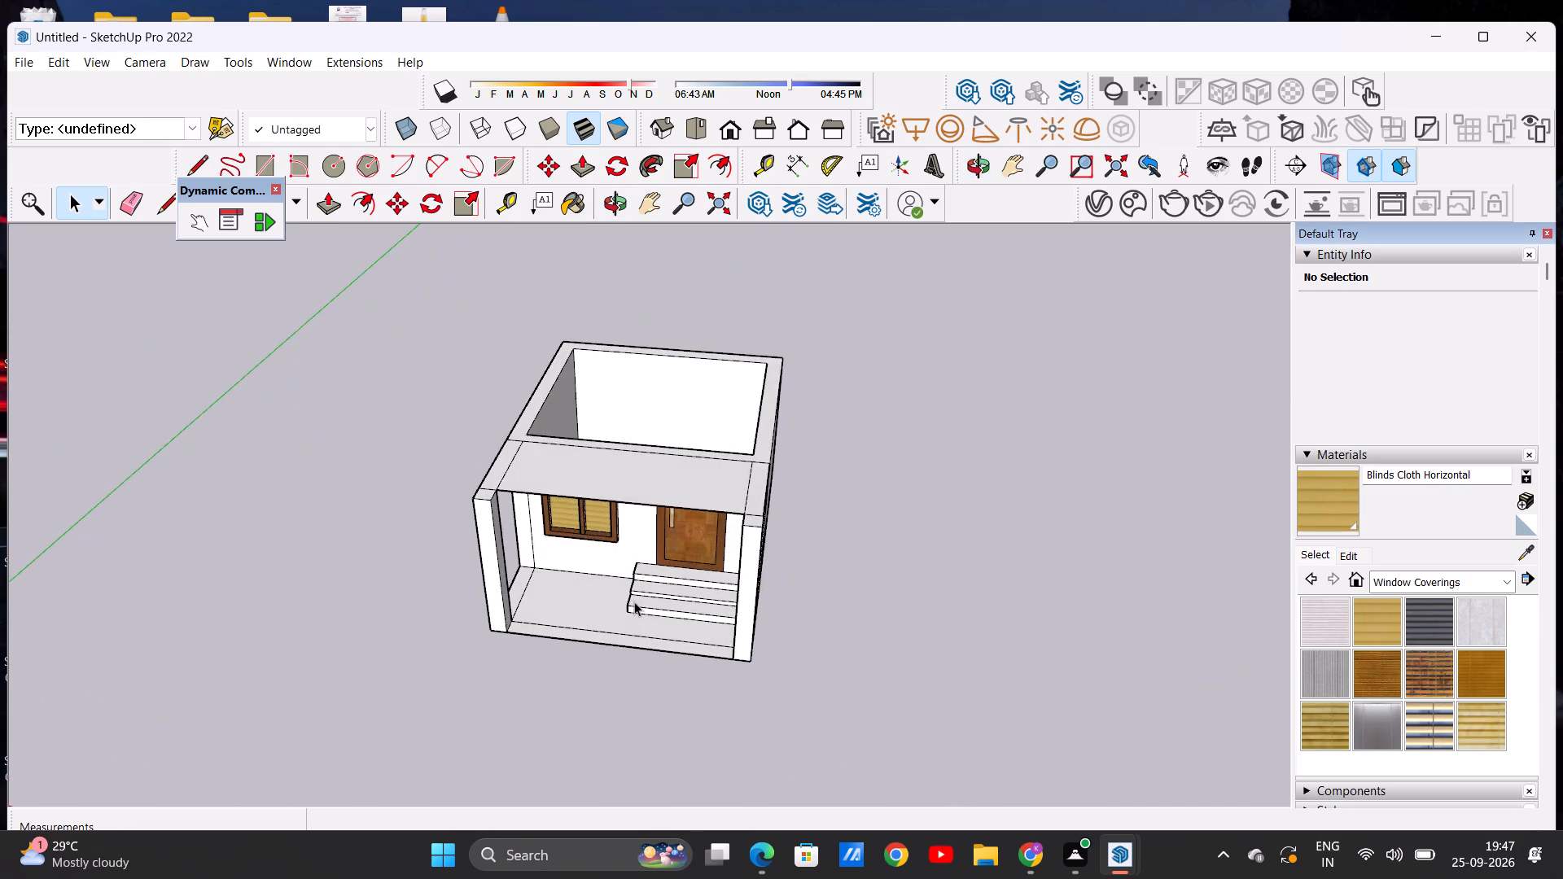
{"action": "scroll", "coordinate": [634, 601], "scroll_direction": "up", "scroll_amount": 3}
{"action": "middle_click_drag", "start_coordinate": [730, 596], "coordinate": [764, 604]}
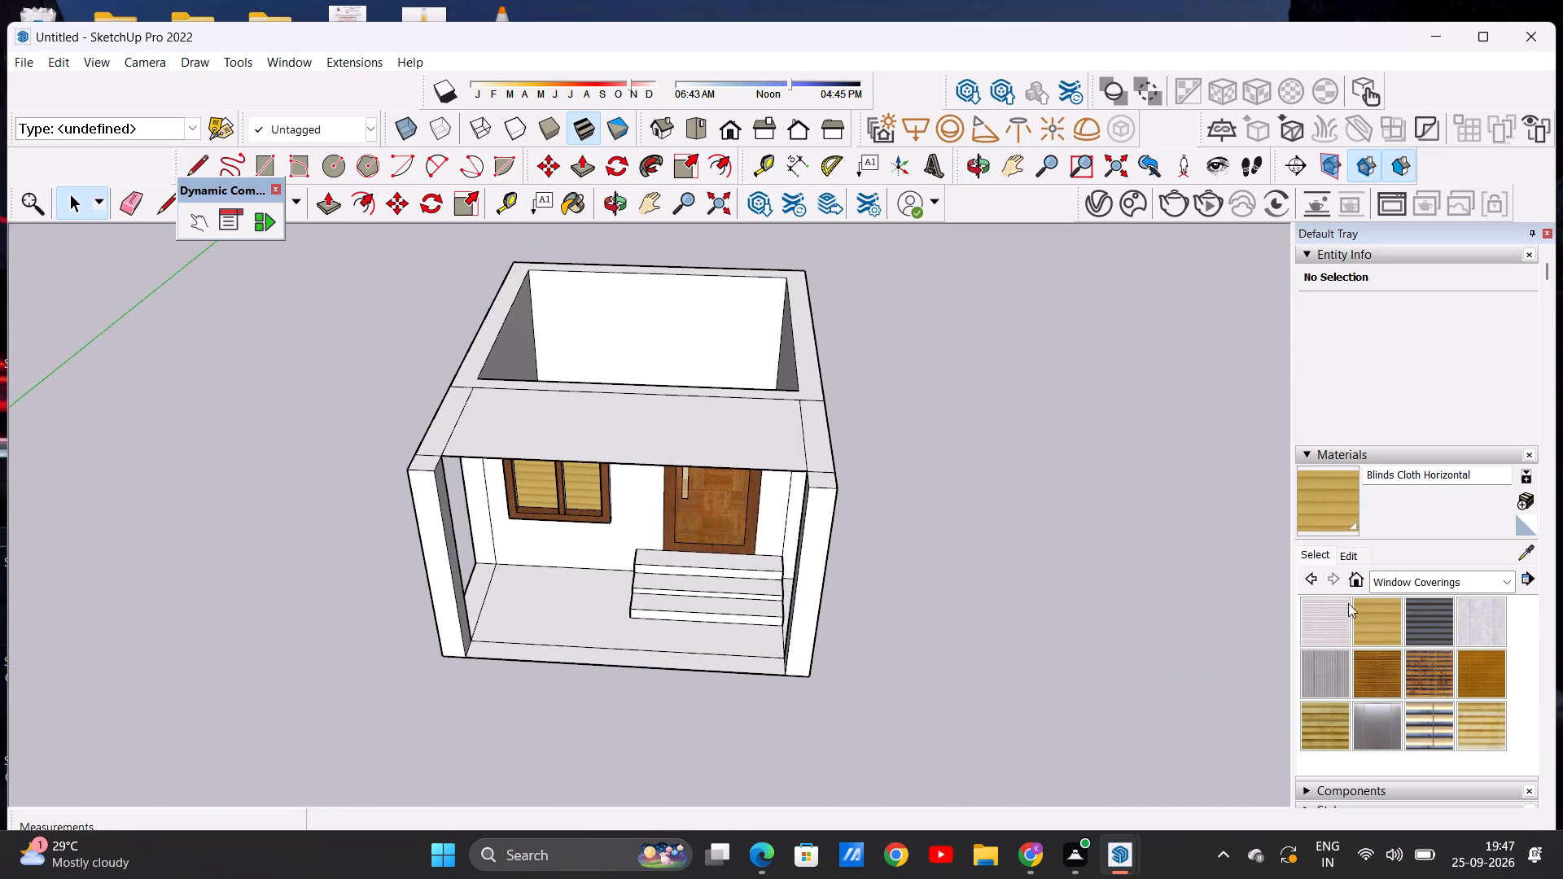
Paint the treads and risers of all three steps with Terrazzo Light Blue from the Synthetic Surfaces materials.
{"action": "left_click", "coordinate": [1504, 586]}
{"action": "left_click", "coordinate": [1528, 787]}
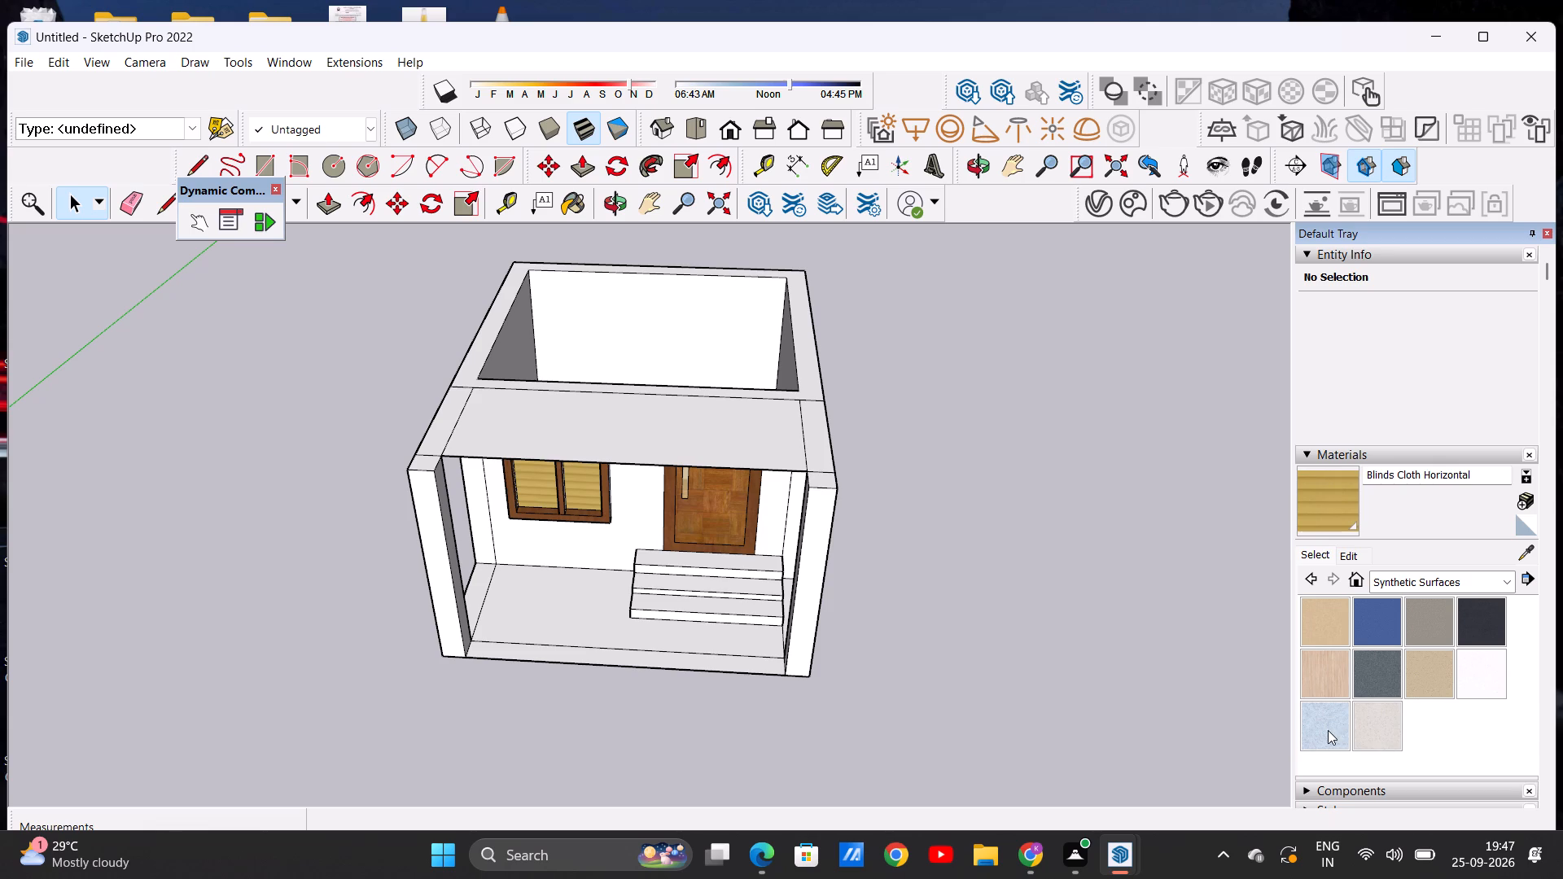
{"action": "left_click", "coordinate": [1328, 730]}
{"action": "scroll", "coordinate": [605, 582], "scroll_direction": "up", "scroll_amount": 7}
{"action": "left_click", "coordinate": [697, 539]}
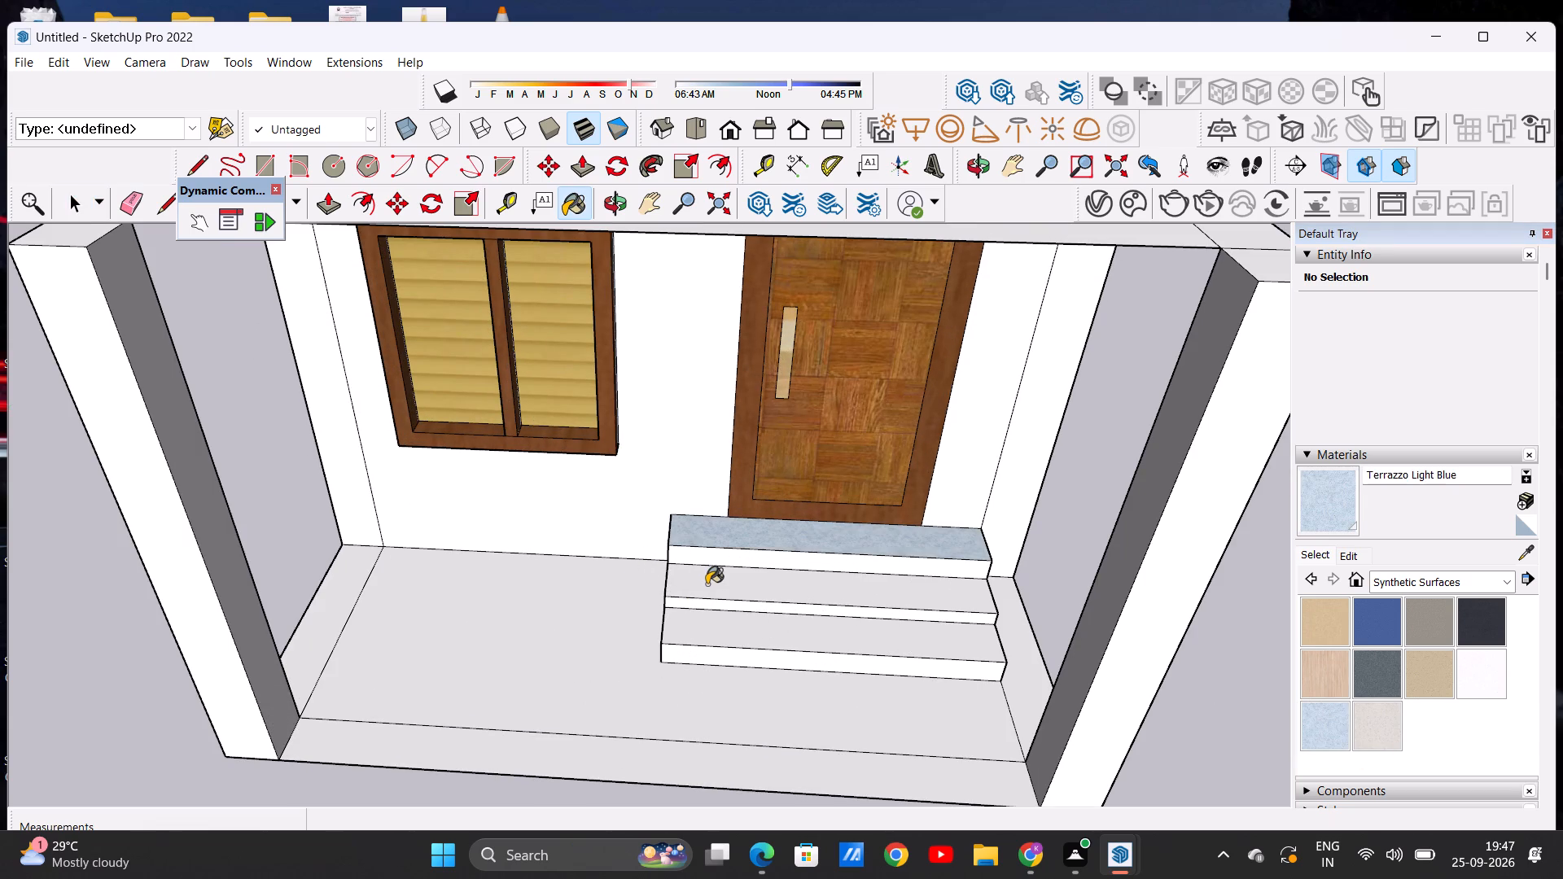
{"action": "left_click", "coordinate": [707, 584]}
{"action": "scroll", "coordinate": [730, 569], "scroll_direction": "up", "scroll_amount": 5}
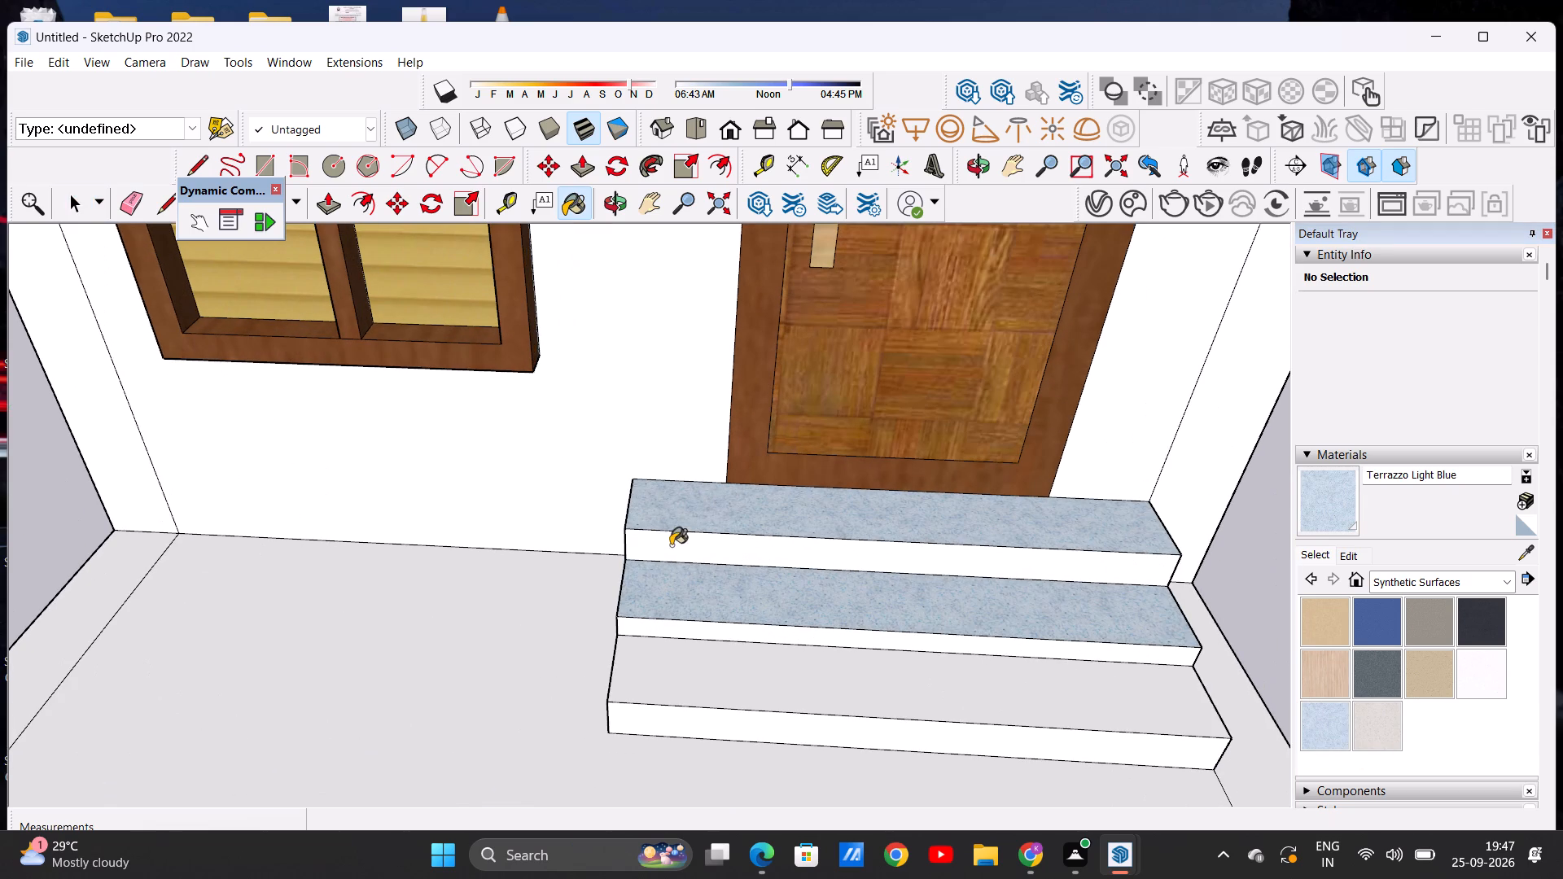
{"action": "left_click", "coordinate": [671, 545]}
{"action": "left_click", "coordinate": [714, 666]}
{"action": "left_click", "coordinate": [698, 630]}
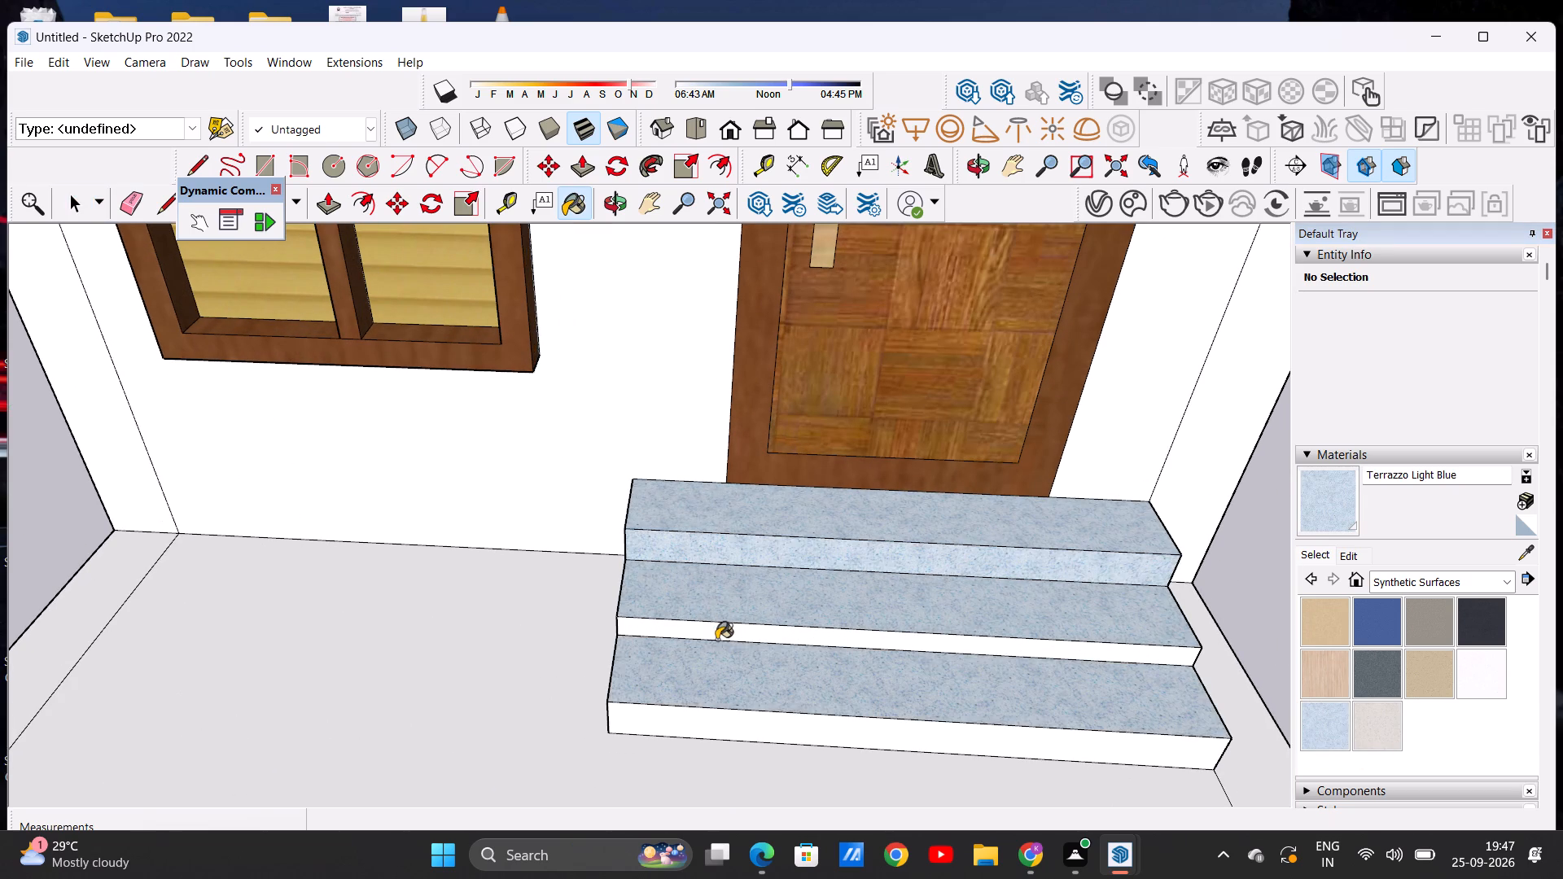
{"action": "left_click", "coordinate": [730, 717]}
Paint the end faces of all three steps on both sides with Terrazzo Light Blue.
{"action": "scroll", "coordinate": [811, 562], "scroll_direction": "down", "scroll_amount": 5}
{"action": "middle_click_drag", "start_coordinate": [608, 616], "coordinate": [917, 593]}
{"action": "scroll", "coordinate": [773, 569], "scroll_direction": "up", "scroll_amount": 4}
{"action": "left_click", "coordinate": [659, 534]}
{"action": "left_click", "coordinate": [704, 557]}
{"action": "left_click", "coordinate": [752, 598]}
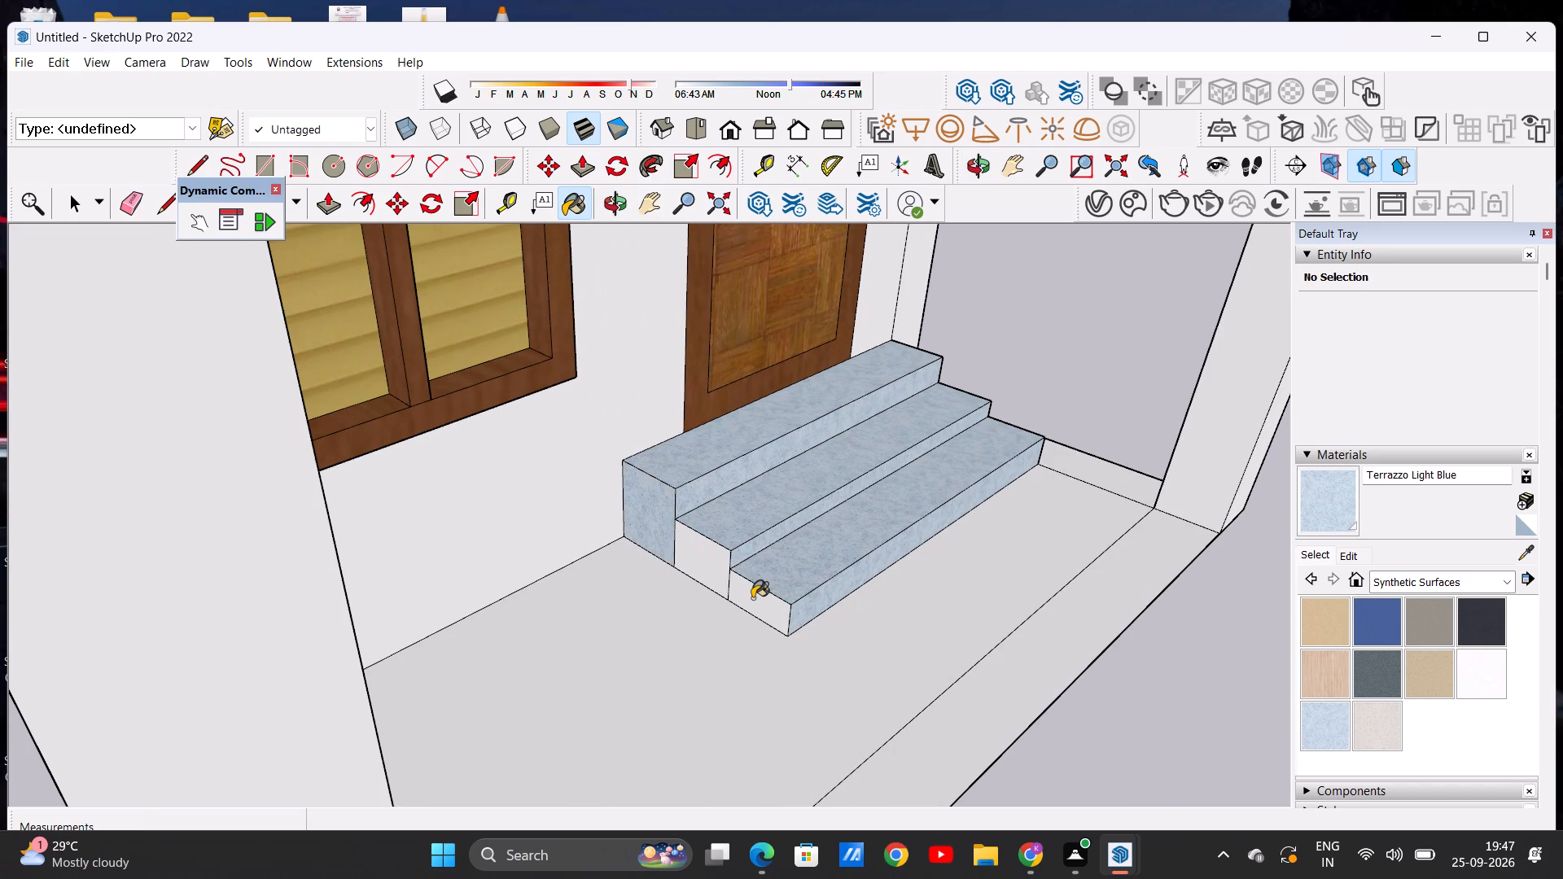
{"action": "scroll", "coordinate": [838, 526], "scroll_direction": "down", "scroll_amount": 4}
{"action": "middle_click_drag", "start_coordinate": [898, 519], "coordinate": [262, 491]}
{"action": "scroll", "coordinate": [796, 779], "scroll_direction": "up", "scroll_amount": 5}
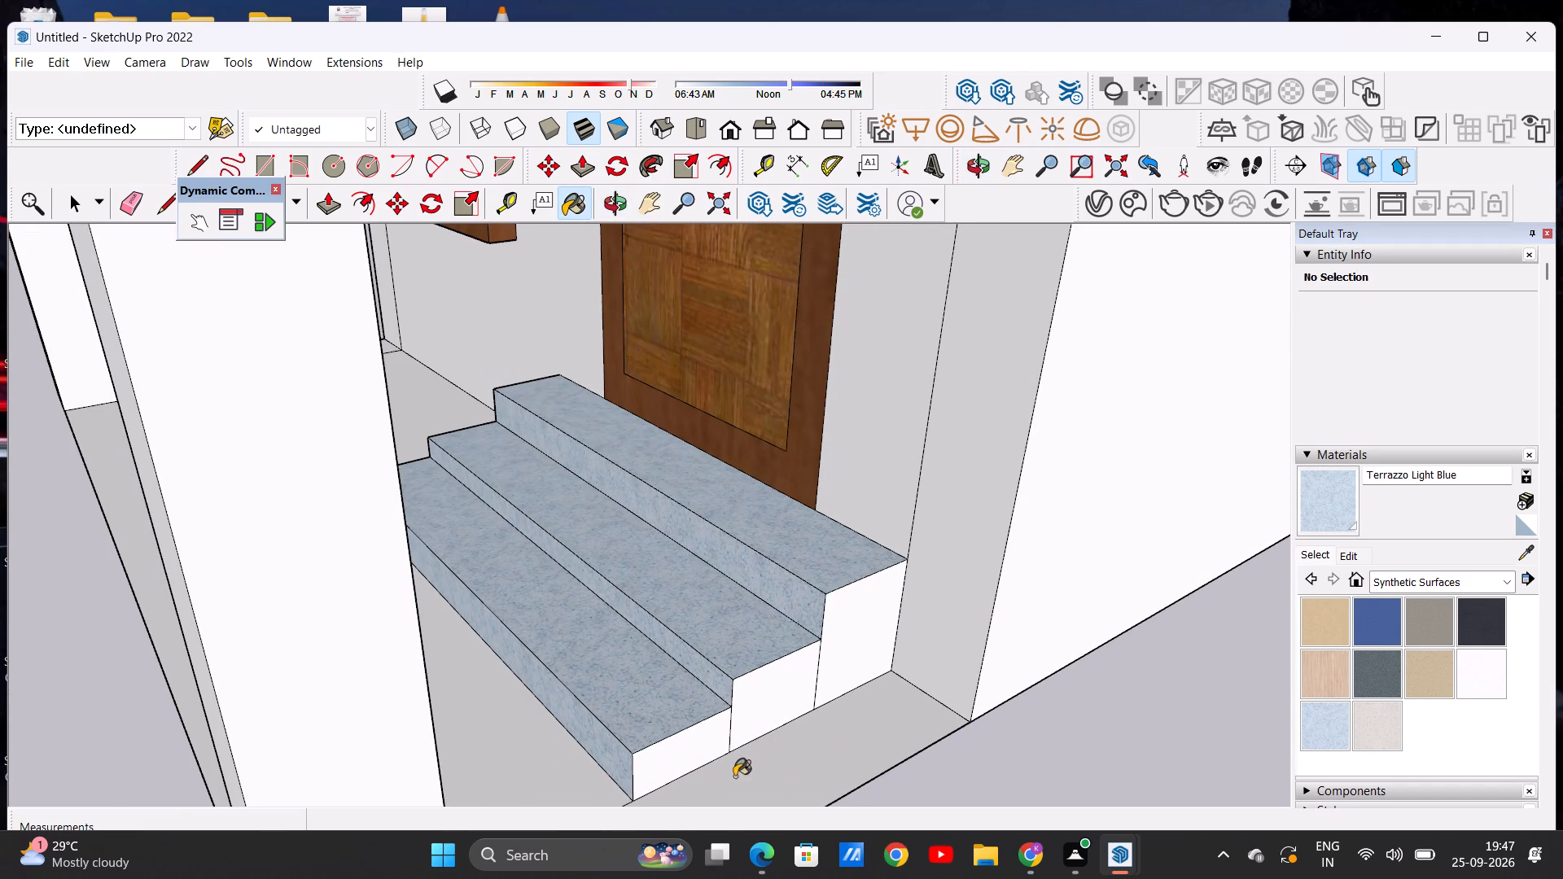
{"action": "left_click", "coordinate": [684, 765]}
{"action": "left_click", "coordinate": [784, 703]}
{"action": "left_click", "coordinate": [882, 635]}
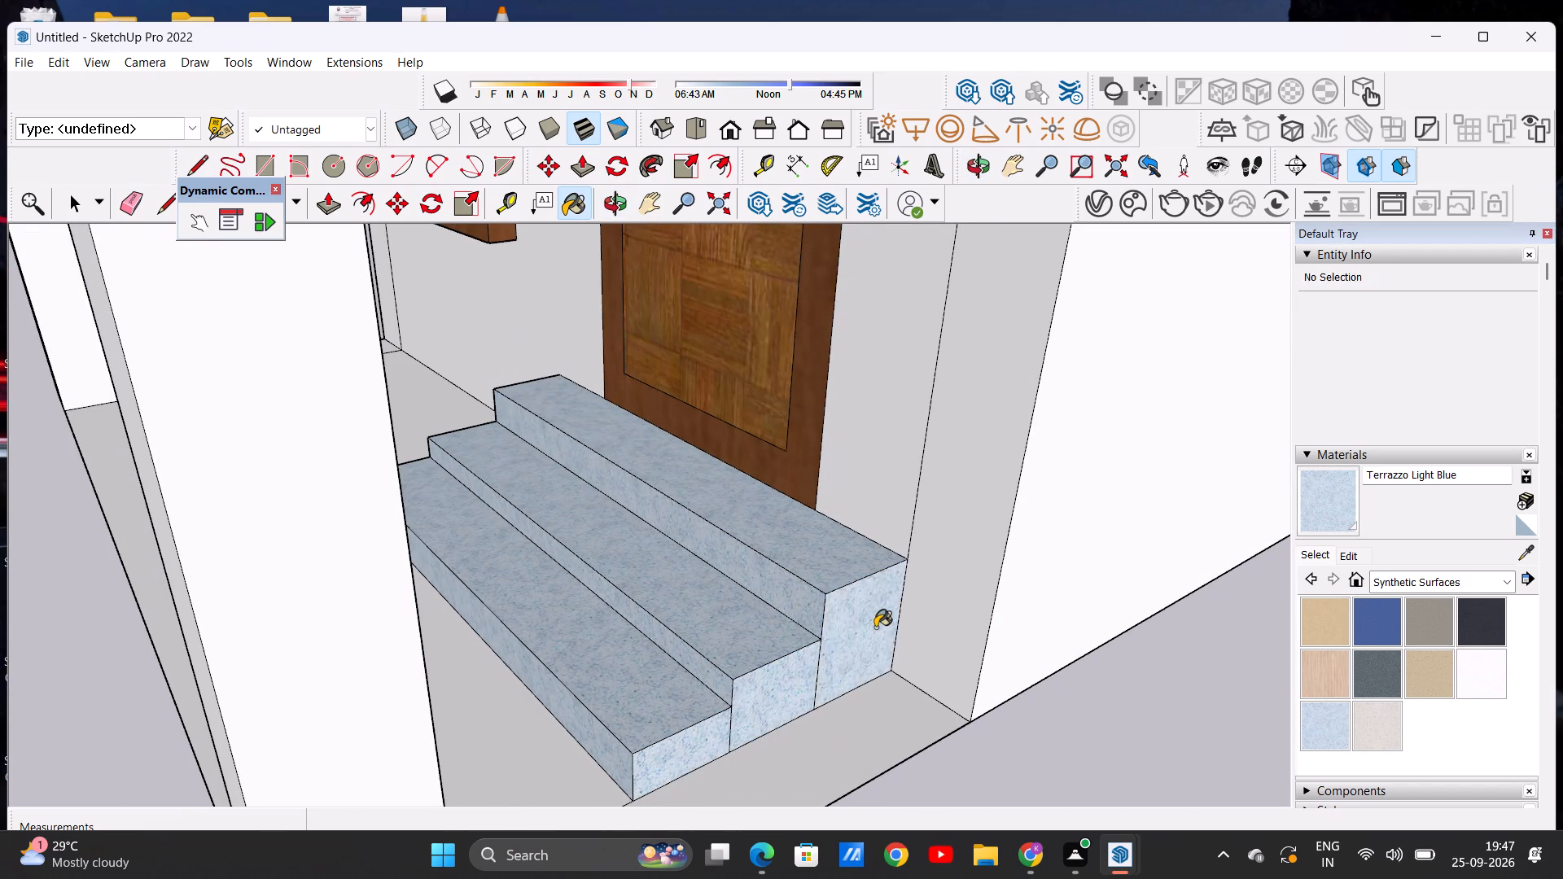
Examine the painted steps and the whole building front.
{"action": "scroll", "coordinate": [875, 628], "scroll_direction": "down", "scroll_amount": 4}
{"action": "middle_click_drag", "start_coordinate": [666, 672], "coordinate": [1027, 552]}
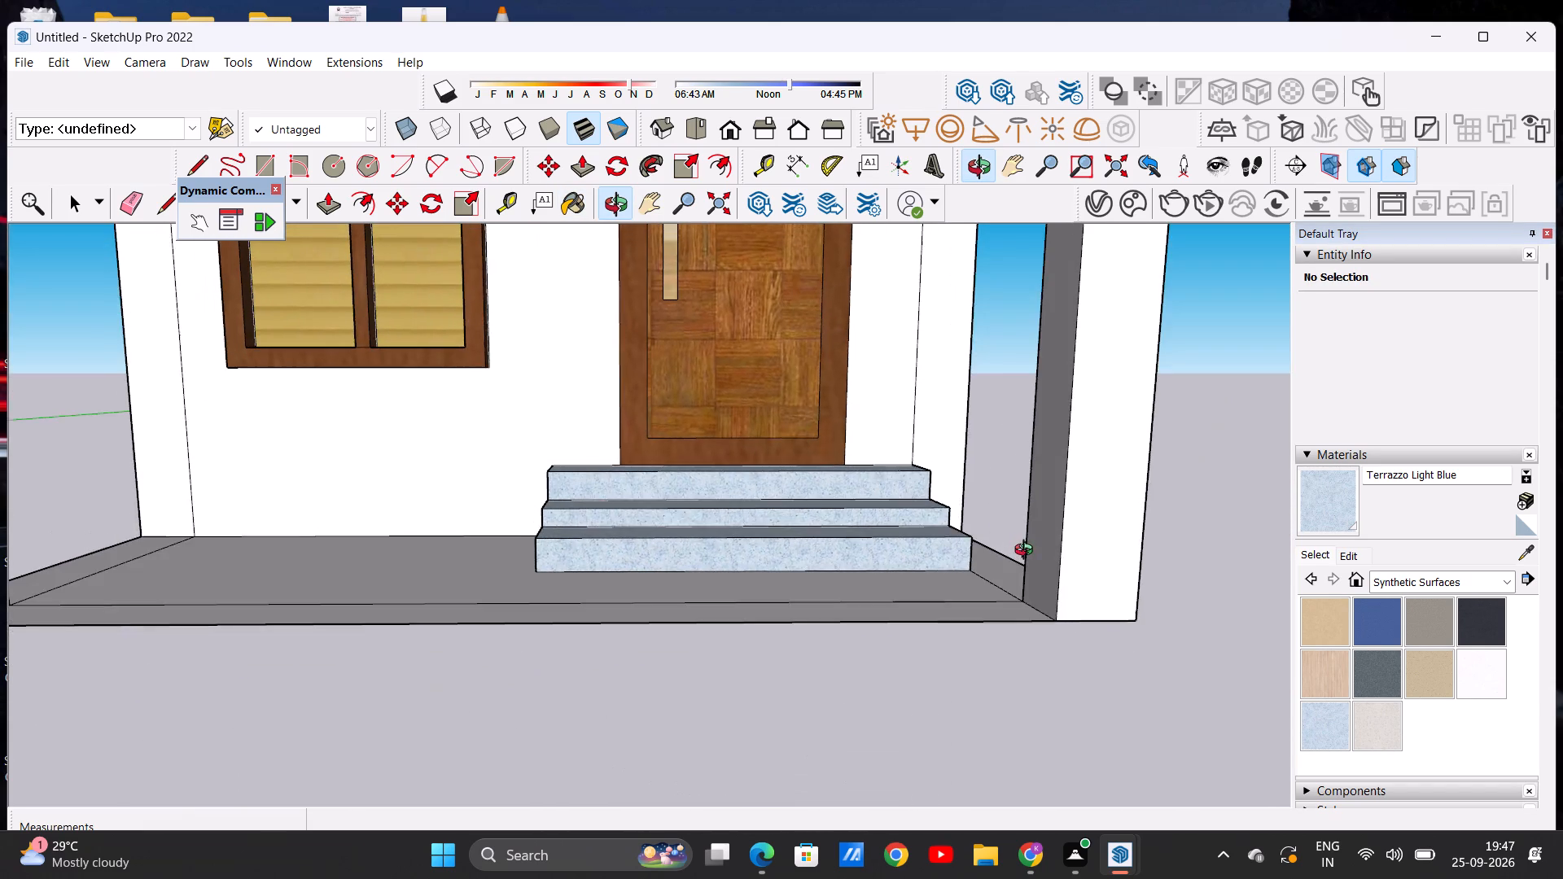
{"action": "middle_click_drag", "start_coordinate": [1027, 552], "coordinate": [1009, 584]}
{"action": "scroll", "coordinate": [902, 603], "scroll_direction": "down", "scroll_amount": 12}
{"action": "scroll", "coordinate": [901, 584], "scroll_direction": "up", "scroll_amount": 3}
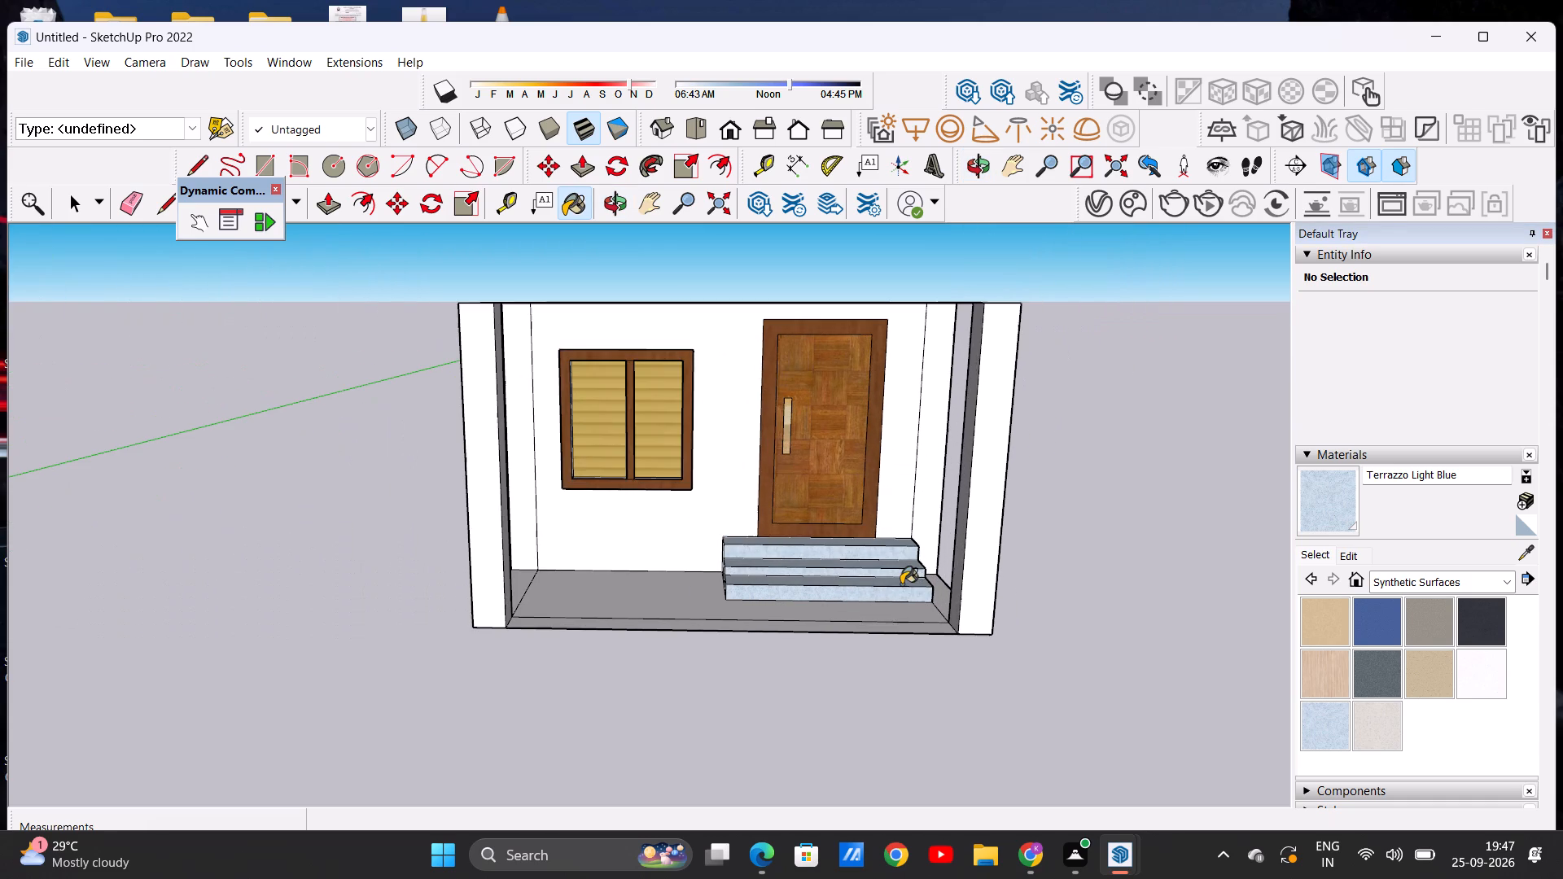
{"action": "key", "text": "space"}
{"action": "middle_click_drag", "start_coordinate": [883, 625], "coordinate": [865, 551]}
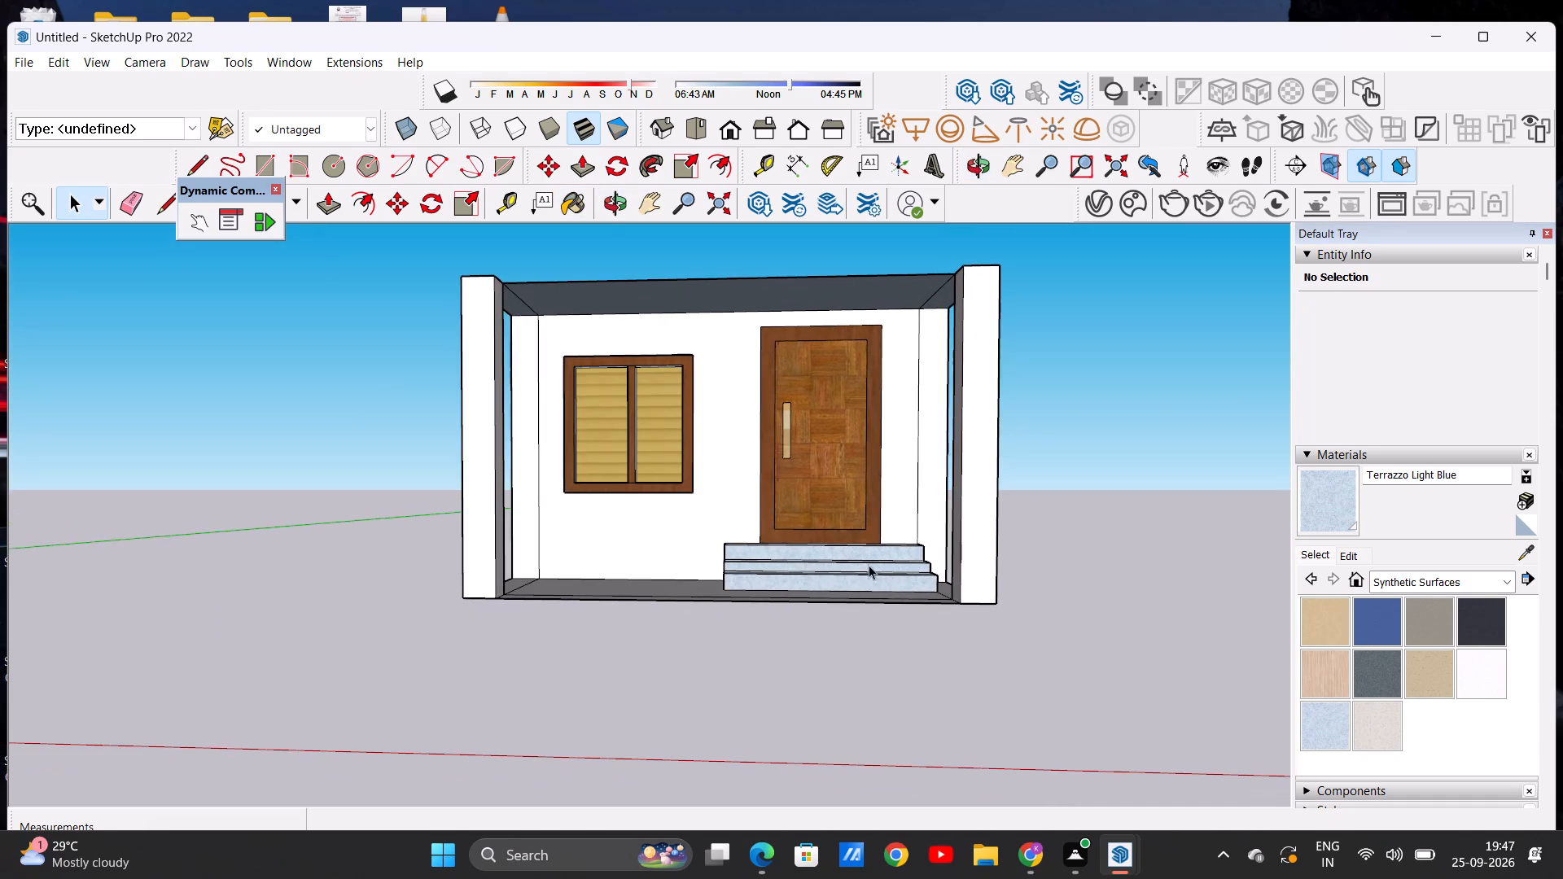
{"action": "scroll", "coordinate": [836, 576], "scroll_direction": "down", "scroll_amount": 5}
{"action": "scroll", "coordinate": [752, 439], "scroll_direction": "up", "scroll_amount": 6}
{"action": "scroll", "coordinate": [725, 470], "scroll_direction": "down", "scroll_amount": 4}
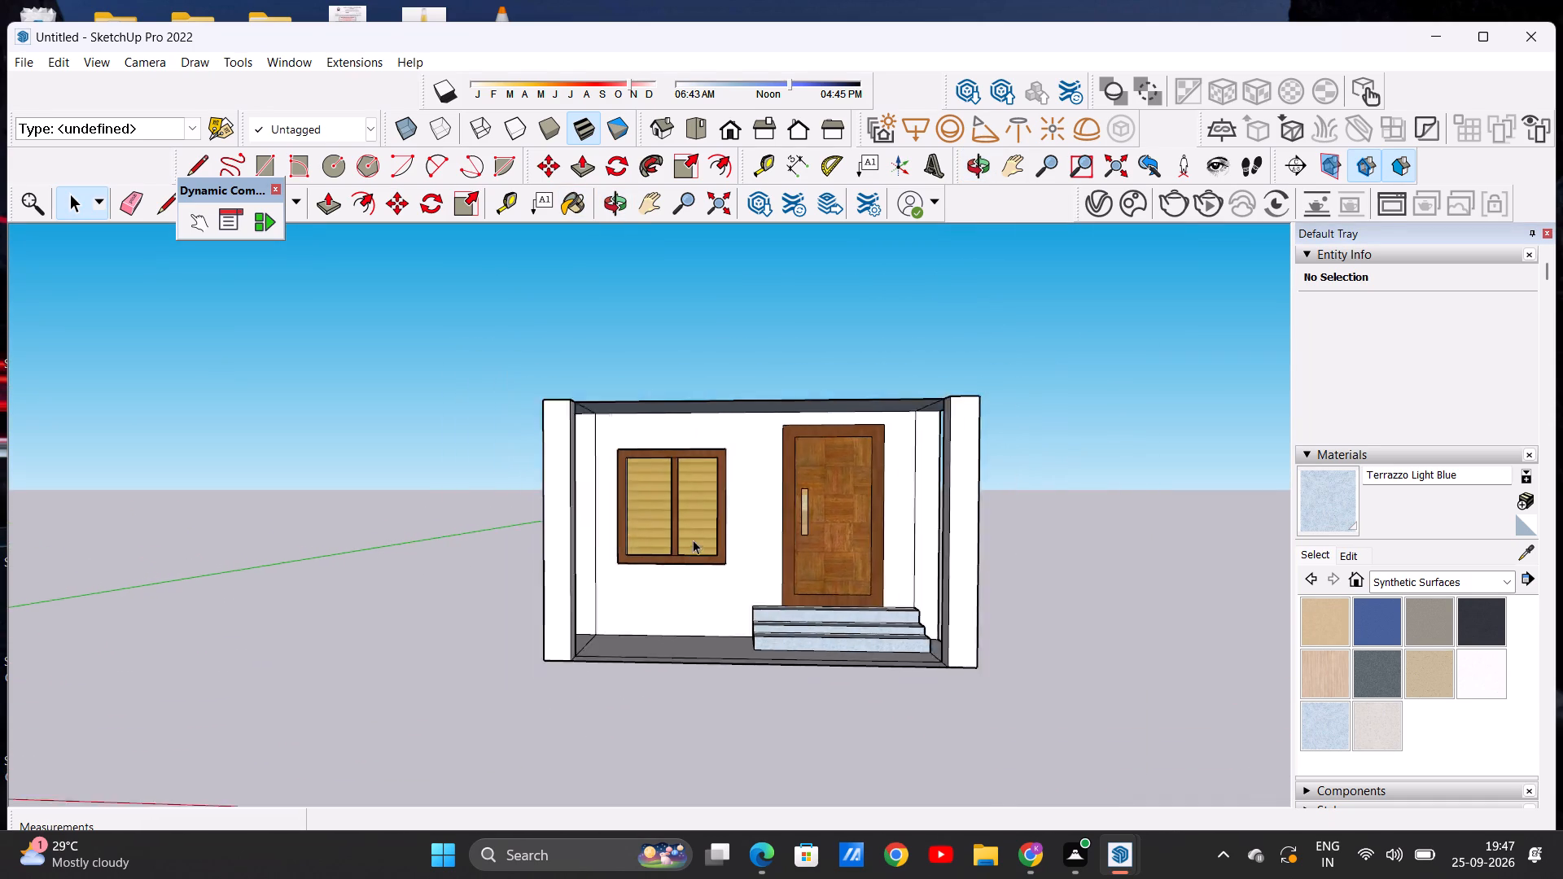
Erase the two vertical seam lines on the white front wall, one beside the window and one beside the door.
{"action": "scroll", "coordinate": [693, 540], "scroll_direction": "down", "scroll_amount": 2}
{"action": "scroll", "coordinate": [718, 395], "scroll_direction": "up", "scroll_amount": 4}
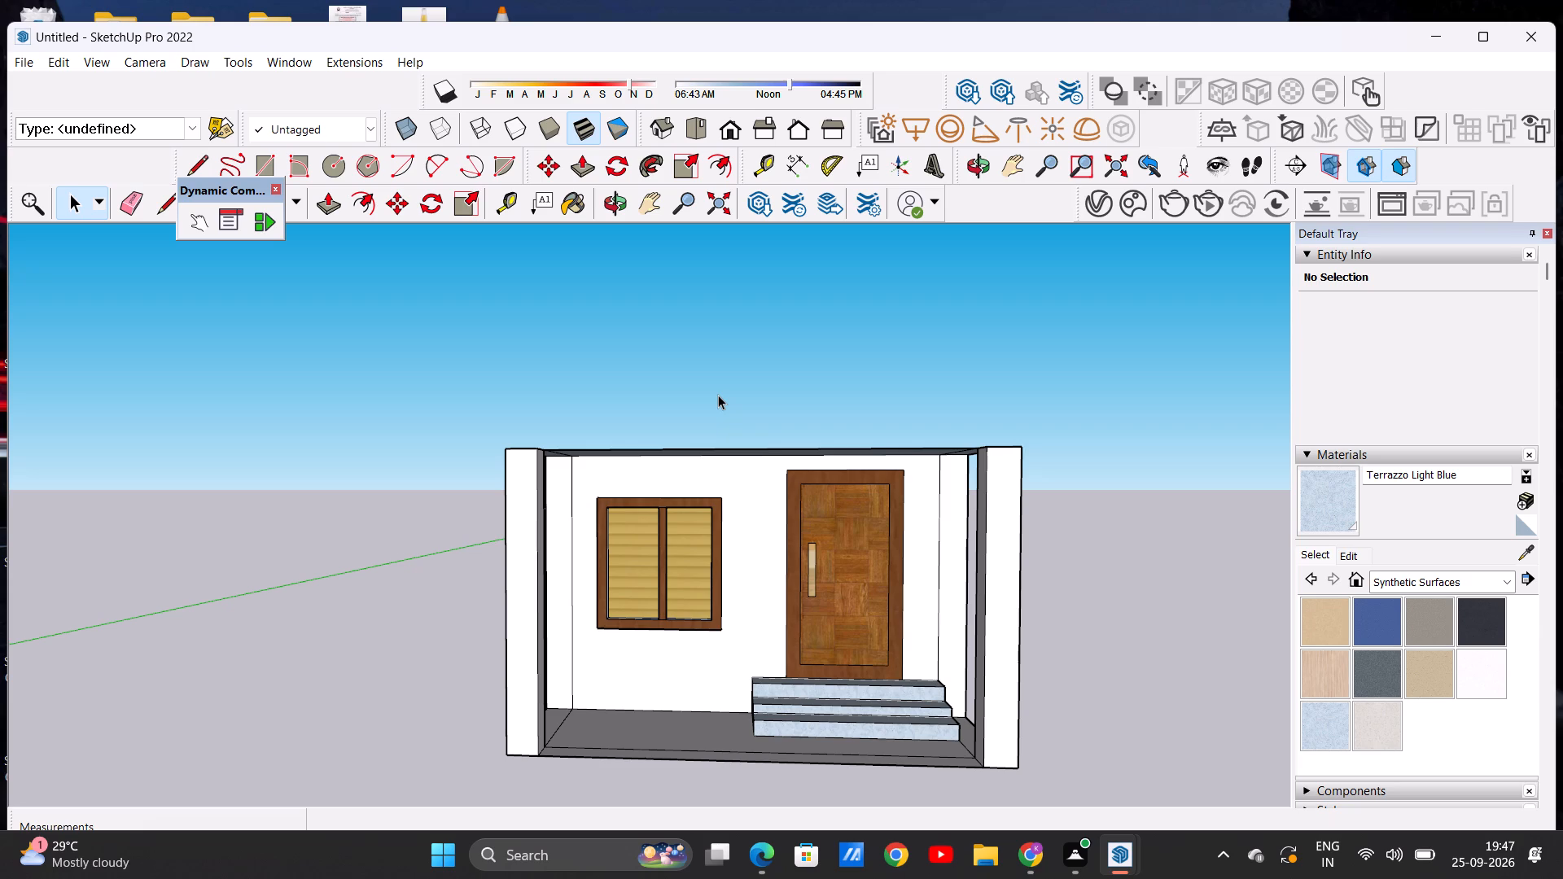
{"action": "scroll", "coordinate": [711, 440], "scroll_direction": "down", "scroll_amount": 14}
{"action": "scroll", "coordinate": [789, 546], "scroll_direction": "down", "scroll_amount": 5}
{"action": "scroll", "coordinate": [812, 540], "scroll_direction": "up", "scroll_amount": 7}
{"action": "scroll", "coordinate": [696, 564], "scroll_direction": "up", "scroll_amount": 2}
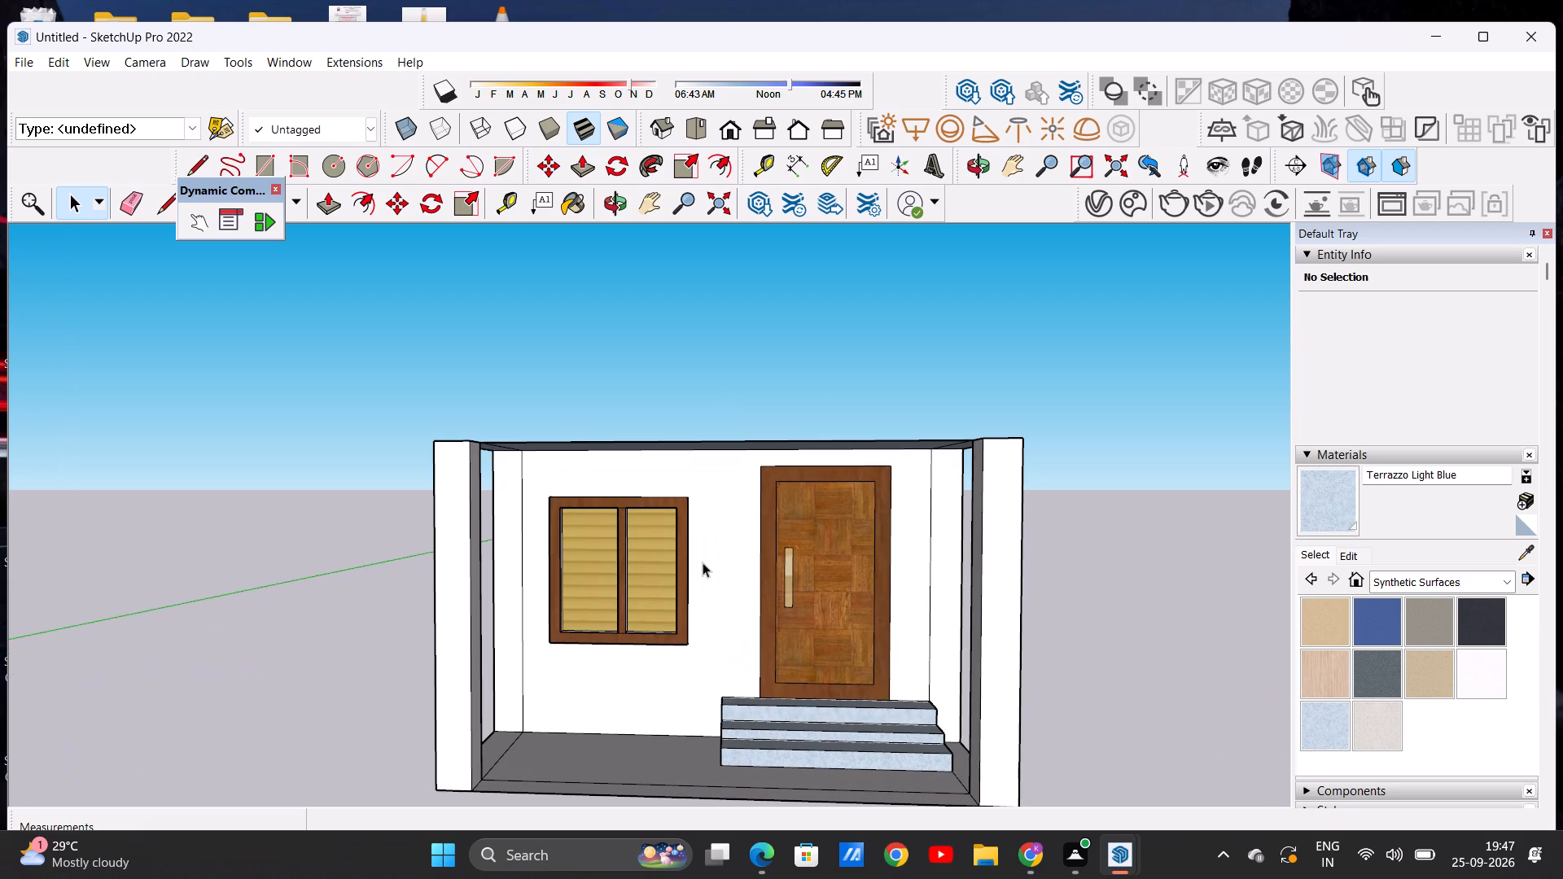
{"action": "scroll", "coordinate": [703, 562], "scroll_direction": "down", "scroll_amount": 3}
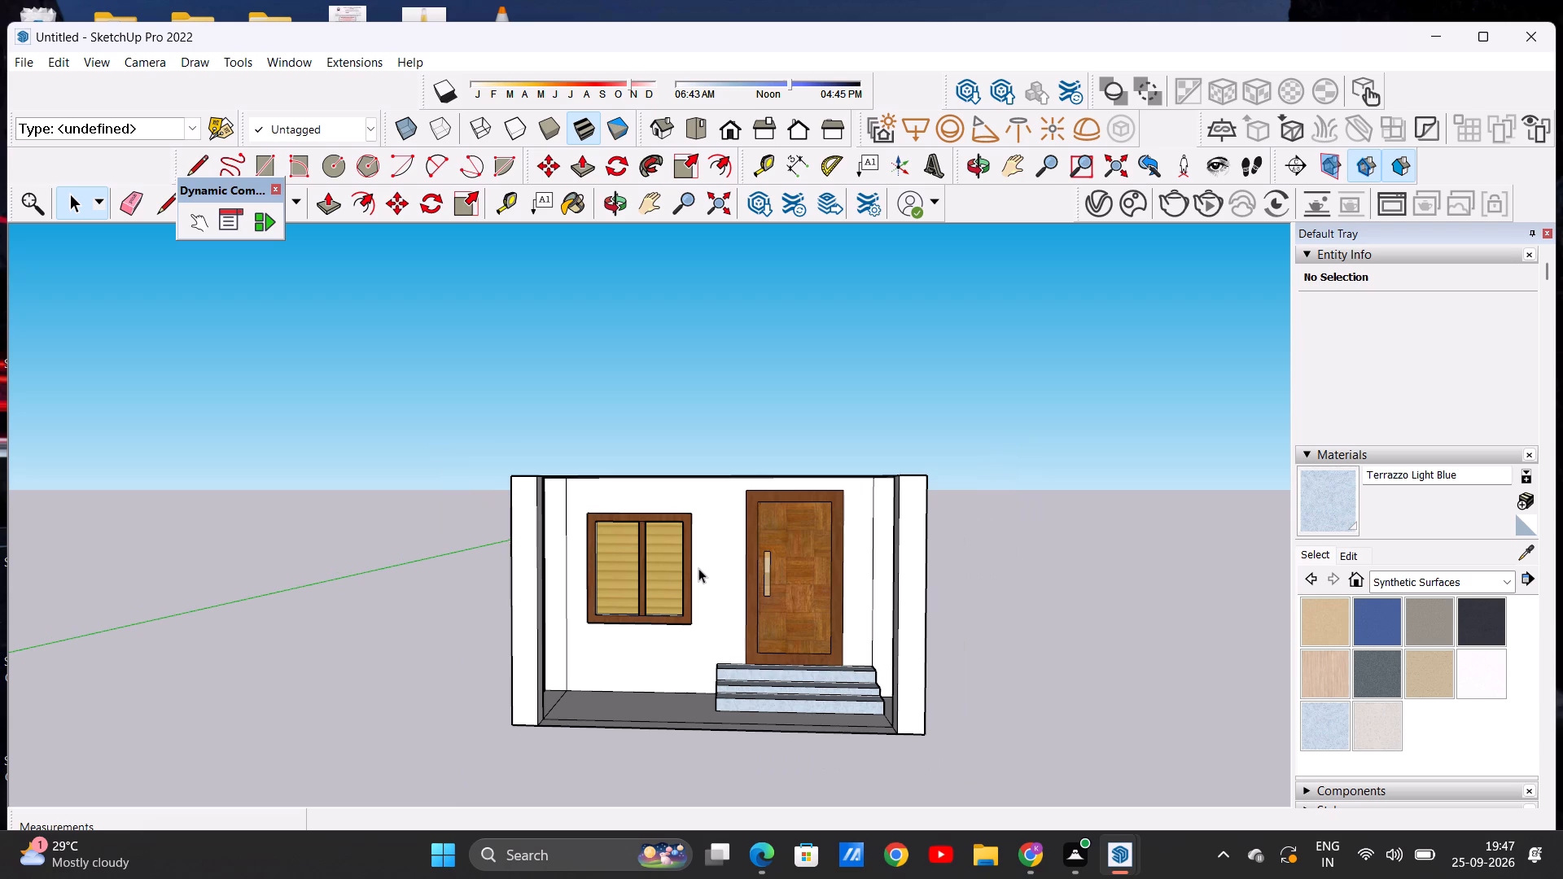
{"action": "left_click", "coordinate": [120, 199]}
{"action": "scroll", "coordinate": [585, 593], "scroll_direction": "up", "scroll_amount": 5}
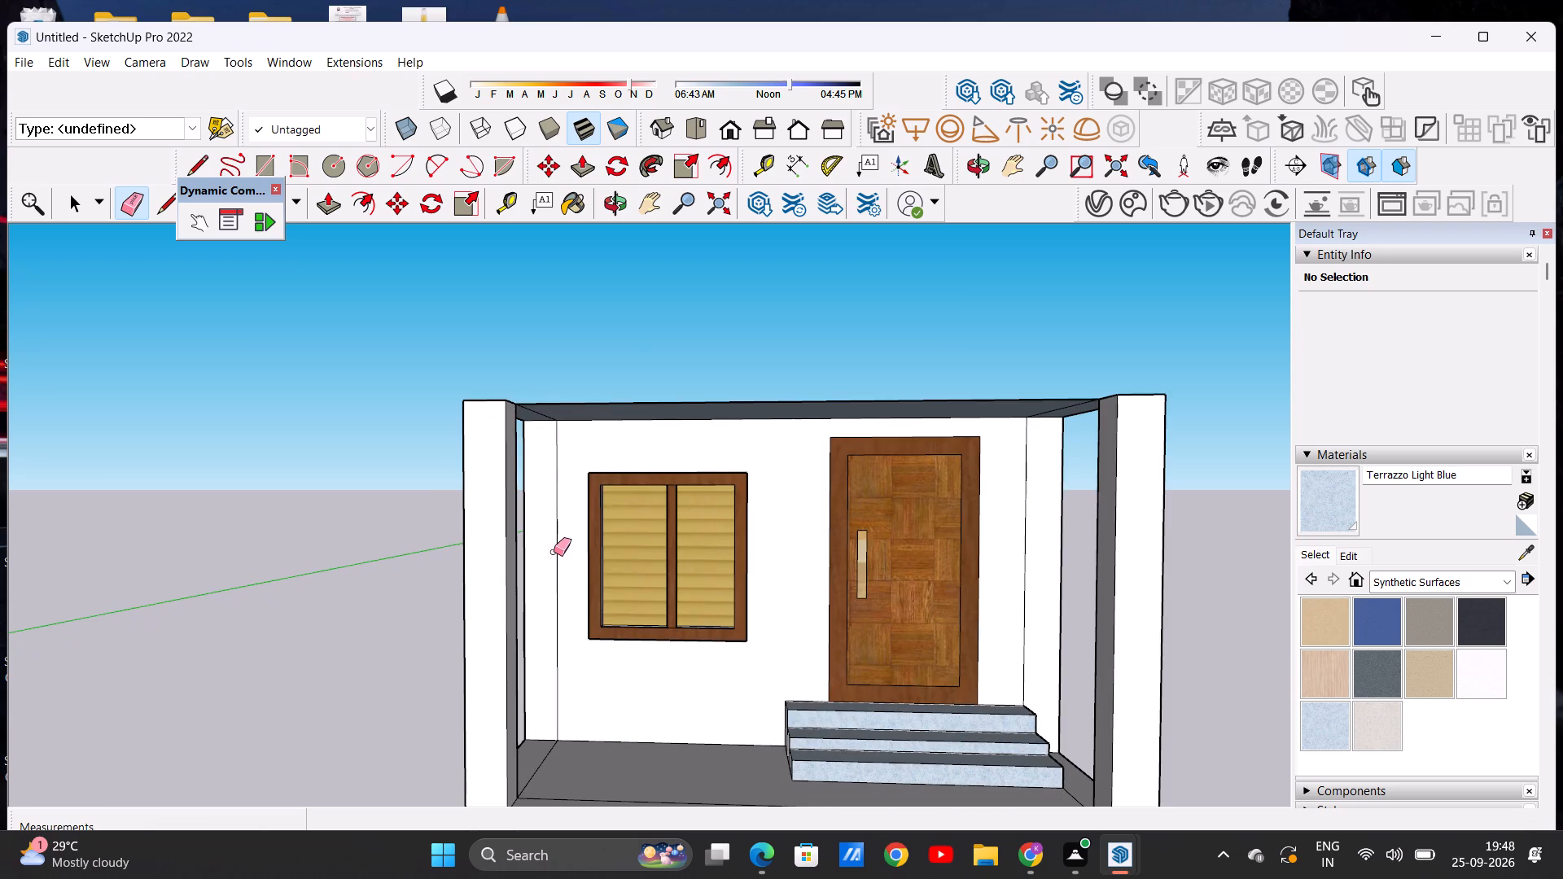
{"action": "left_click", "coordinate": [554, 552]}
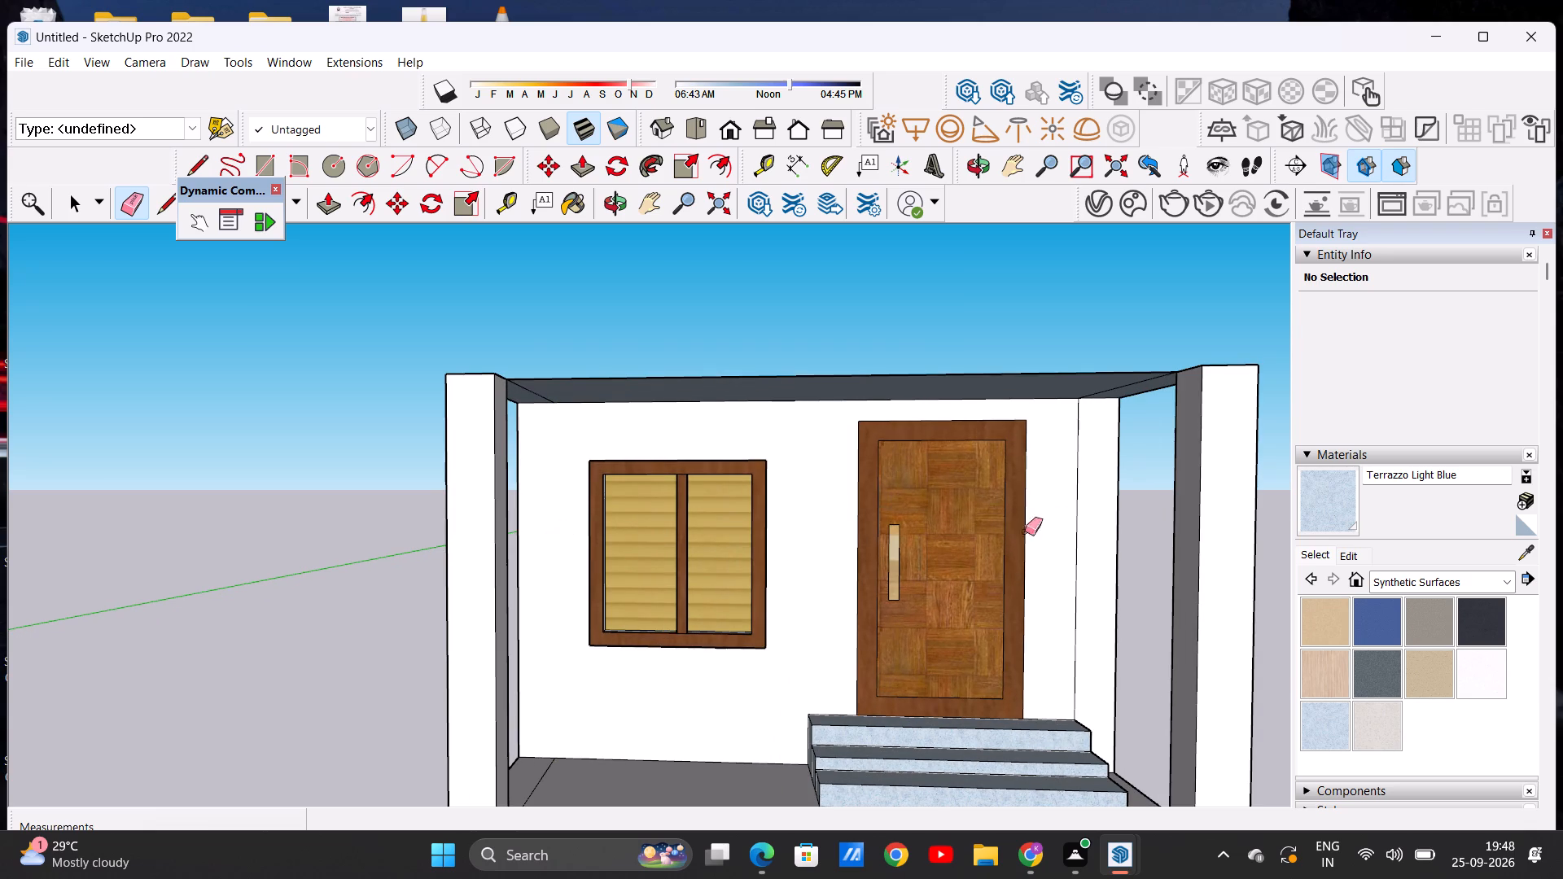
{"action": "left_click", "coordinate": [1078, 536]}
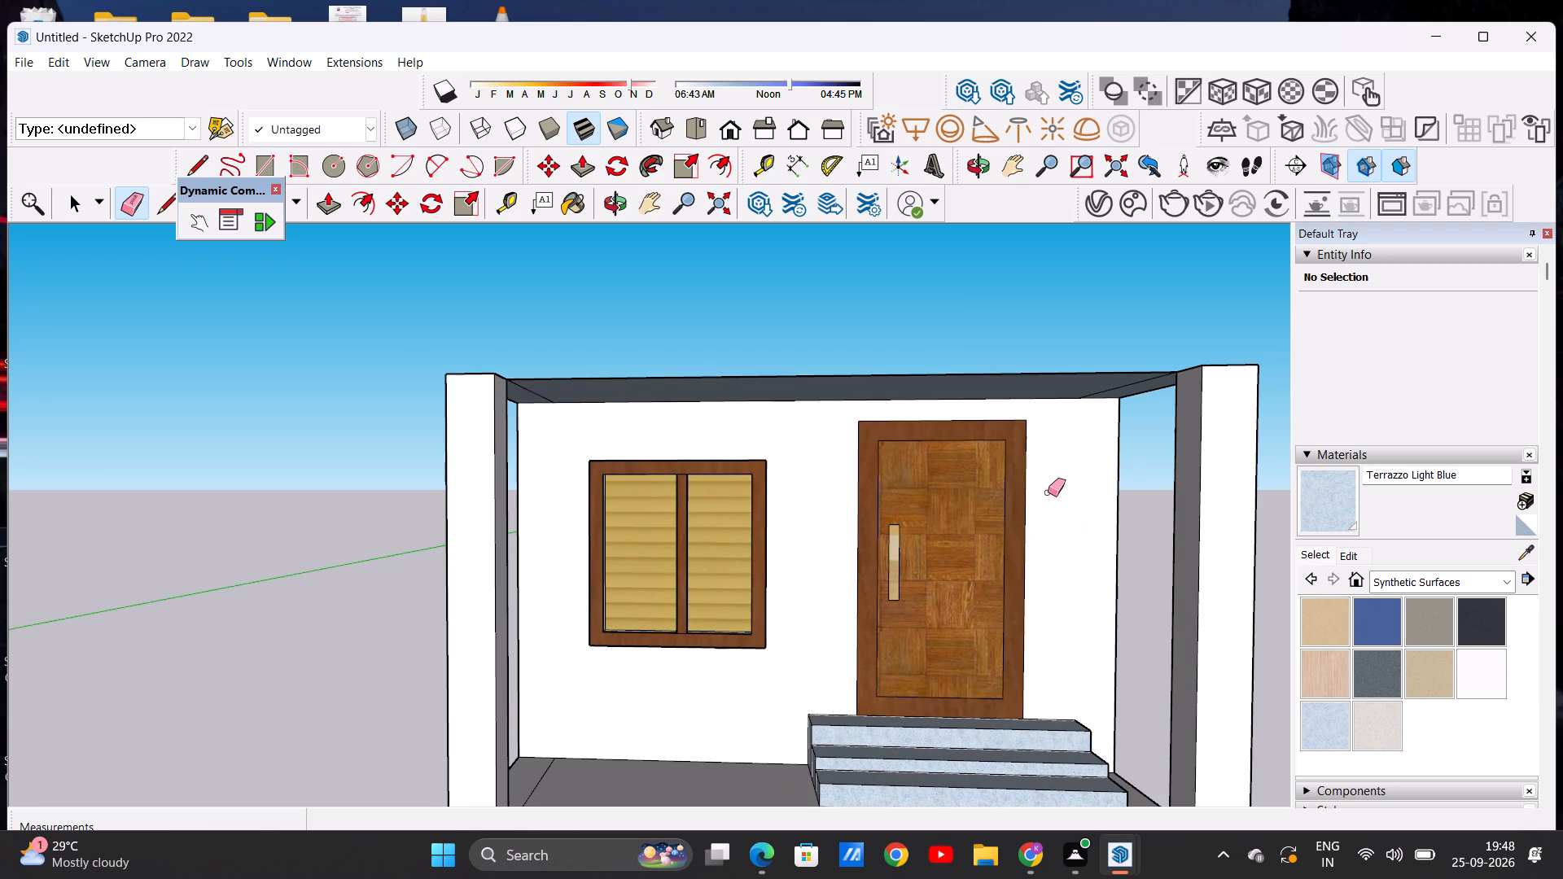
{"action": "scroll", "coordinate": [1048, 490], "scroll_direction": "down", "scroll_amount": 5}
{"action": "middle_click_drag", "start_coordinate": [1057, 468], "coordinate": [998, 415]}
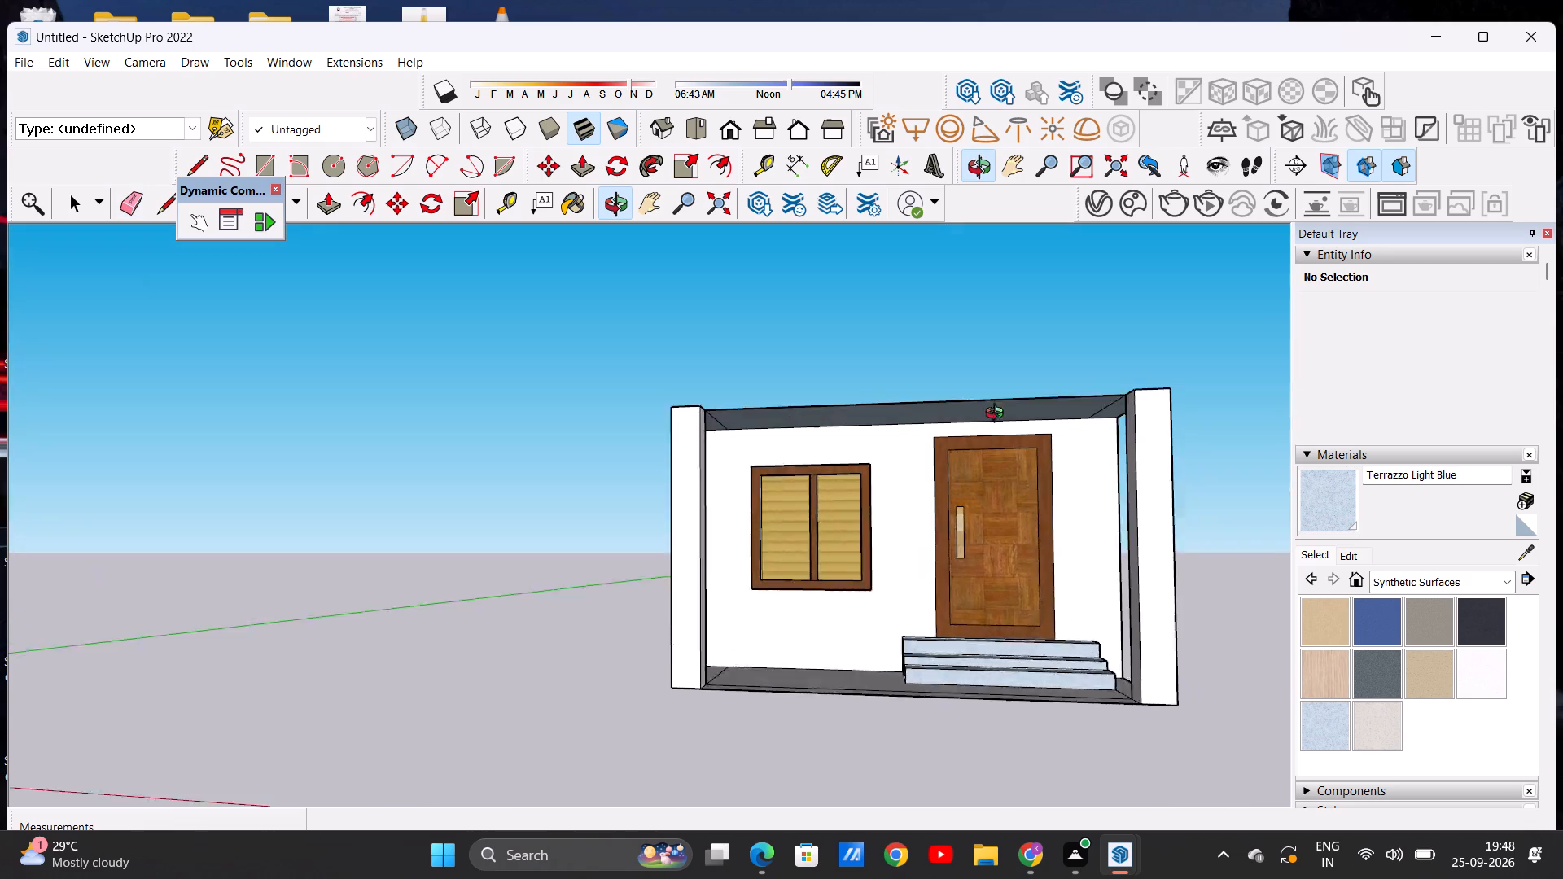
{"action": "middle_click_drag", "start_coordinate": [998, 415], "coordinate": [1035, 665]}
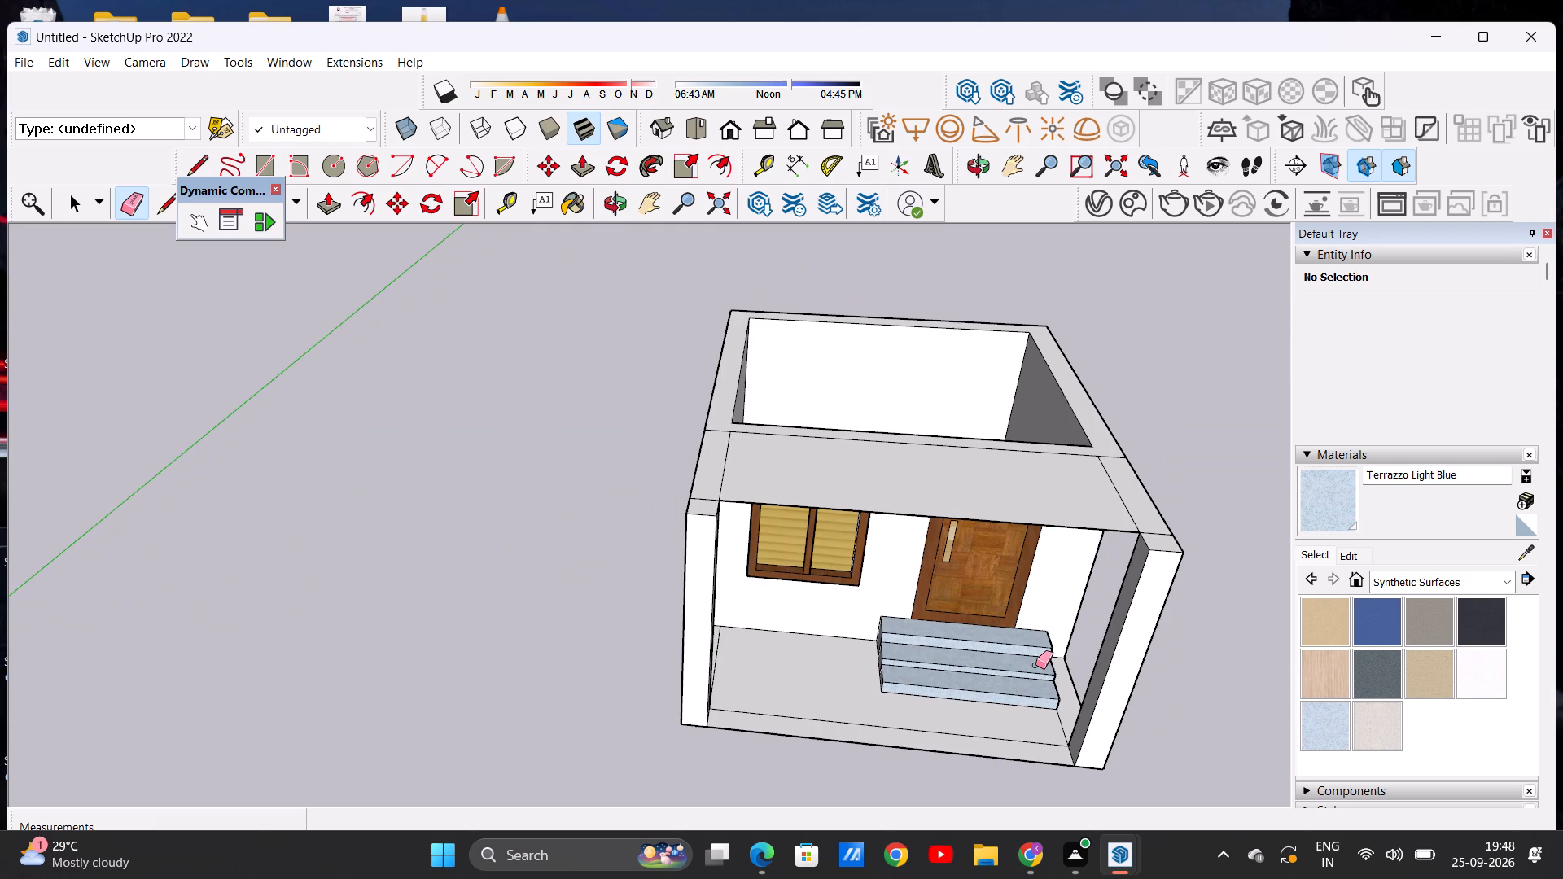
{"action": "key", "text": "space"}
Examine the building from above at an angle and from the standard Front view.
{"action": "scroll", "coordinate": [850, 493], "scroll_direction": "down", "scroll_amount": 5}
{"action": "scroll", "coordinate": [852, 574], "scroll_direction": "up", "scroll_amount": 2}
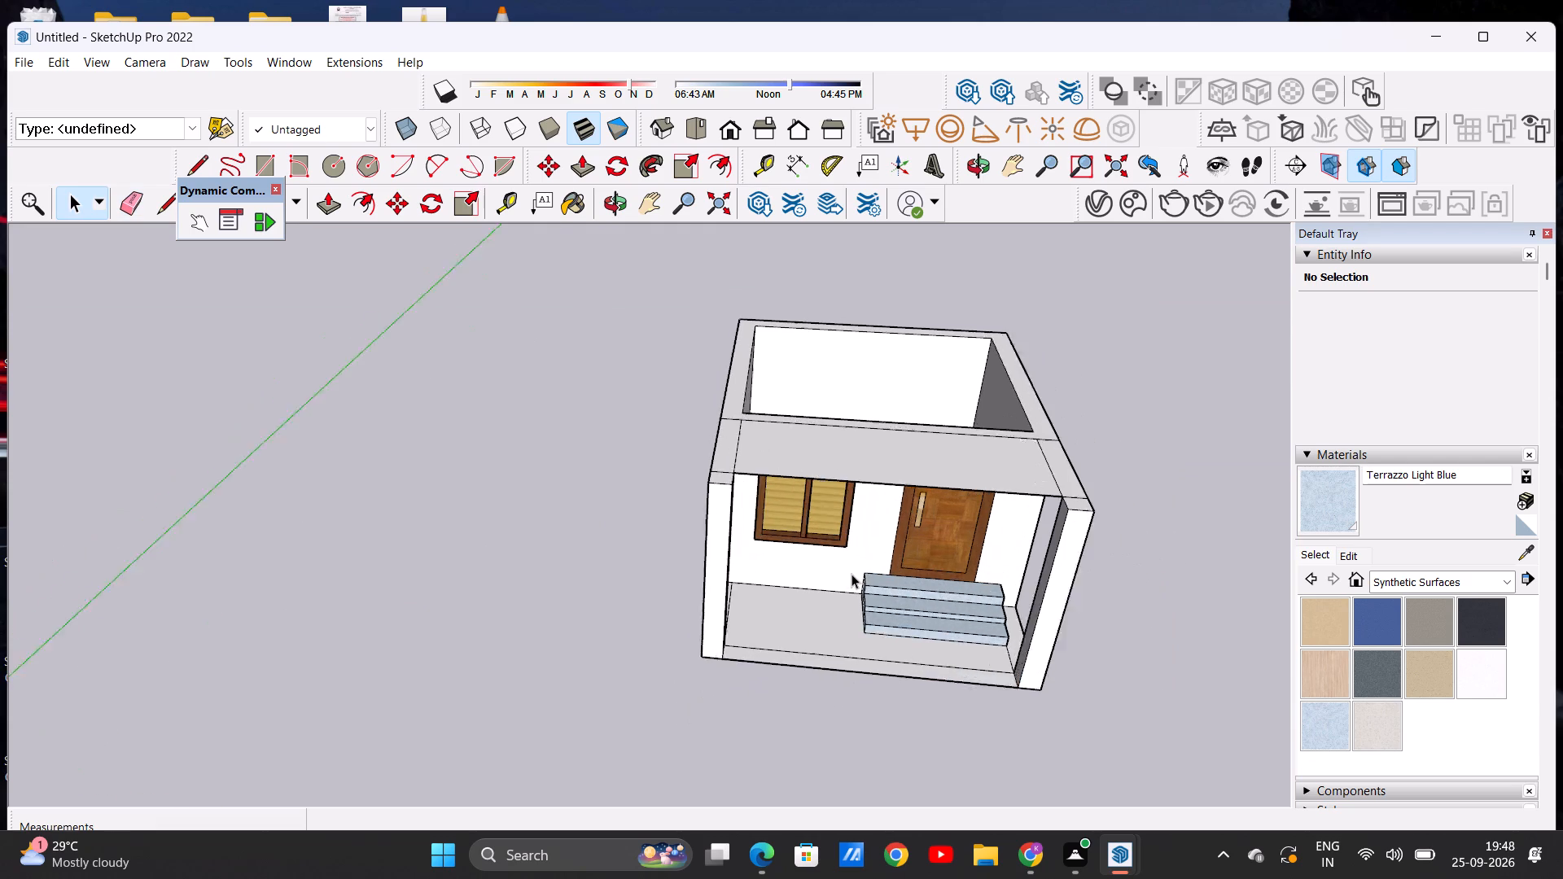
{"action": "scroll", "coordinate": [852, 574], "scroll_direction": "up", "scroll_amount": 1}
{"action": "middle_click_drag", "start_coordinate": [820, 578], "coordinate": [775, 468]}
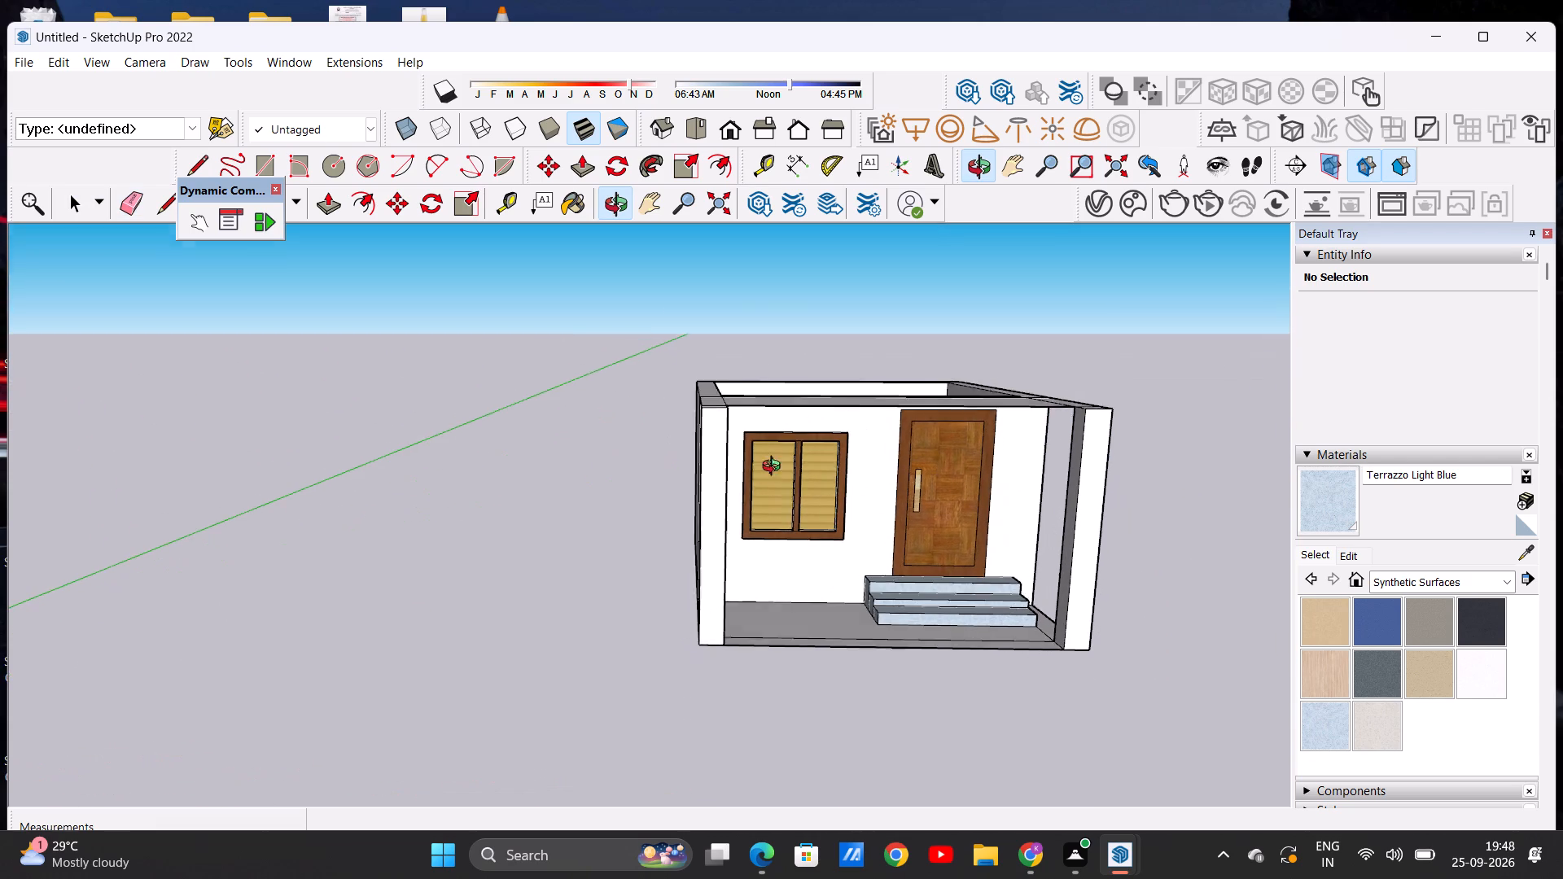
{"action": "middle_click_drag", "start_coordinate": [775, 468], "coordinate": [747, 472]}
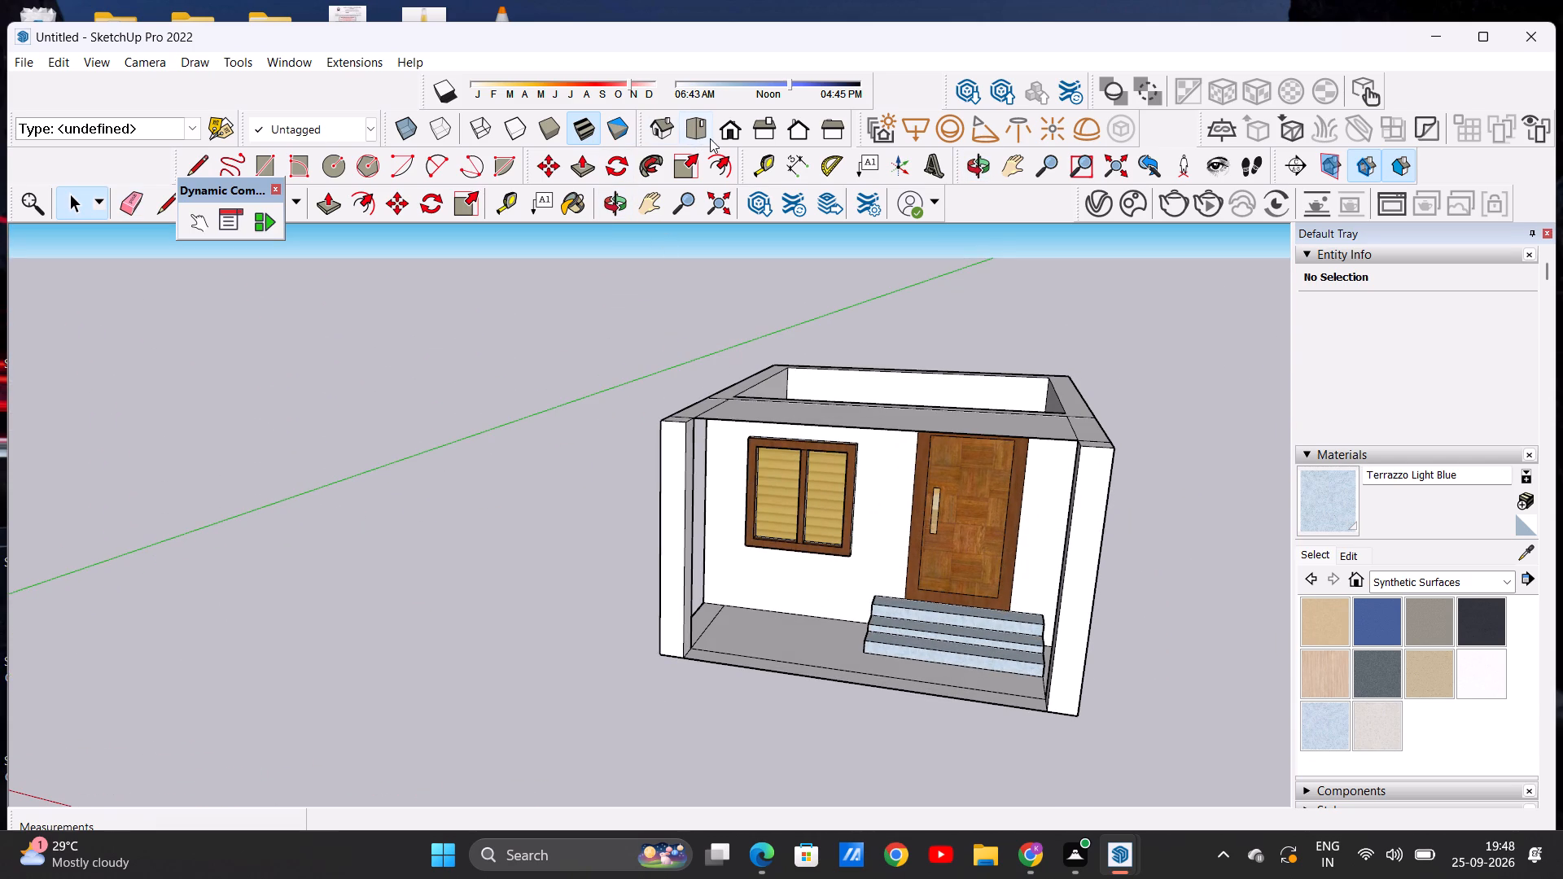
{"action": "left_click", "coordinate": [725, 125]}
{"action": "scroll", "coordinate": [699, 628], "scroll_direction": "up", "scroll_amount": 1}
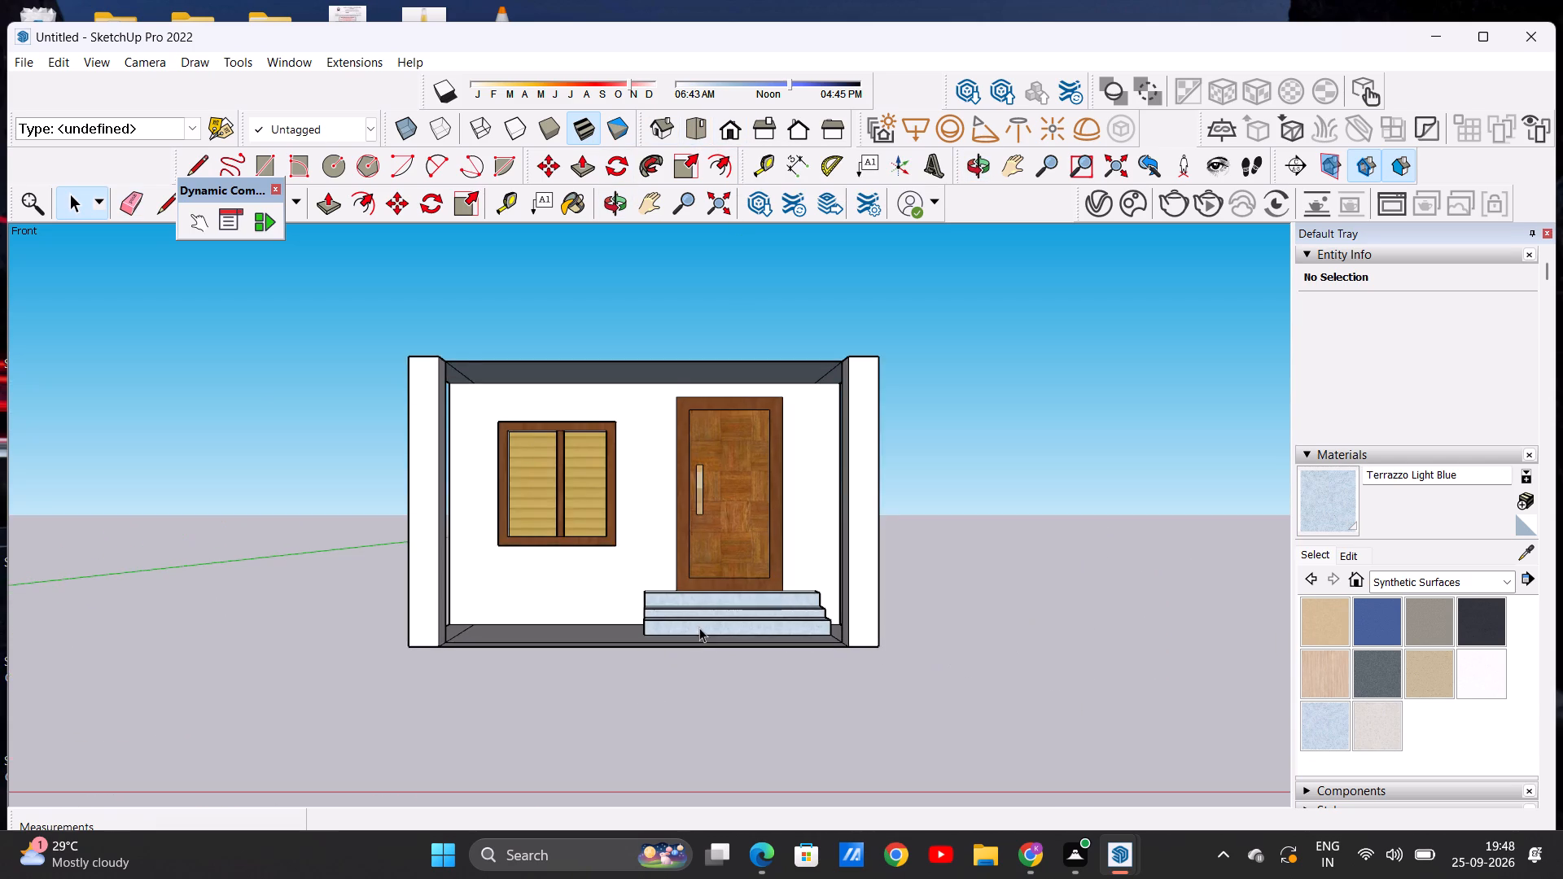
{"action": "scroll", "coordinate": [690, 606], "scroll_direction": "down", "scroll_amount": 12}
{"action": "scroll", "coordinate": [699, 550], "scroll_direction": "up", "scroll_amount": 8}
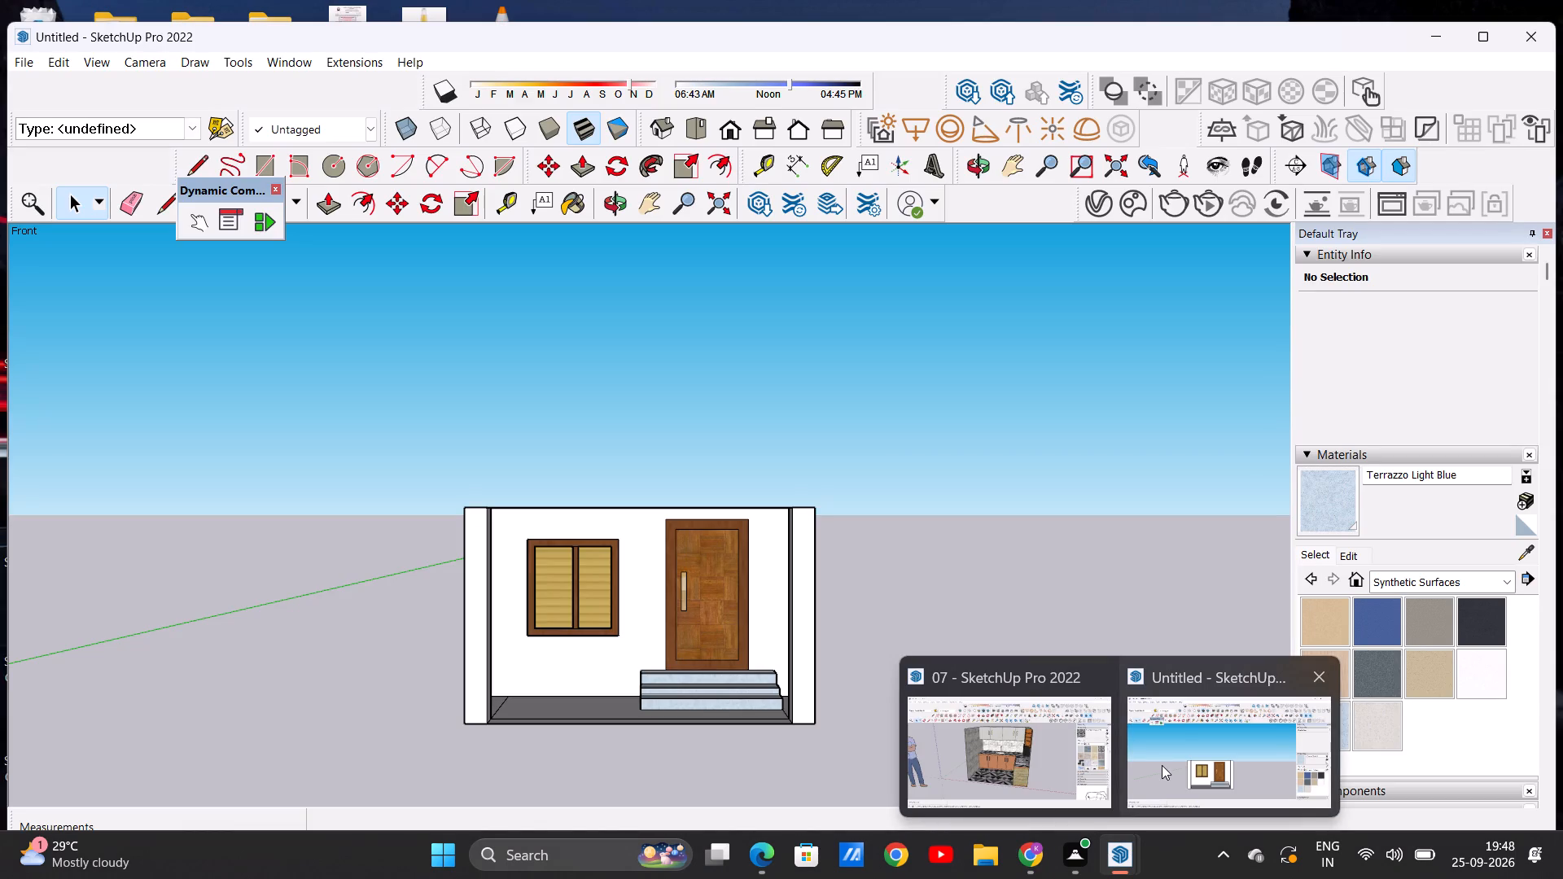
Close the other SketchUp window, 07, and return to the untitled building model.
{"action": "left_click", "coordinate": [1162, 765]}
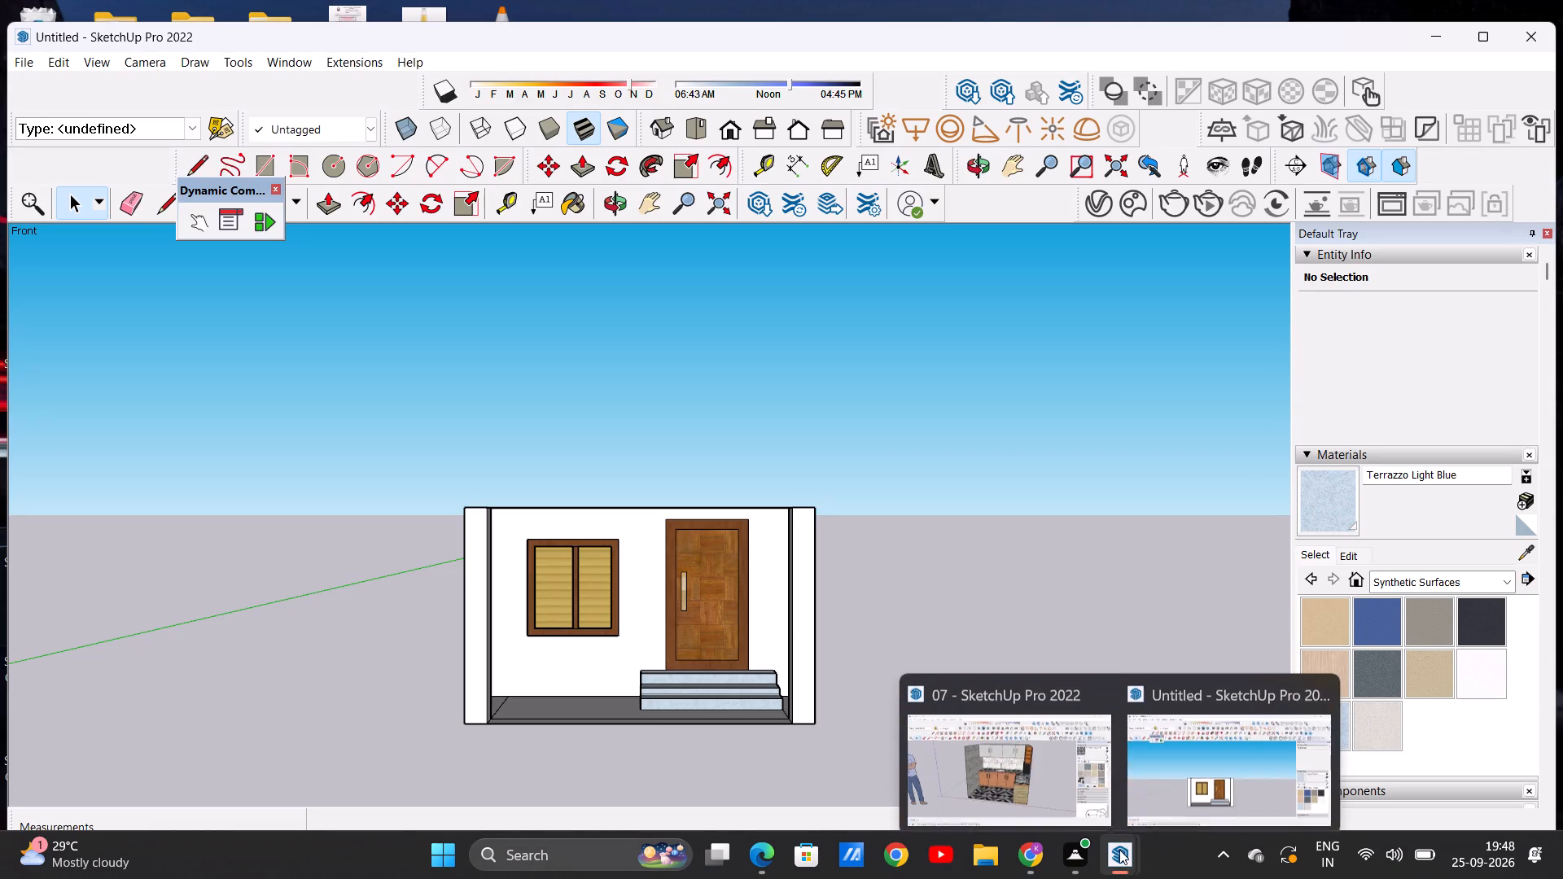
{"action": "left_click", "coordinate": [1103, 676]}
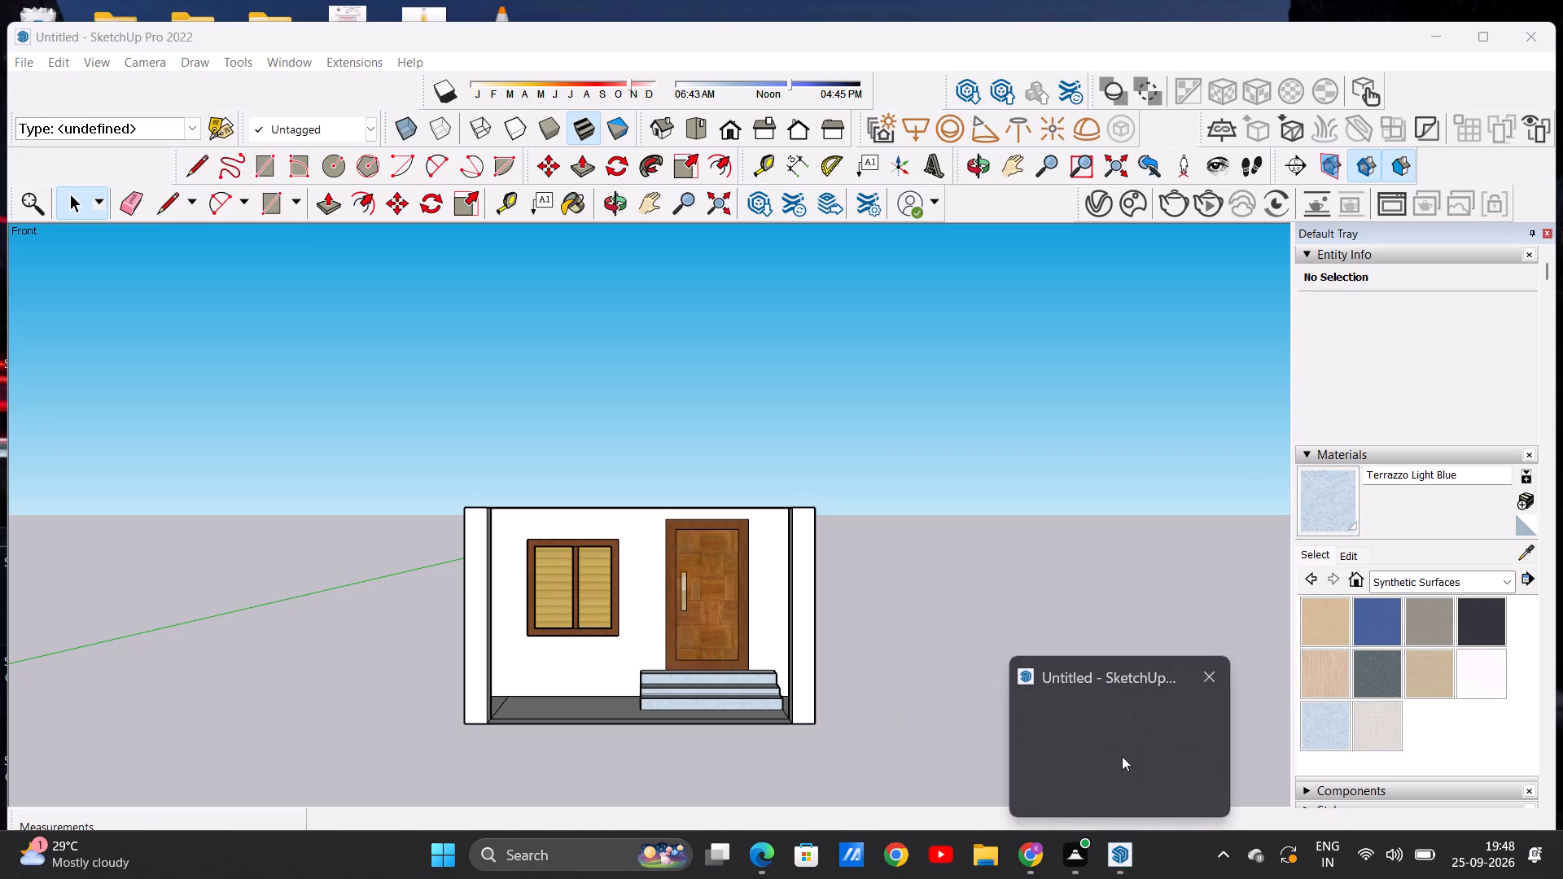
{"action": "left_click", "coordinate": [860, 662]}
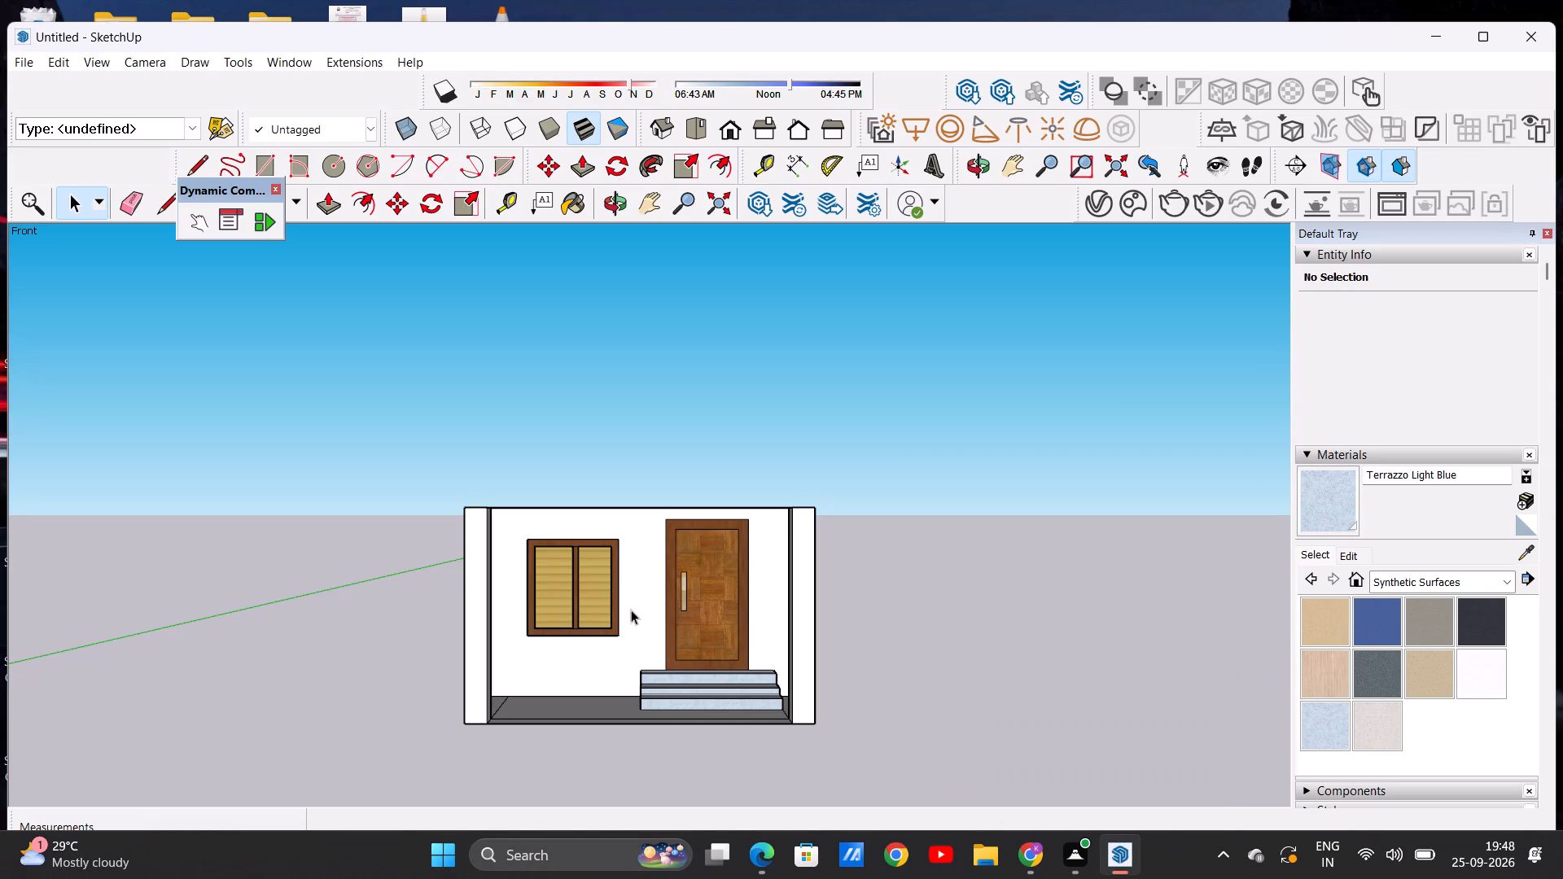
{"action": "scroll", "coordinate": [624, 606], "scroll_direction": "up", "scroll_amount": 6}
{"action": "scroll", "coordinate": [693, 573], "scroll_direction": "down", "scroll_amount": 10}
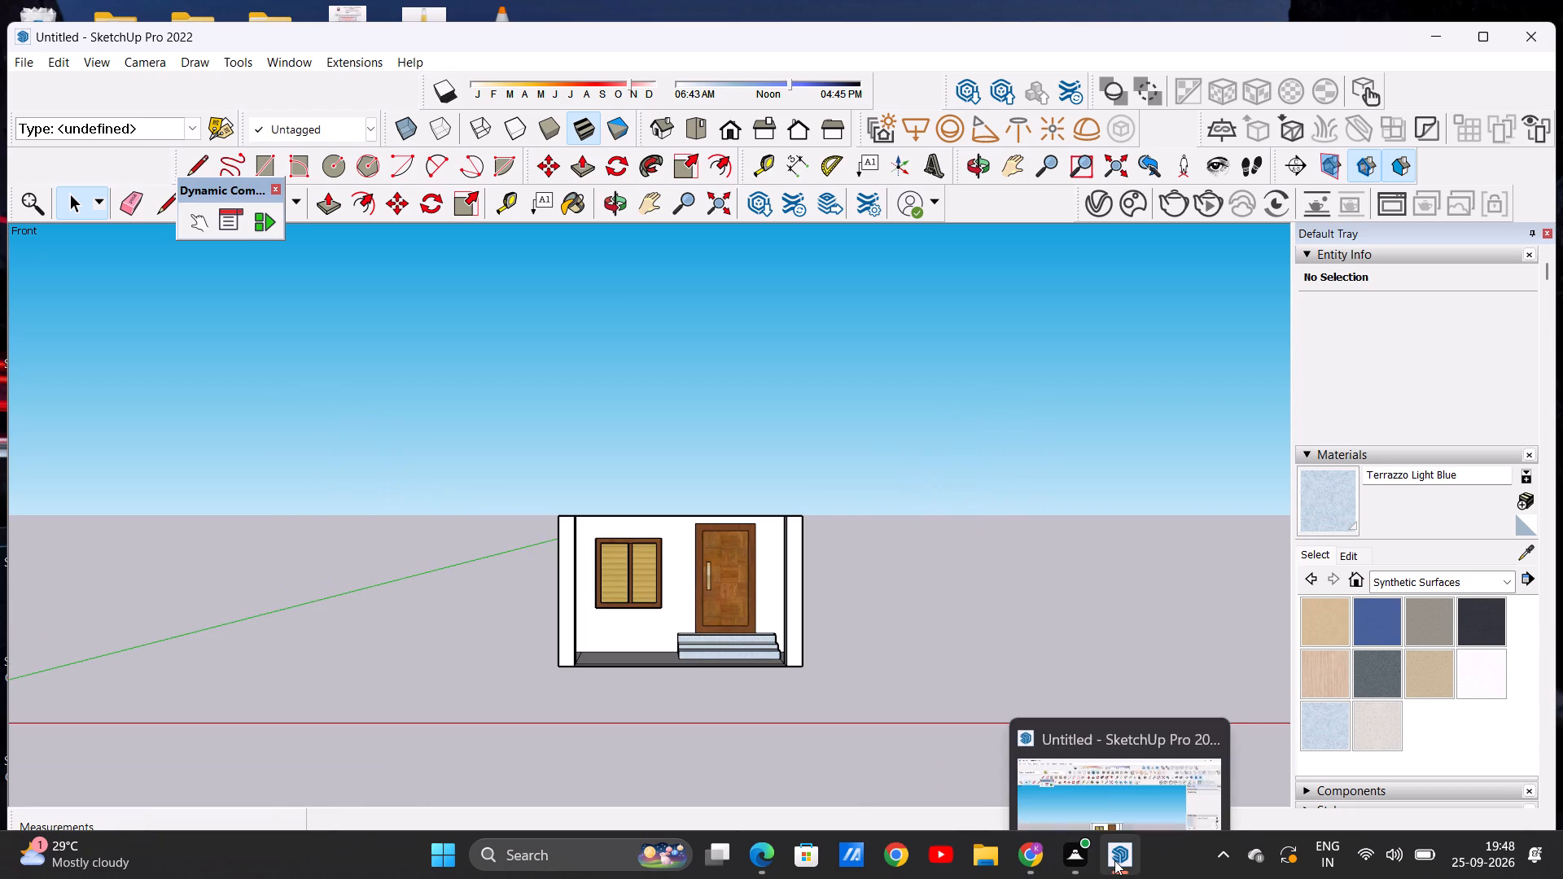
{"action": "left_click", "coordinate": [1105, 744]}
Examine the building's front, porch and open top from several angles and distances.
{"action": "scroll", "coordinate": [648, 565], "scroll_direction": "up", "scroll_amount": 5}
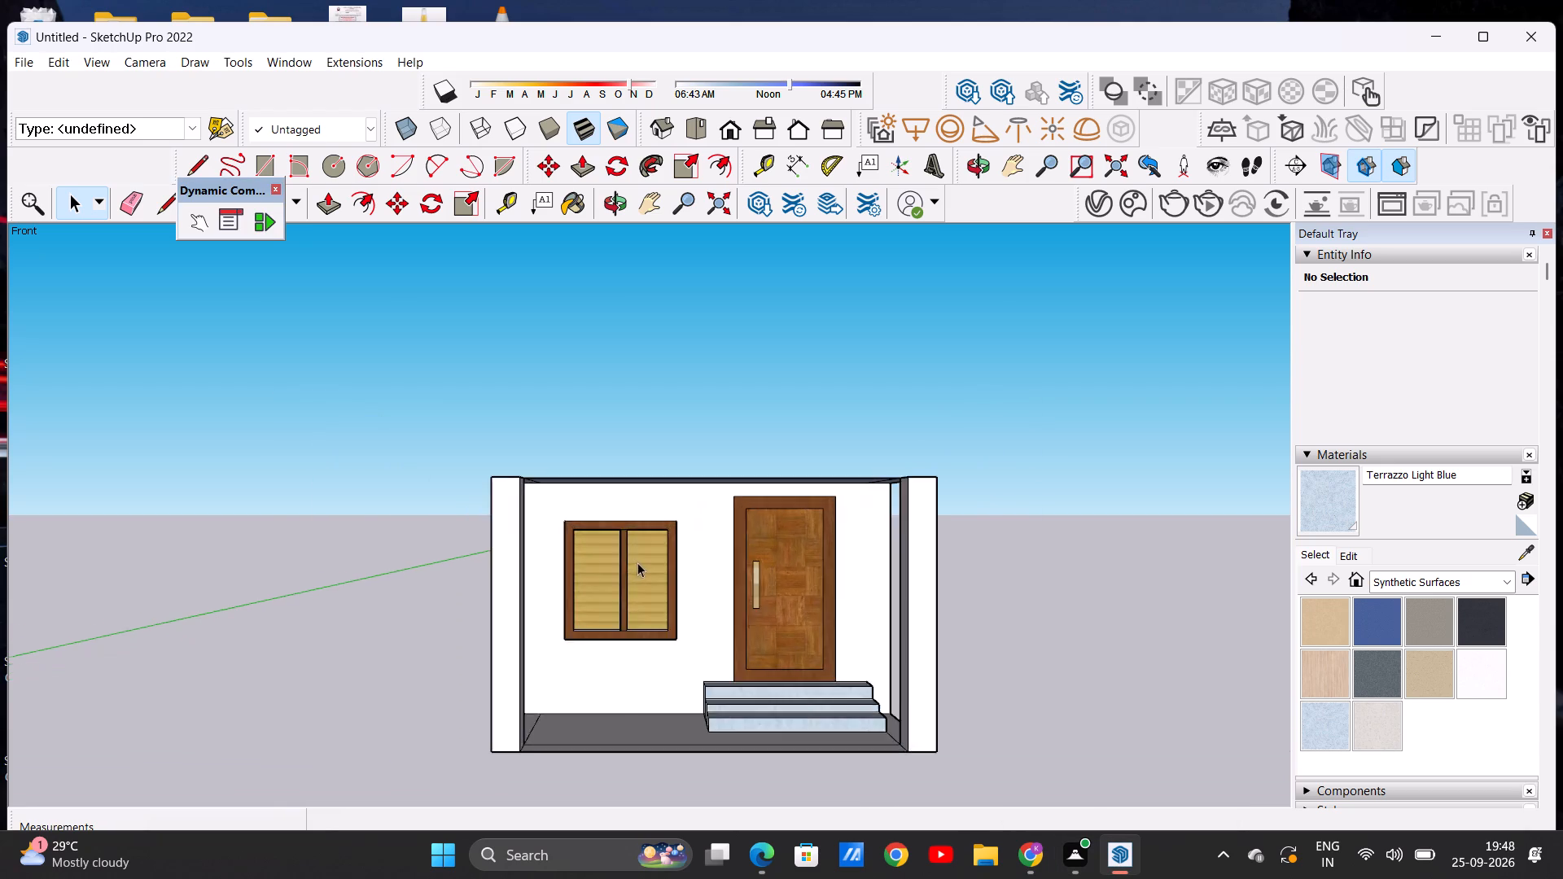
{"action": "scroll", "coordinate": [637, 562], "scroll_direction": "up", "scroll_amount": 16}
{"action": "scroll", "coordinate": [637, 578], "scroll_direction": "down", "scroll_amount": 17}
{"action": "middle_click_drag", "start_coordinate": [641, 561], "coordinate": [509, 603]}
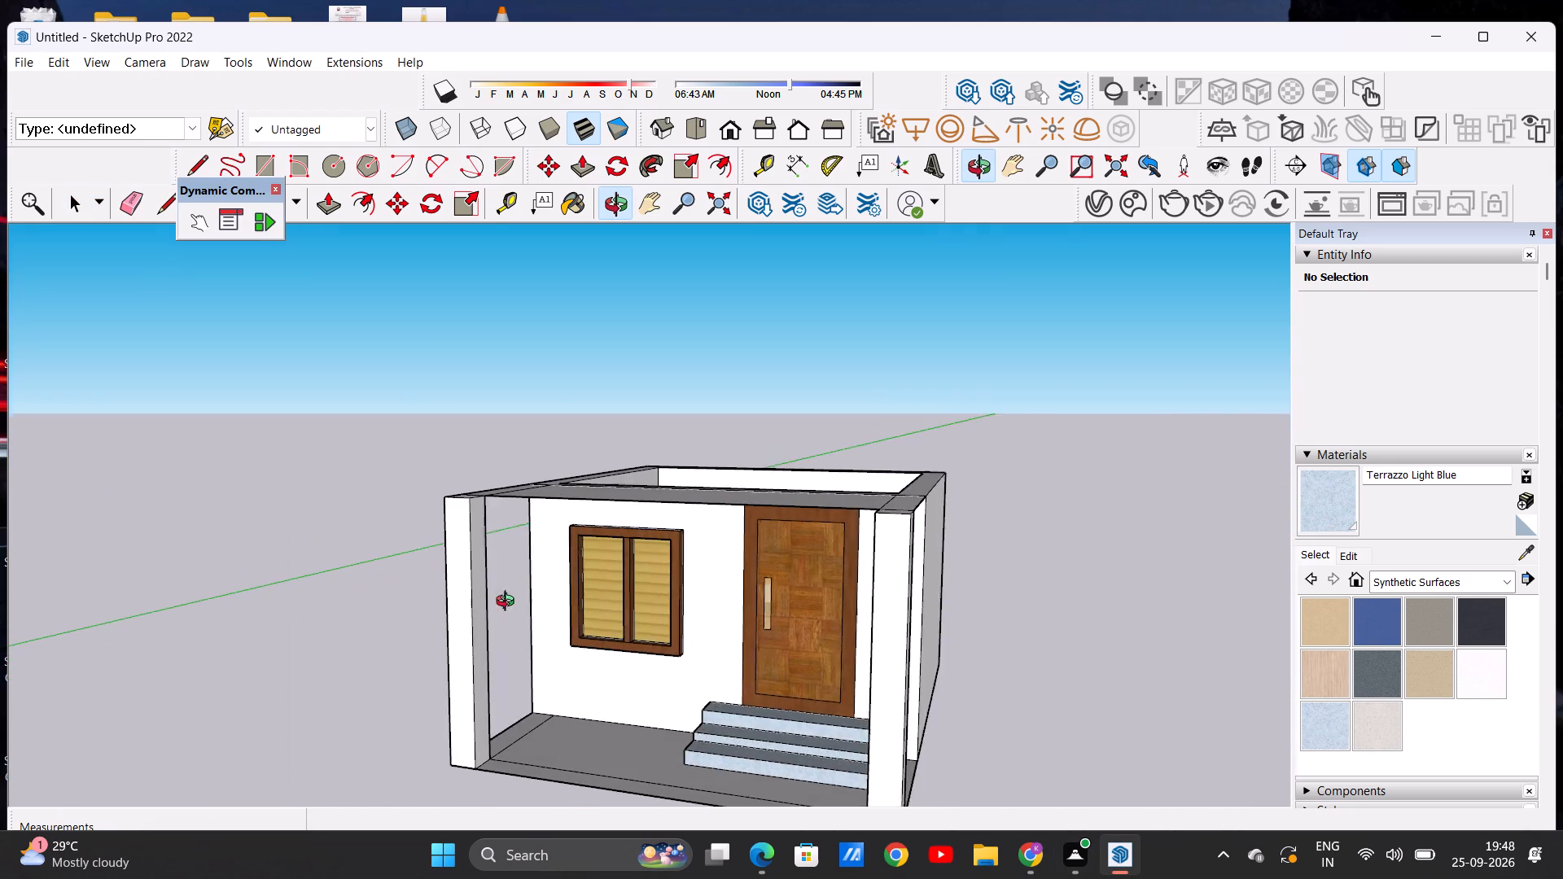
{"action": "middle_click_drag", "start_coordinate": [509, 603], "coordinate": [501, 603]}
{"action": "scroll", "coordinate": [605, 576], "scroll_direction": "up", "scroll_amount": 7}
{"action": "scroll", "coordinate": [602, 575], "scroll_direction": "down", "scroll_amount": 7}
{"action": "middle_click_drag", "start_coordinate": [597, 567], "coordinate": [640, 540]}
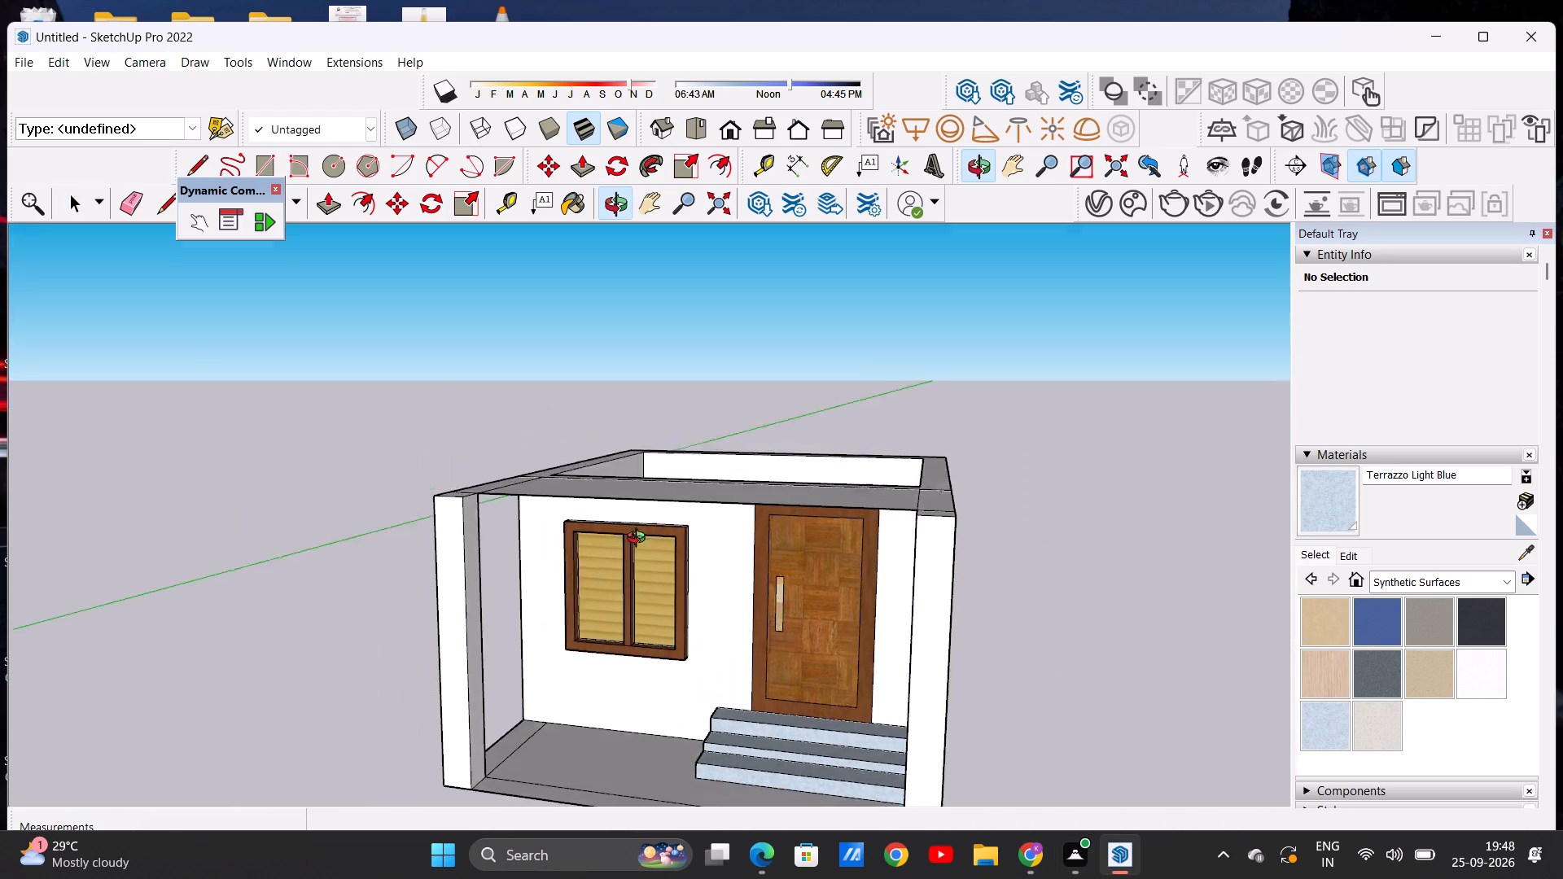
{"action": "middle_click_drag", "start_coordinate": [640, 540], "coordinate": [657, 523]}
{"action": "middle_click_drag", "start_coordinate": [633, 573], "coordinate": [794, 643]}
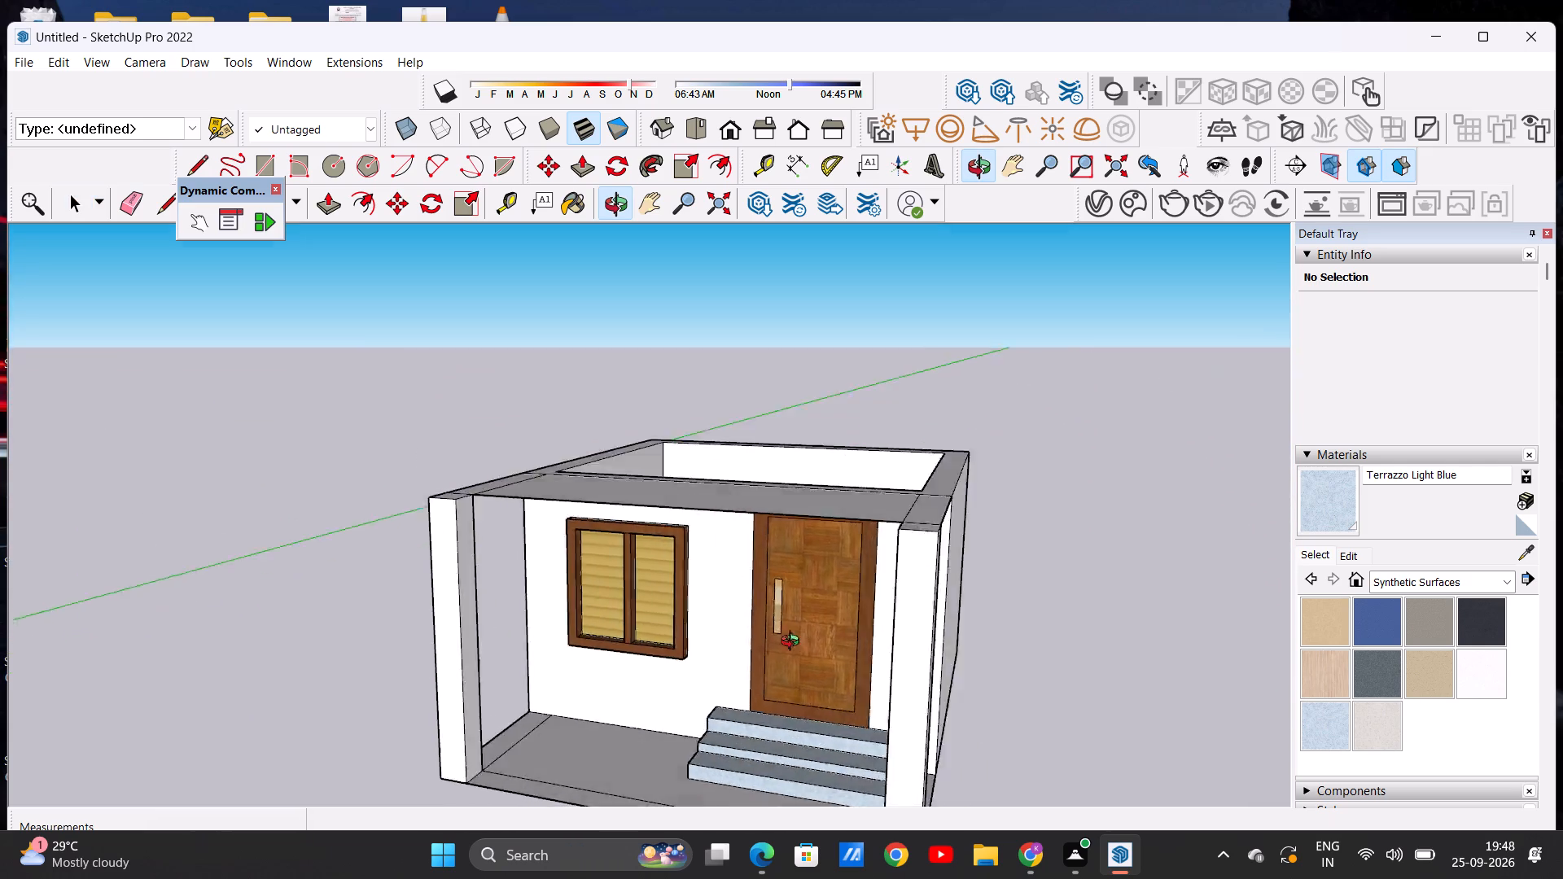
{"action": "middle_click_drag", "start_coordinate": [794, 643], "coordinate": [674, 588]}
{"action": "scroll", "coordinate": [646, 562], "scroll_direction": "down", "scroll_amount": 8}
{"action": "middle_click_drag", "start_coordinate": [646, 562], "coordinate": [652, 568]}
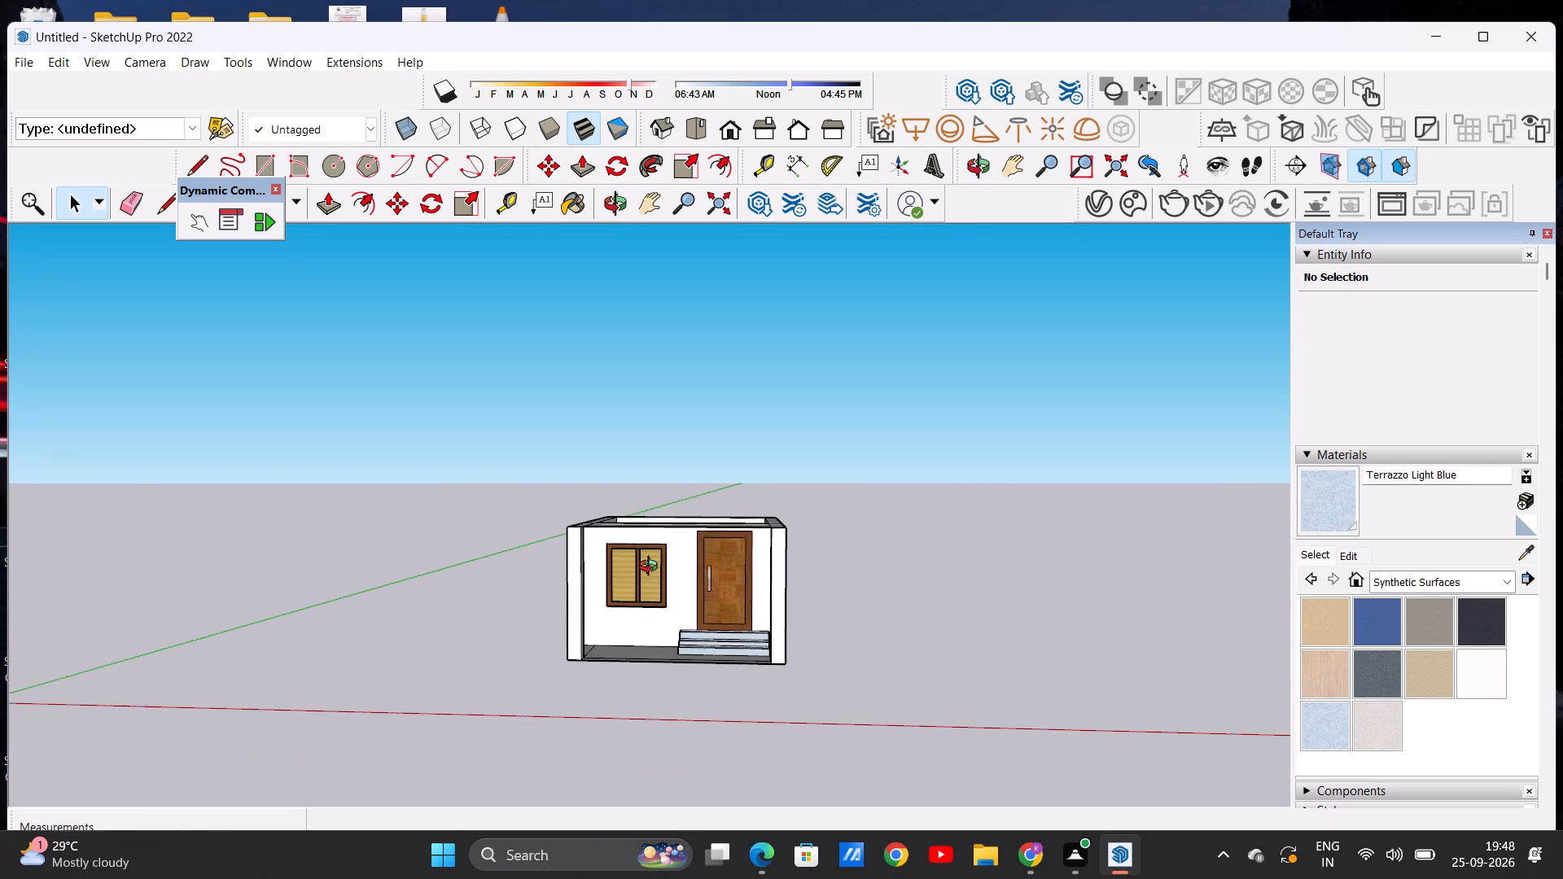
{"action": "middle_click_drag", "start_coordinate": [652, 568], "coordinate": [655, 631]}
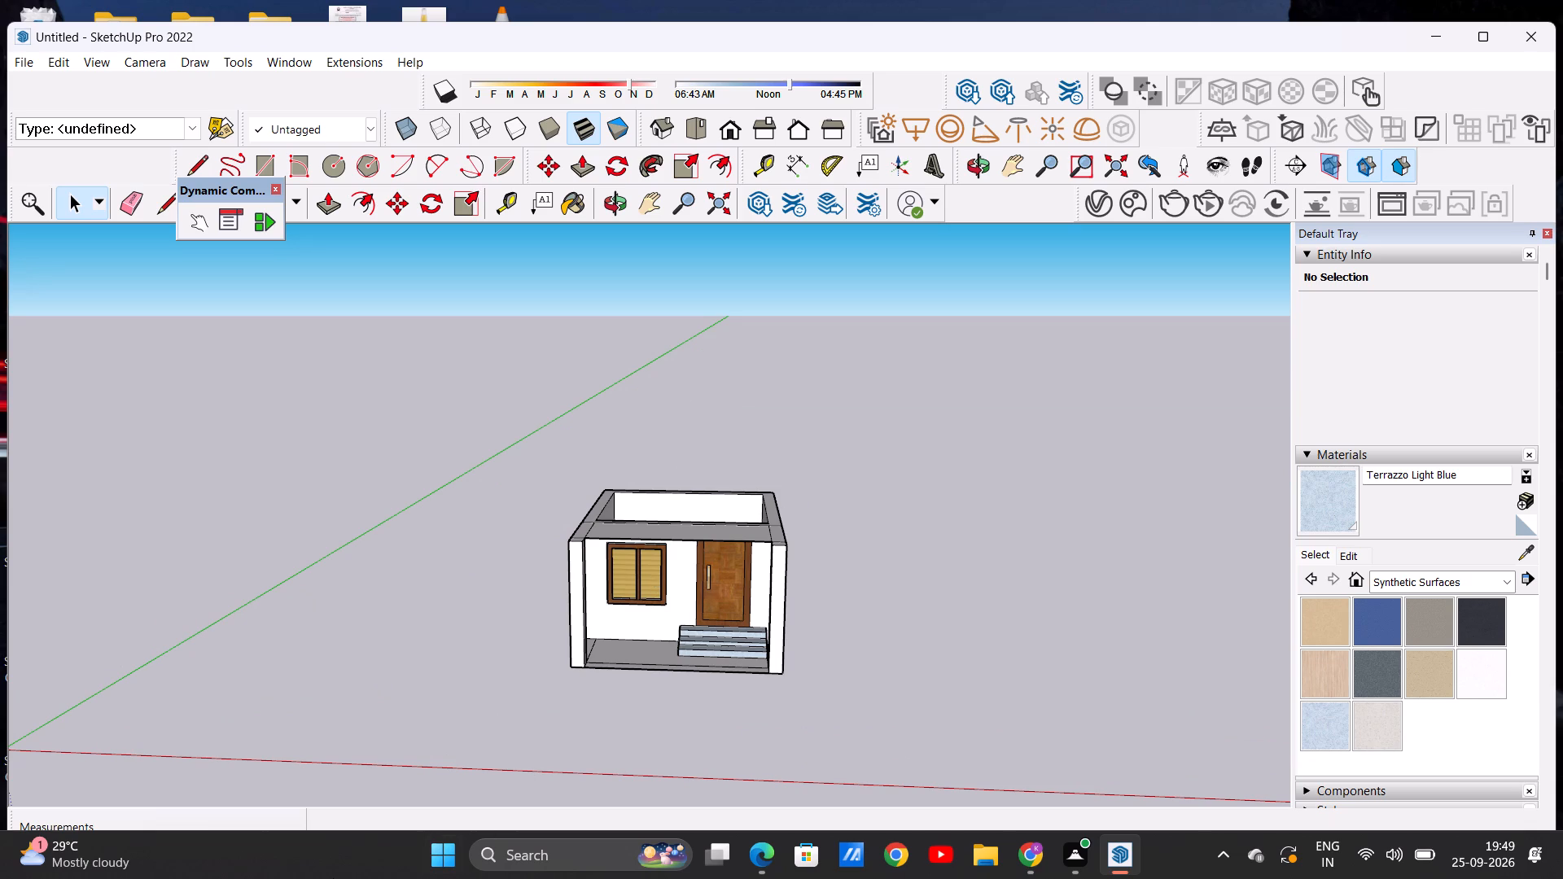
Examine the window, door and porch floor up close and the building from its front corner.
{"action": "left_click_drag", "start_coordinate": [339, 851], "coordinate": [354, 840]}
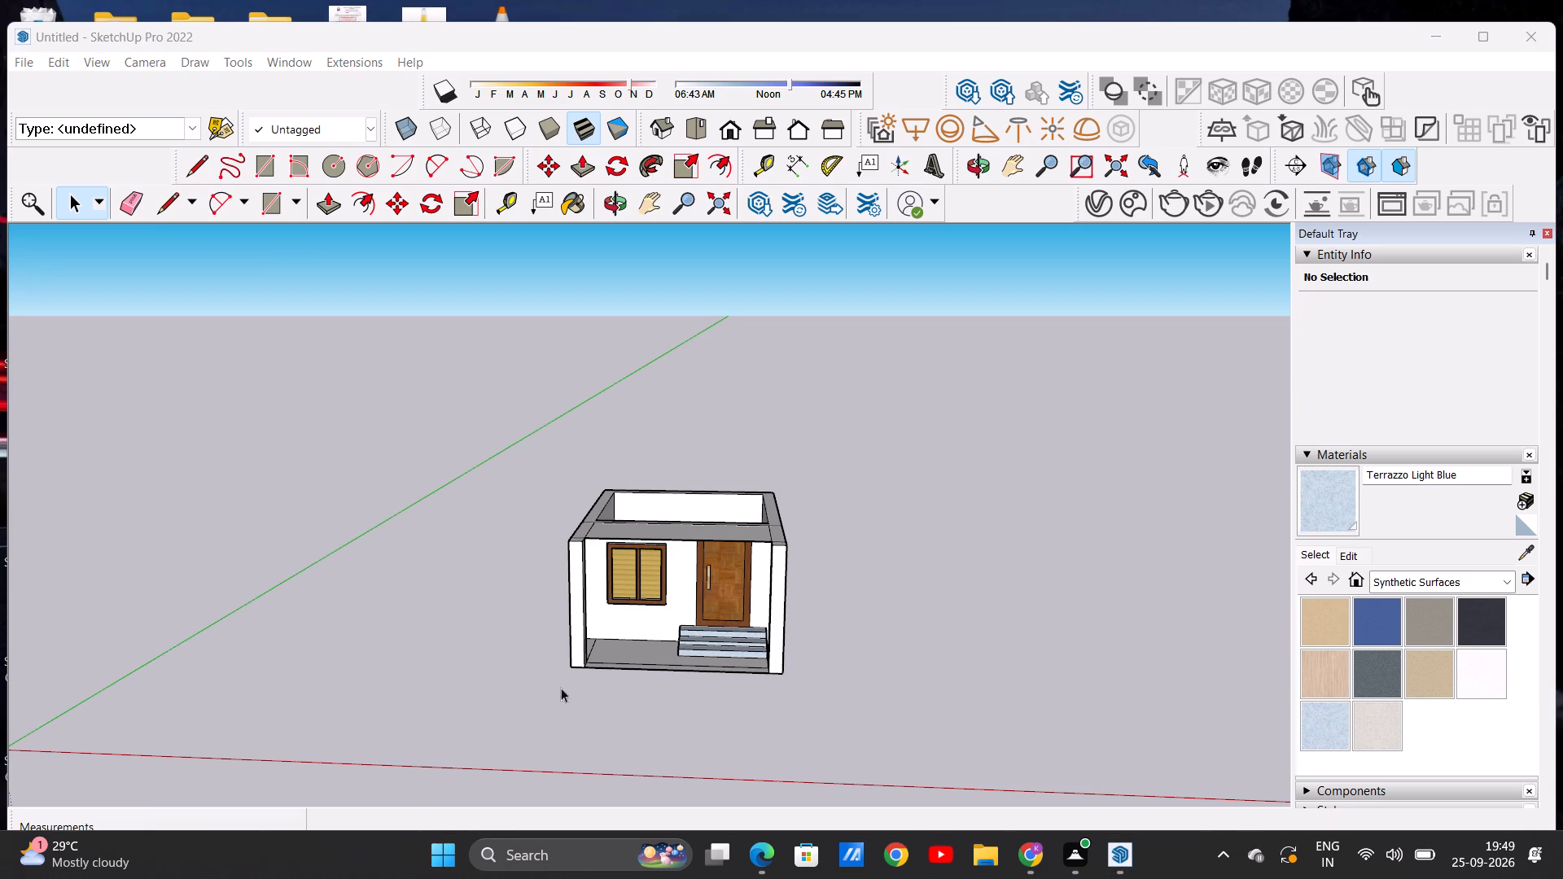
{"action": "scroll", "coordinate": [549, 565], "scroll_direction": "up", "scroll_amount": 6}
{"action": "scroll", "coordinate": [616, 609], "scroll_direction": "up", "scroll_amount": 17}
{"action": "scroll", "coordinate": [645, 545], "scroll_direction": "up", "scroll_amount": 2}
{"action": "scroll", "coordinate": [689, 512], "scroll_direction": "down", "scroll_amount": 9}
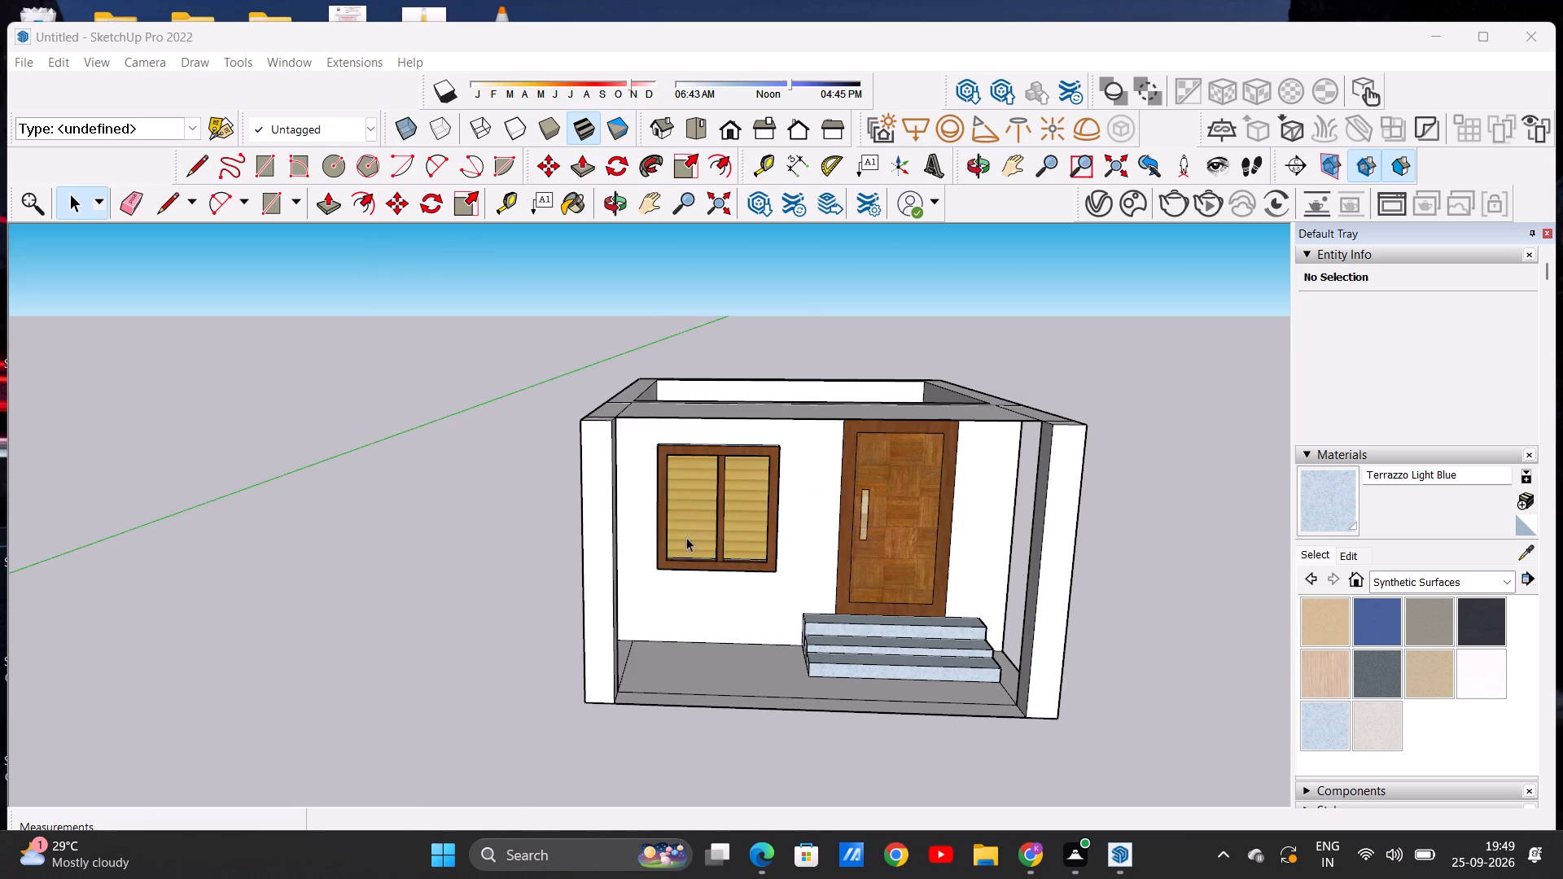
{"action": "scroll", "coordinate": [633, 624], "scroll_direction": "up", "scroll_amount": 6}
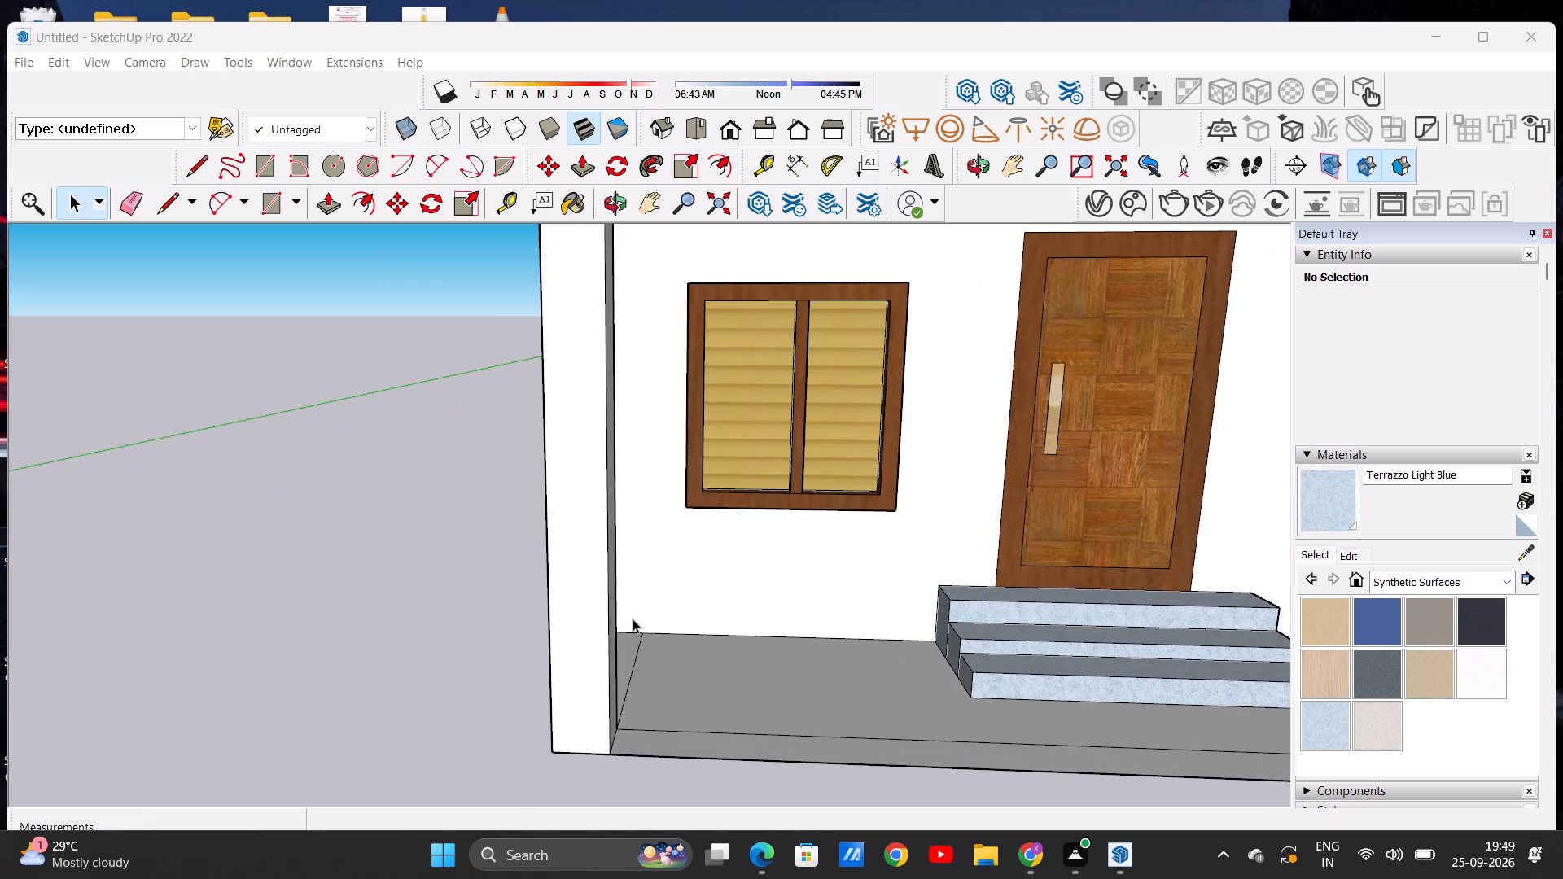
{"action": "middle_click_drag", "start_coordinate": [625, 668], "coordinate": [578, 685]}
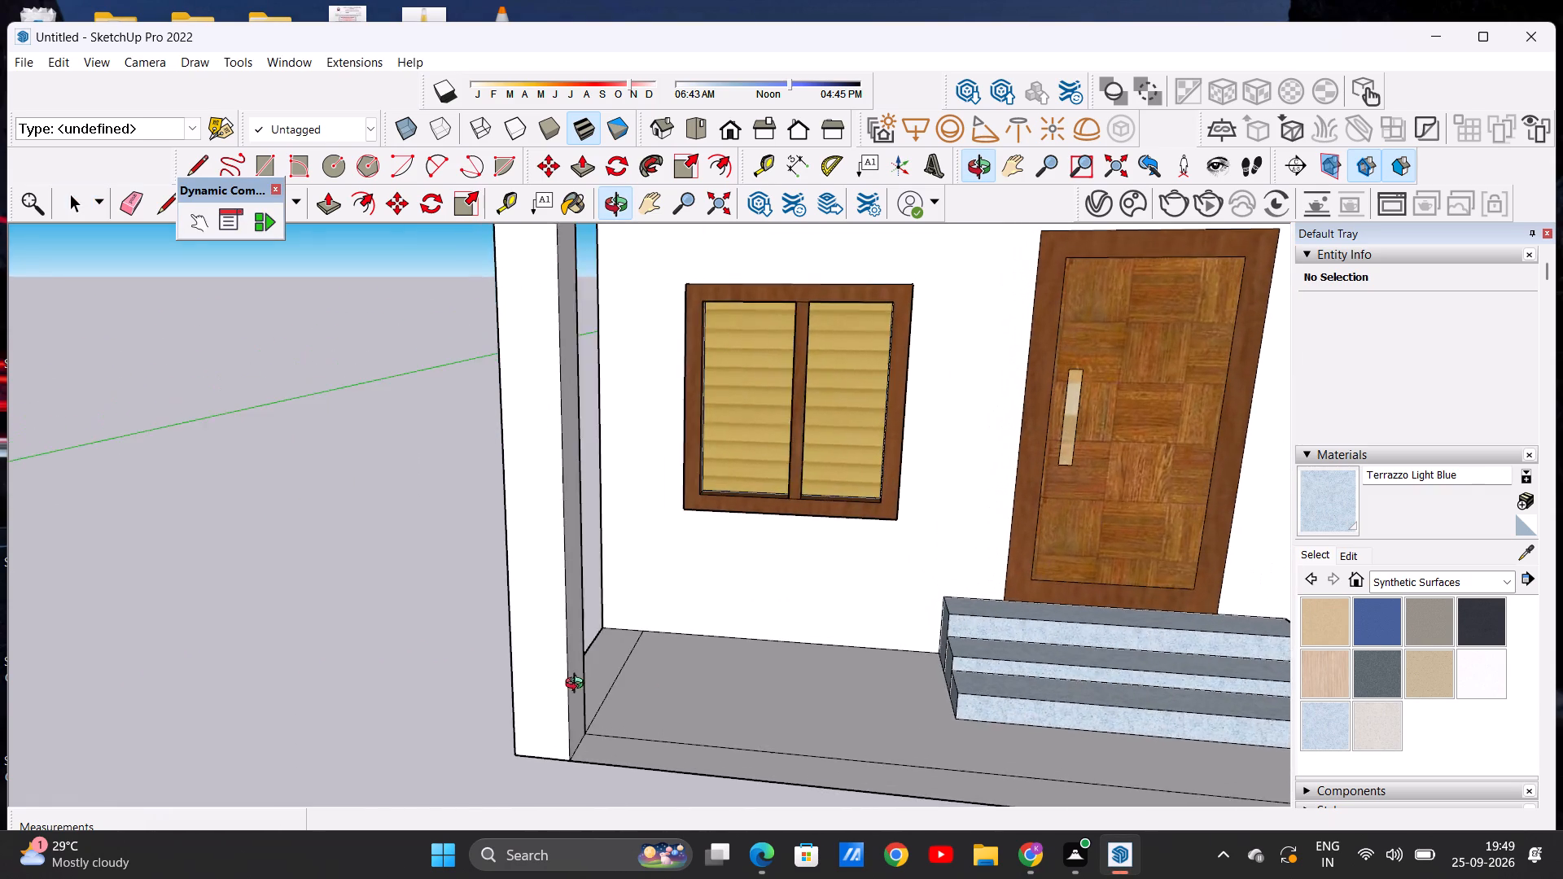
{"action": "middle_click_drag", "start_coordinate": [578, 685], "coordinate": [510, 661]}
{"action": "scroll", "coordinate": [566, 629], "scroll_direction": "down", "scroll_amount": 8}
{"action": "scroll", "coordinate": [685, 573], "scroll_direction": "down", "scroll_amount": 5}
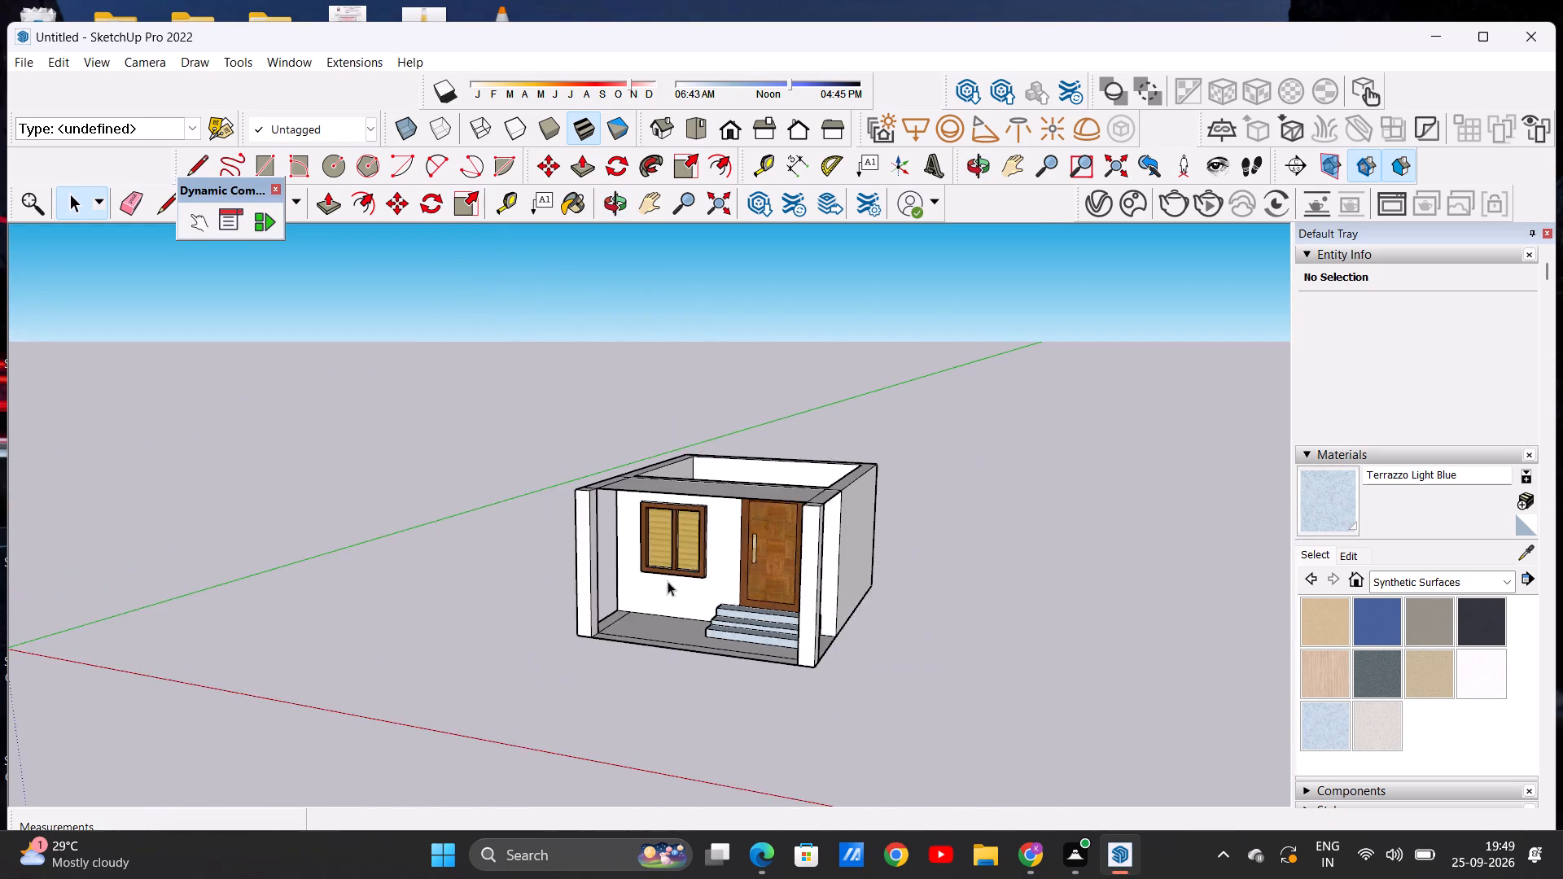
Examine the painted steps, porch and open room from above and from the front.
{"action": "middle_click_drag", "start_coordinate": [668, 581], "coordinate": [742, 678]}
{"action": "middle_click_drag", "start_coordinate": [729, 563], "coordinate": [737, 725]}
{"action": "scroll", "coordinate": [812, 539], "scroll_direction": "up", "scroll_amount": 13}
{"action": "scroll", "coordinate": [822, 603], "scroll_direction": "down", "scroll_amount": 7}
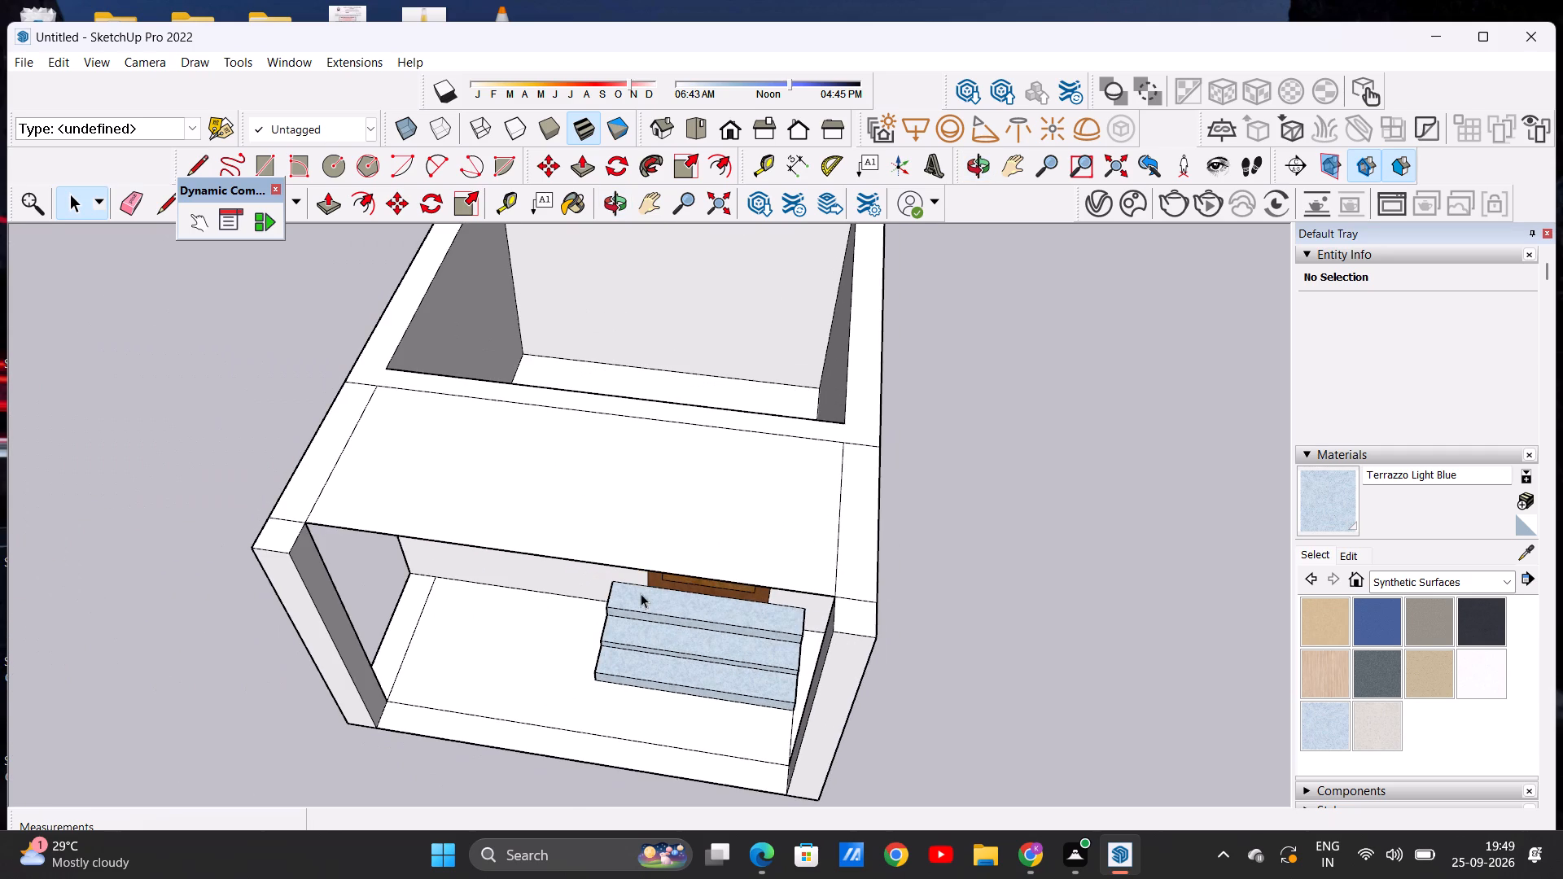
{"action": "scroll", "coordinate": [643, 583], "scroll_direction": "down", "scroll_amount": 3}
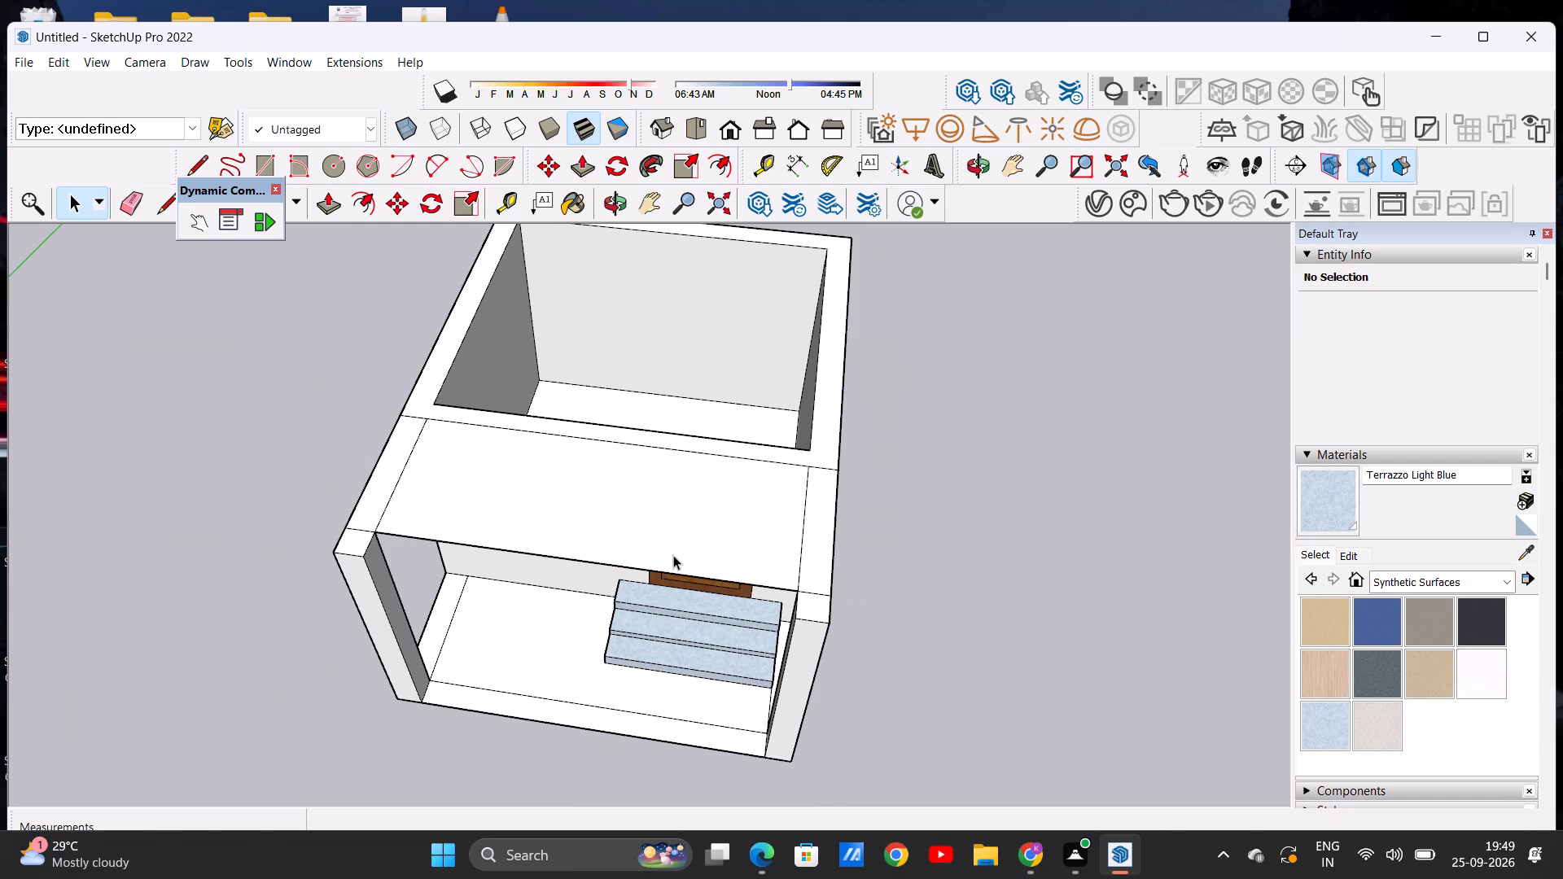
{"action": "middle_click_drag", "start_coordinate": [673, 555], "coordinate": [672, 469]}
{"action": "middle_click_drag", "start_coordinate": [725, 537], "coordinate": [703, 456]}
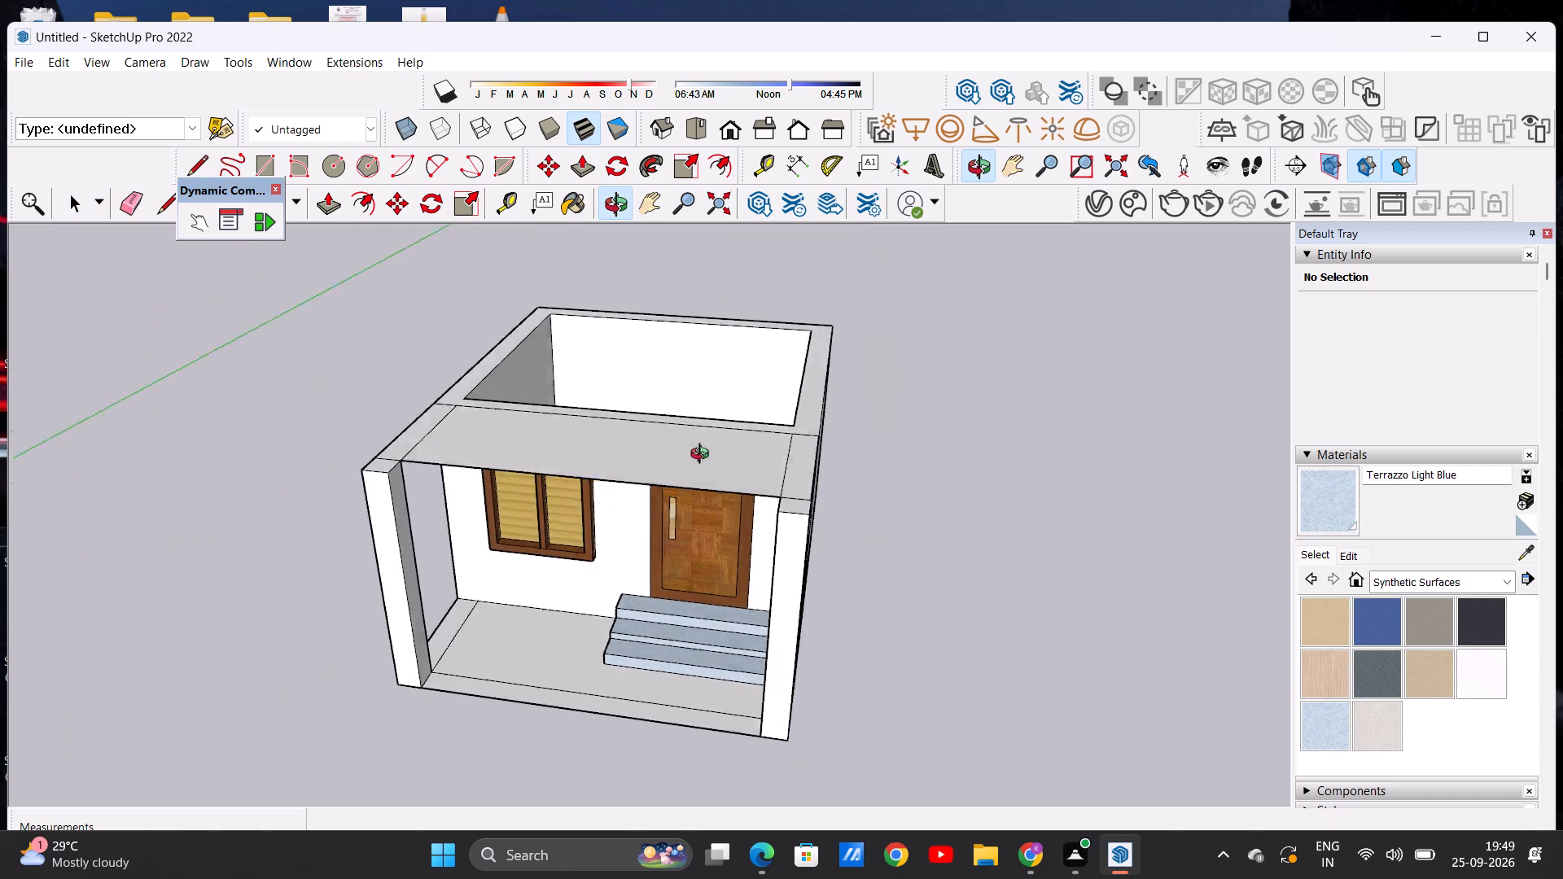
{"action": "middle_click_drag", "start_coordinate": [703, 456], "coordinate": [698, 438]}
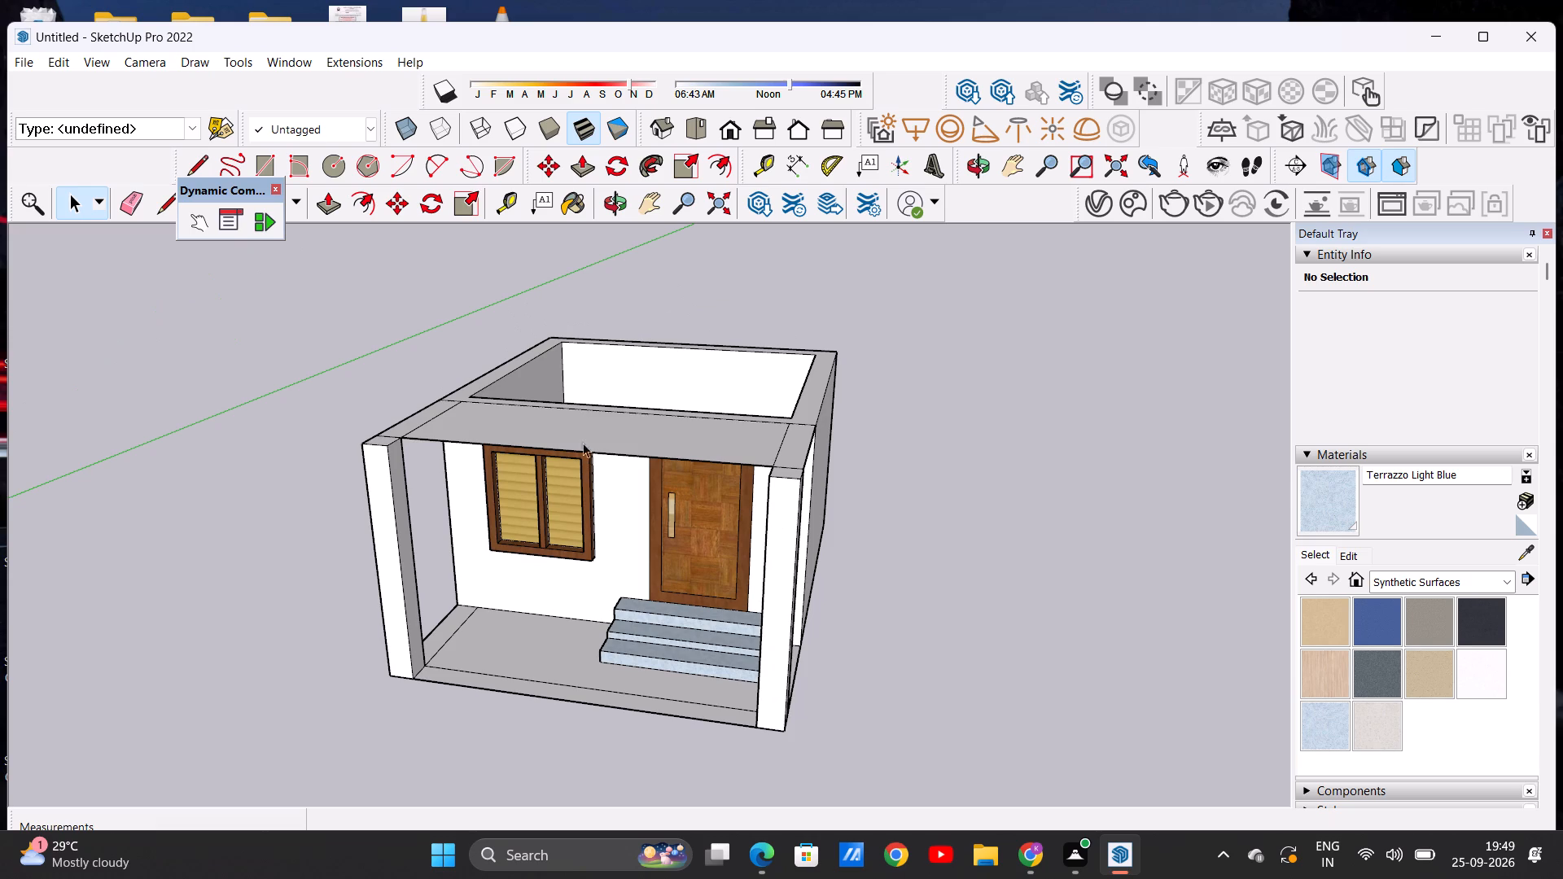
{"action": "scroll", "coordinate": [599, 420], "scroll_direction": "down", "scroll_amount": 3}
{"action": "middle_click_drag", "start_coordinate": [576, 505], "coordinate": [632, 523]}
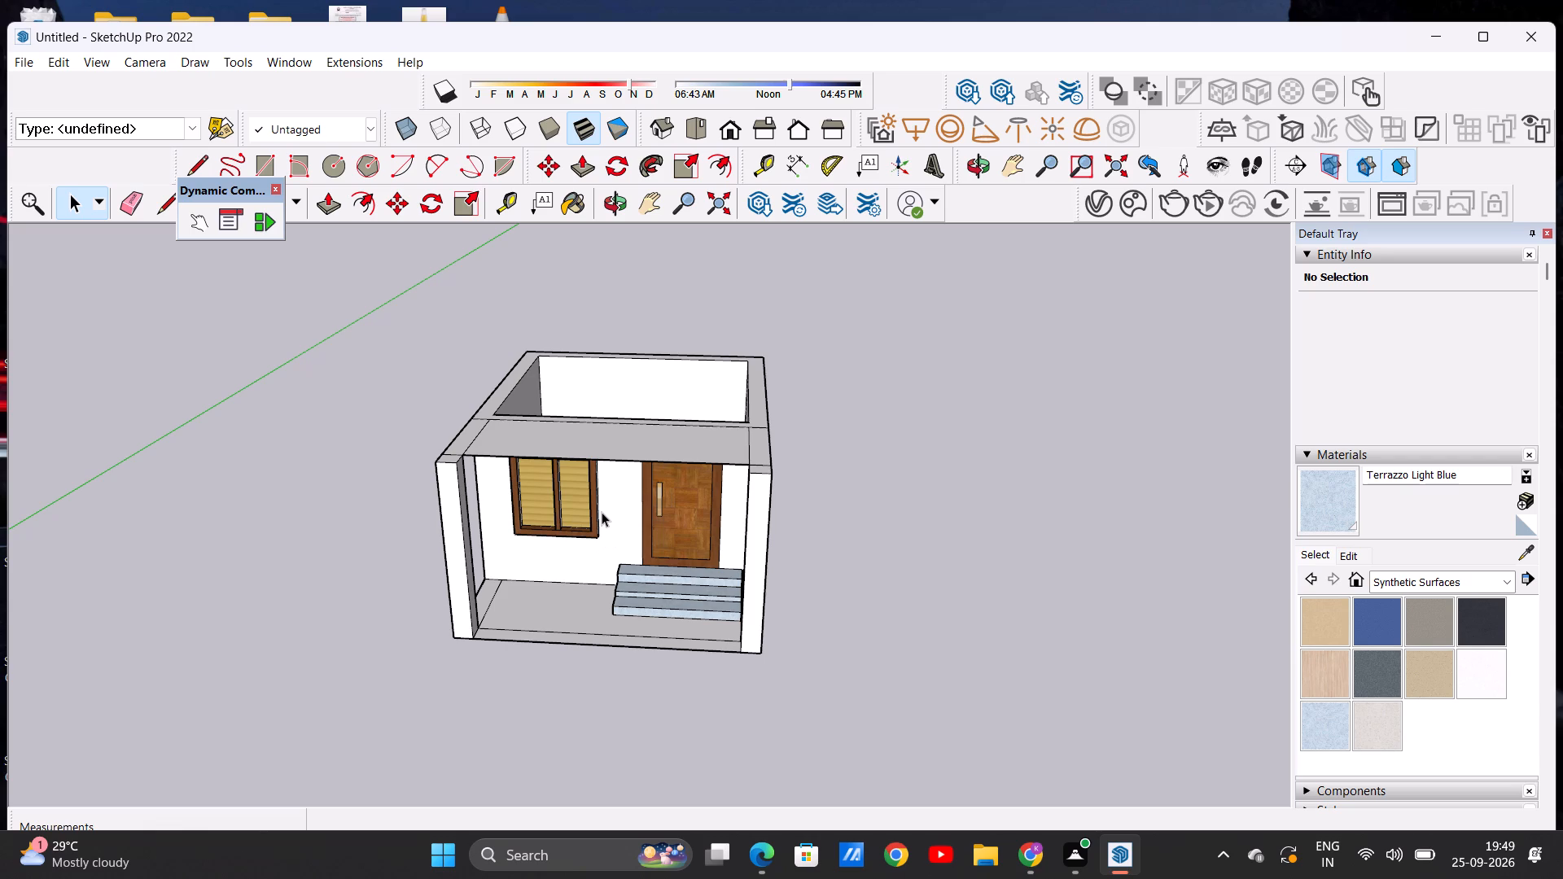
Push/Pull the top face of the main room's walls up about 3' to raise an upper storey behind the porch.
{"action": "middle_click_drag", "start_coordinate": [631, 529], "coordinate": [519, 656]}
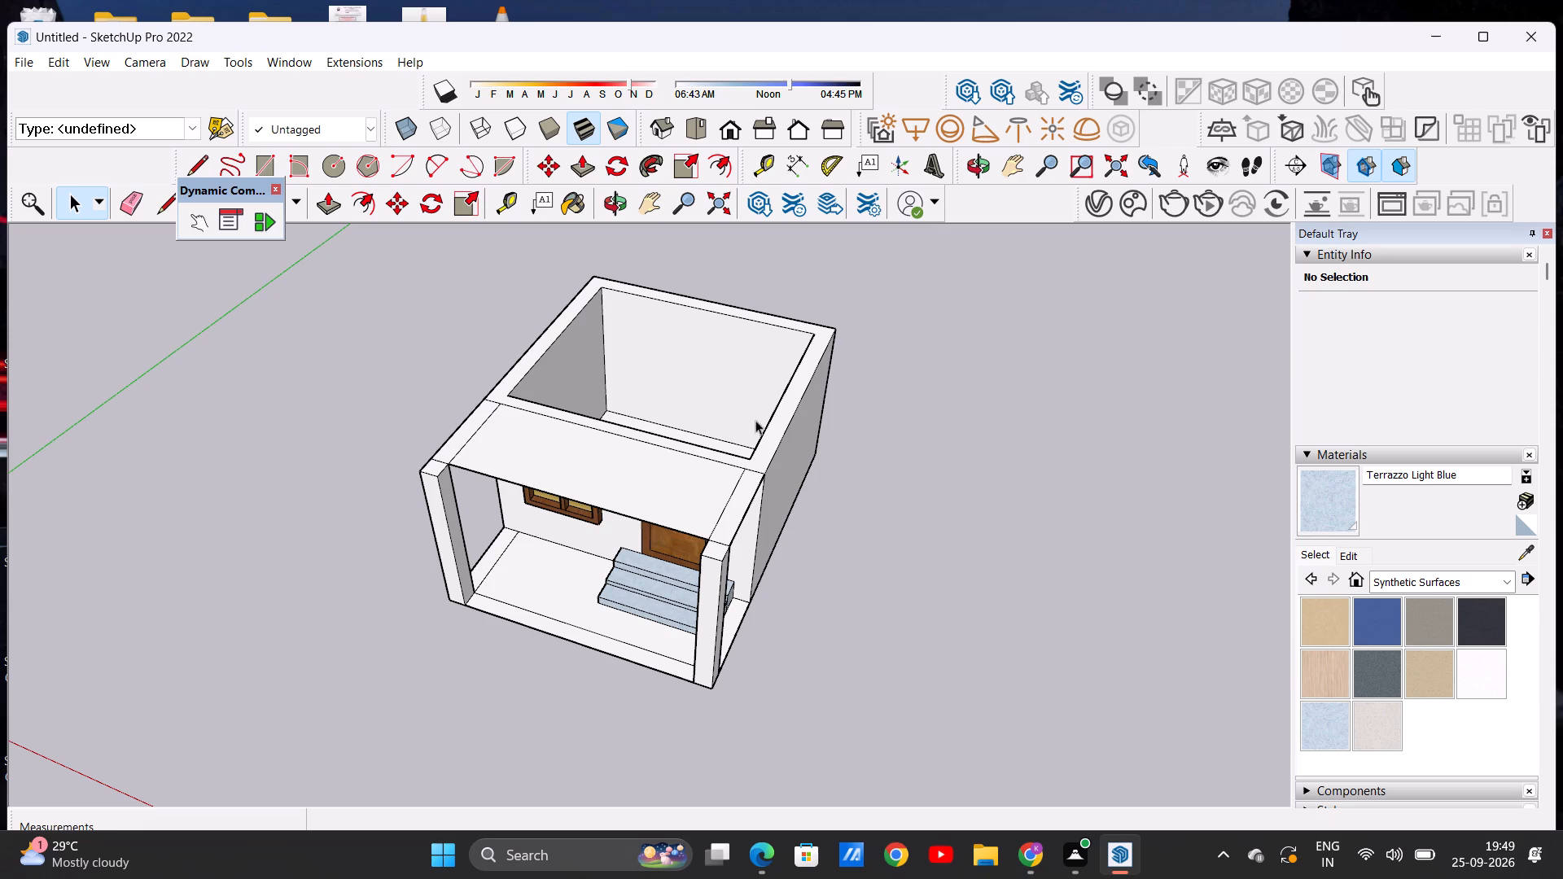
{"action": "middle_click_drag", "start_coordinate": [760, 434], "coordinate": [522, 532]}
{"action": "middle_click_drag", "start_coordinate": [667, 408], "coordinate": [473, 472]}
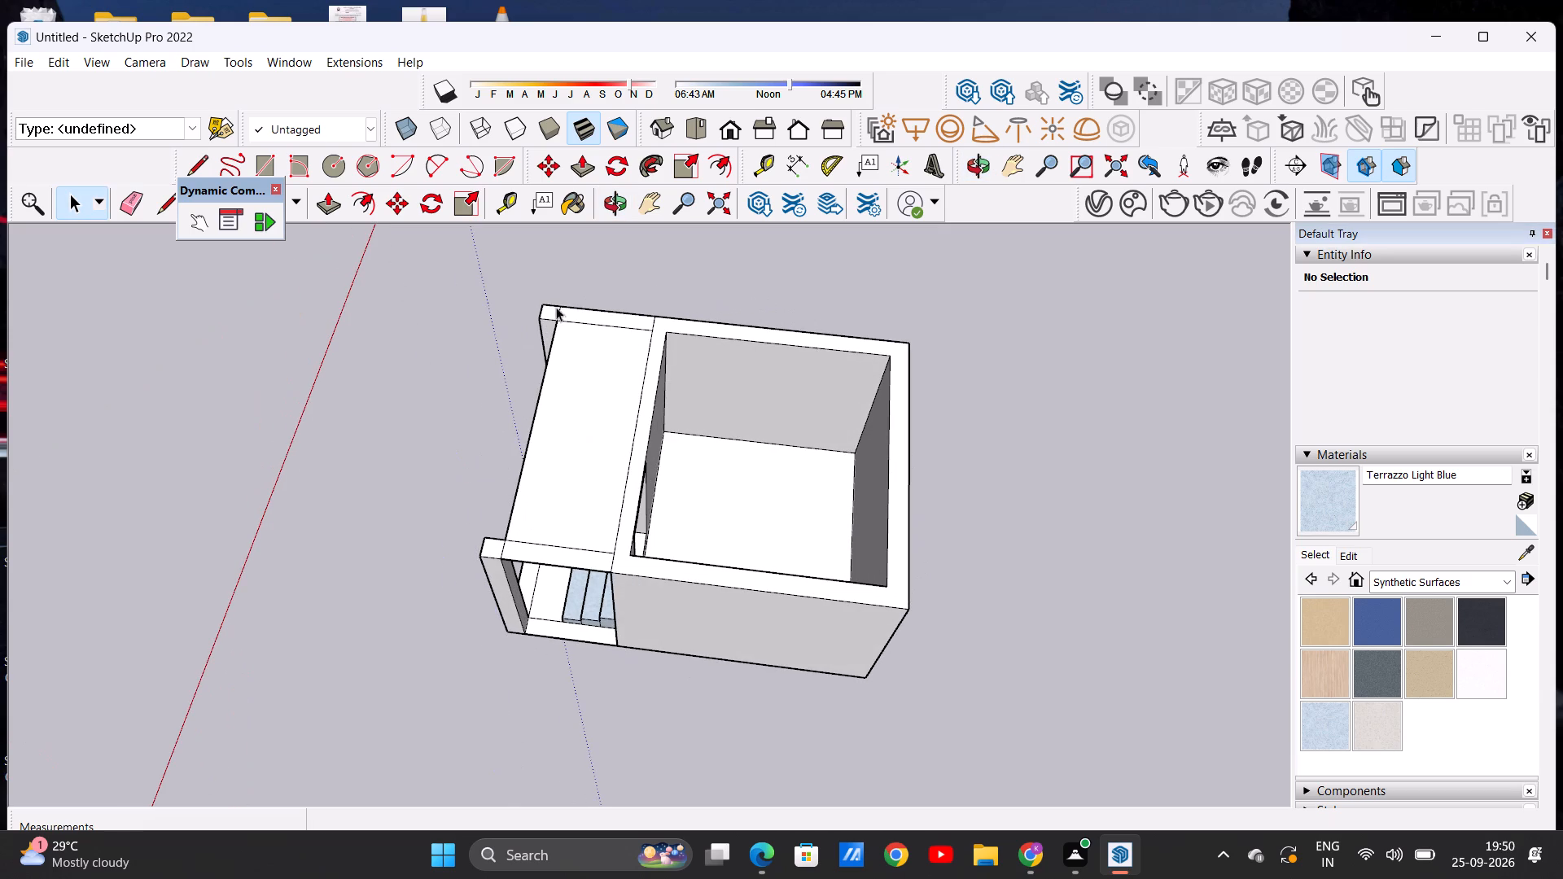
{"action": "left_click", "coordinate": [326, 207]}
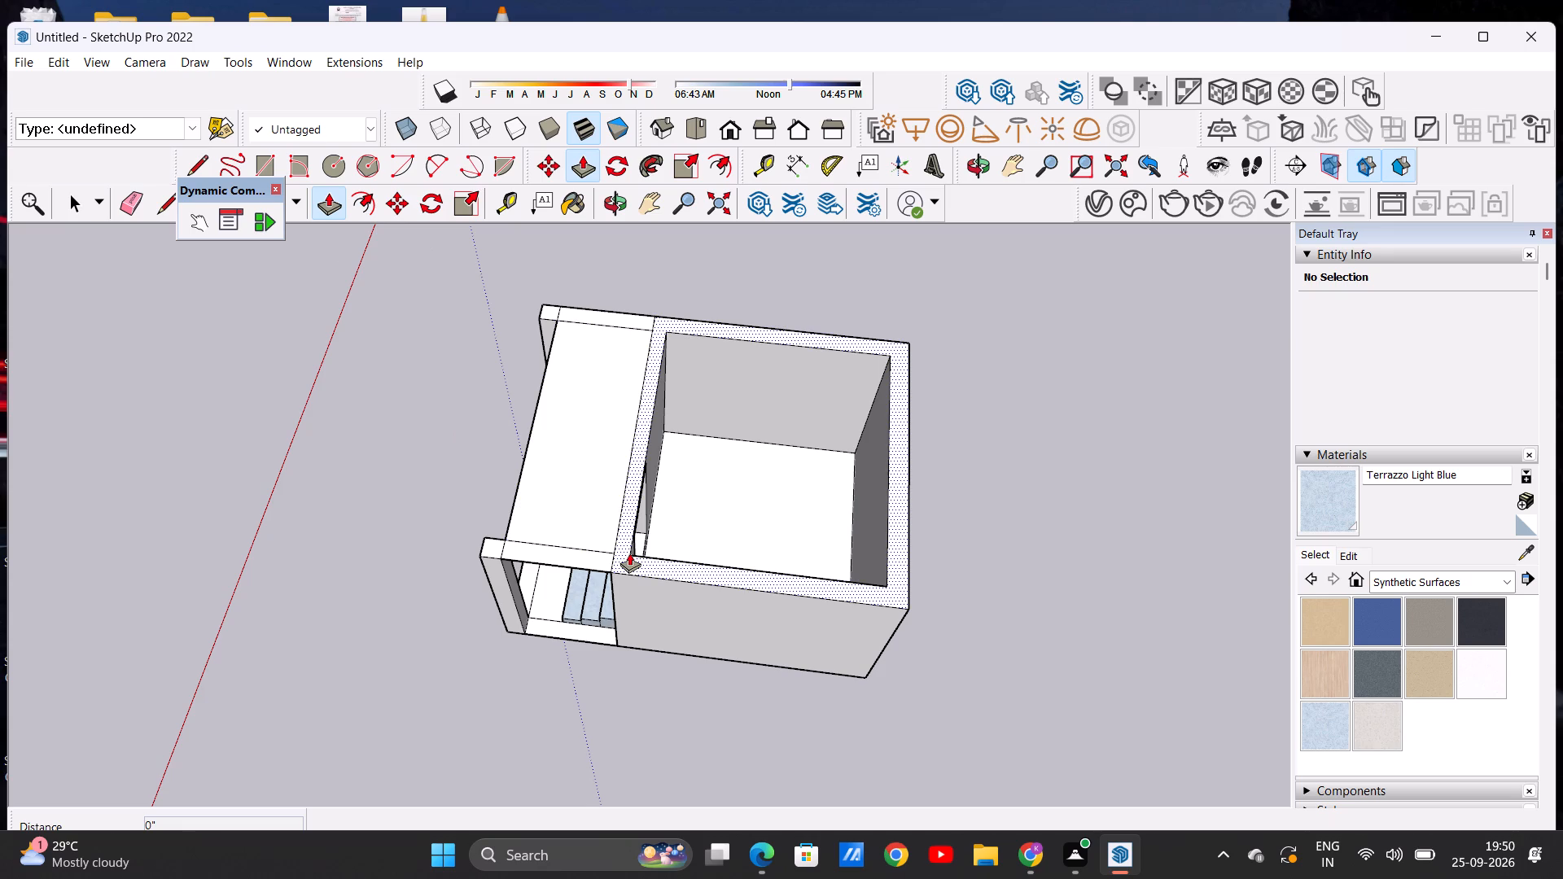
{"action": "left_click", "coordinate": [629, 553]}
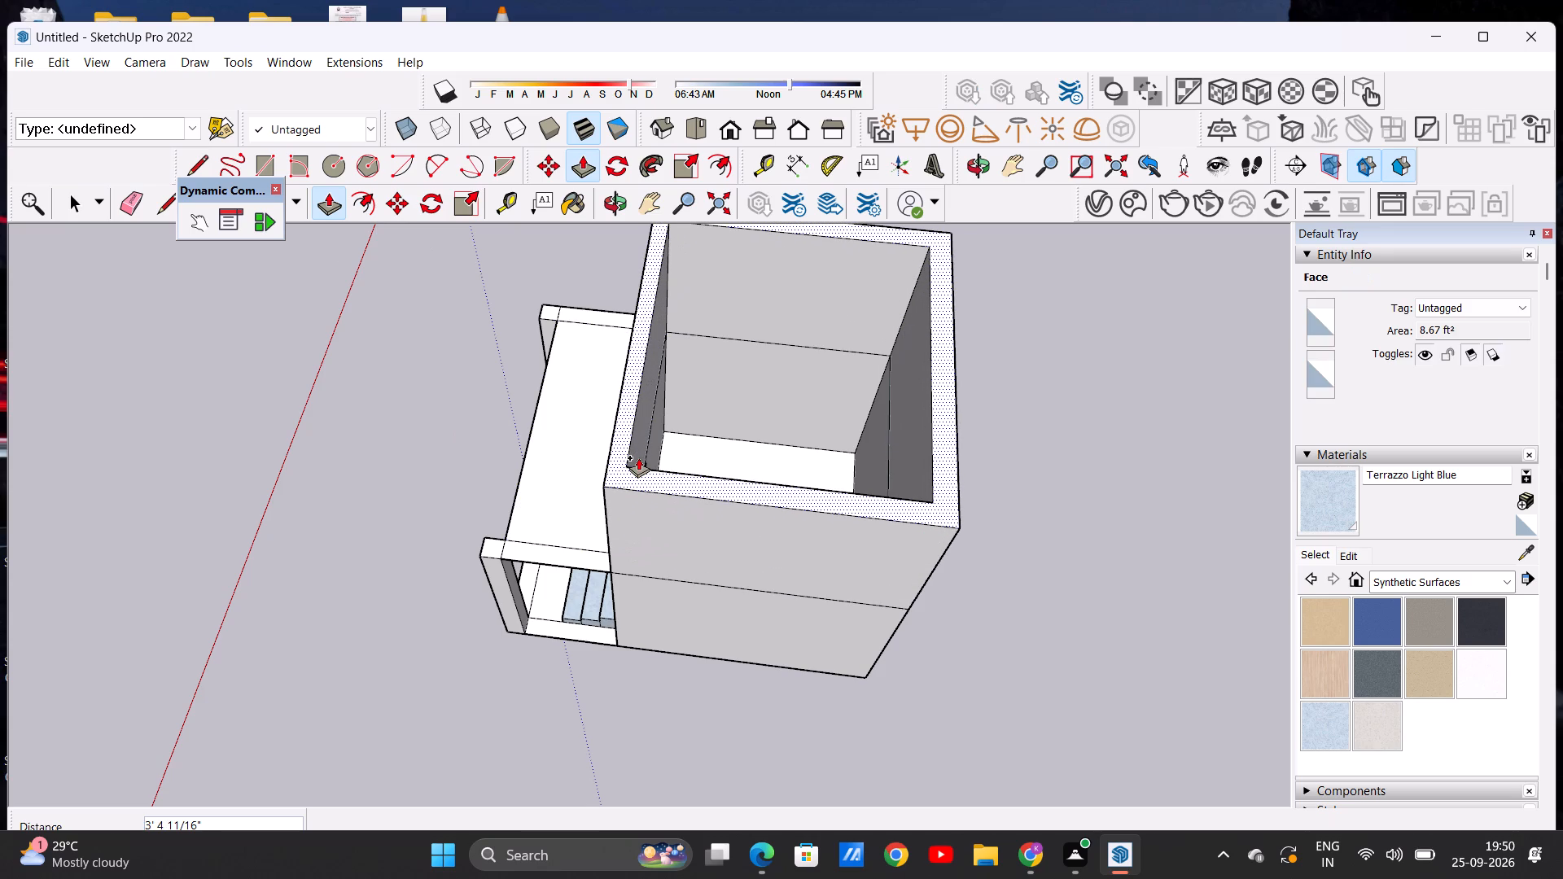
{"action": "middle_click_drag", "start_coordinate": [638, 457], "coordinate": [971, 415]}
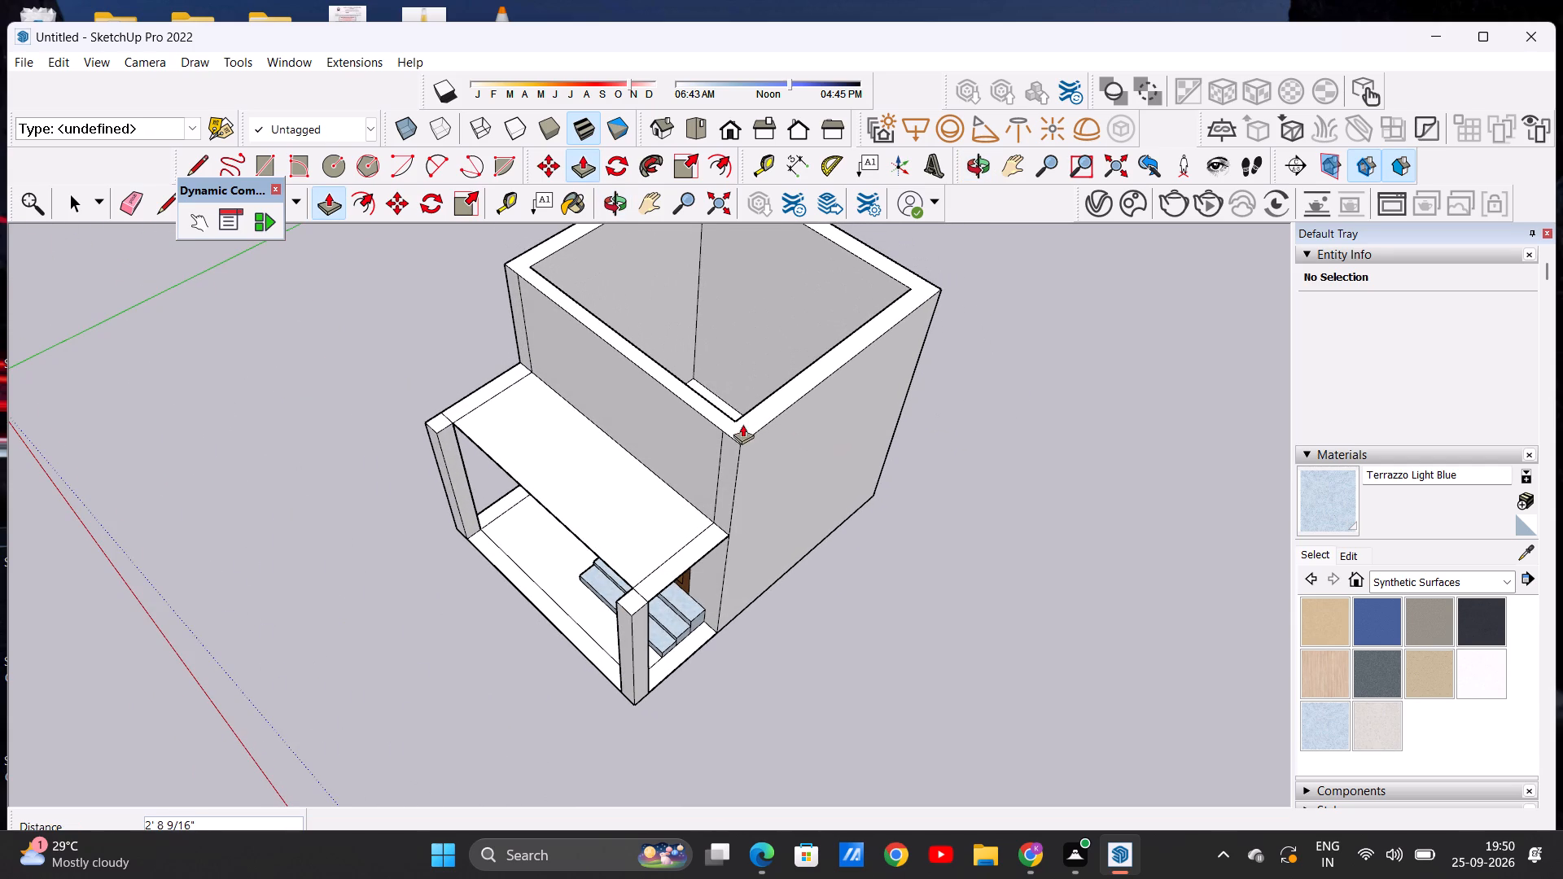
{"action": "middle_click_drag", "start_coordinate": [741, 419], "coordinate": [1025, 319]}
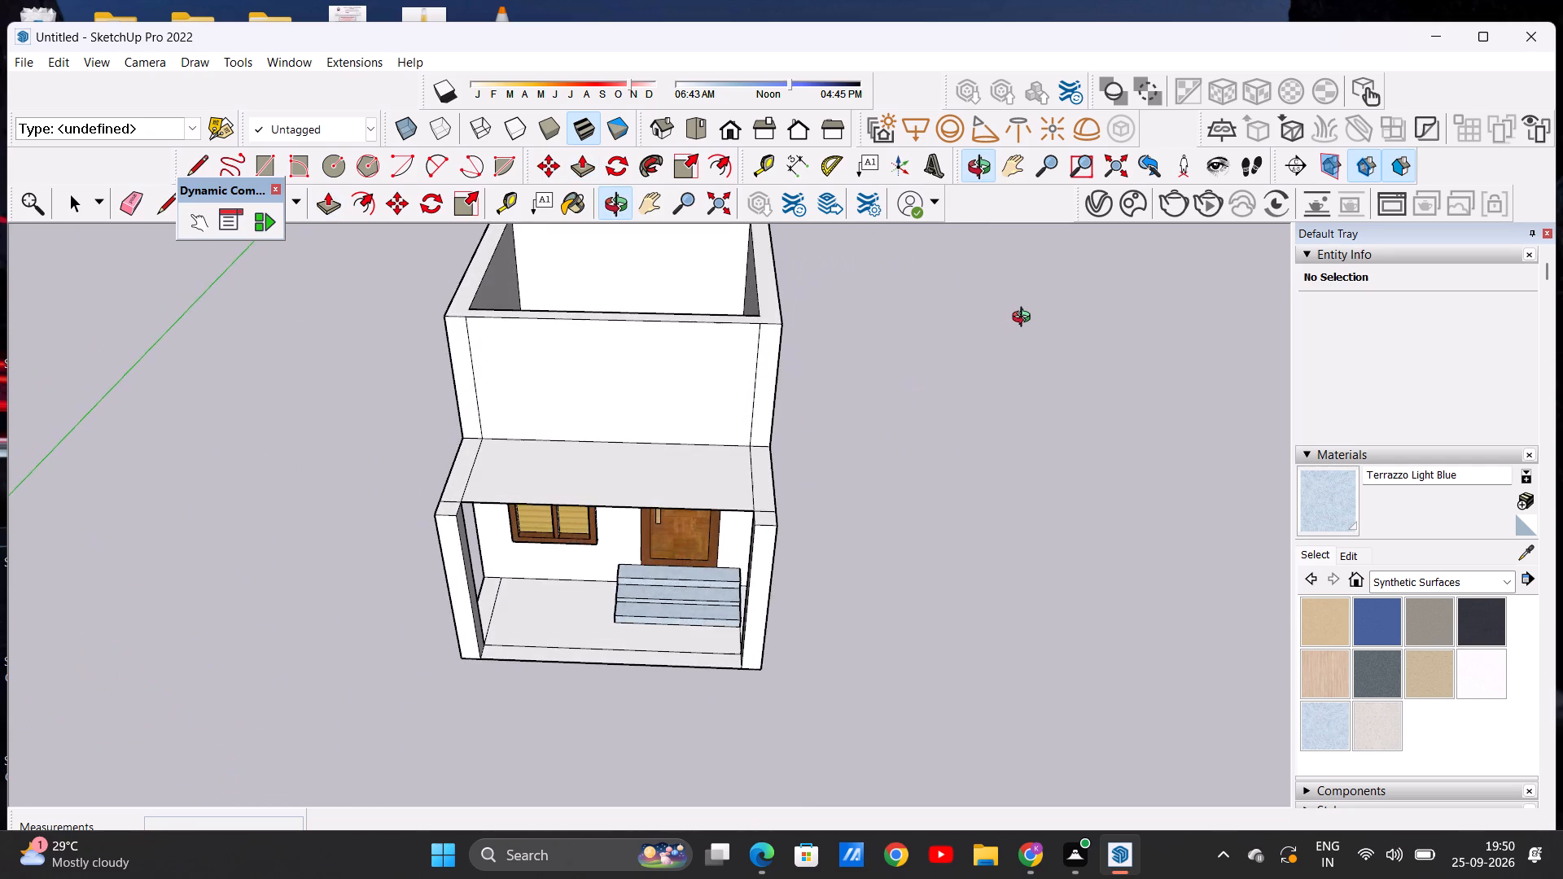
{"action": "middle_click_drag", "start_coordinate": [1025, 319], "coordinate": [1016, 318]}
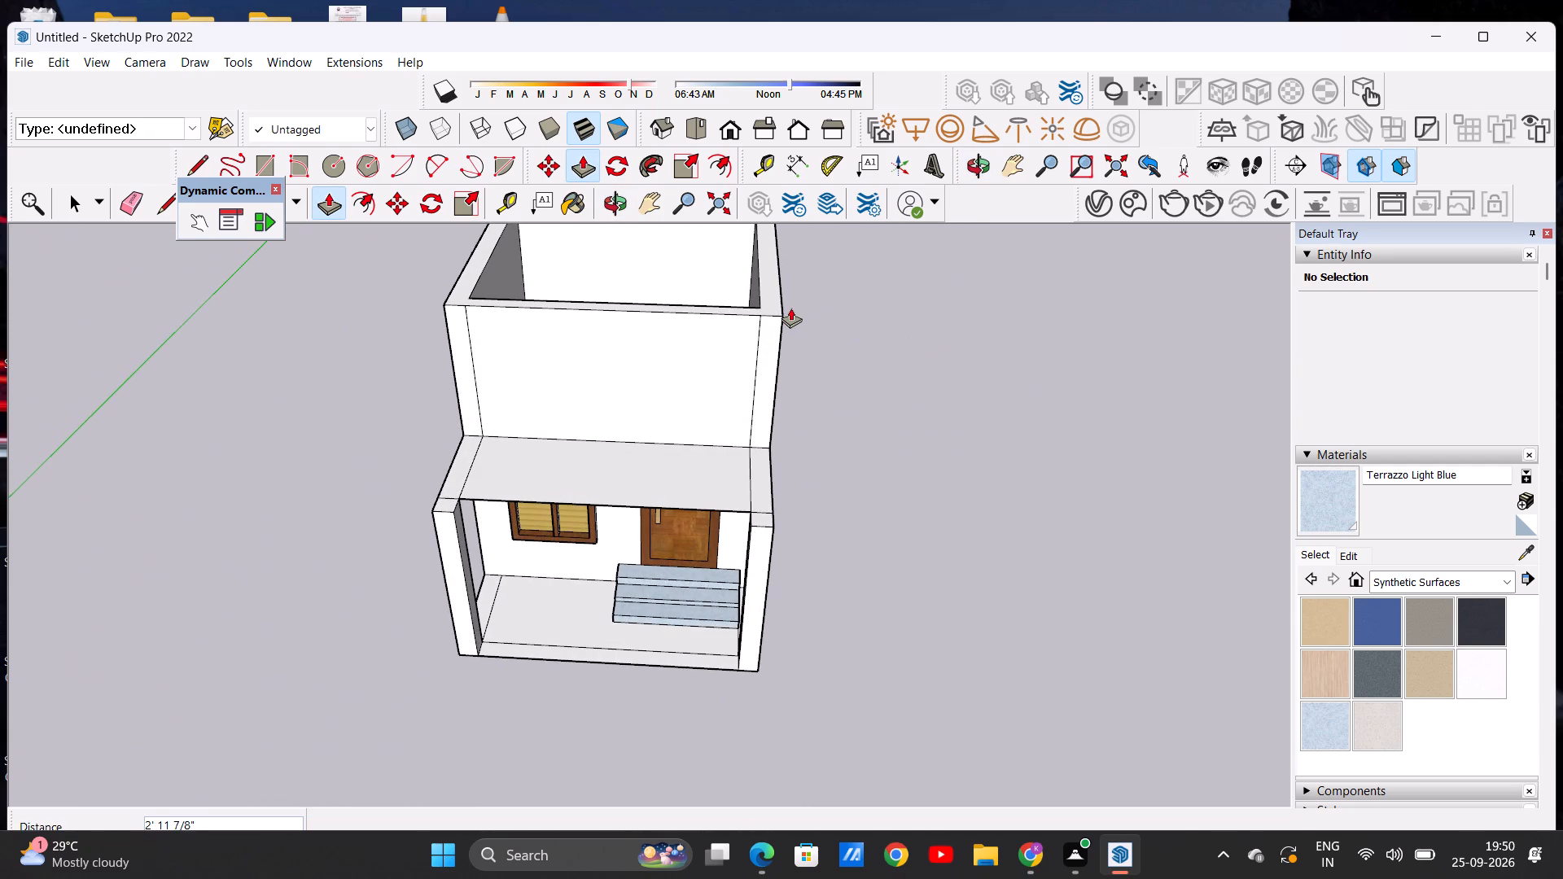
{"action": "left_click", "coordinate": [790, 308]}
{"action": "key", "text": "space"}
Draw a door rectangle about 2' 8 11/16" high and 2' 7/16" wide on the upper front wall, standing on the porch roof line.
{"action": "middle_click_drag", "start_coordinate": [672, 524], "coordinate": [685, 410]}
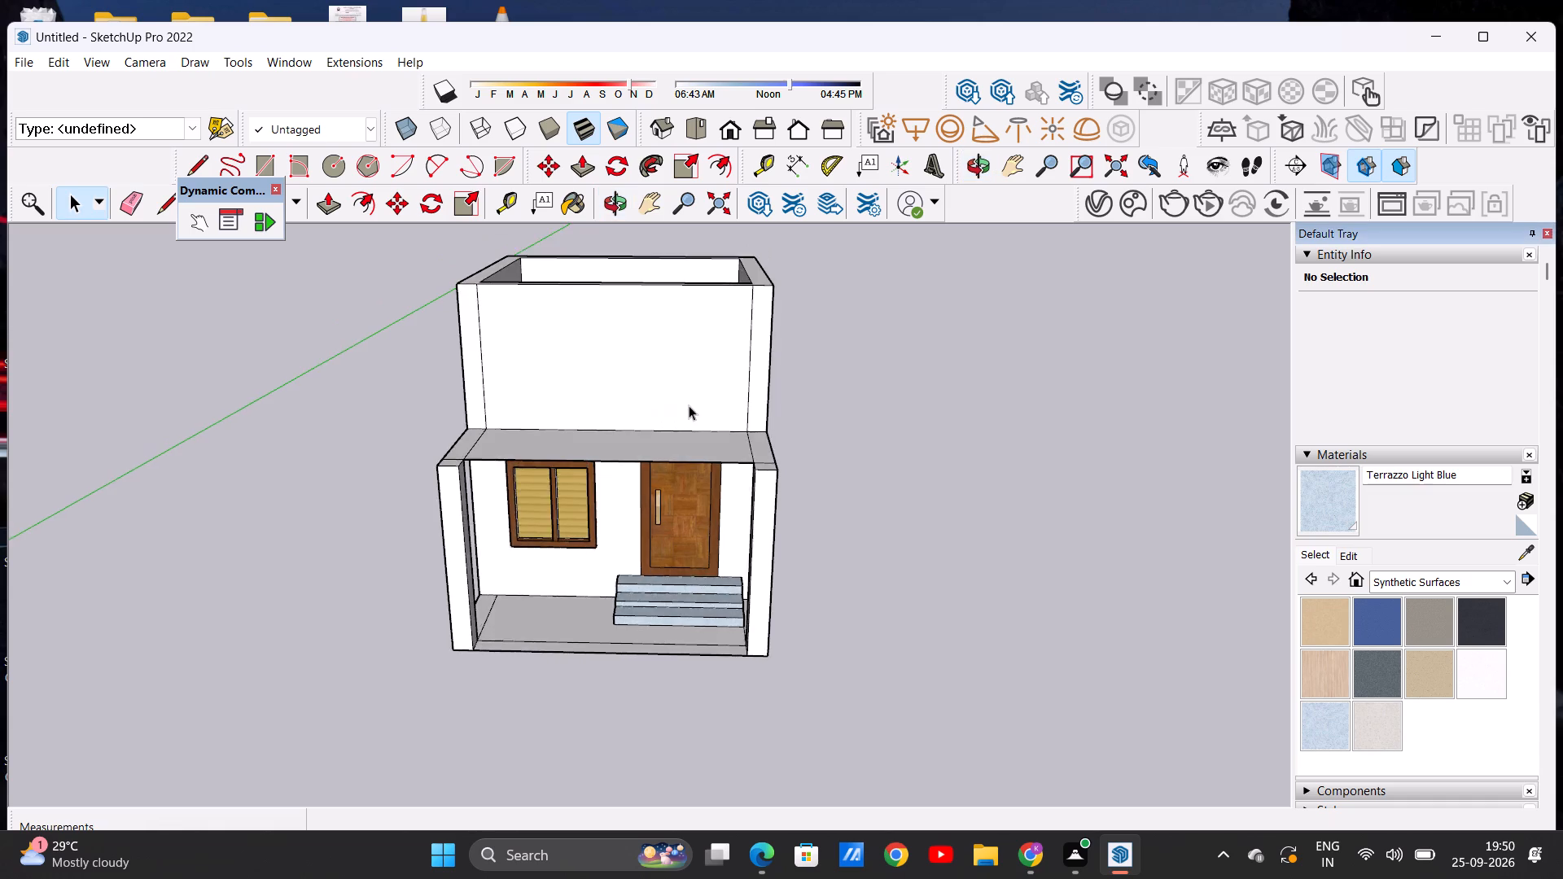
{"action": "scroll", "coordinate": [695, 405], "scroll_direction": "down", "scroll_amount": 4}
{"action": "middle_click_drag", "start_coordinate": [628, 495], "coordinate": [649, 434]}
{"action": "scroll", "coordinate": [686, 350], "scroll_direction": "up", "scroll_amount": 5}
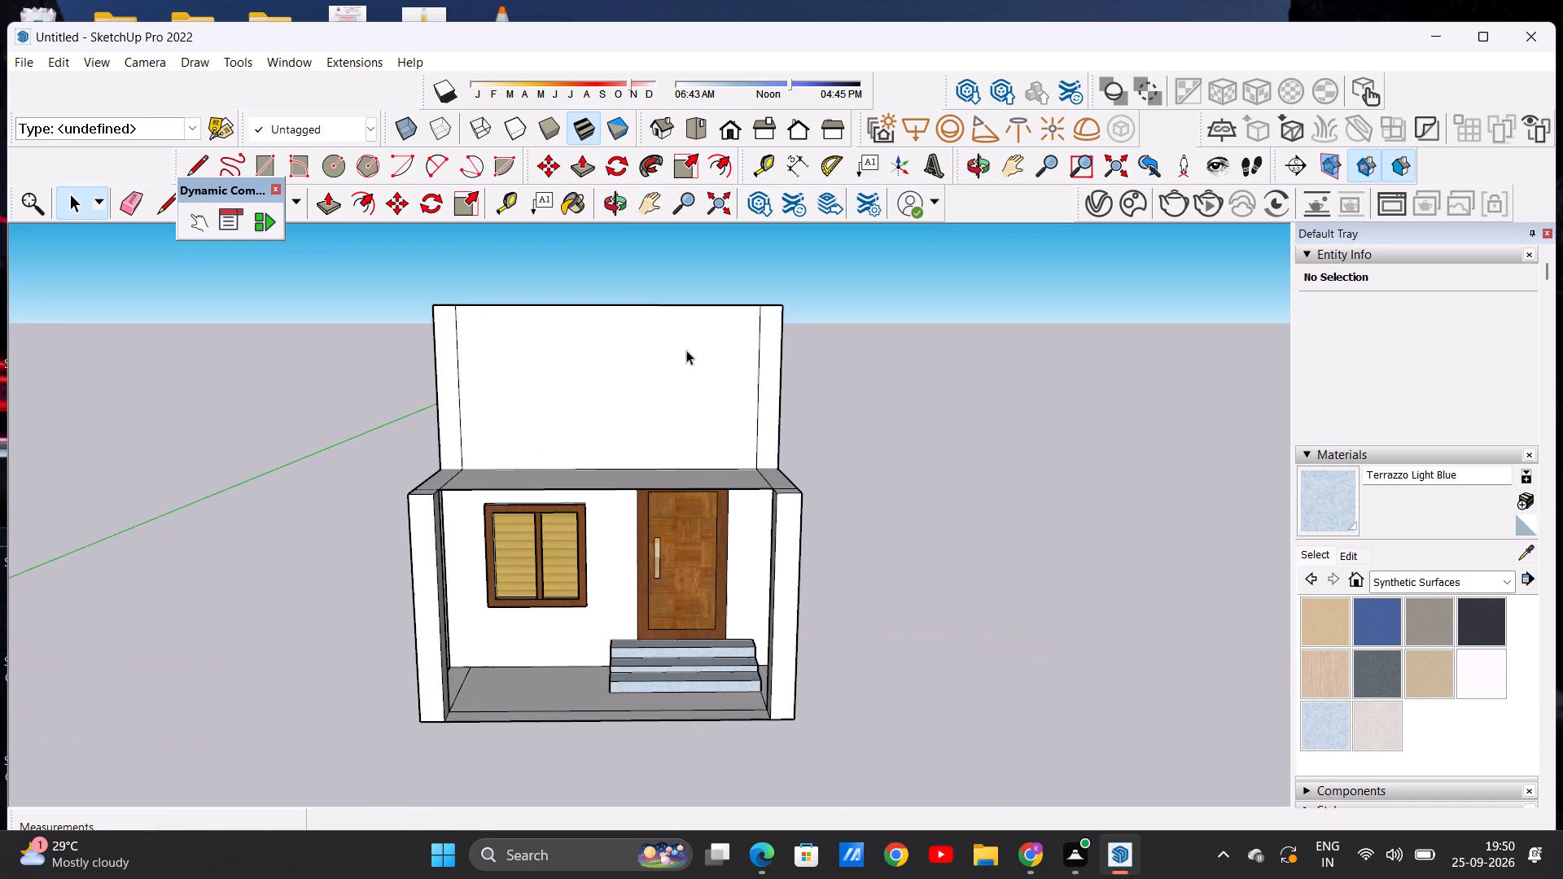
{"action": "scroll", "coordinate": [655, 435], "scroll_direction": "down", "scroll_amount": 3}
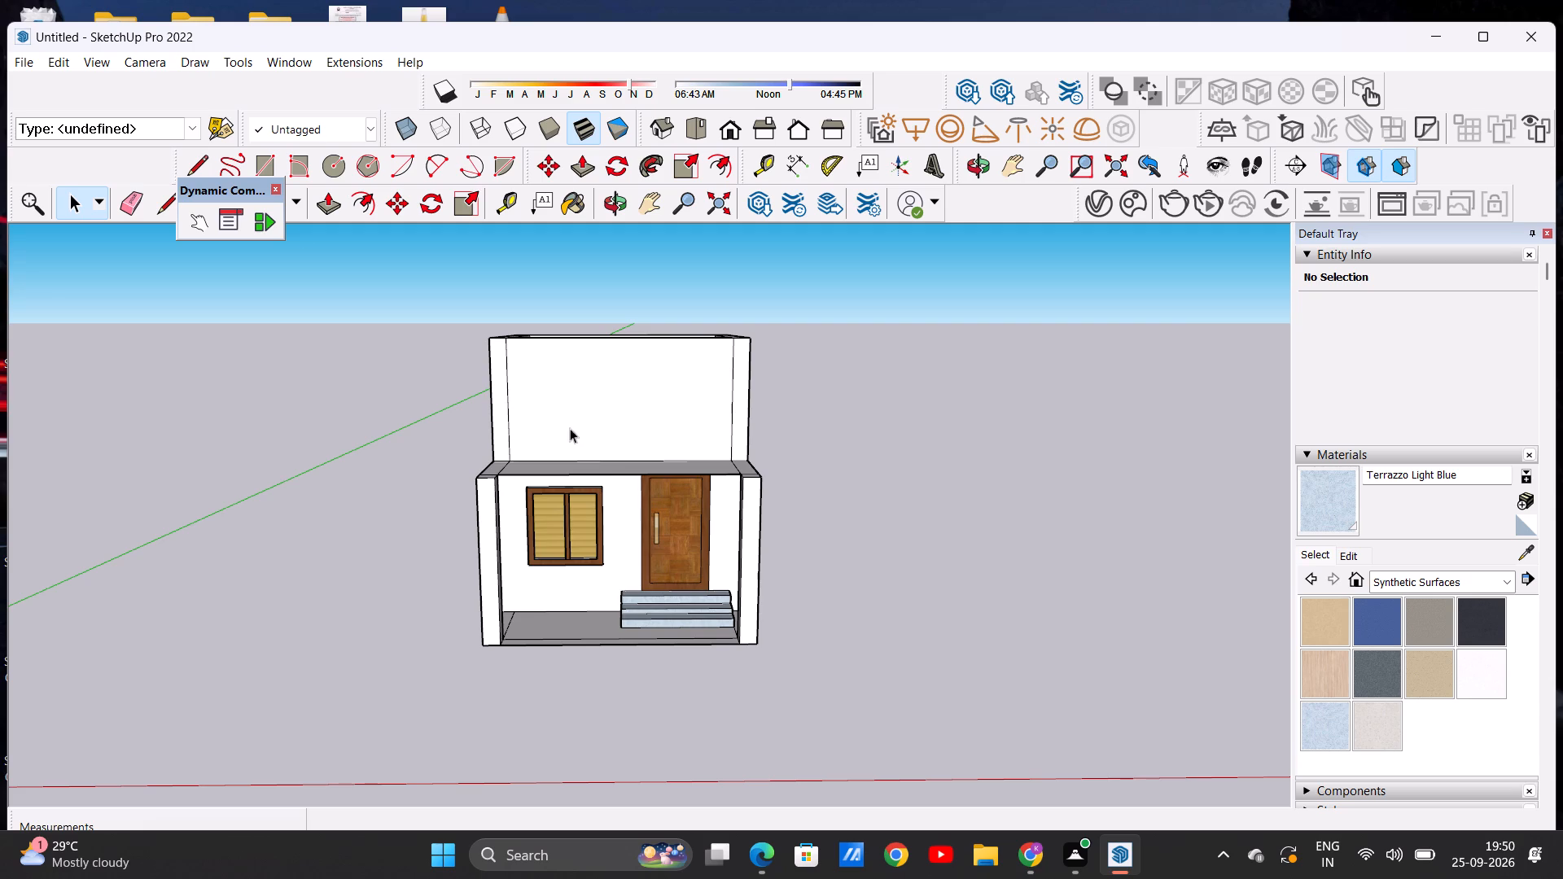
{"action": "left_click", "coordinate": [264, 159]}
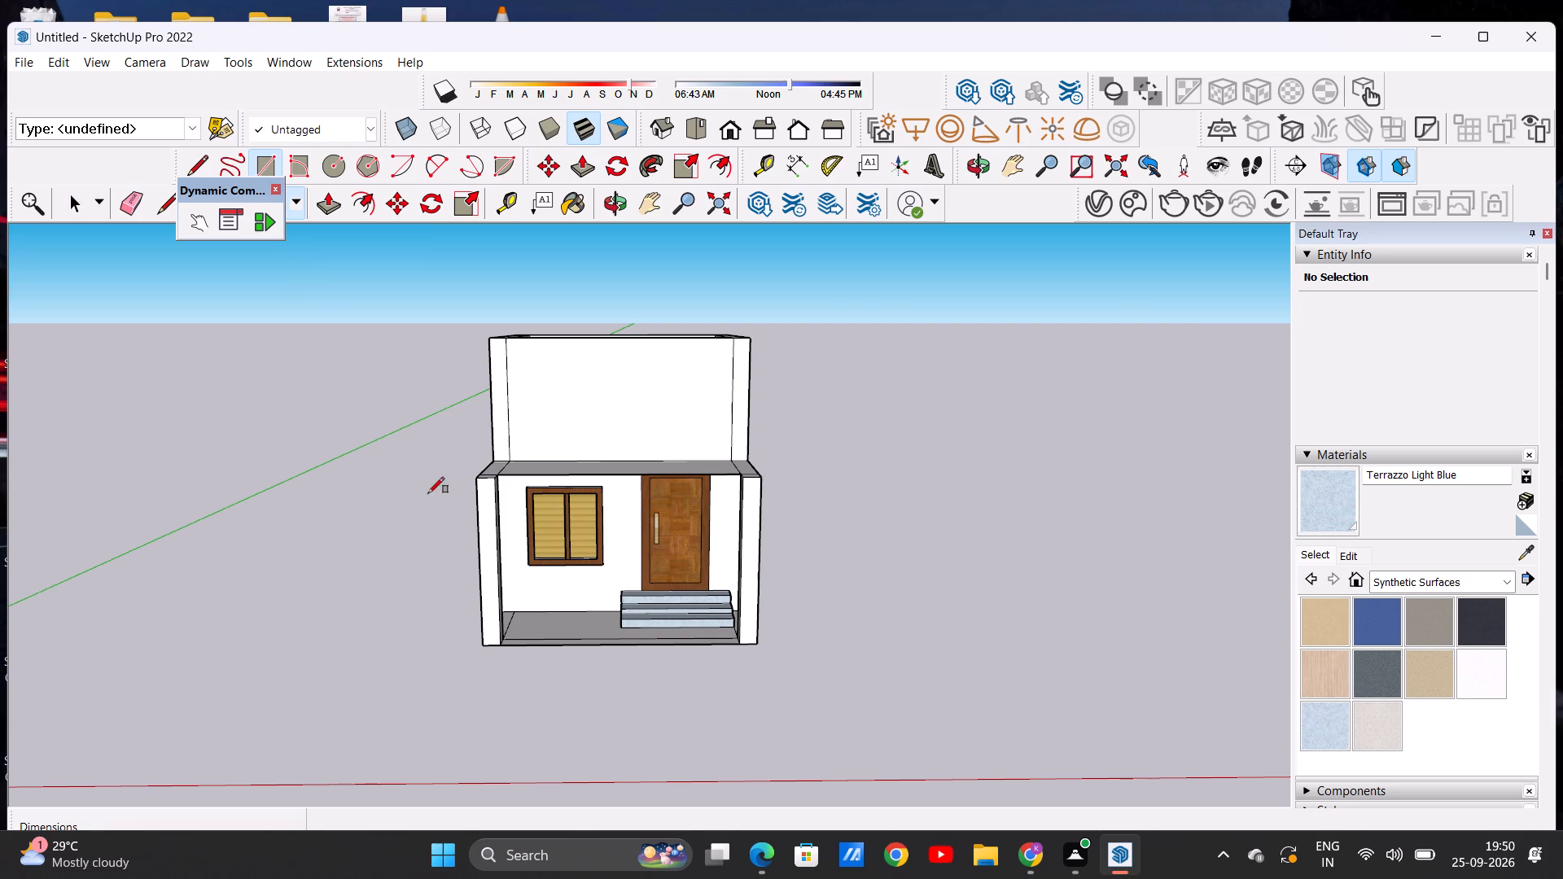
{"action": "scroll", "coordinate": [533, 415], "scroll_direction": "up", "scroll_amount": 6}
{"action": "scroll", "coordinate": [534, 419], "scroll_direction": "down", "scroll_amount": 5}
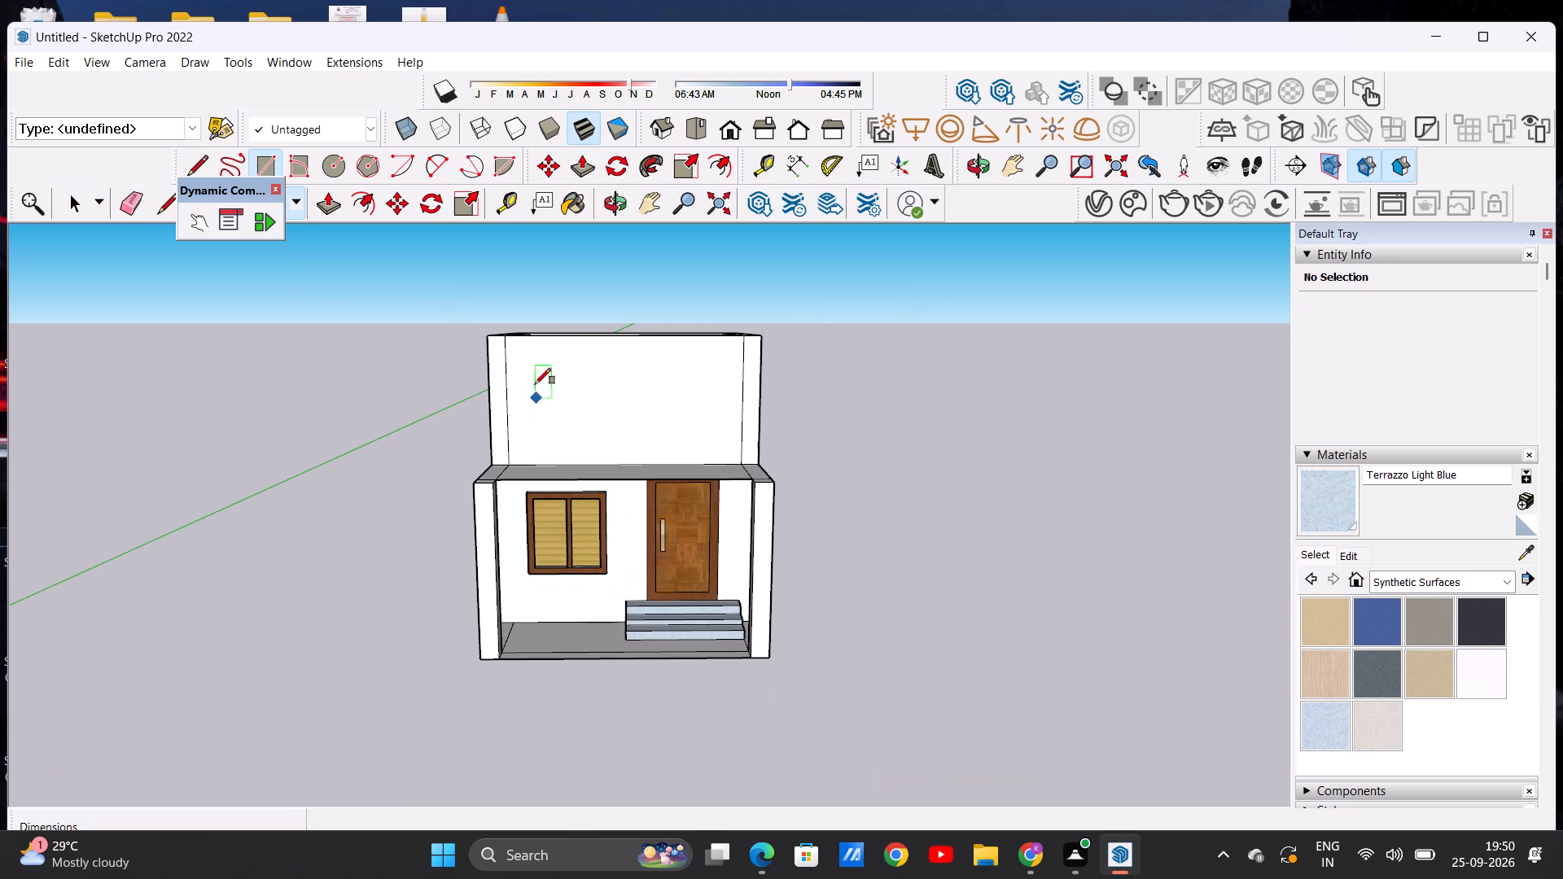
{"action": "scroll", "coordinate": [545, 353], "scroll_direction": "up", "scroll_amount": 6}
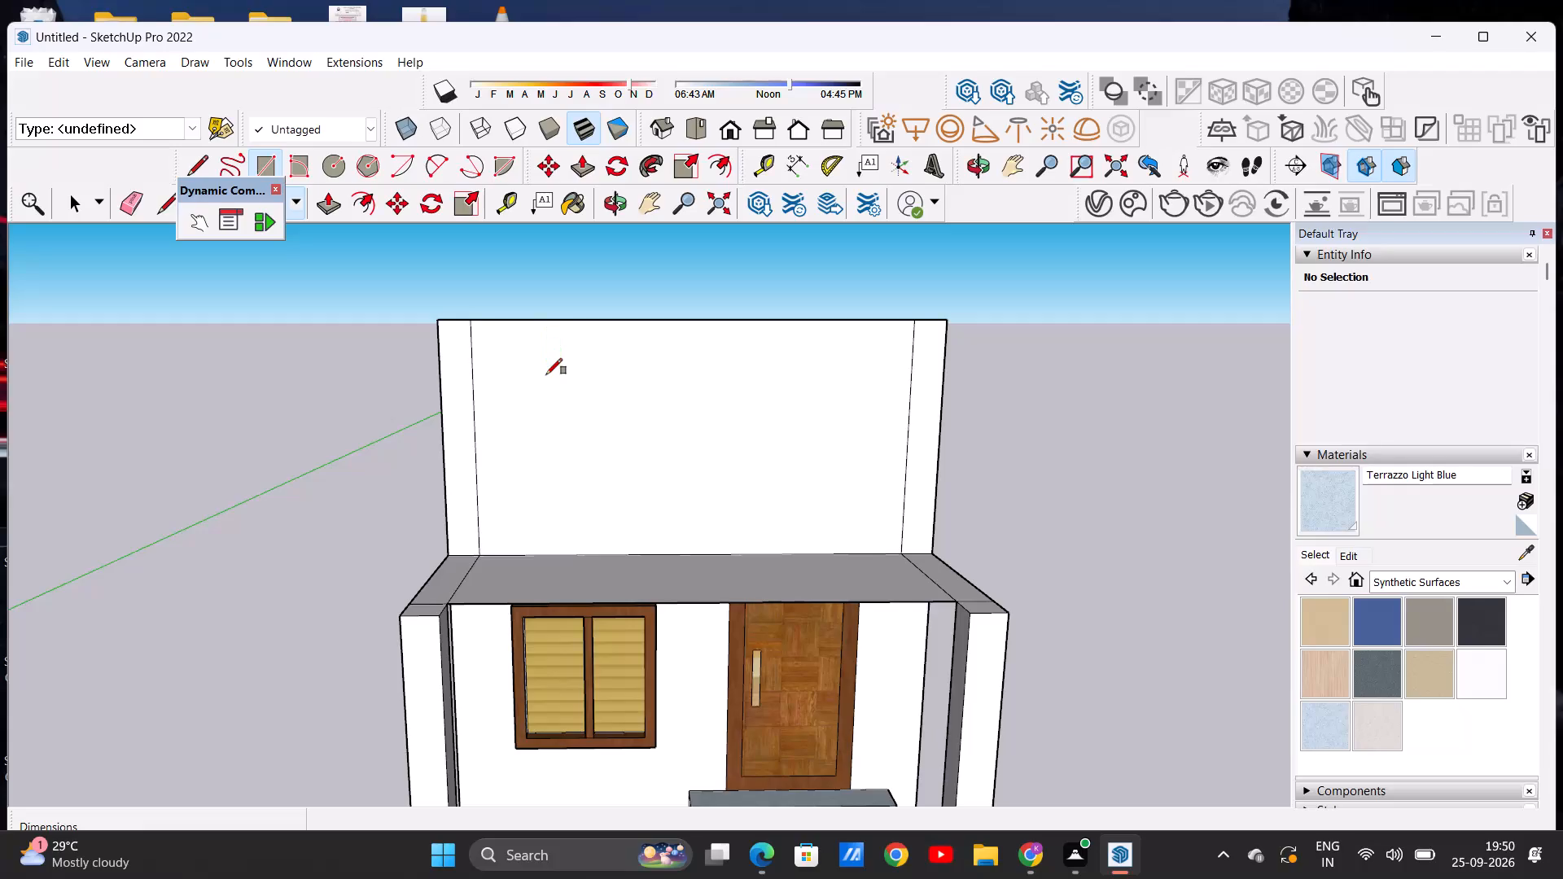
{"action": "scroll", "coordinate": [549, 378], "scroll_direction": "down", "scroll_amount": 5}
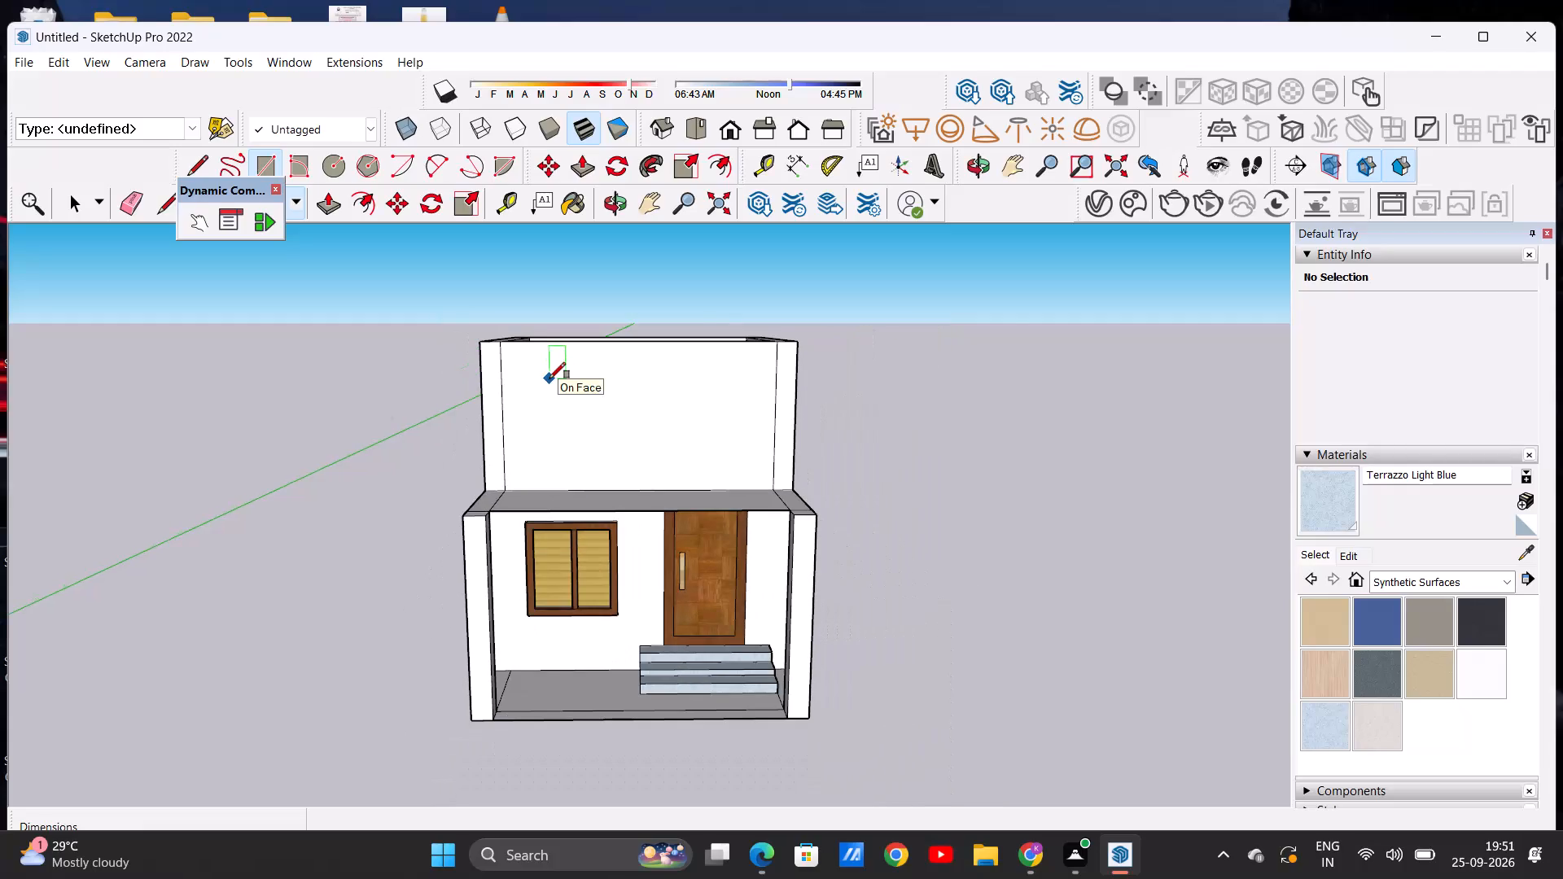
{"action": "scroll", "coordinate": [549, 378], "scroll_direction": "up", "scroll_amount": 3}
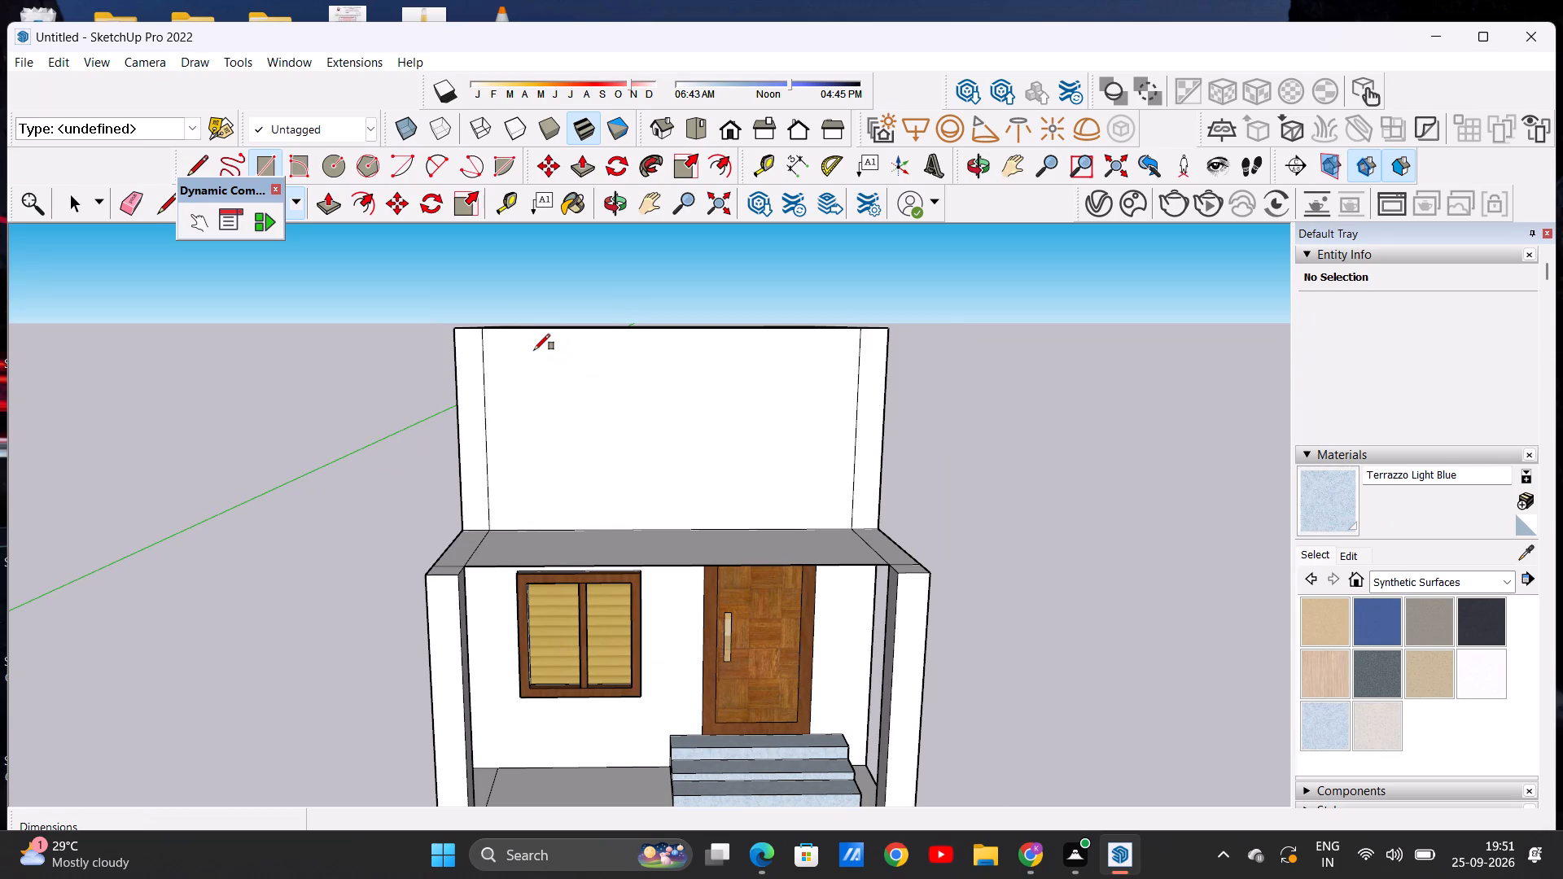
{"action": "left_click", "coordinate": [534, 350]}
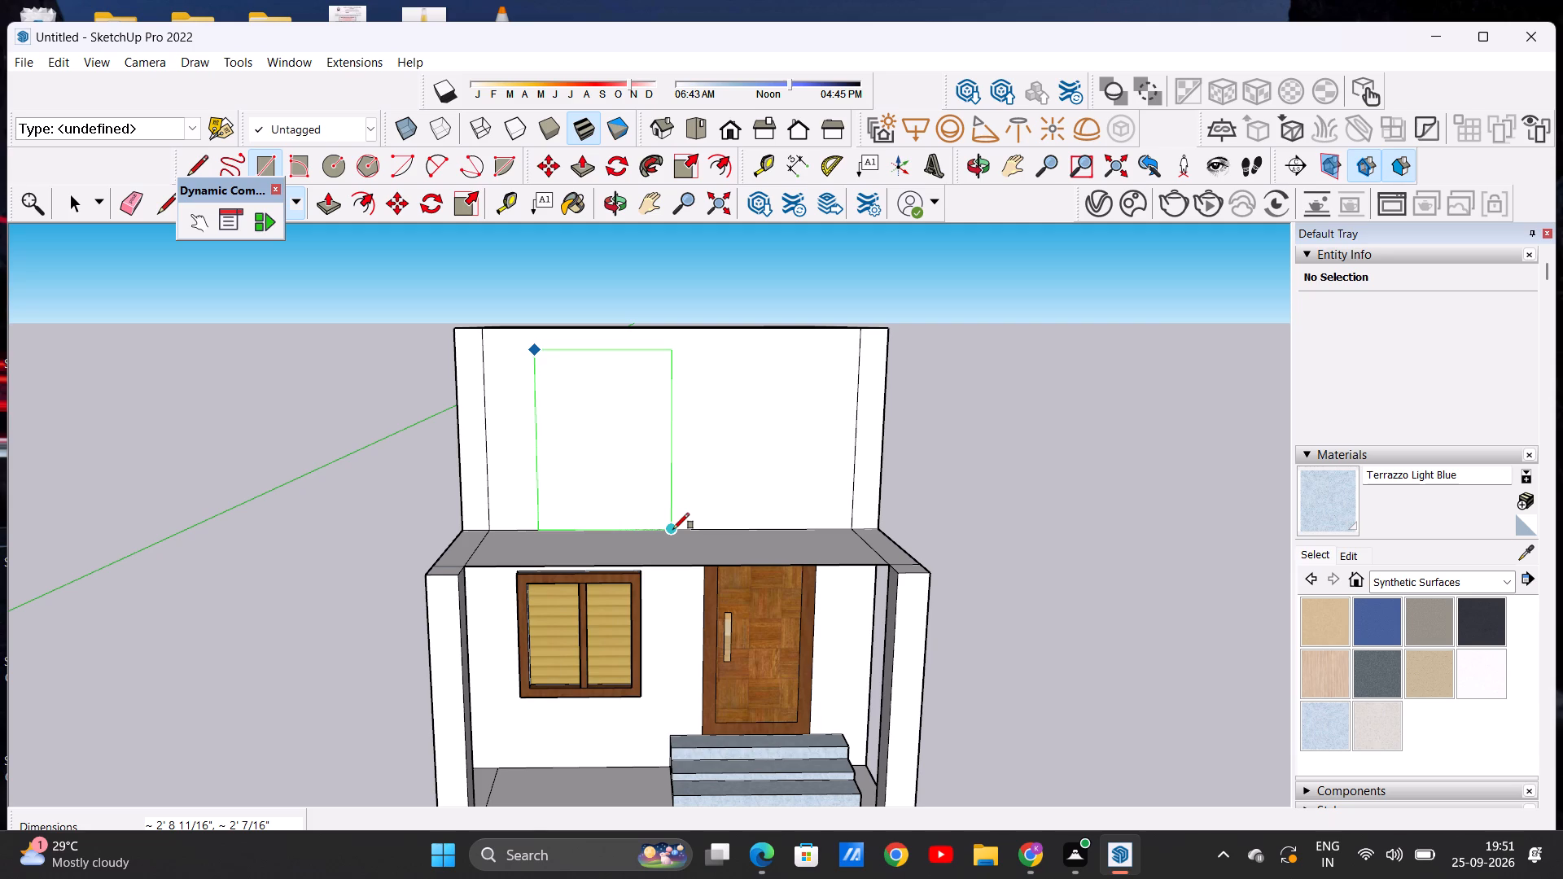
{"action": "left_click", "coordinate": [673, 529]}
{"action": "key", "text": "space"}
Examine the upper front wall with its door outline and the porch from several angles and distances.
{"action": "middle_click_drag", "start_coordinate": [588, 554], "coordinate": [585, 594]}
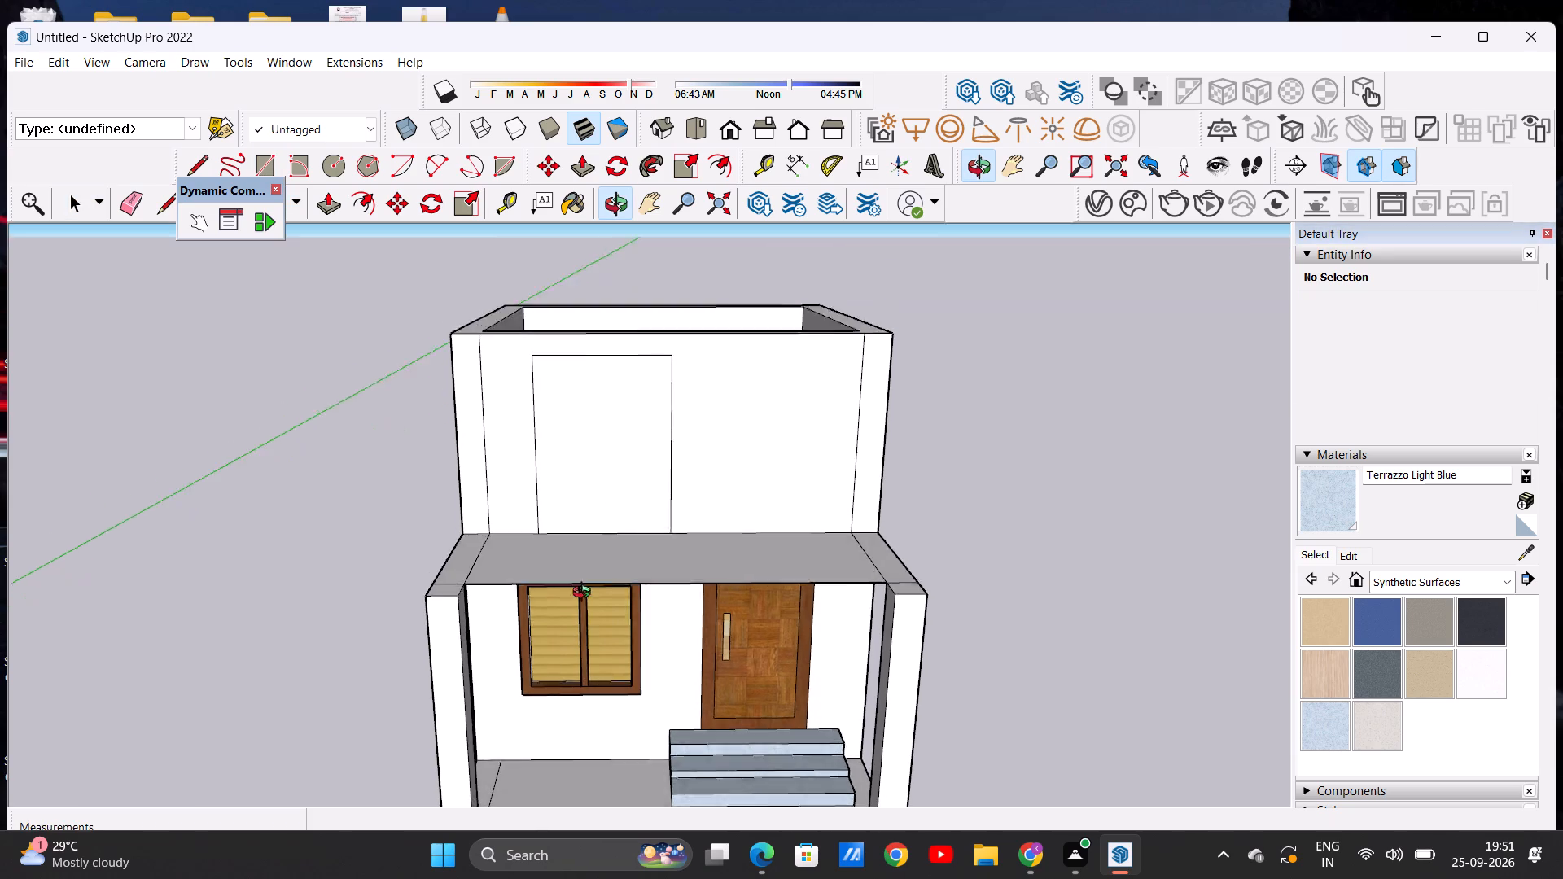
{"action": "middle_click_drag", "start_coordinate": [585, 594], "coordinate": [497, 361]}
{"action": "middle_click_drag", "start_coordinate": [528, 346], "coordinate": [567, 590]}
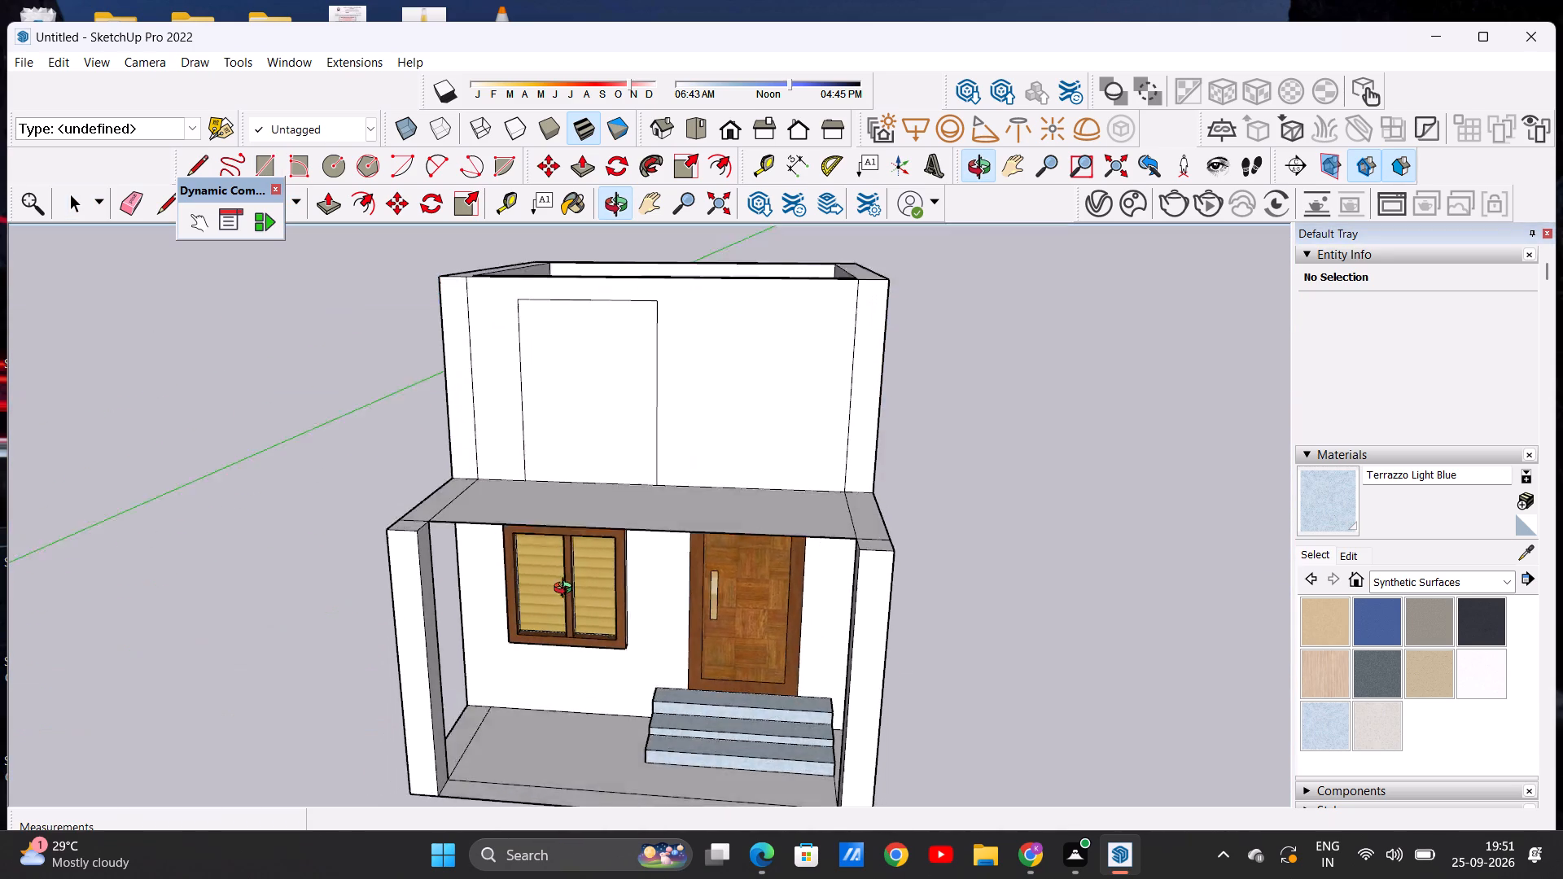
{"action": "middle_click_drag", "start_coordinate": [567, 590], "coordinate": [661, 646]}
{"action": "middle_click_drag", "start_coordinate": [661, 646], "coordinate": [584, 669]}
{"action": "scroll", "coordinate": [546, 413], "scroll_direction": "up", "scroll_amount": 5}
{"action": "scroll", "coordinate": [534, 434], "scroll_direction": "down", "scroll_amount": 7}
{"action": "middle_click_drag", "start_coordinate": [531, 525], "coordinate": [553, 411]}
{"action": "scroll", "coordinate": [553, 411], "scroll_direction": "down", "scroll_amount": 2}
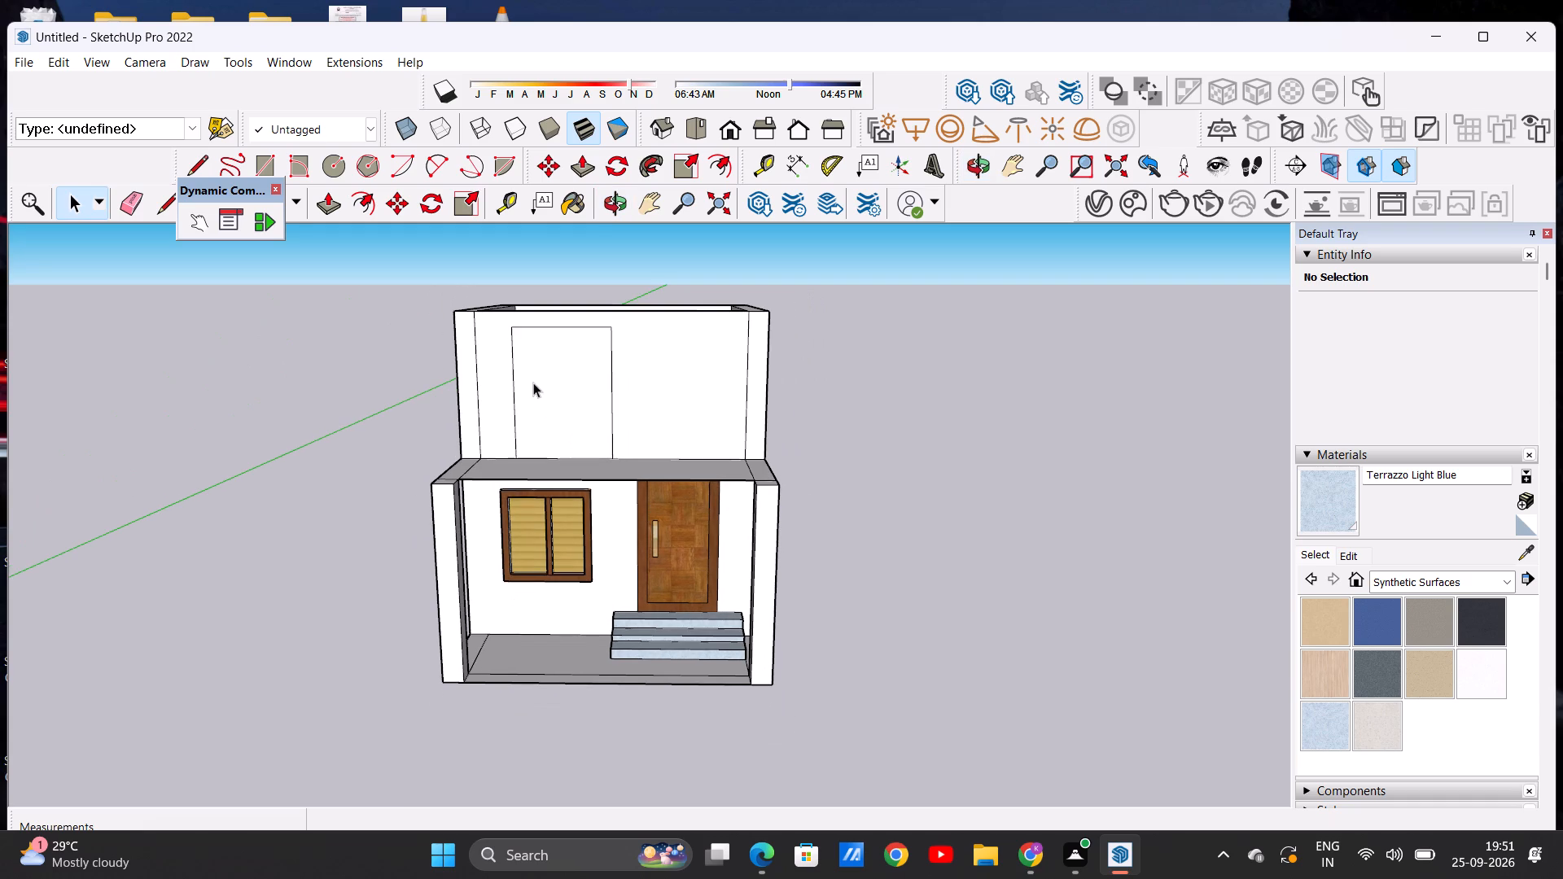
{"action": "scroll", "coordinate": [535, 380], "scroll_direction": "down", "scroll_amount": 3}
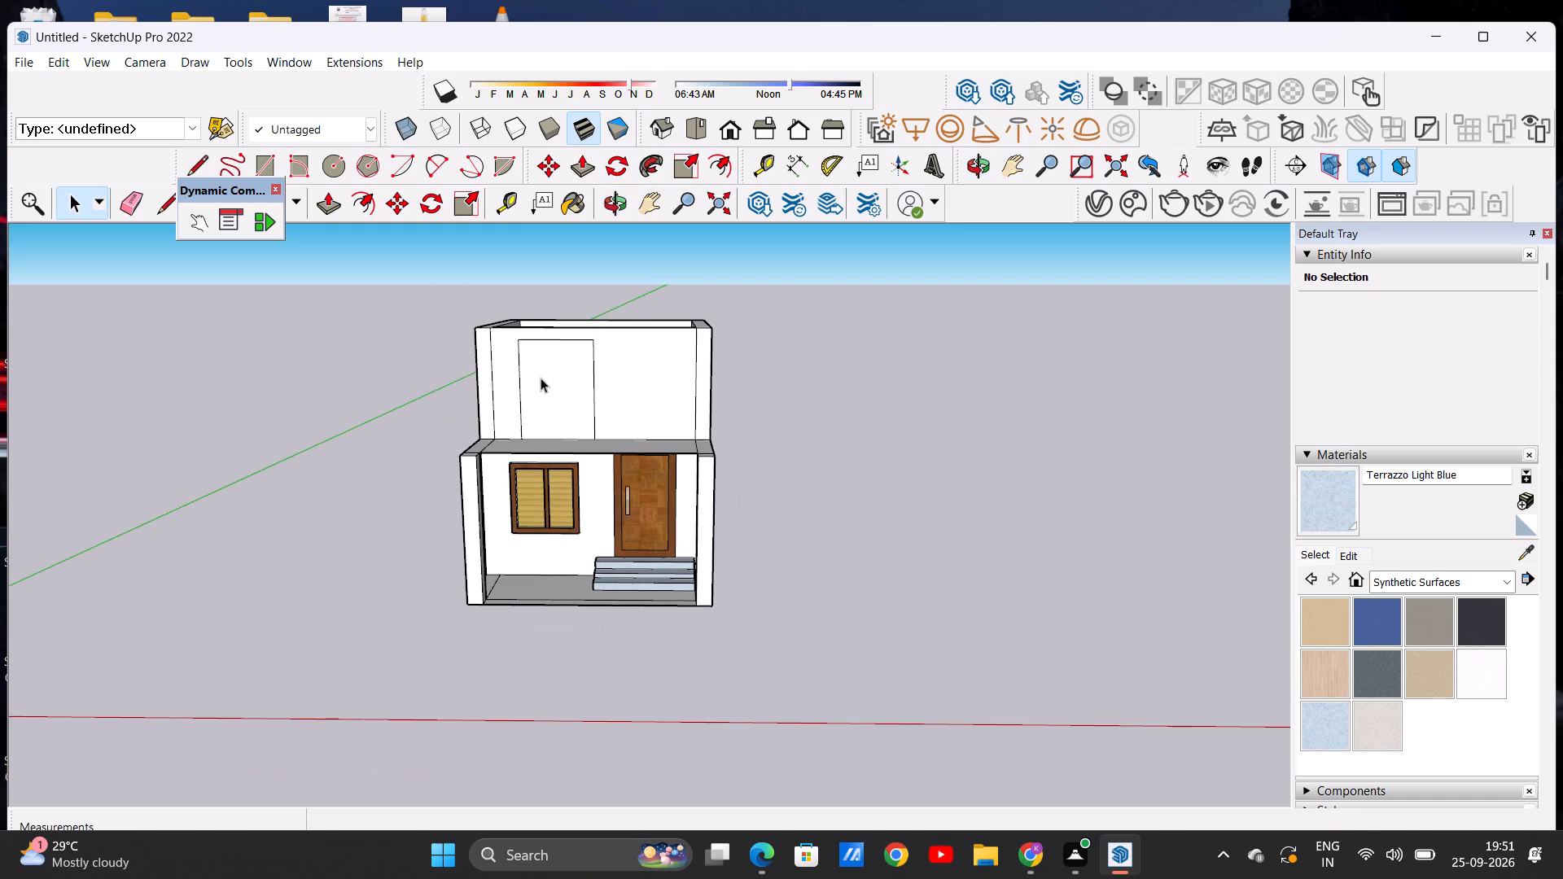
{"action": "middle_click_drag", "start_coordinate": [546, 496], "coordinate": [565, 585]}
{"action": "scroll", "coordinate": [663, 399], "scroll_direction": "up", "scroll_amount": 1}
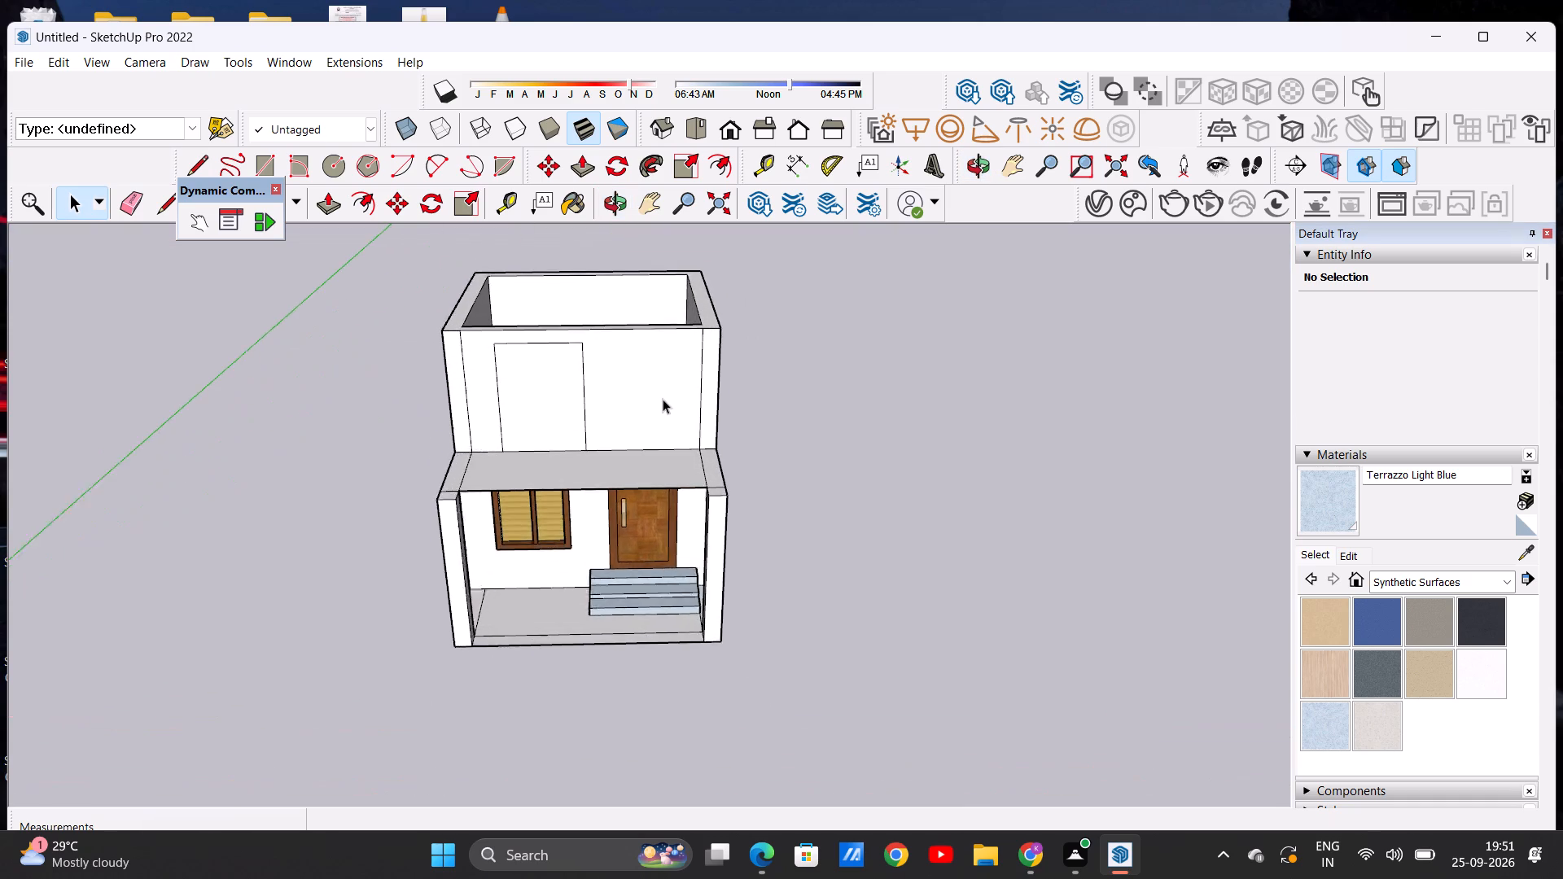
{"action": "scroll", "coordinate": [663, 399], "scroll_direction": "up", "scroll_amount": 2}
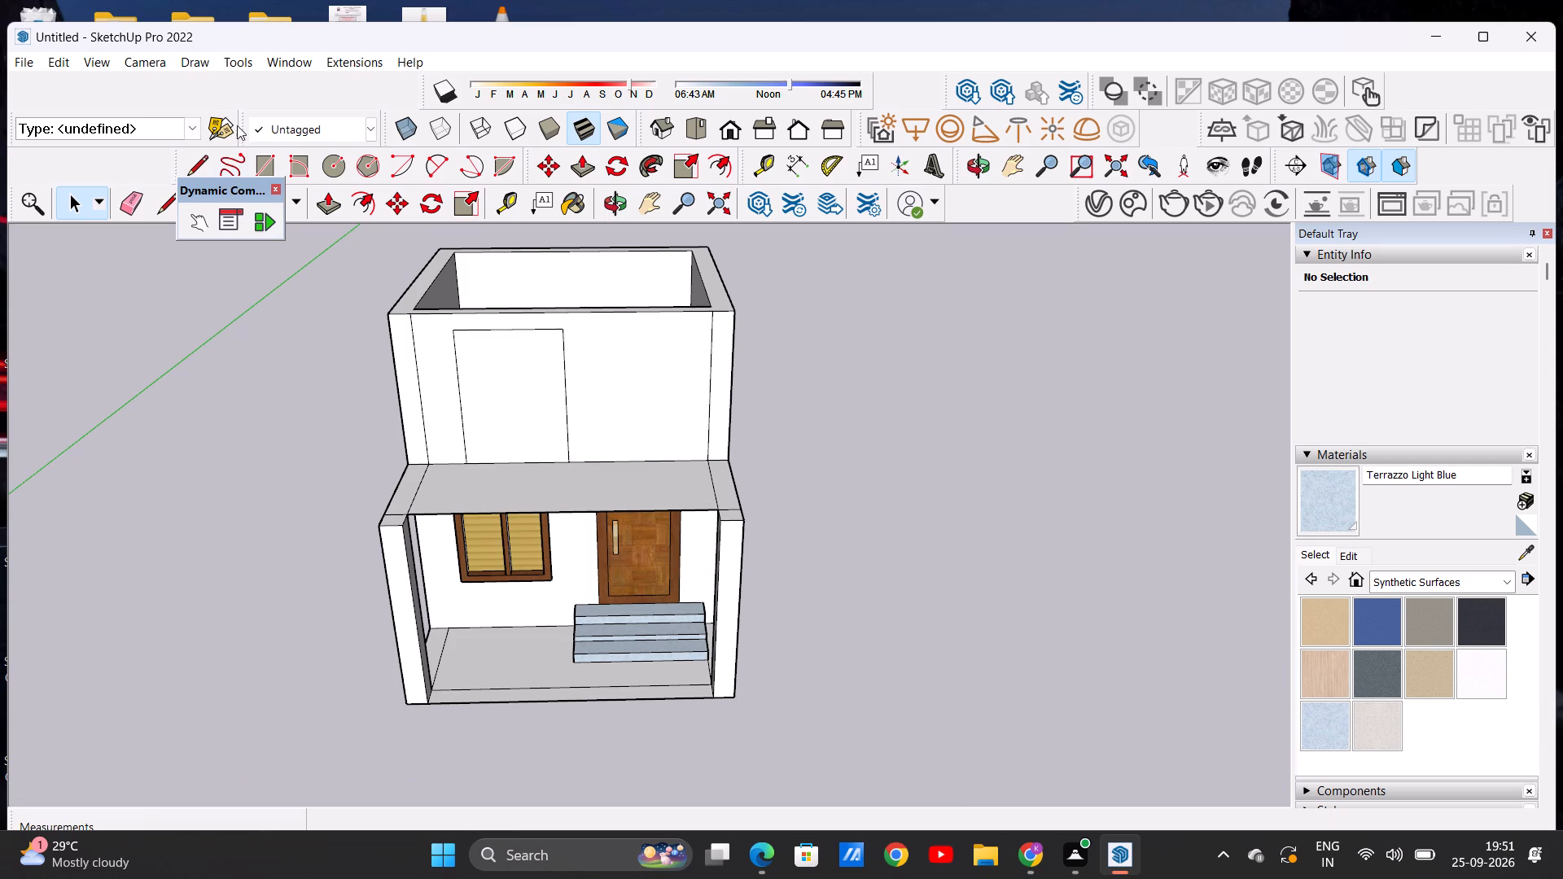
Push/Pull the underside of the porch roof down about 3 3/16" to thicken the slab.
{"action": "left_click", "coordinate": [325, 208]}
{"action": "middle_click_drag", "start_coordinate": [569, 576], "coordinate": [566, 565]}
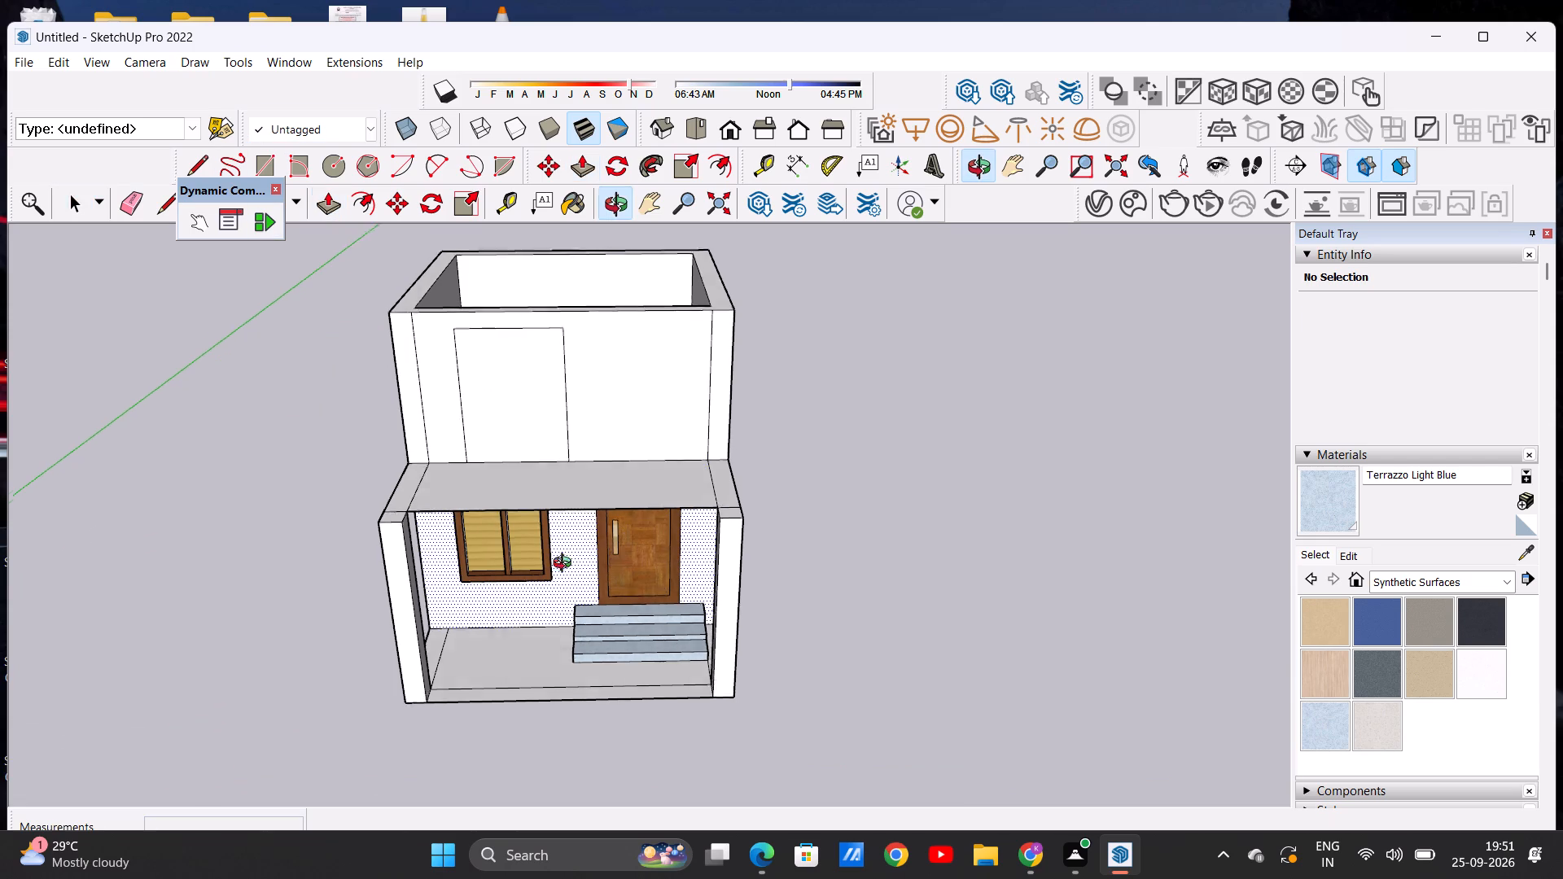
{"action": "middle_click_drag", "start_coordinate": [566, 565], "coordinate": [552, 339]}
{"action": "scroll", "coordinate": [560, 460], "scroll_direction": "up", "scroll_amount": 5}
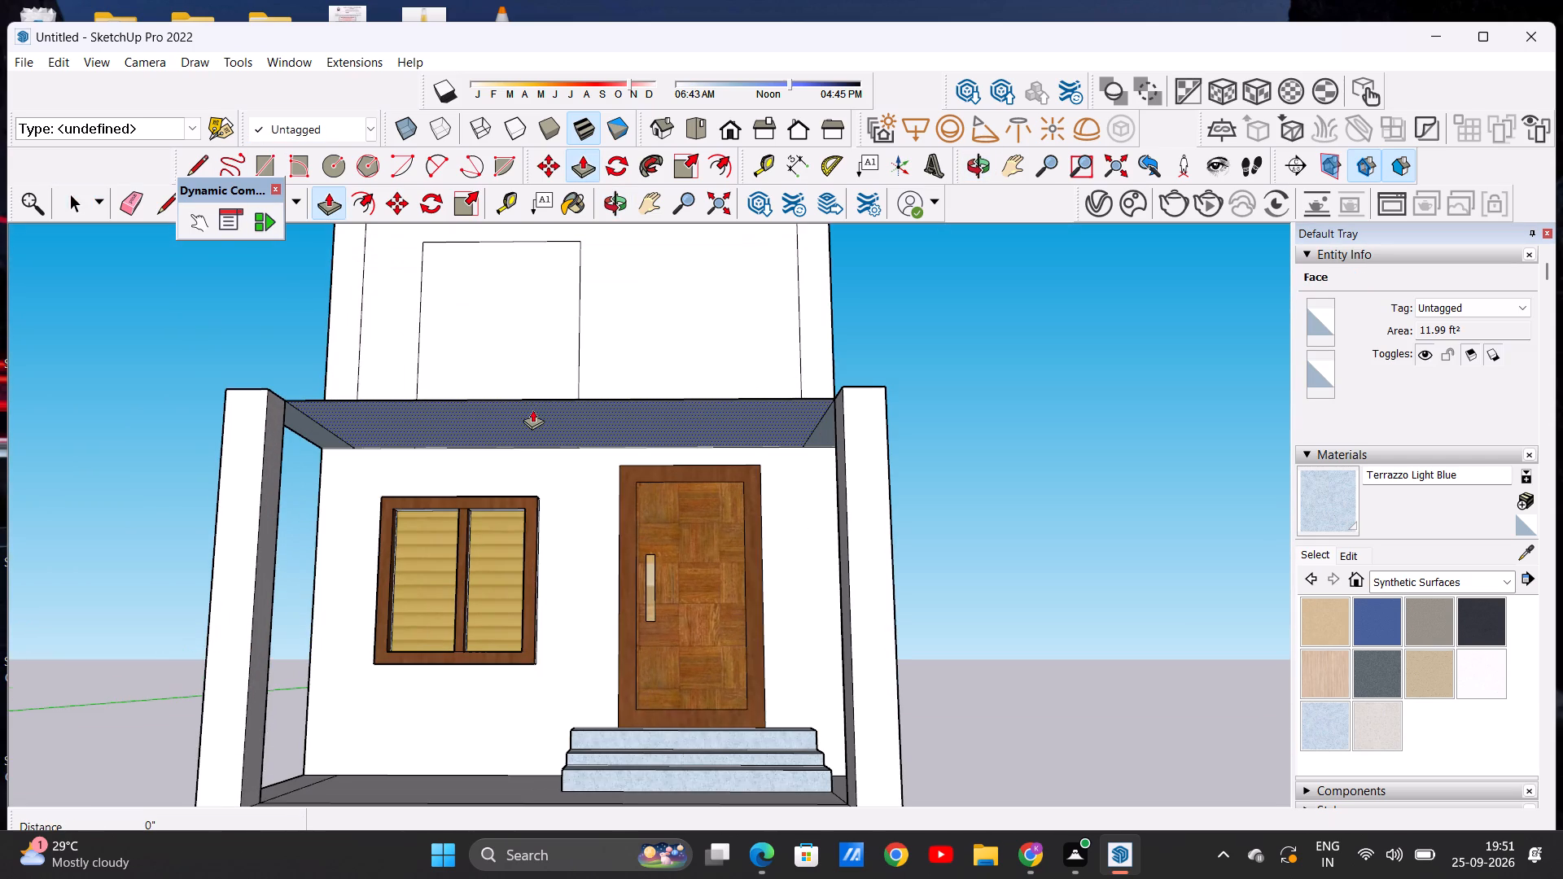
{"action": "left_click", "coordinate": [532, 409]}
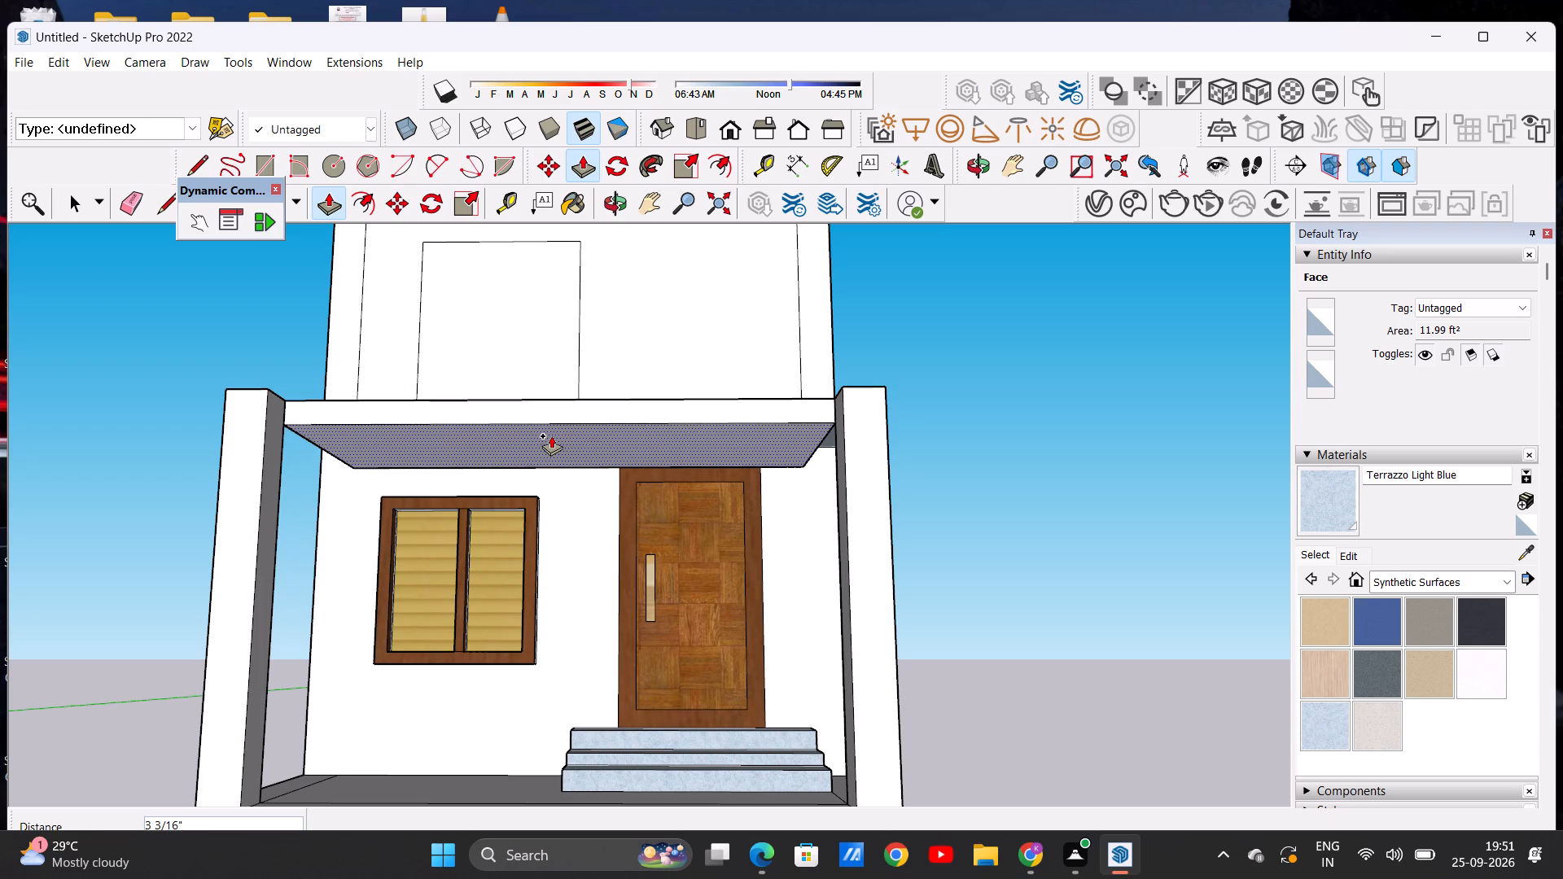
{"action": "left_click", "coordinate": [551, 436]}
{"action": "key", "text": "space"}
Examine the thickened porch roof and the upper storey from above and from the front.
{"action": "middle_click_drag", "start_coordinate": [551, 394], "coordinate": [626, 558]}
{"action": "scroll", "coordinate": [570, 397], "scroll_direction": "down", "scroll_amount": 8}
{"action": "scroll", "coordinate": [564, 369], "scroll_direction": "up", "scroll_amount": 1}
{"action": "scroll", "coordinate": [564, 374], "scroll_direction": "down", "scroll_amount": 1}
{"action": "middle_click_drag", "start_coordinate": [555, 431], "coordinate": [493, 548]}
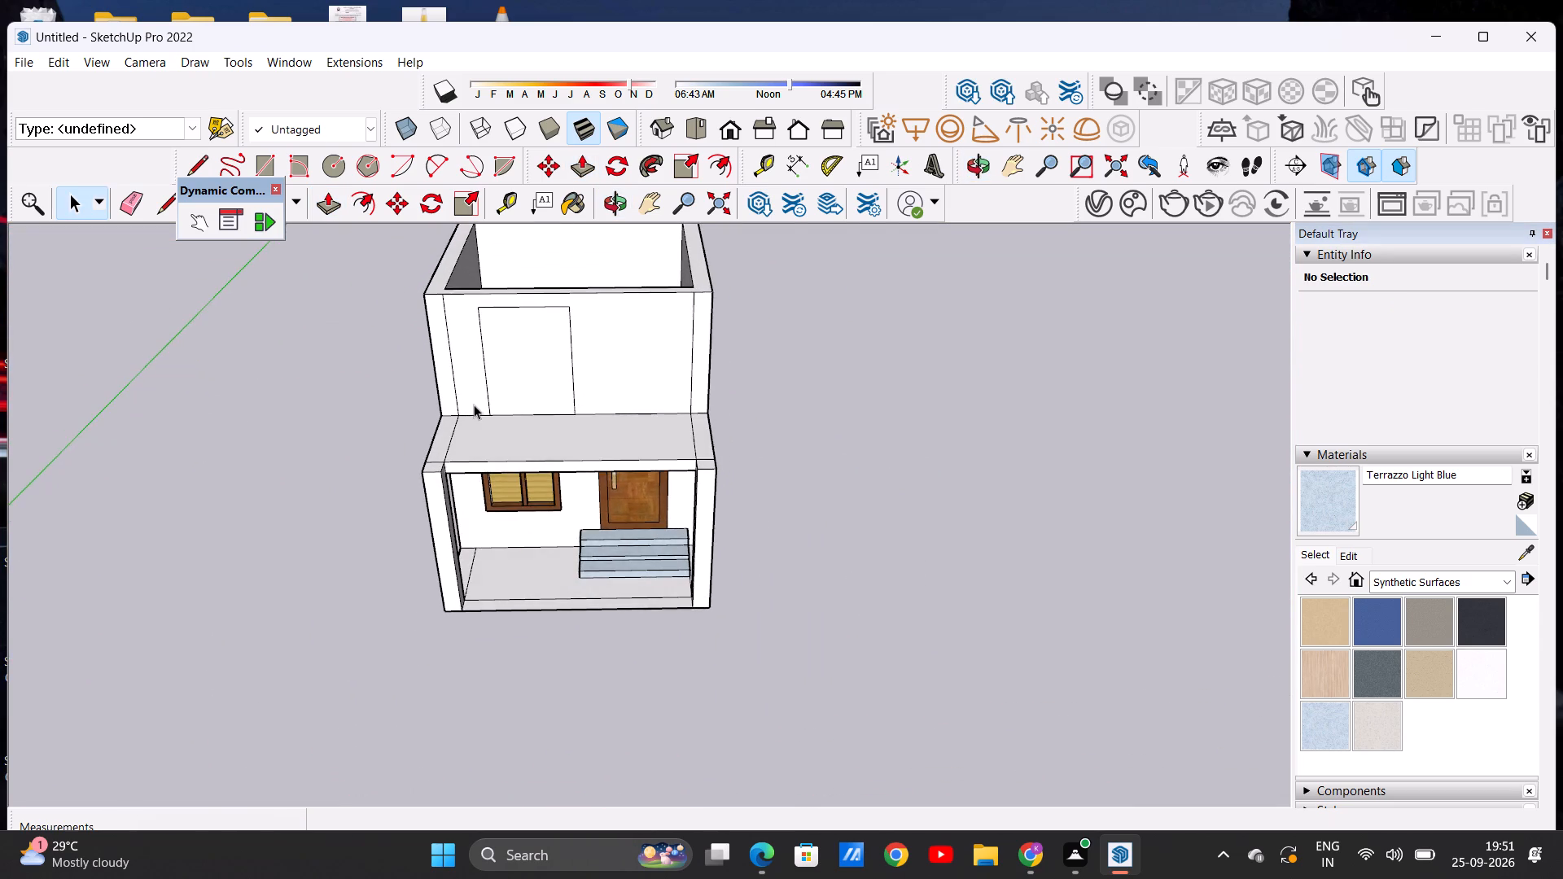
{"action": "scroll", "coordinate": [475, 404], "scroll_direction": "up", "scroll_amount": 5}
{"action": "scroll", "coordinate": [475, 406], "scroll_direction": "down", "scroll_amount": 4}
{"action": "scroll", "coordinate": [523, 395], "scroll_direction": "up", "scroll_amount": 1}
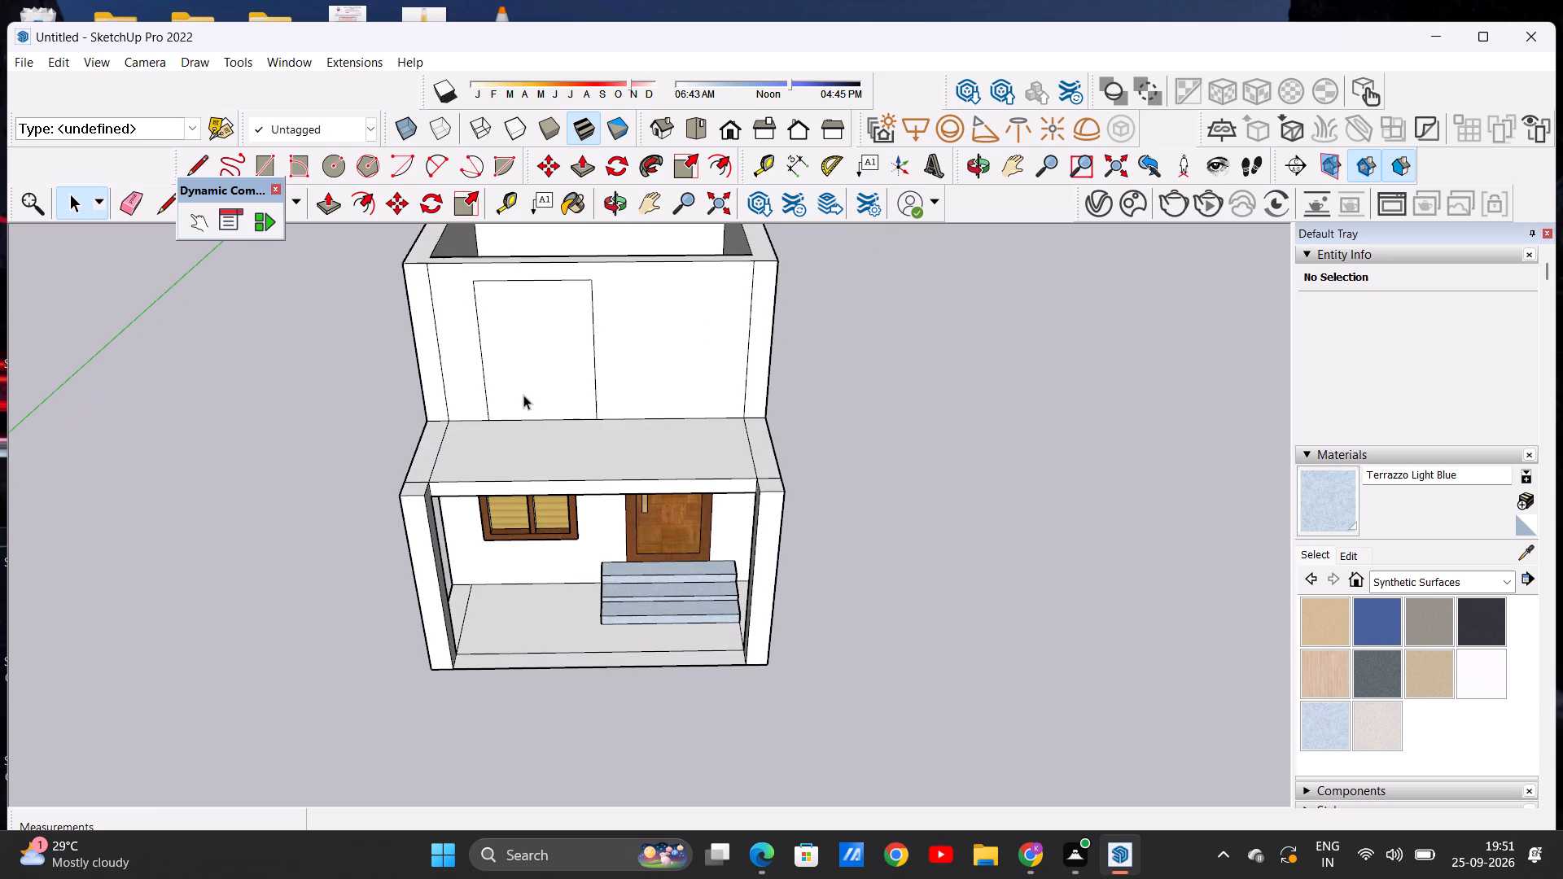
{"action": "scroll", "coordinate": [526, 361], "scroll_direction": "up", "scroll_amount": 2}
{"action": "middle_click_drag", "start_coordinate": [519, 422], "coordinate": [528, 365]}
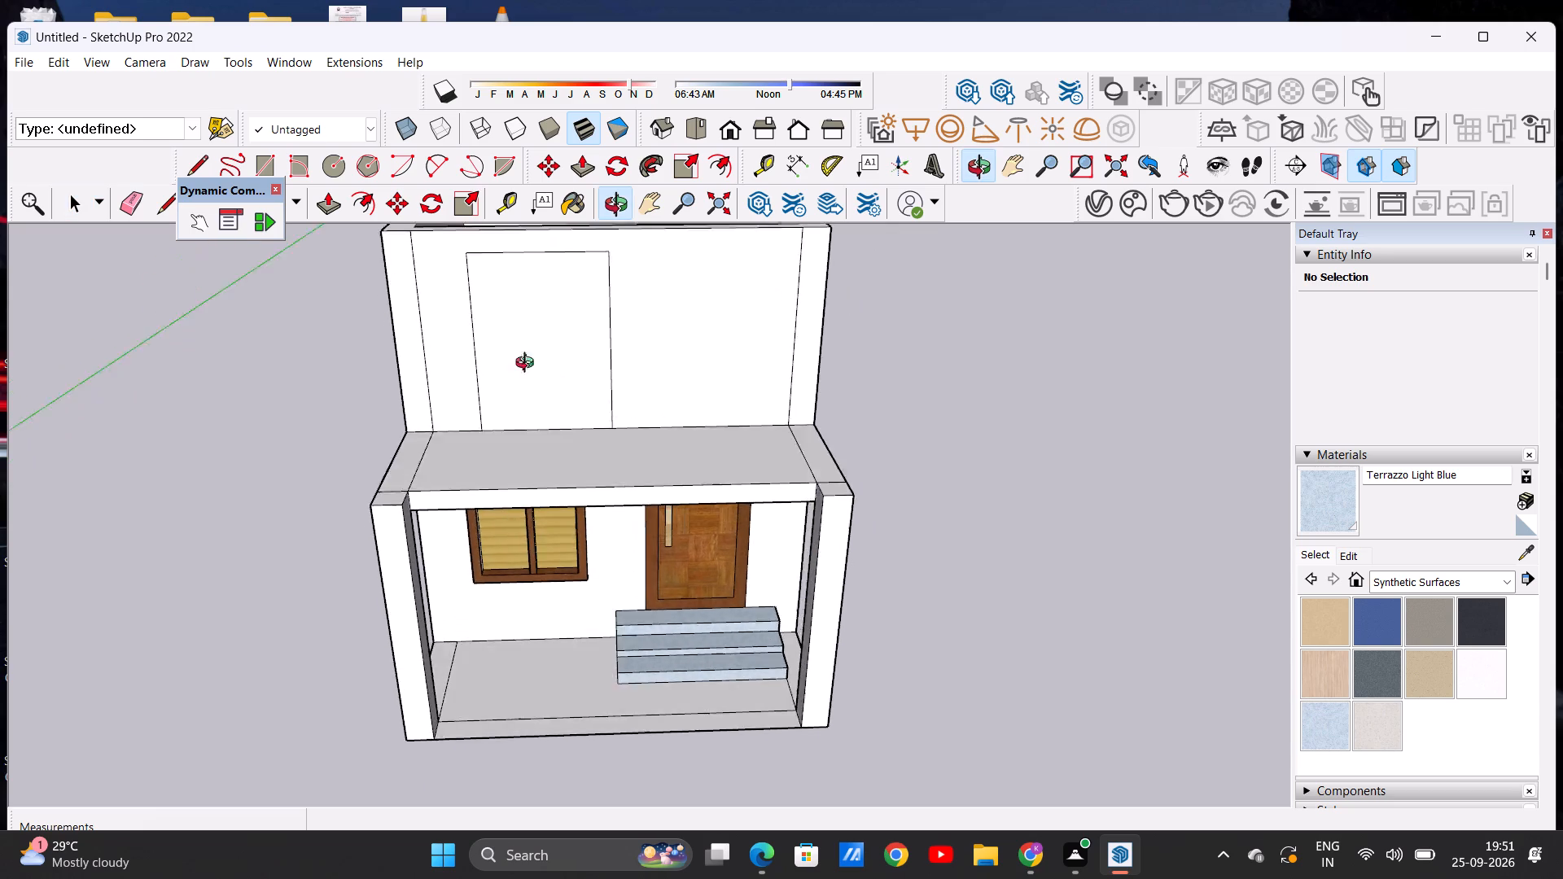
{"action": "middle_click_drag", "start_coordinate": [528, 365], "coordinate": [521, 332]}
{"action": "scroll", "coordinate": [529, 409], "scroll_direction": "down", "scroll_amount": 5}
{"action": "middle_click_drag", "start_coordinate": [534, 381], "coordinate": [573, 297]}
{"action": "scroll", "coordinate": [566, 311], "scroll_direction": "up", "scroll_amount": 3}
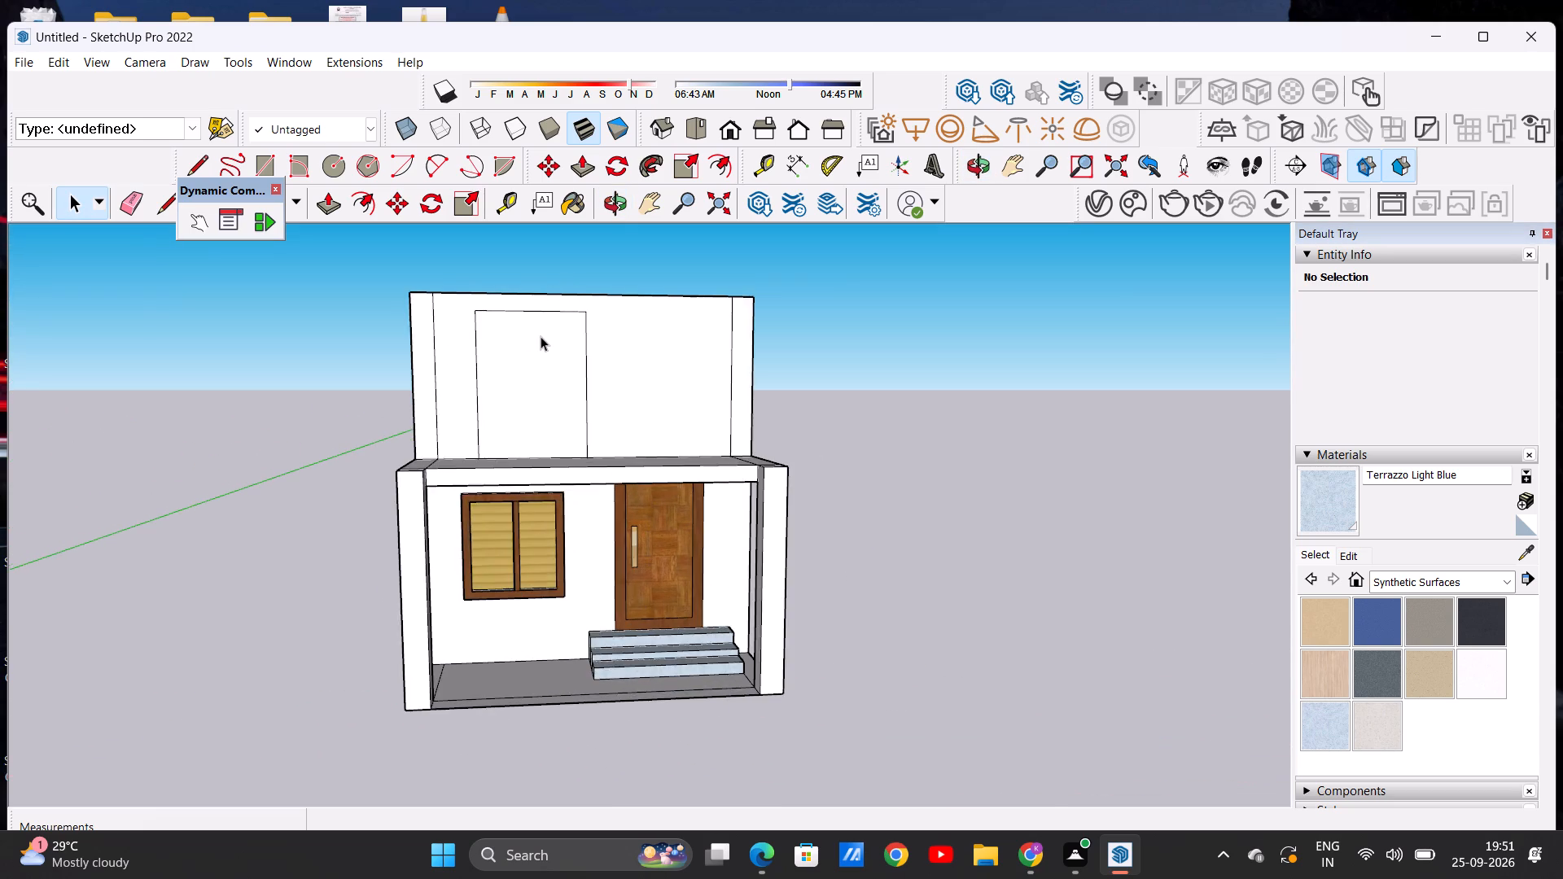
{"action": "scroll", "coordinate": [541, 336], "scroll_direction": "up", "scroll_amount": 2}
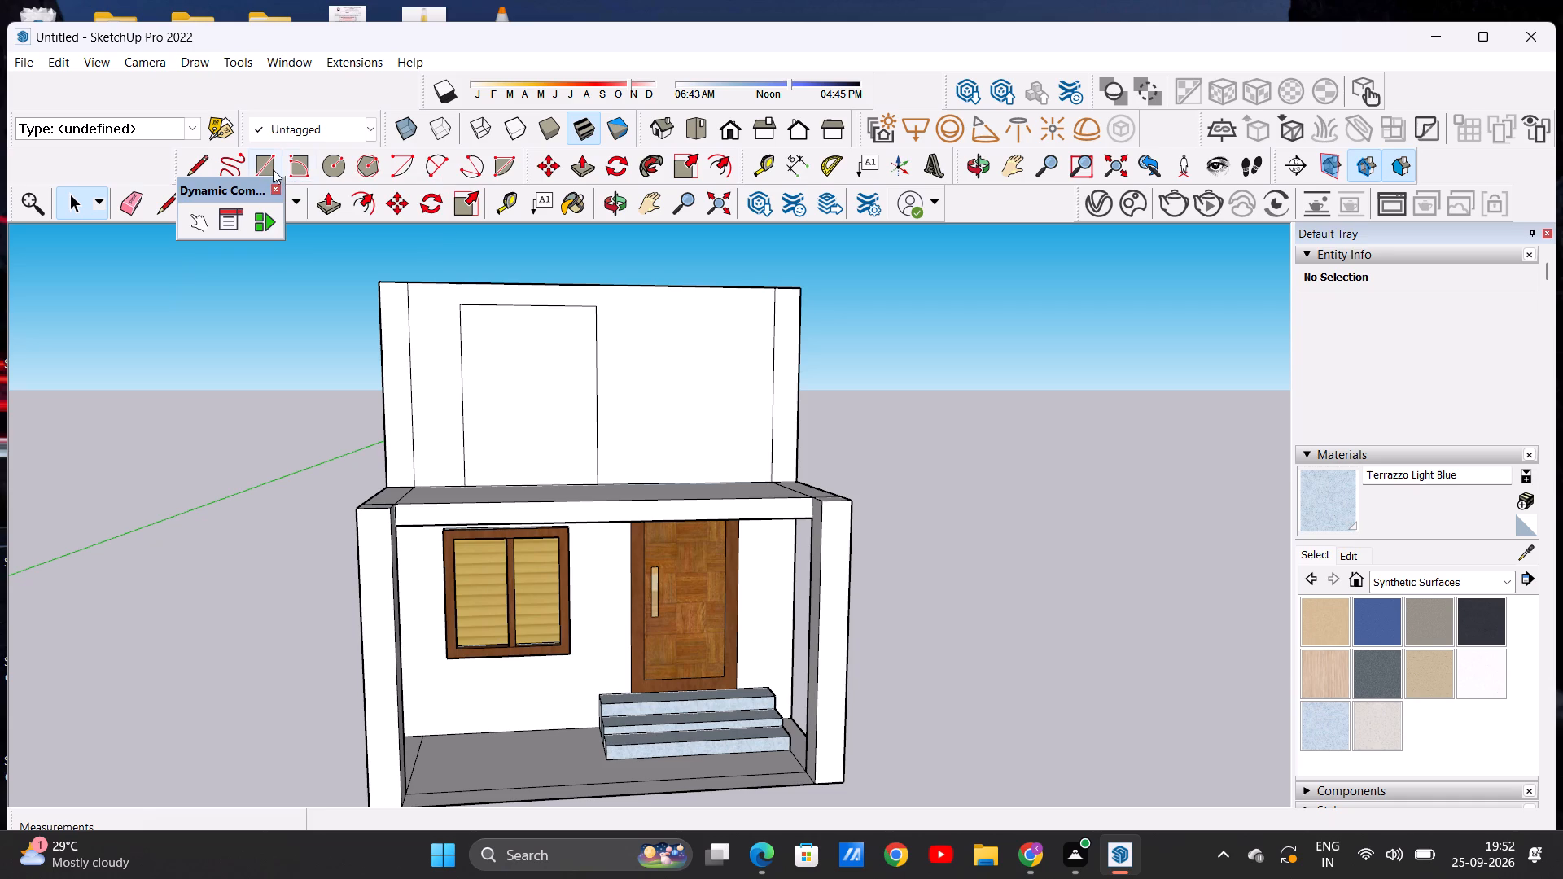
Draw a vertical line between the midpoints of the upper door rectangle's top and bottom edges, splitting it into two panels.
{"action": "left_click", "coordinate": [199, 160]}
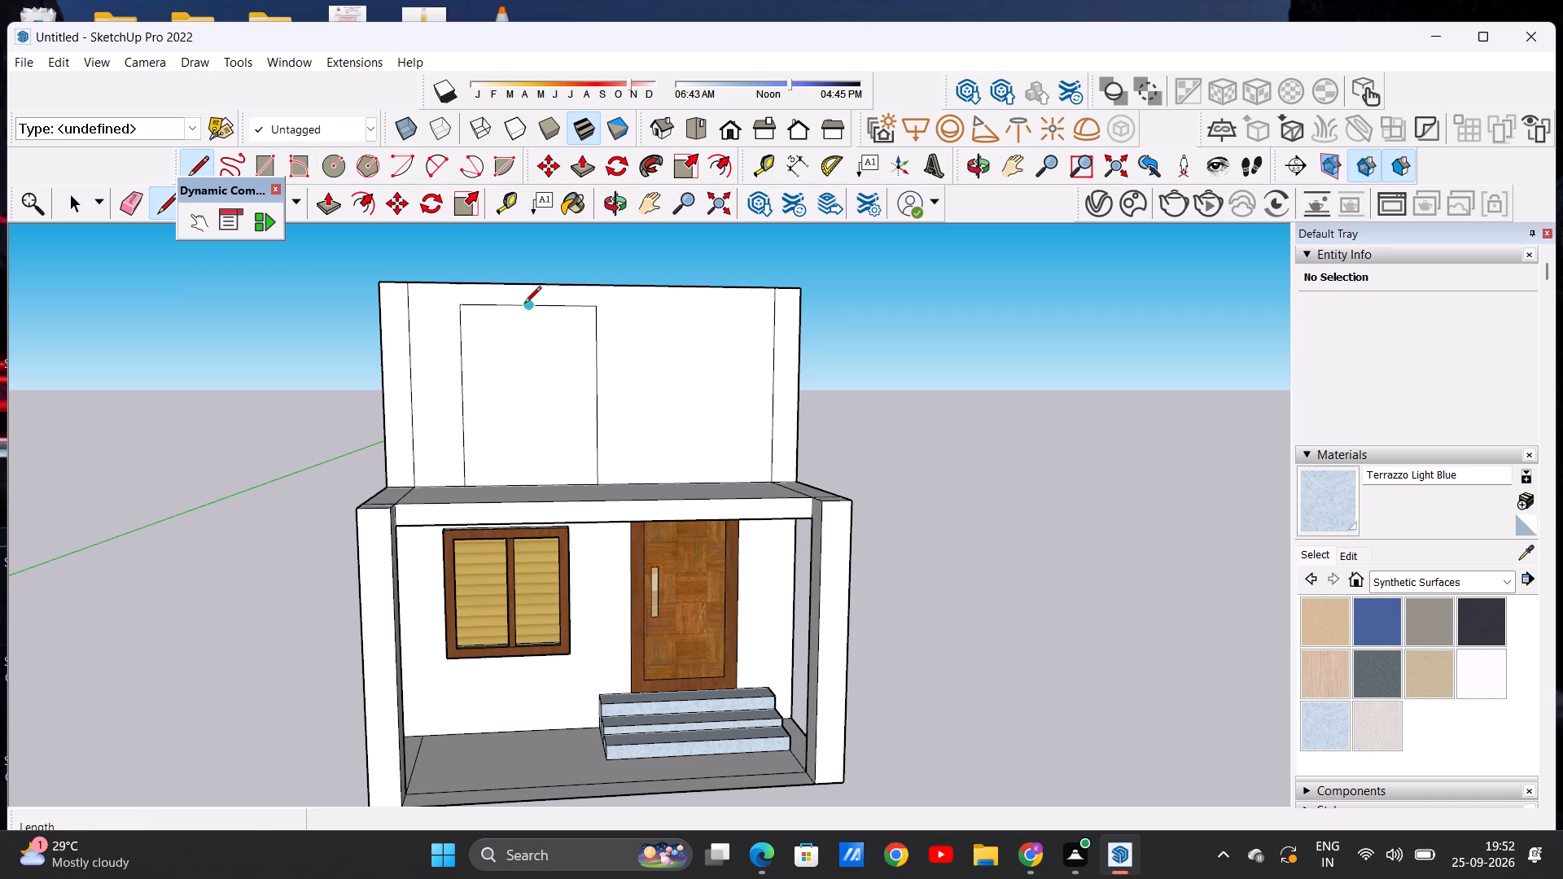
{"action": "left_click", "coordinate": [524, 304]}
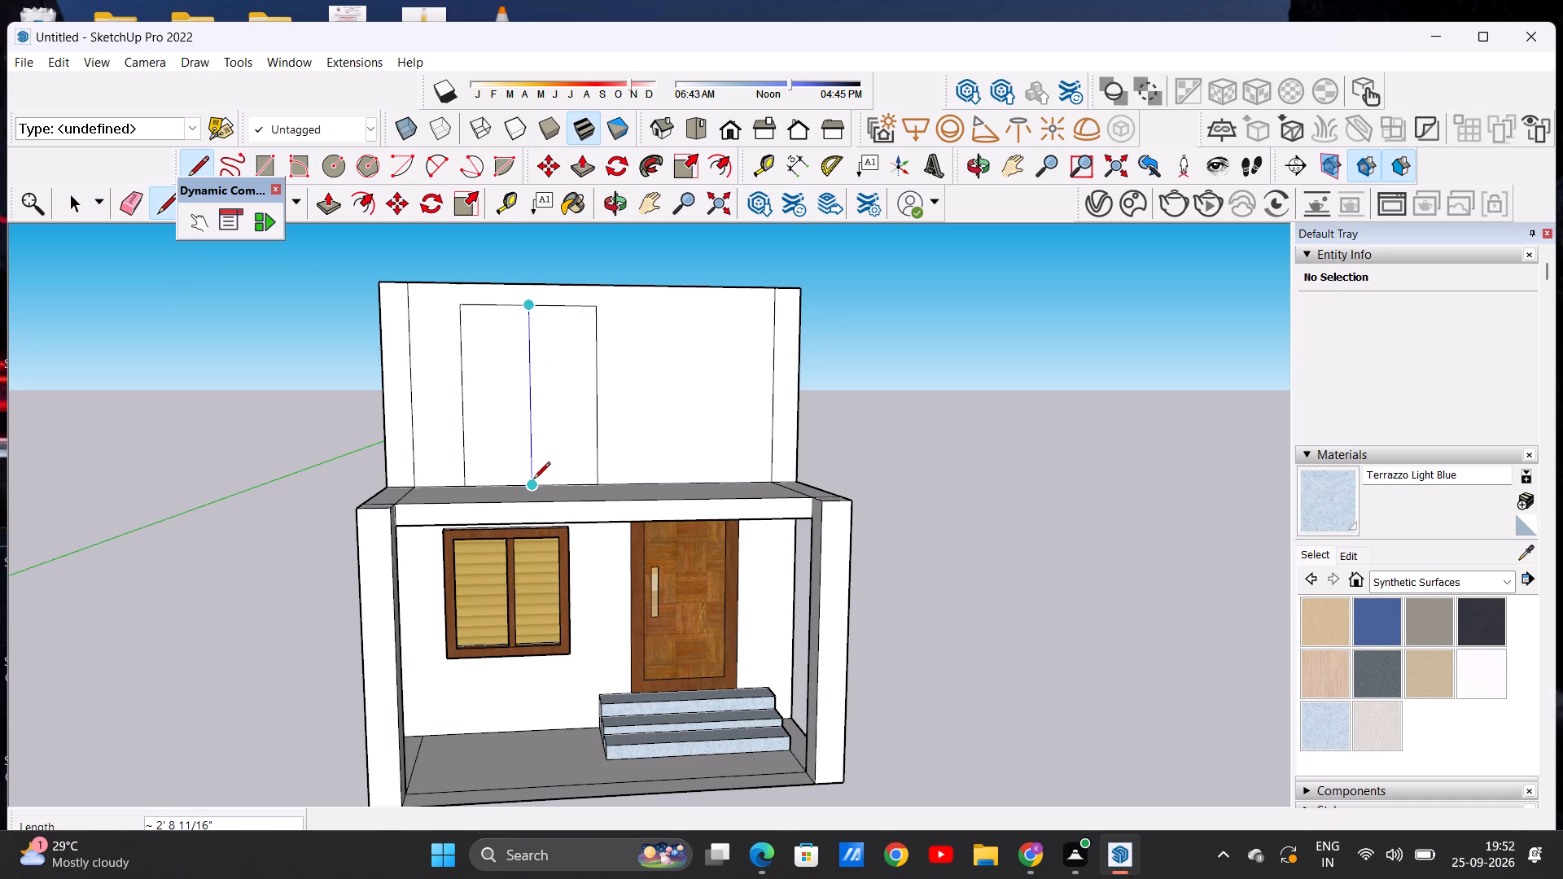
{"action": "left_click", "coordinate": [533, 480]}
{"action": "key", "text": "space"}
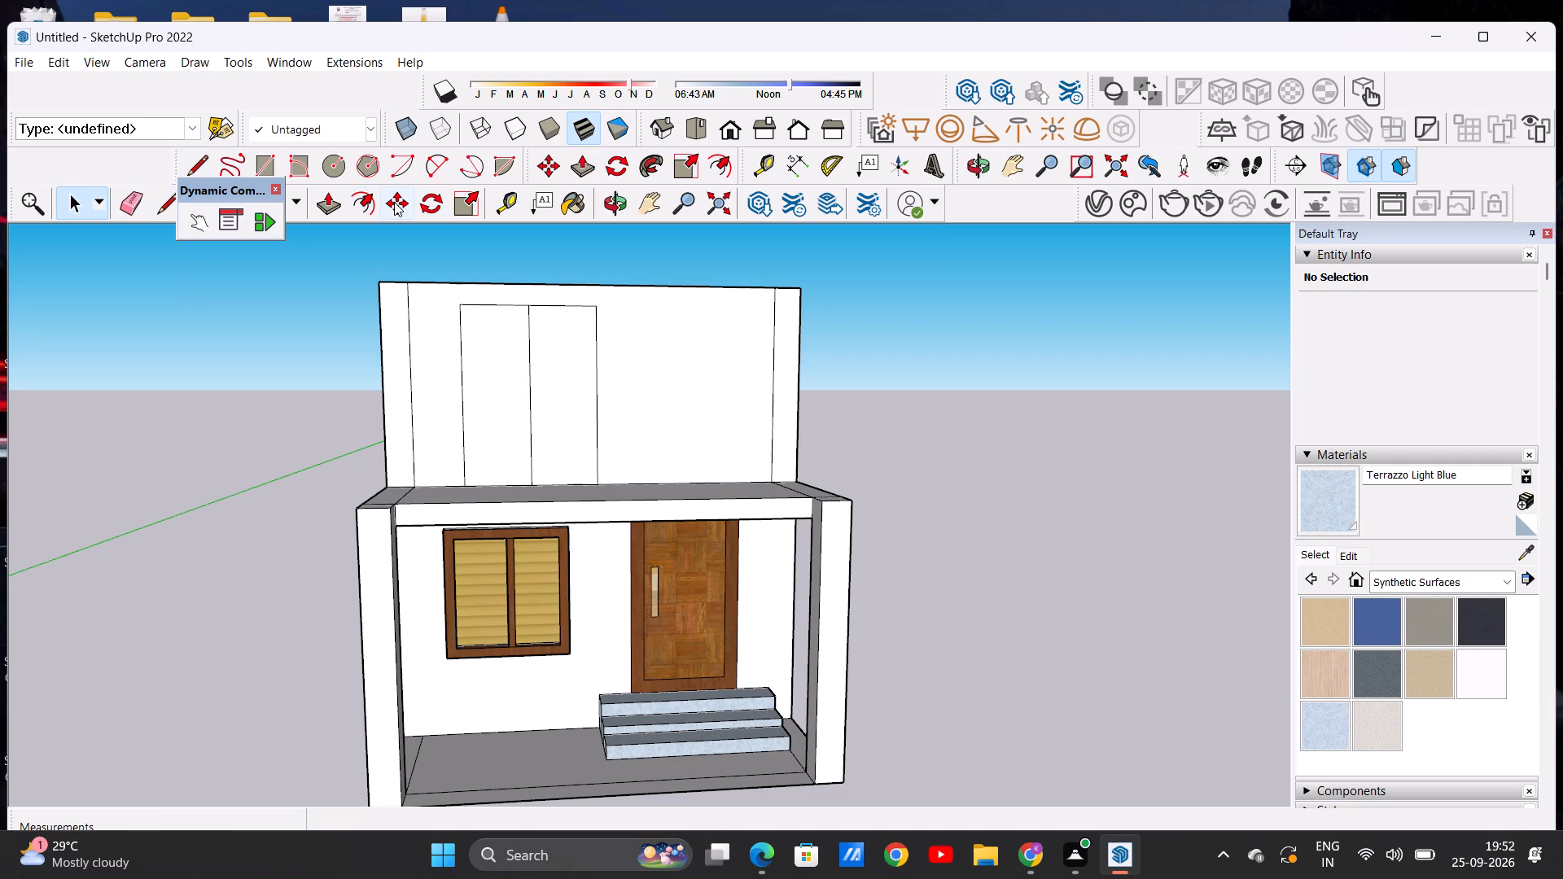
Offset the outline of the upper door's left panel inward by about 2 1/16".
{"action": "left_click", "coordinate": [372, 202]}
{"action": "left_click", "coordinate": [490, 315]}
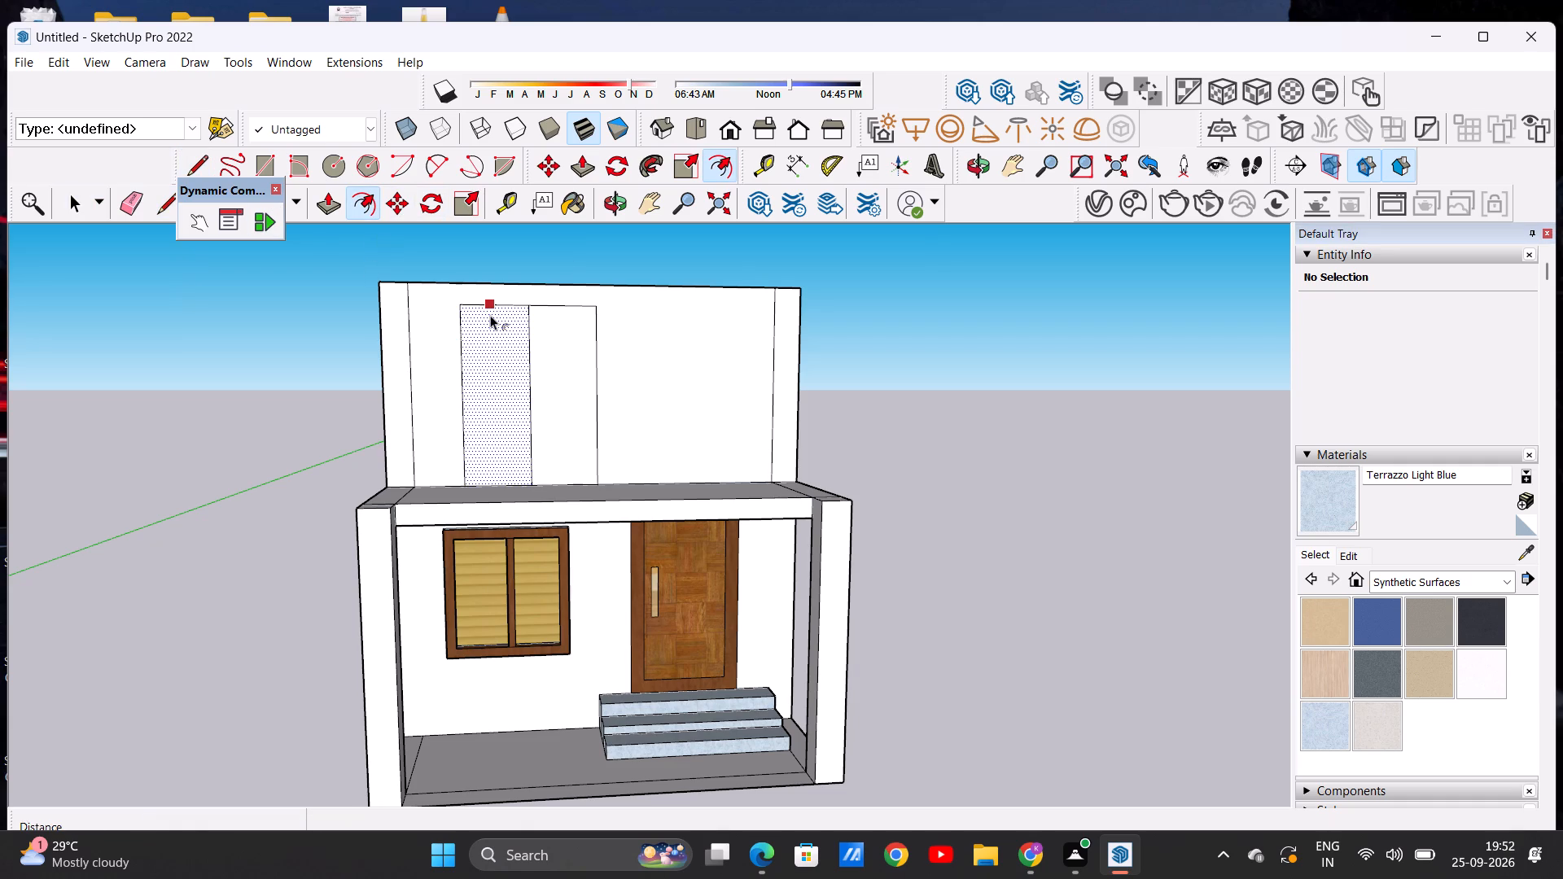
{"action": "left_click", "coordinate": [490, 317]}
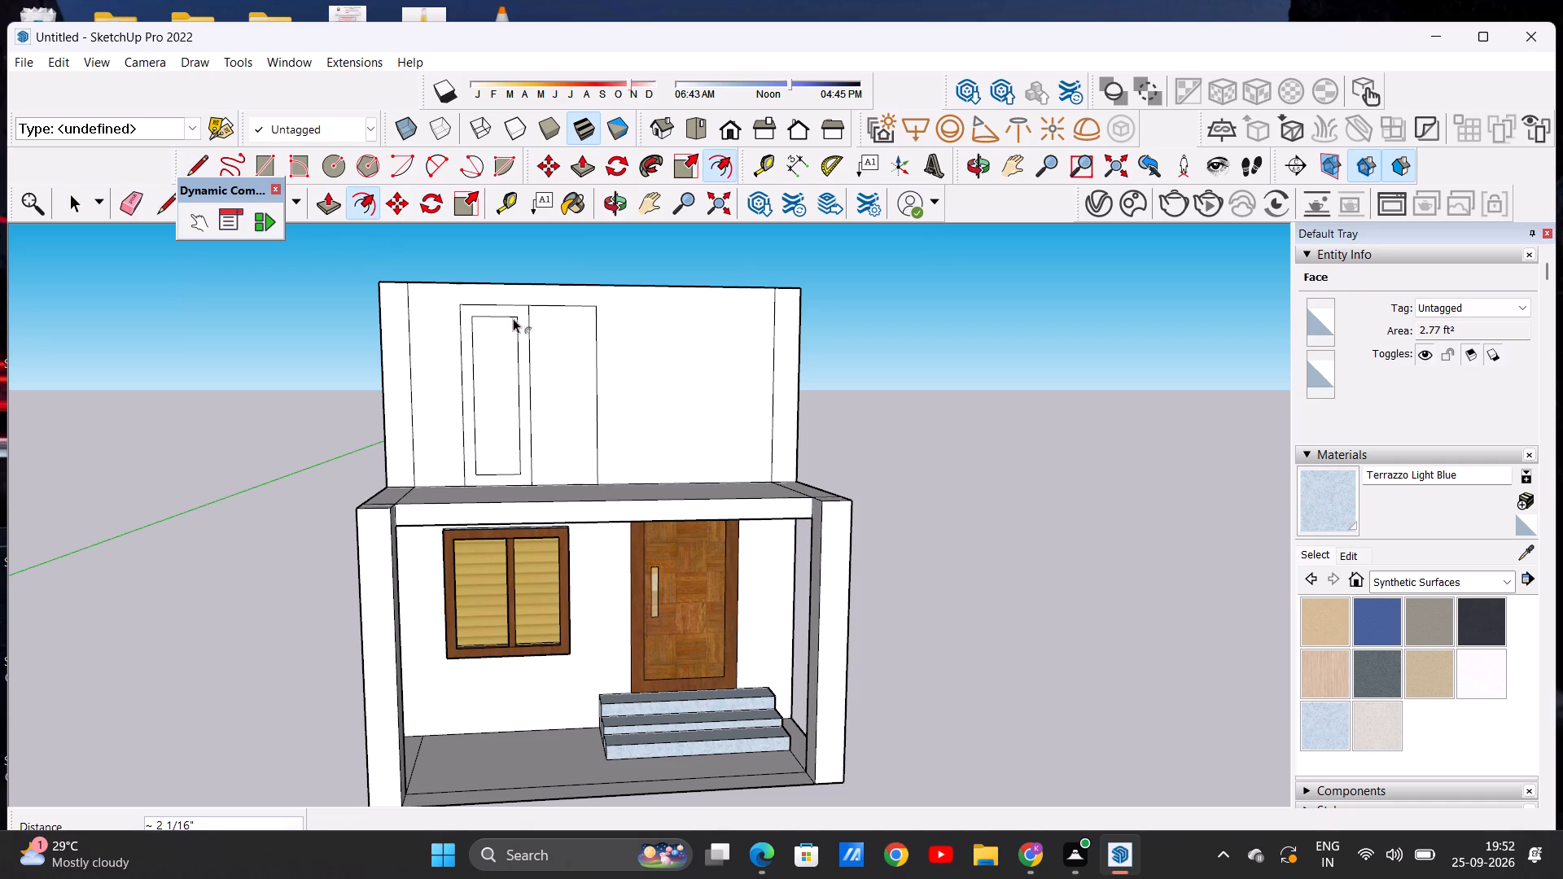
Offset the outline of the upper door's right panel inward by the same 2 1/16" distance.
{"action": "double_click", "coordinate": [540, 317]}
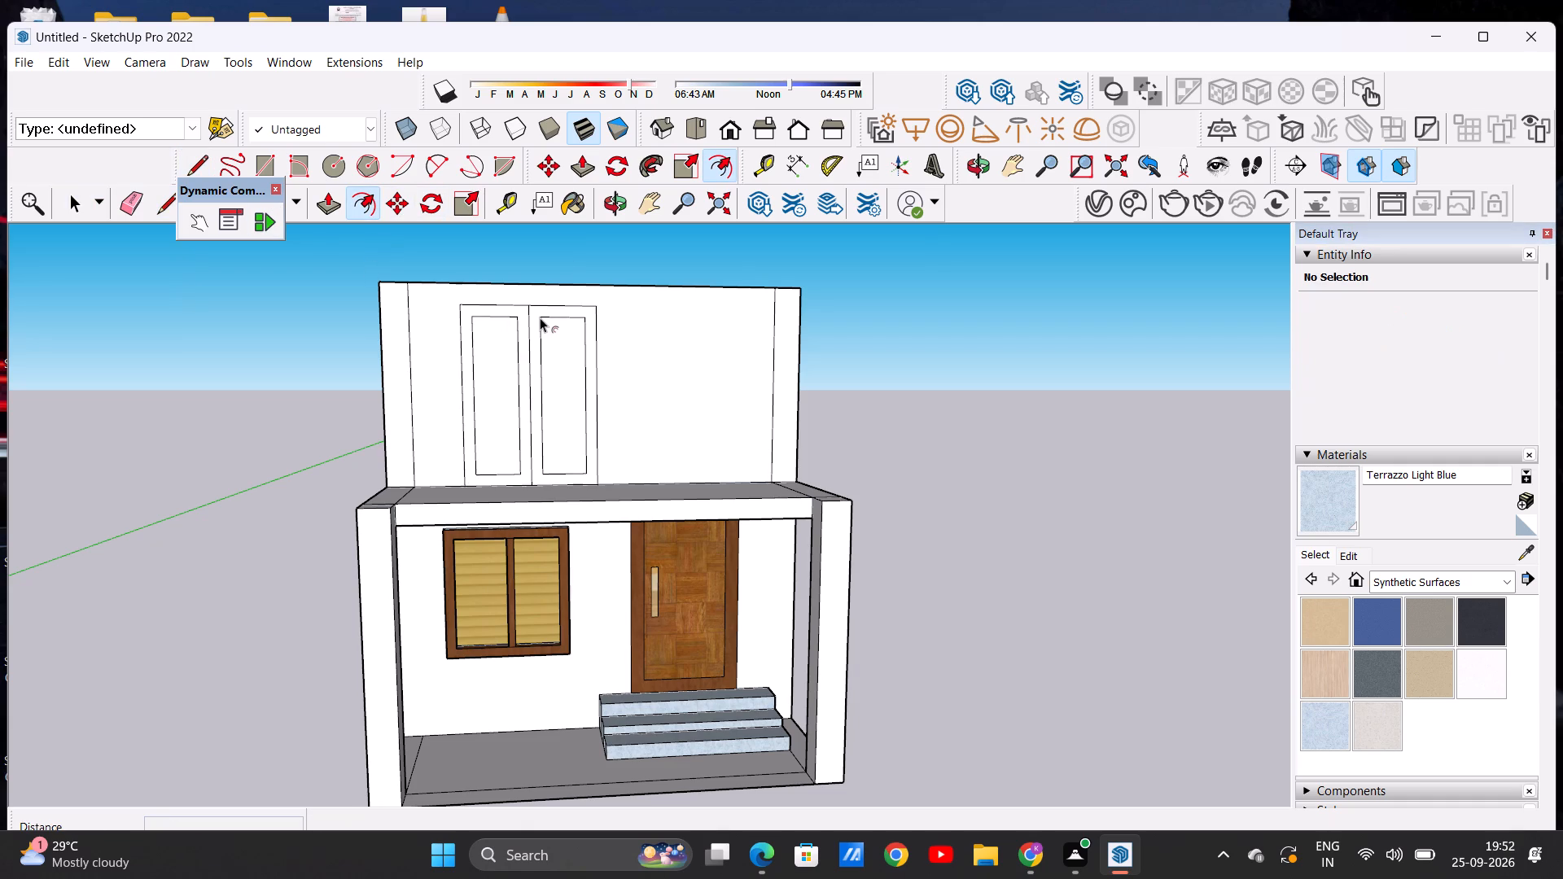
{"action": "key", "text": "space"}
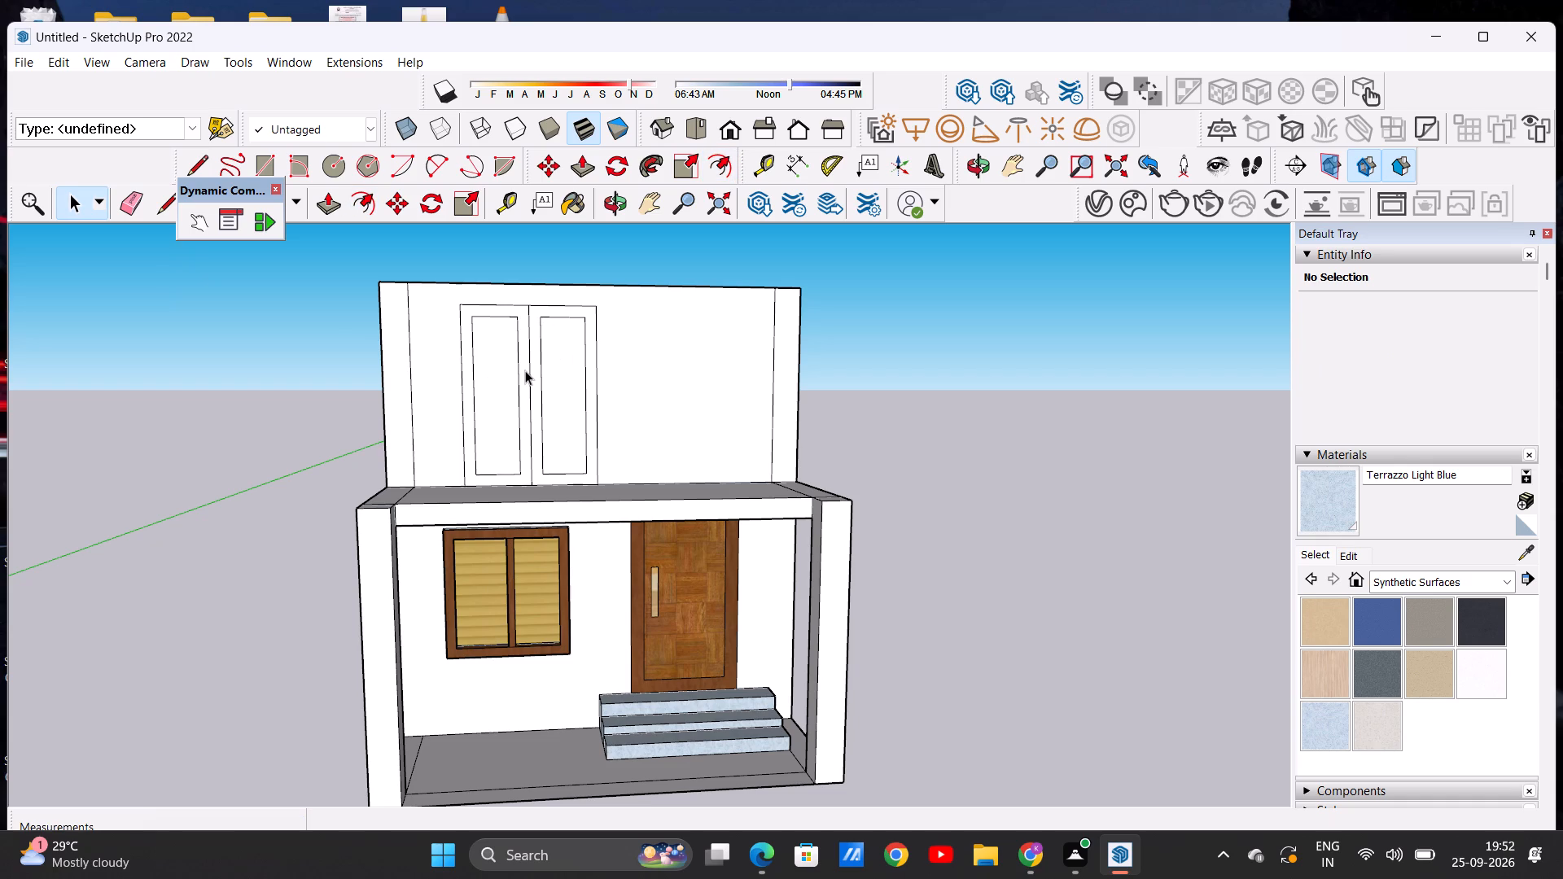
Draw a narrow vertical handle rectangle about 4 1/16" tall on the left door panel's frame, beside the centre line of the upper door.
{"action": "scroll", "coordinate": [541, 409], "scroll_direction": "up", "scroll_amount": 4}
{"action": "left_click", "coordinate": [337, 163]}
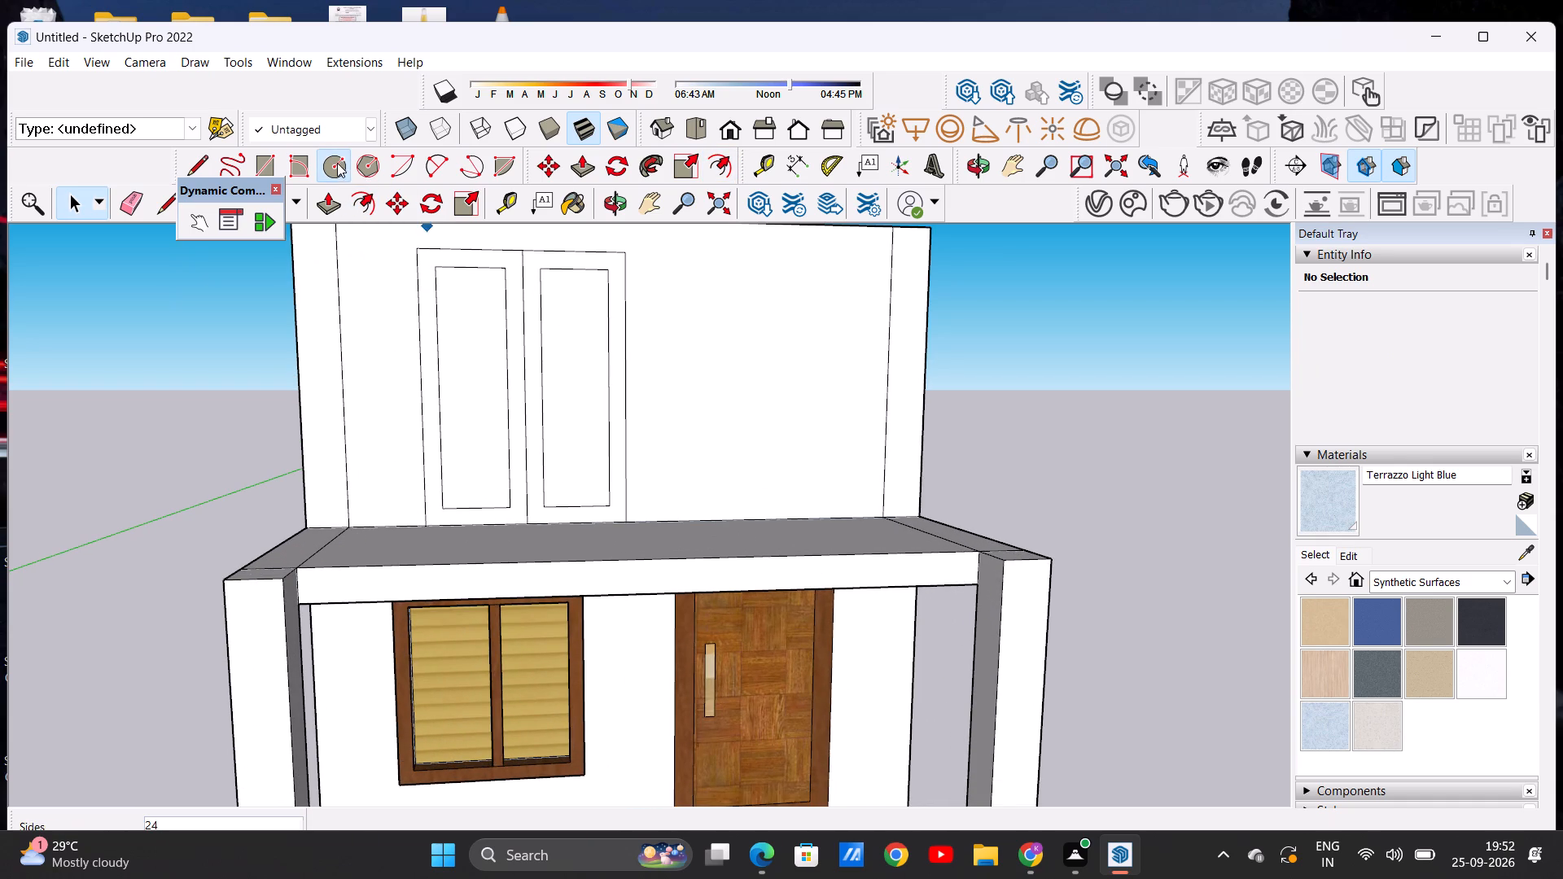
{"action": "left_click", "coordinate": [267, 160]}
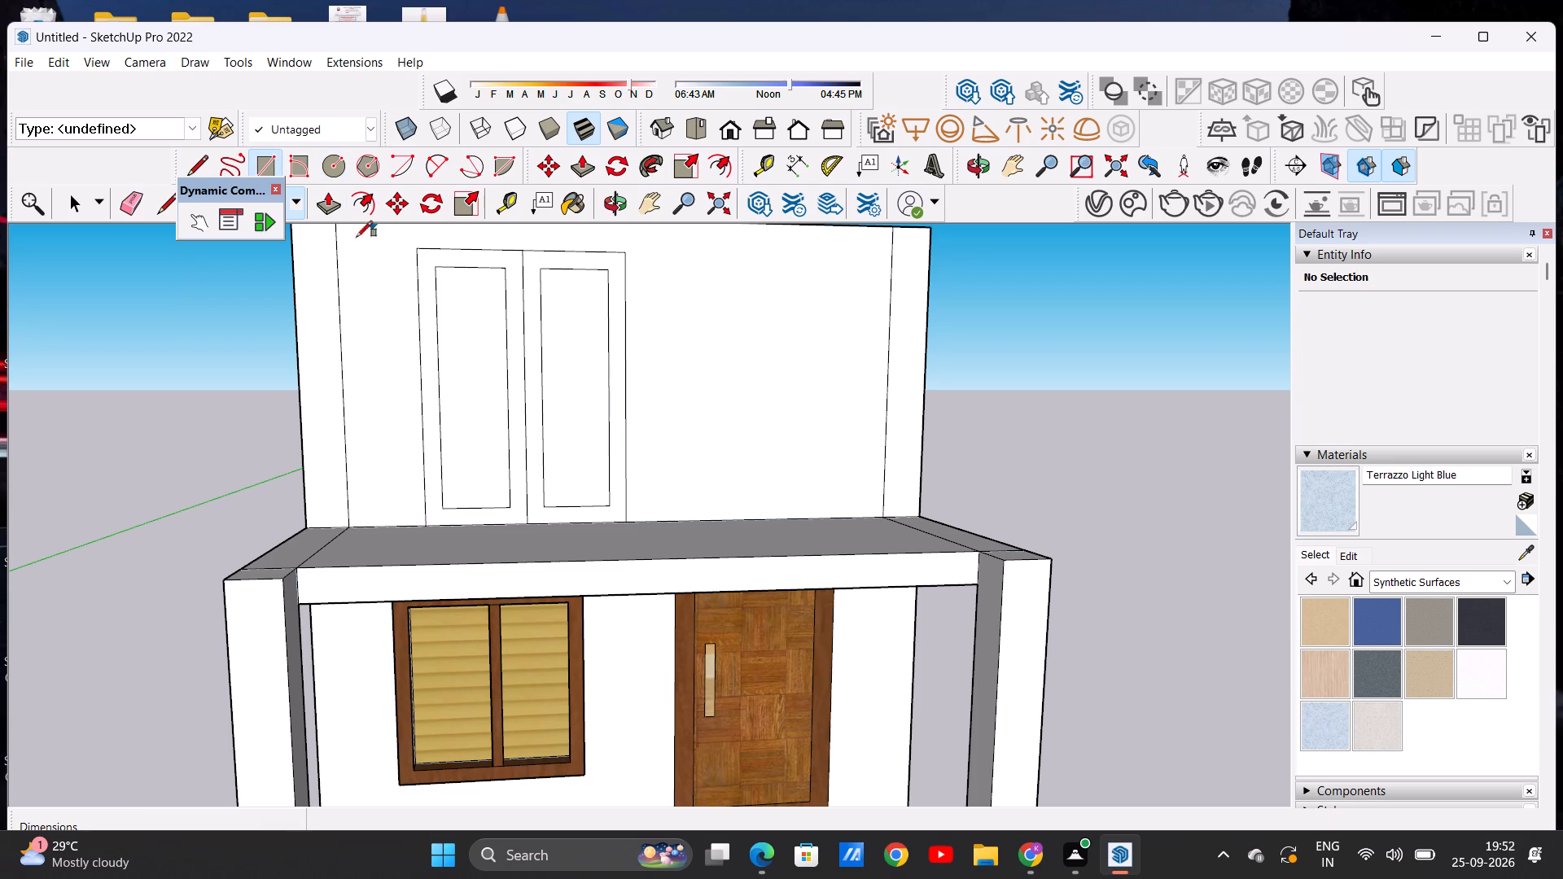
{"action": "scroll", "coordinate": [529, 375], "scroll_direction": "up", "scroll_amount": 9}
{"action": "scroll", "coordinate": [500, 405], "scroll_direction": "down", "scroll_amount": 8}
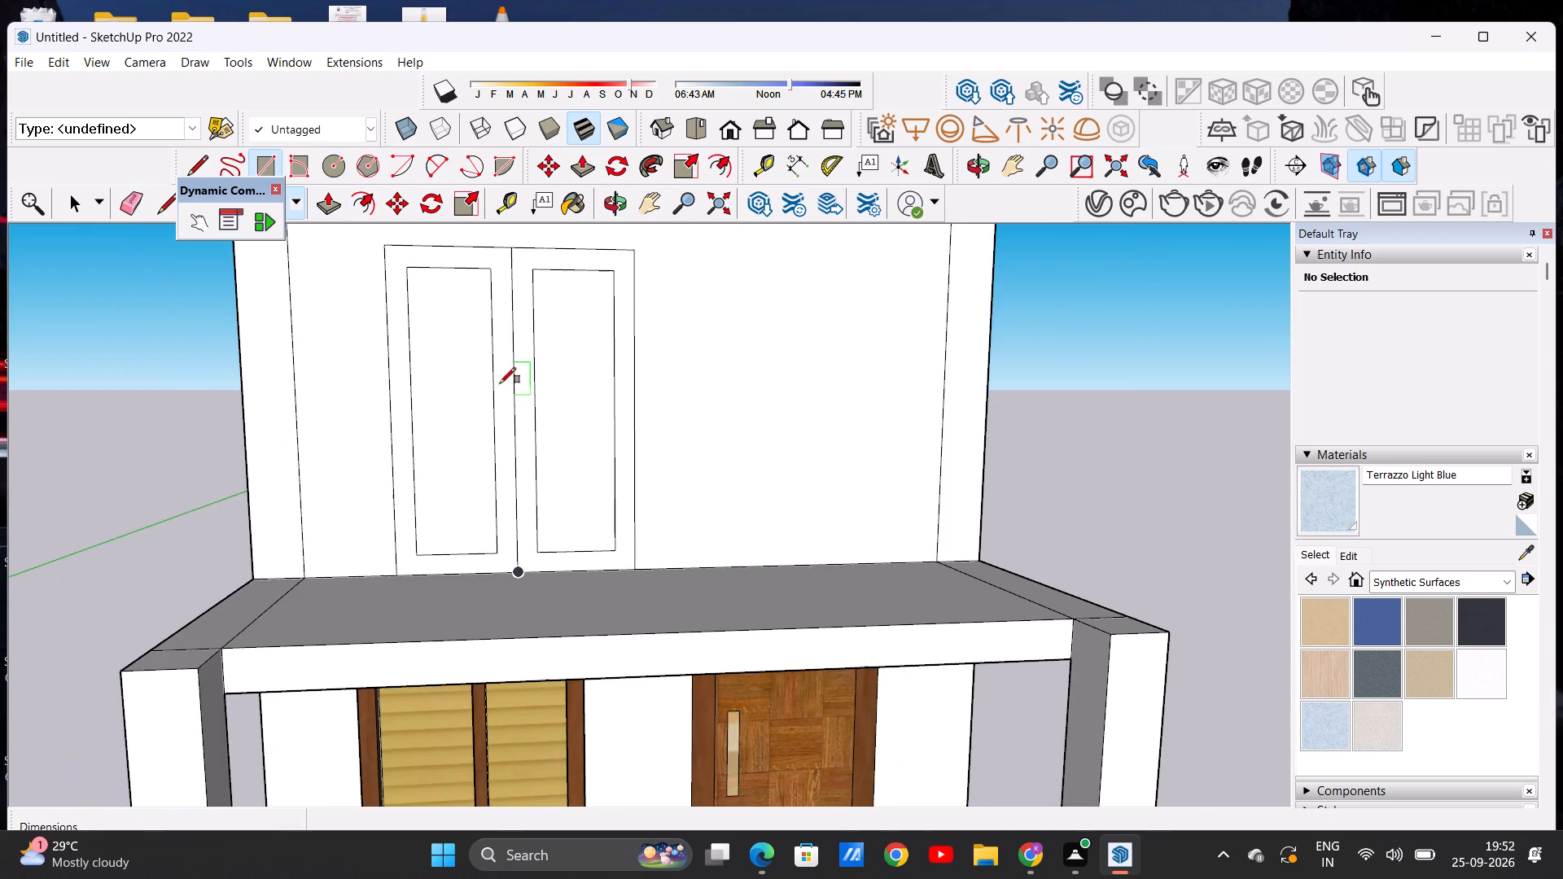
{"action": "scroll", "coordinate": [498, 339], "scroll_direction": "up", "scroll_amount": 11}
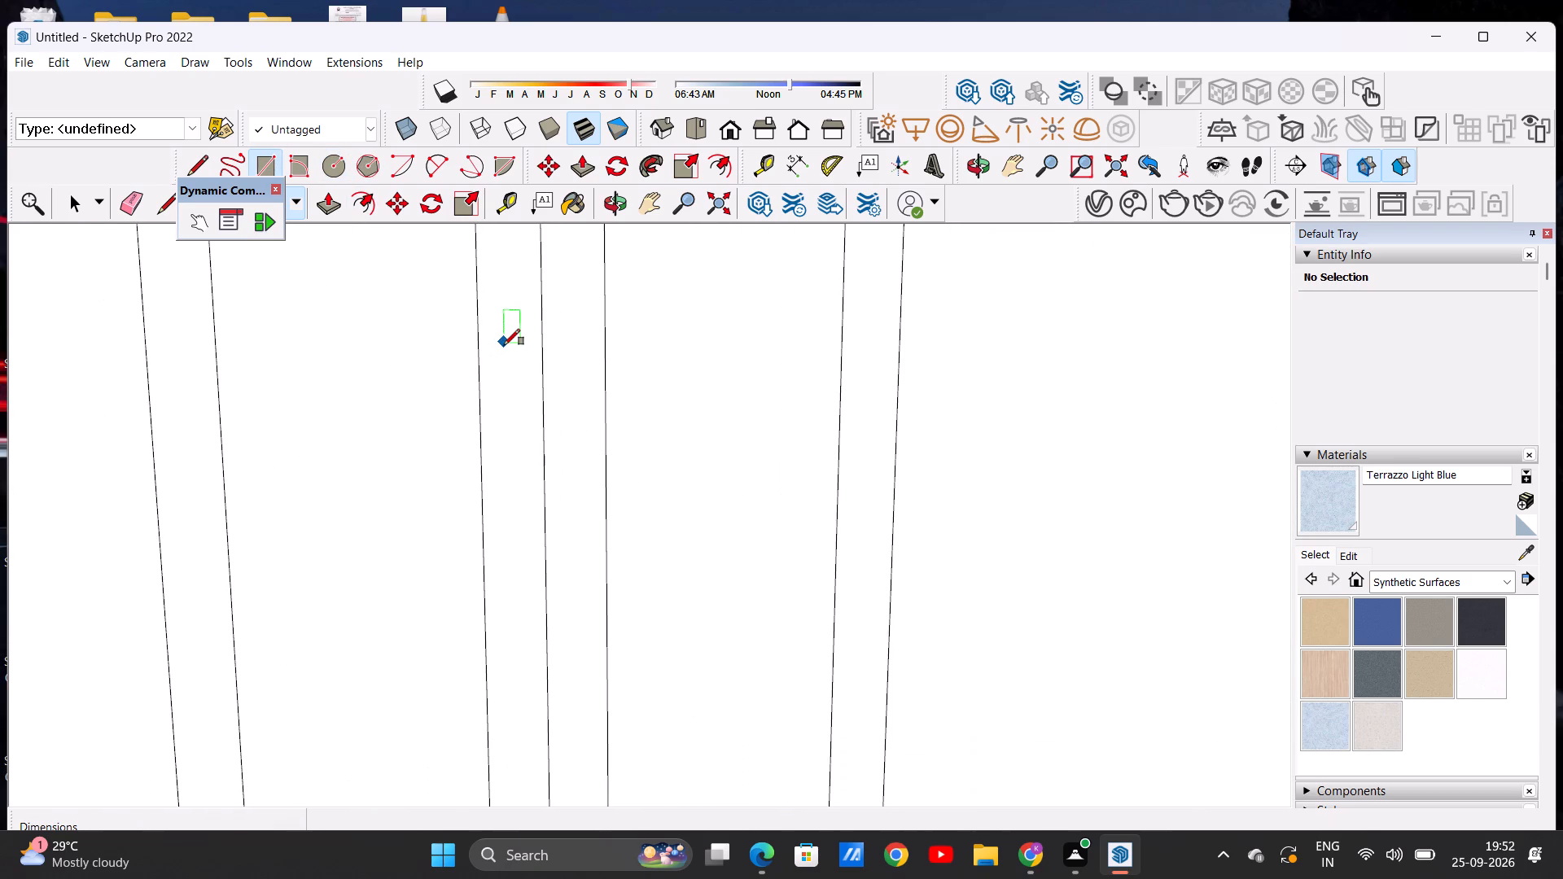
{"action": "left_click", "coordinate": [504, 345]}
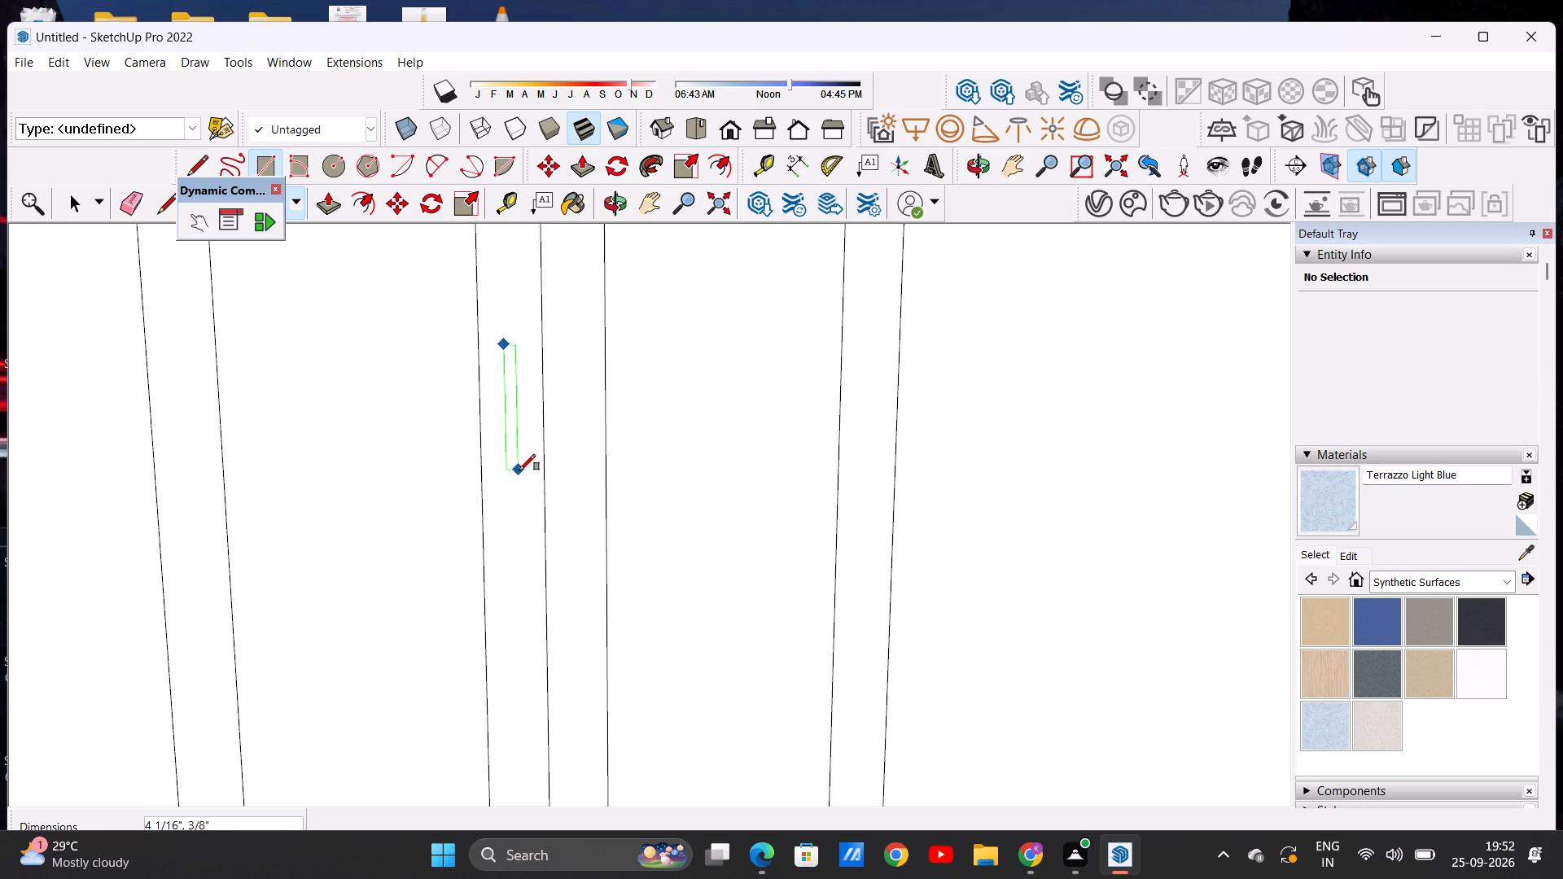
{"action": "left_click", "coordinate": [521, 471]}
{"action": "key", "text": "space"}
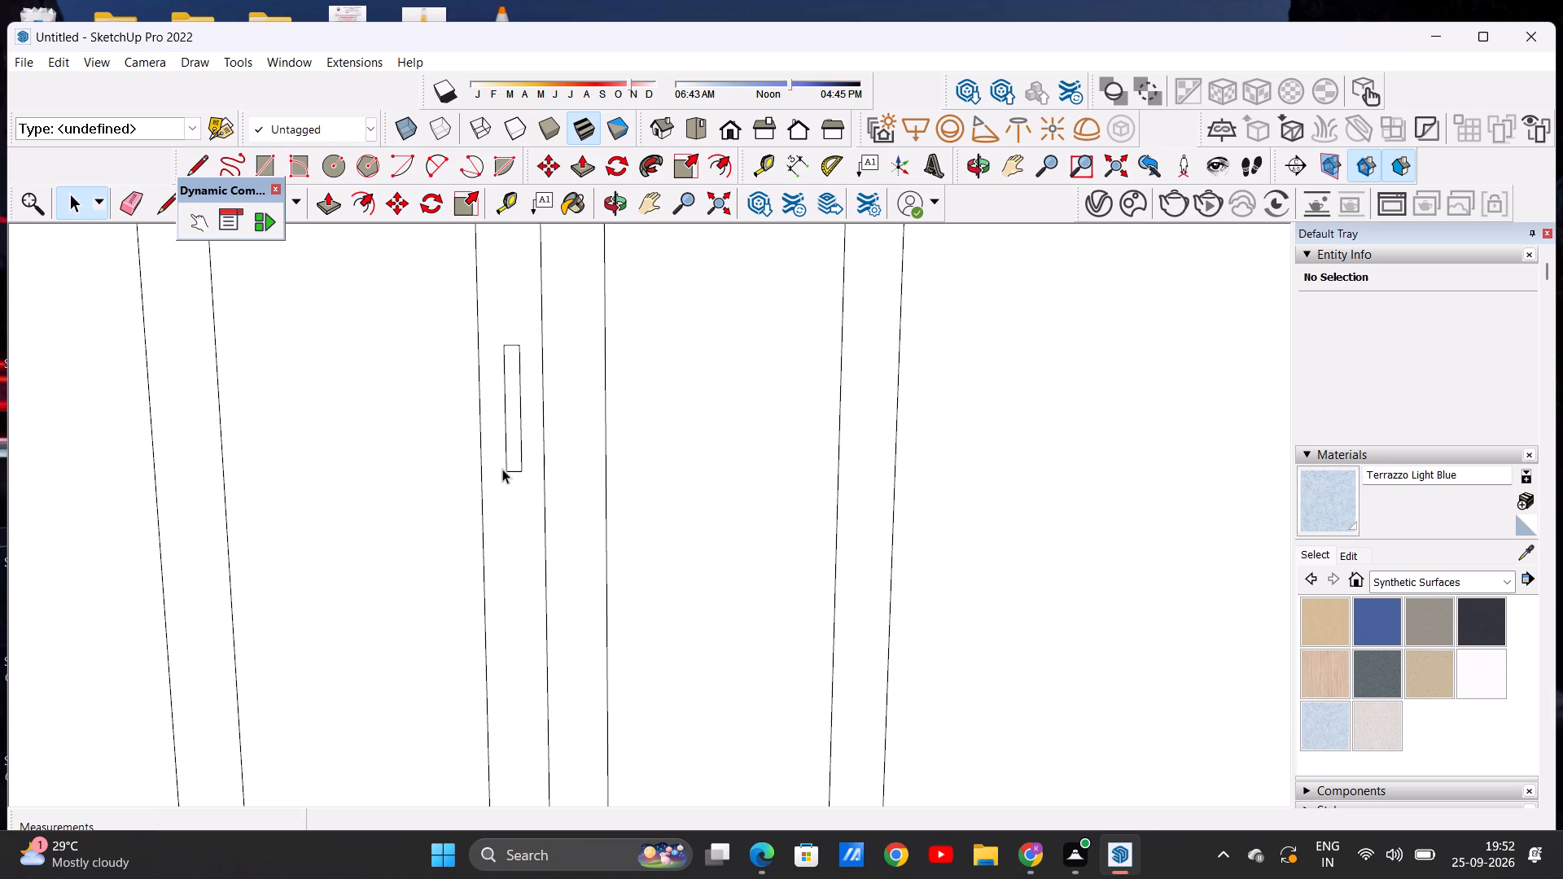
Copy the handle rectangle about 2 1/16" horizontally across the centre line onto the right door panel's frame.
{"action": "scroll", "coordinate": [504, 466], "scroll_direction": "down", "scroll_amount": 14}
{"action": "scroll", "coordinate": [502, 462], "scroll_direction": "up", "scroll_amount": 12}
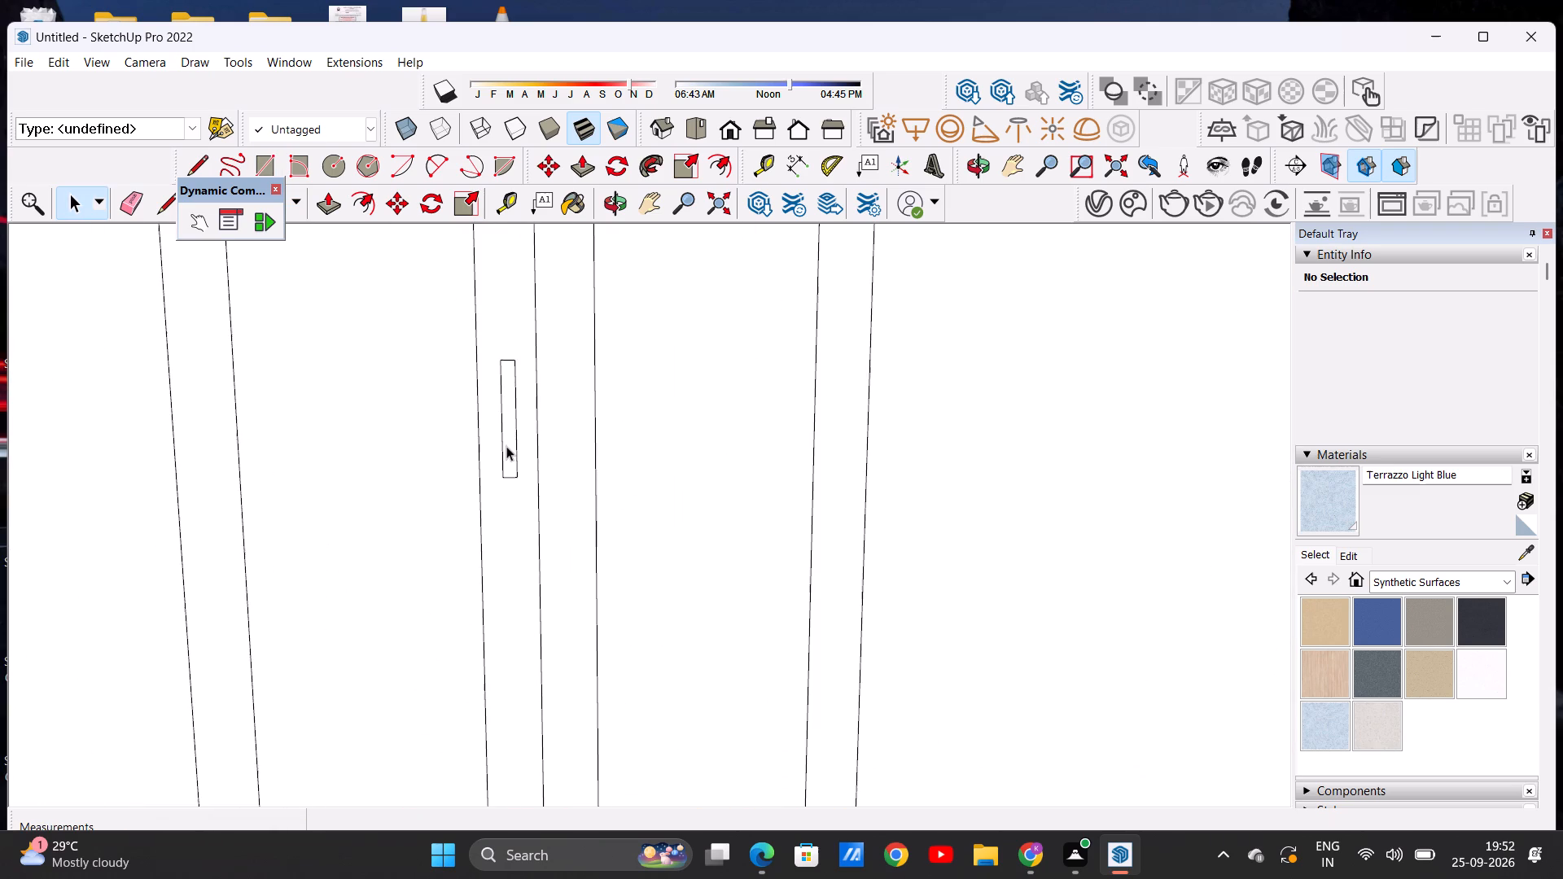
{"action": "double_click", "coordinate": [506, 446]}
{"action": "left_click", "coordinate": [390, 204]}
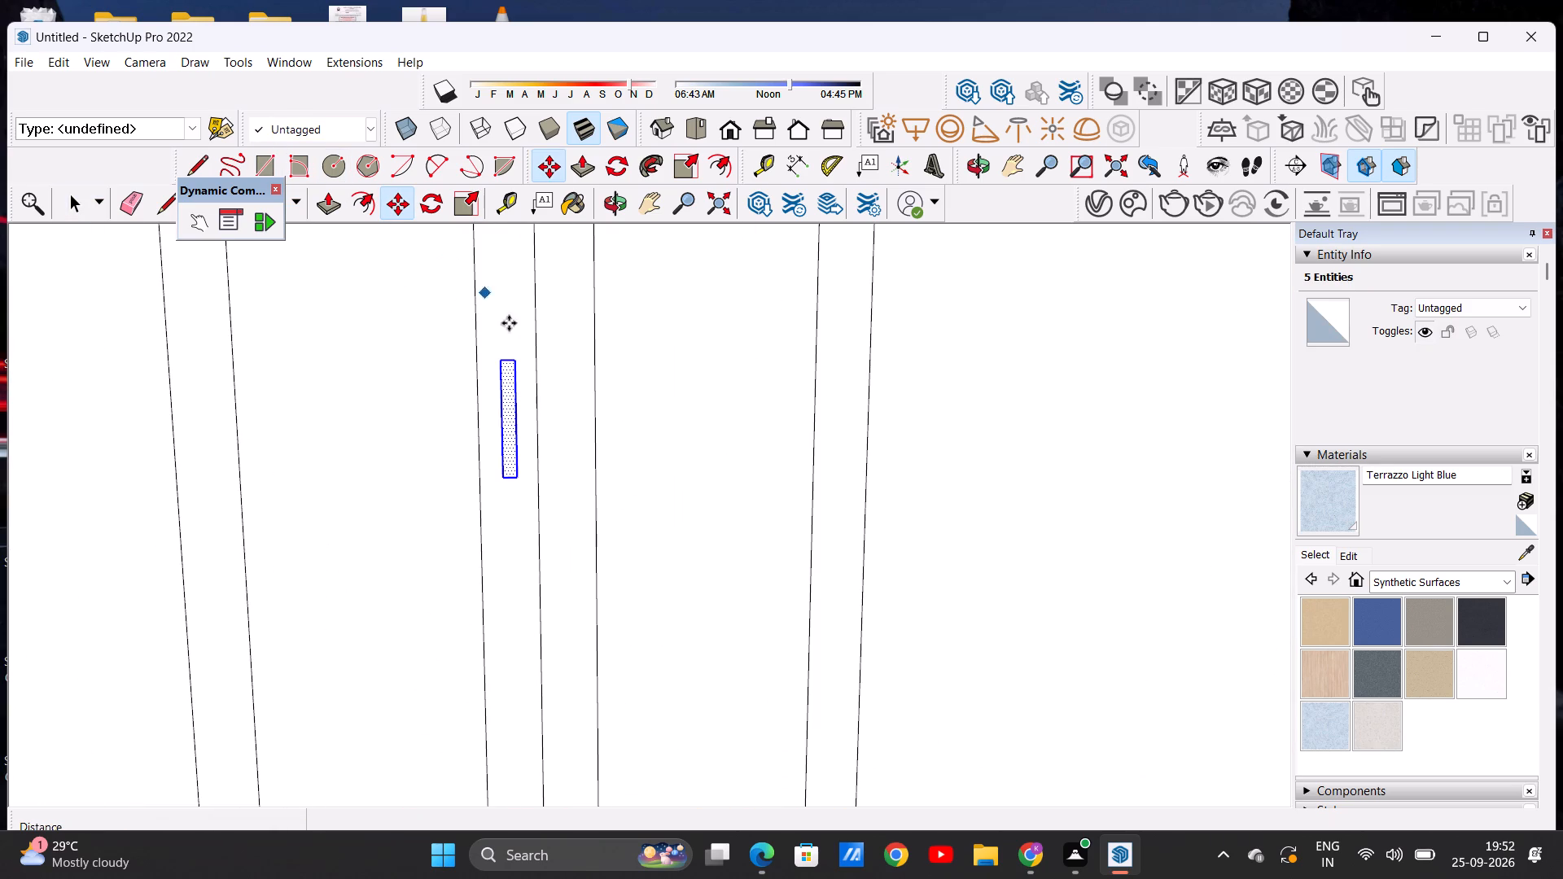
{"action": "left_click", "coordinate": [514, 357]}
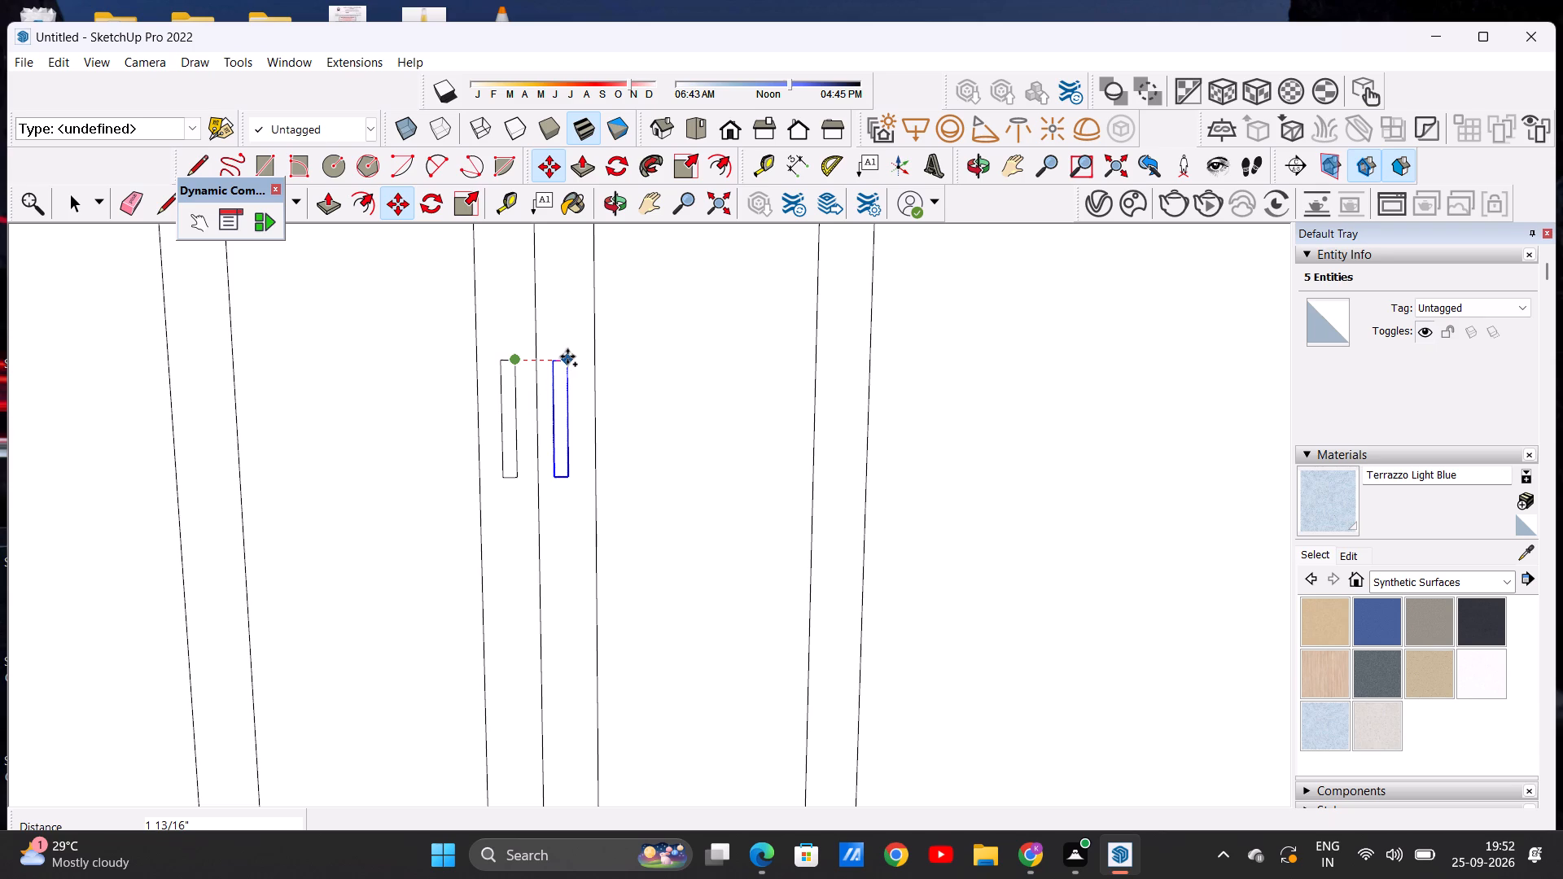
{"action": "left_click", "coordinate": [574, 354]}
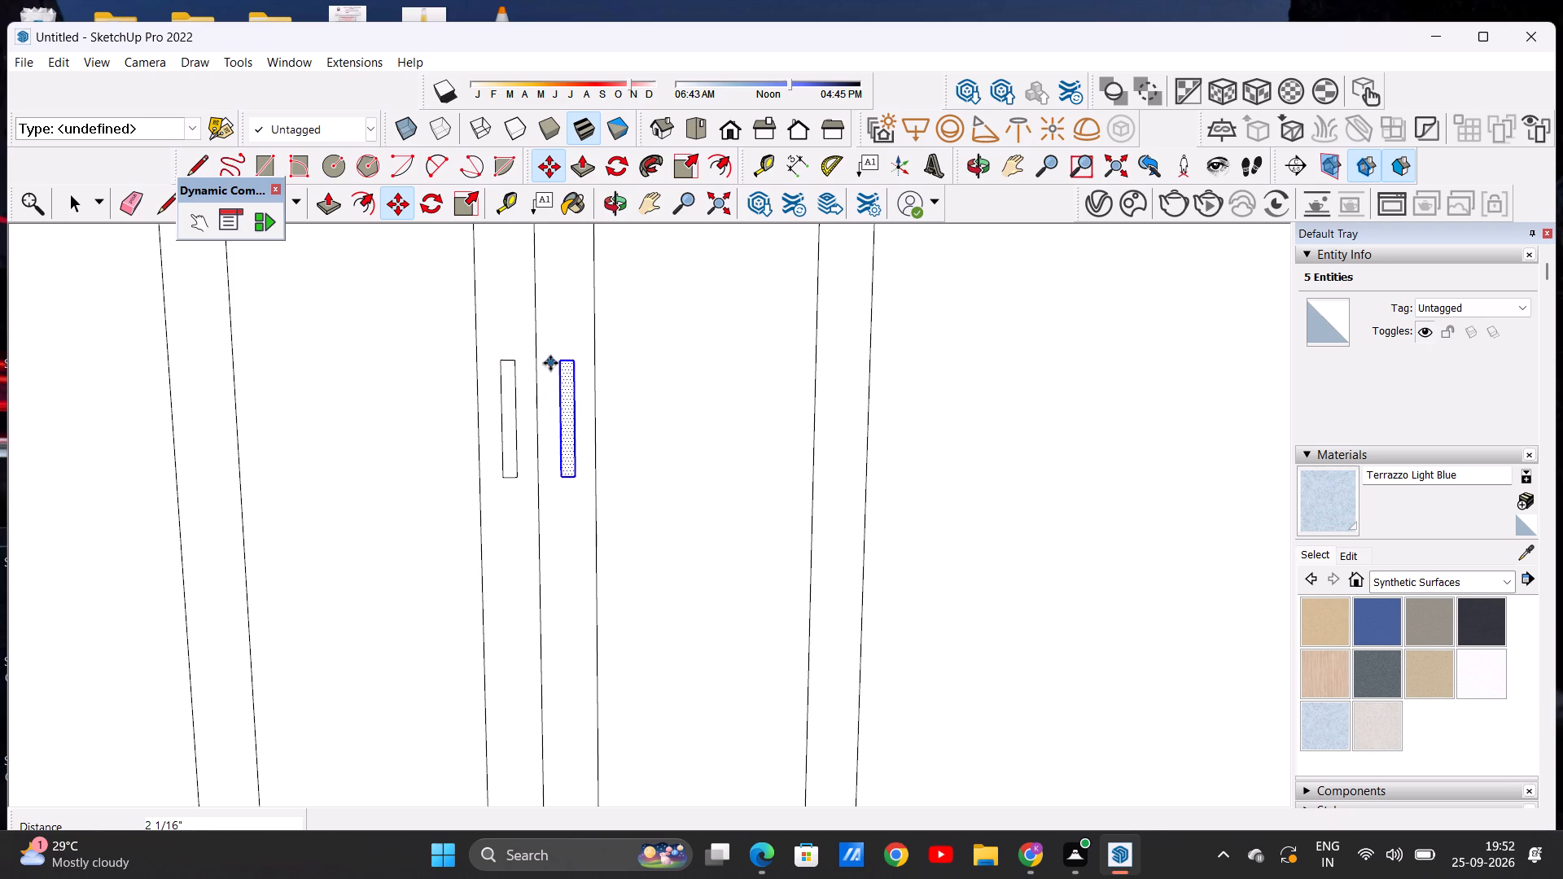
{"action": "key", "text": "space"}
{"action": "scroll", "coordinate": [503, 330], "scroll_direction": "down", "scroll_amount": 18}
{"action": "left_click", "coordinate": [972, 383]}
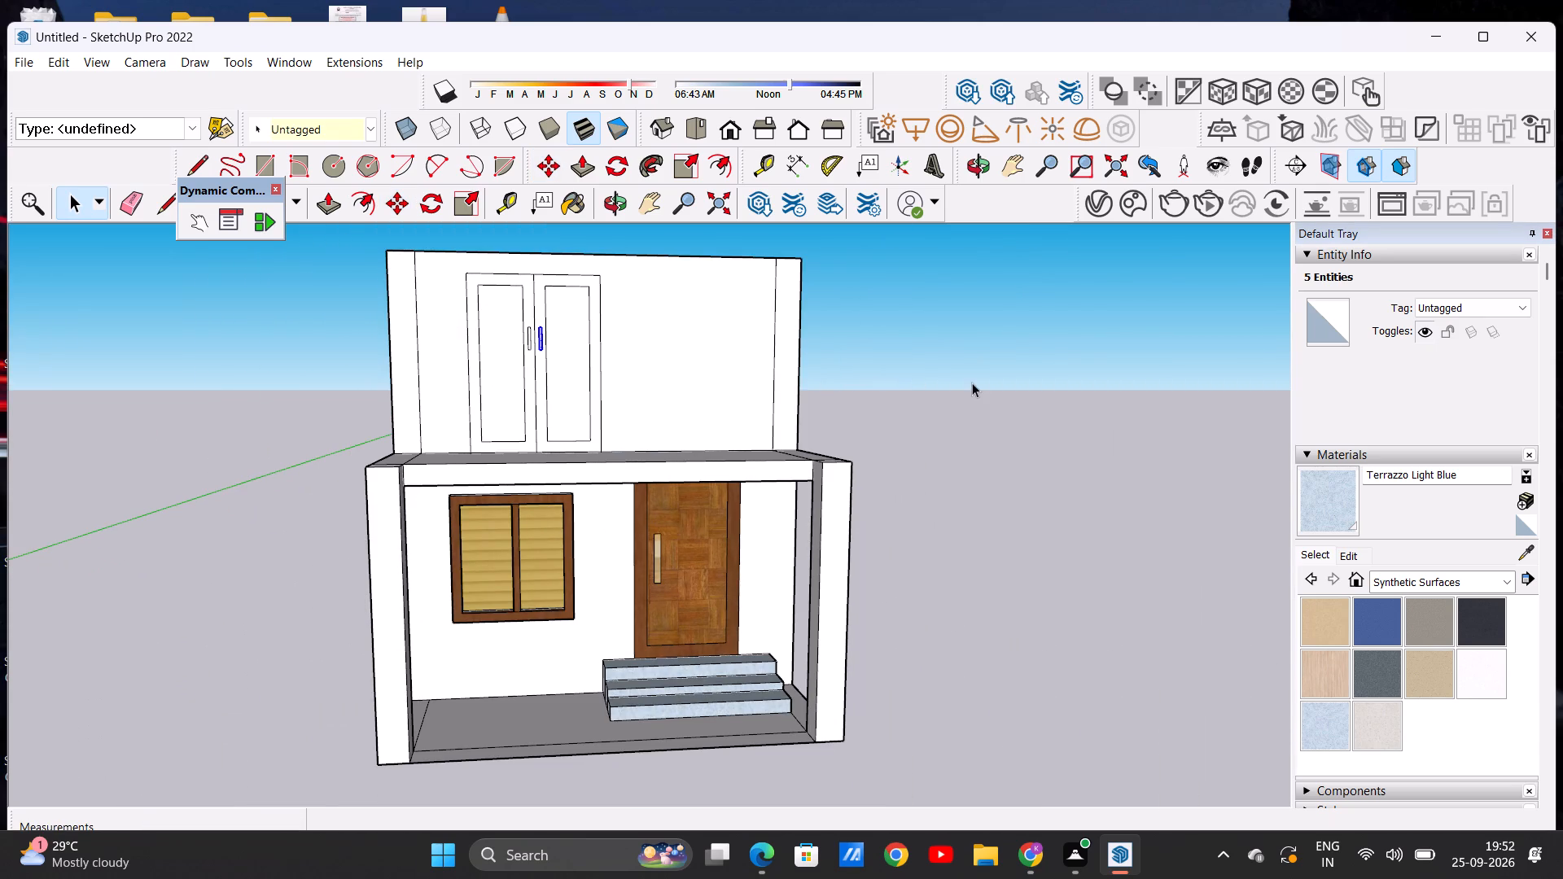
Paint the frames of both upper door panels with Terrazzo Light Blue.
{"action": "scroll", "coordinate": [531, 345], "scroll_direction": "up", "scroll_amount": 5}
{"action": "scroll", "coordinate": [531, 383], "scroll_direction": "down", "scroll_amount": 6}
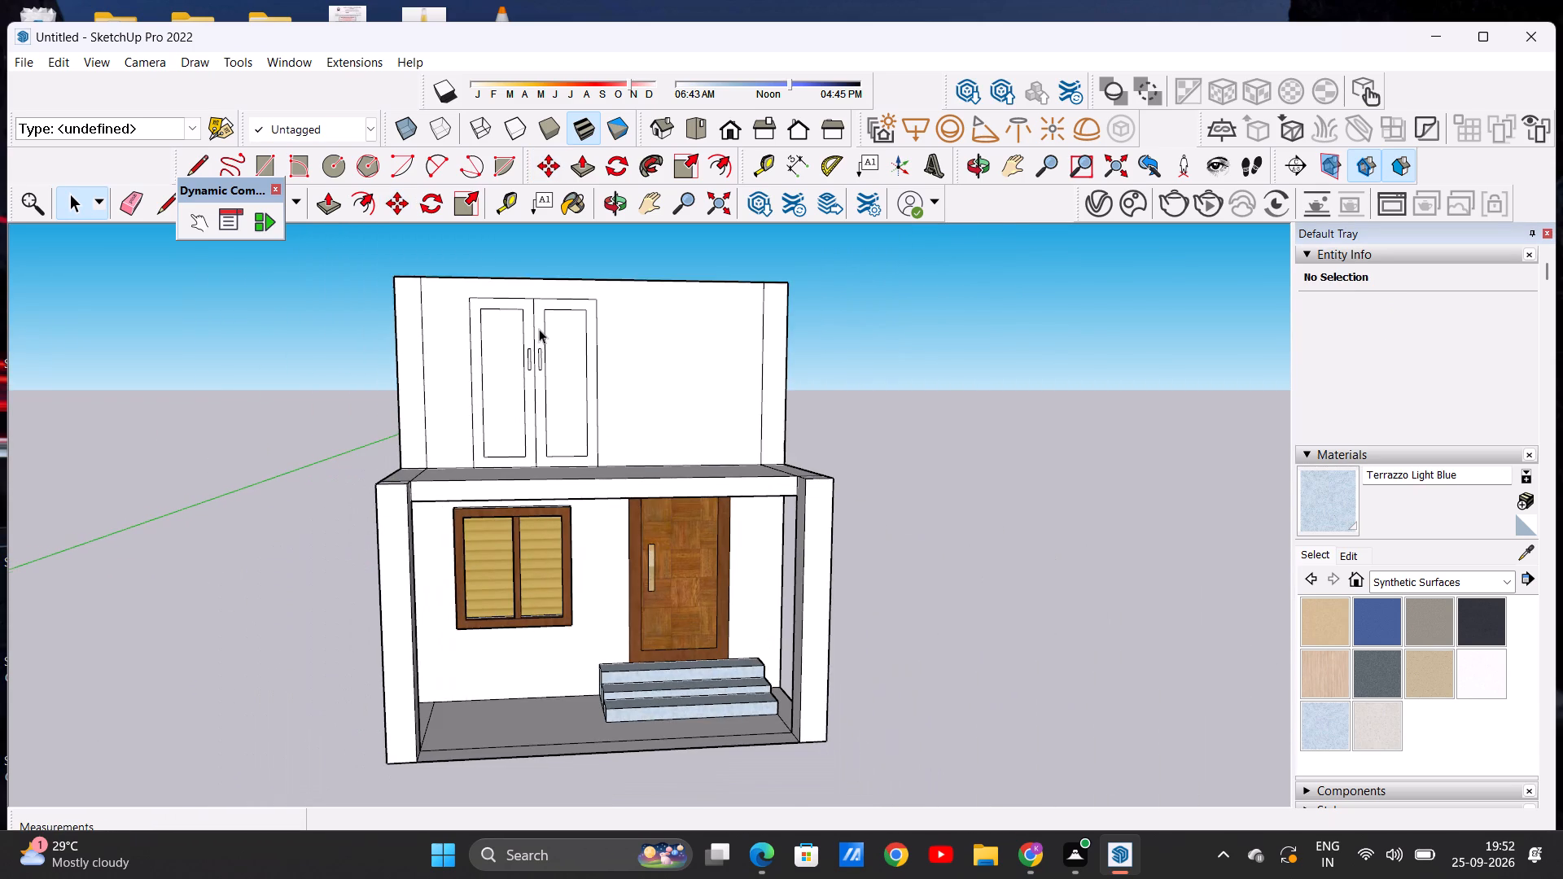
{"action": "scroll", "coordinate": [539, 329], "scroll_direction": "up", "scroll_amount": 4}
{"action": "scroll", "coordinate": [539, 329], "scroll_direction": "down", "scroll_amount": 2}
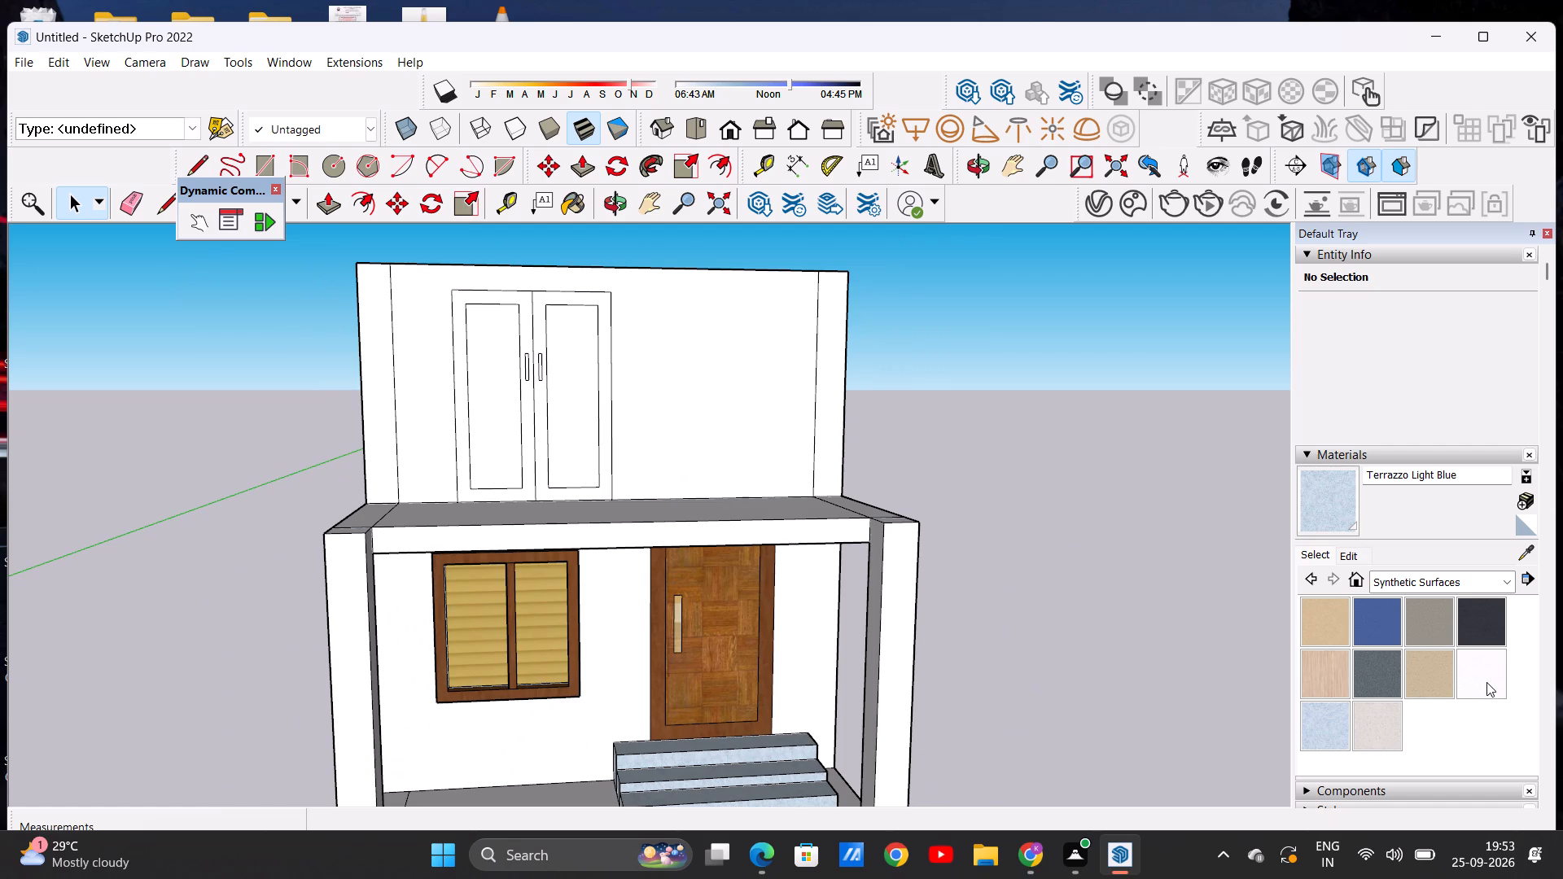
{"action": "left_click", "coordinate": [1338, 718]}
{"action": "scroll", "coordinate": [438, 374], "scroll_direction": "up", "scroll_amount": 2}
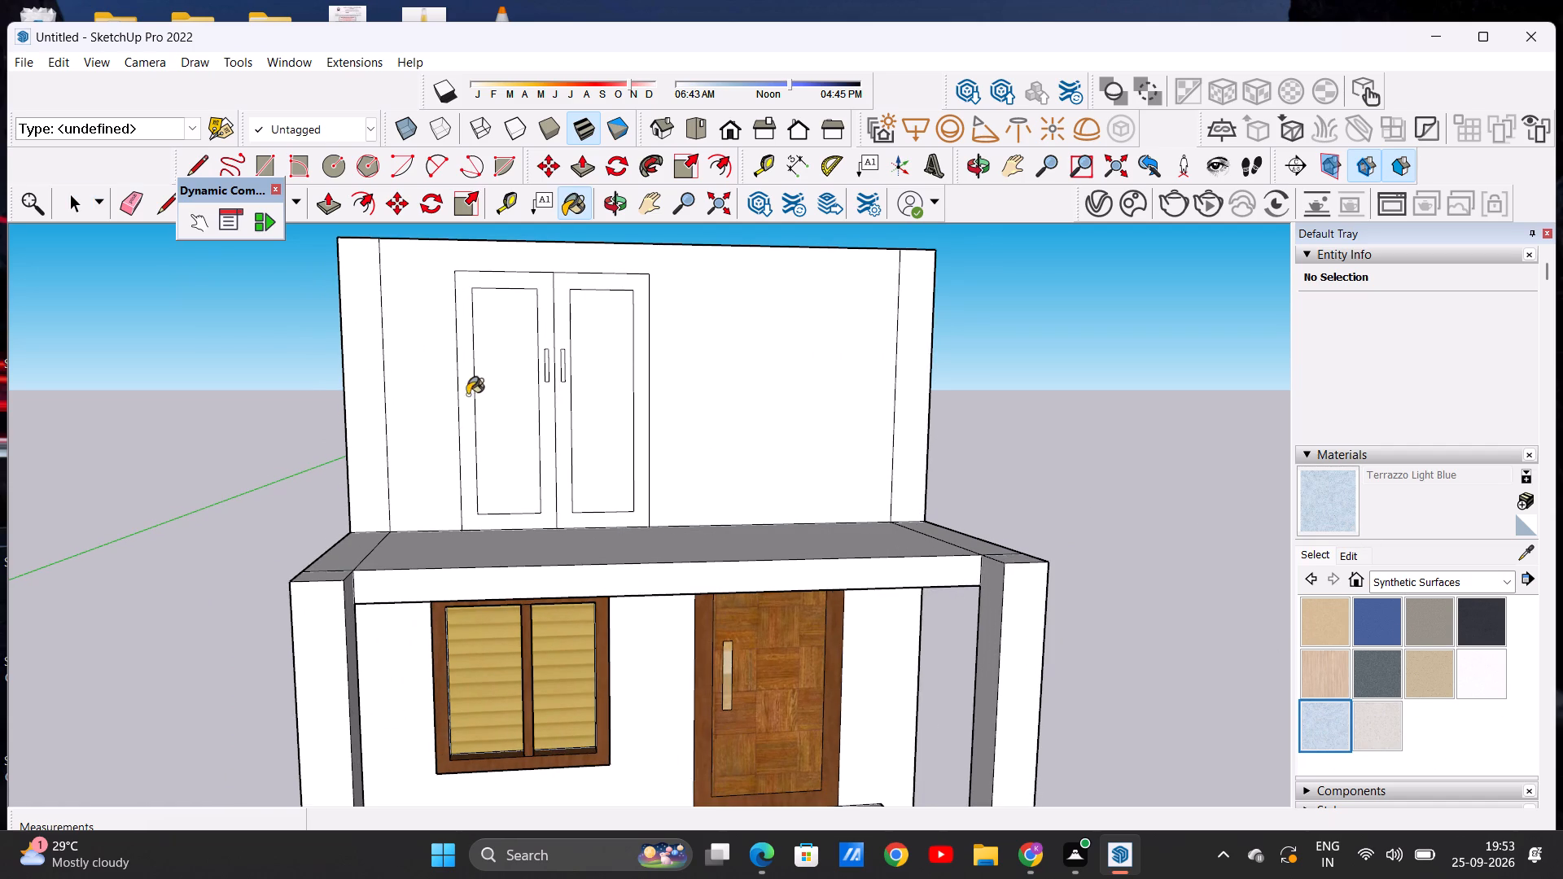
{"action": "left_click", "coordinate": [461, 401]}
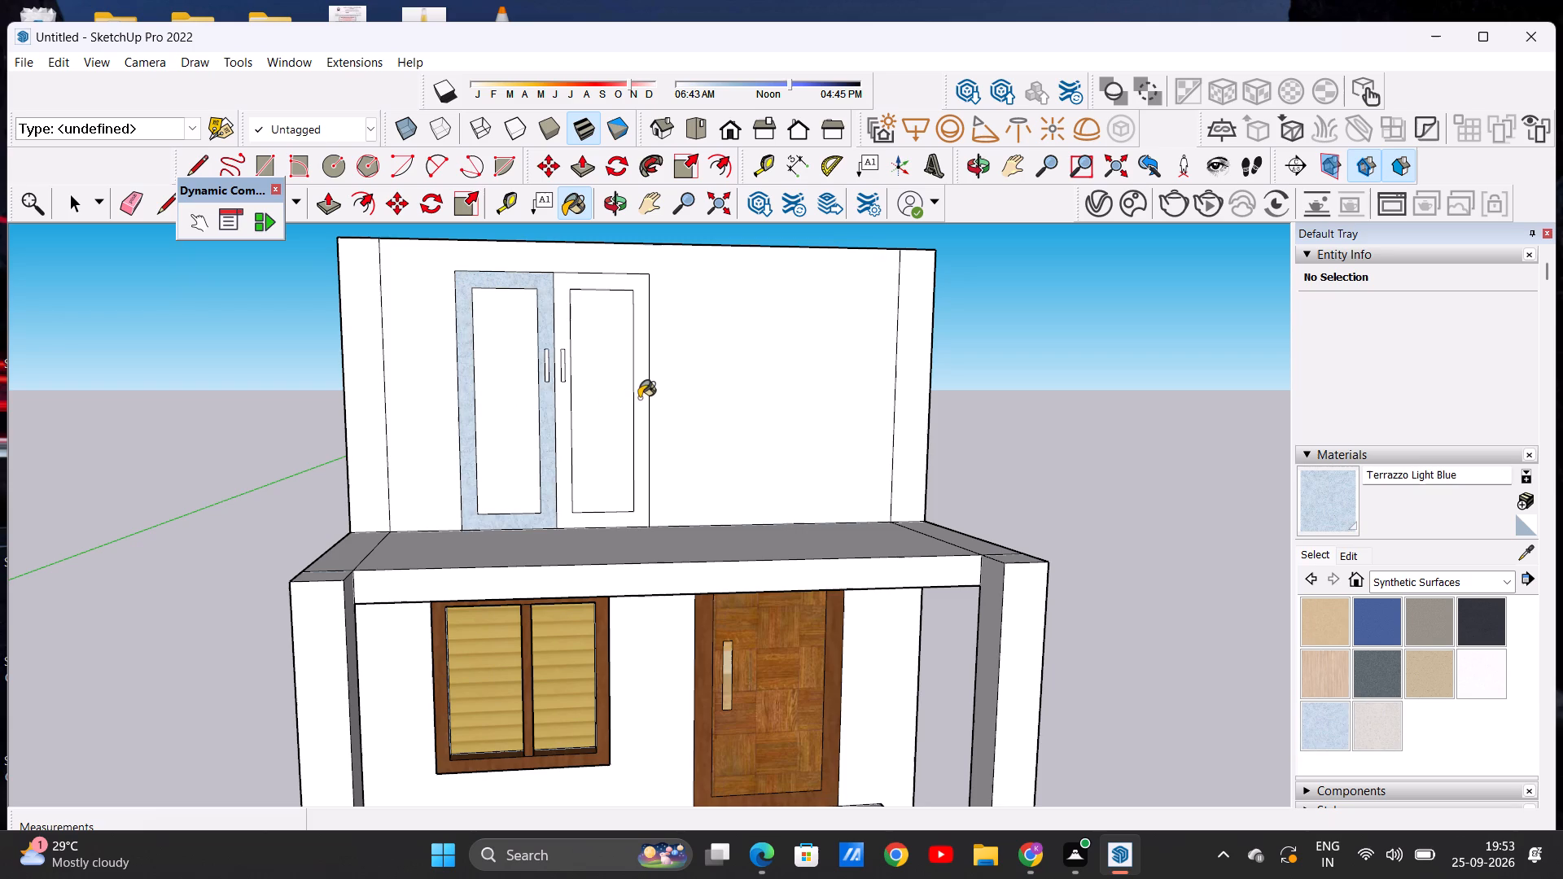
{"action": "left_click", "coordinate": [643, 400]}
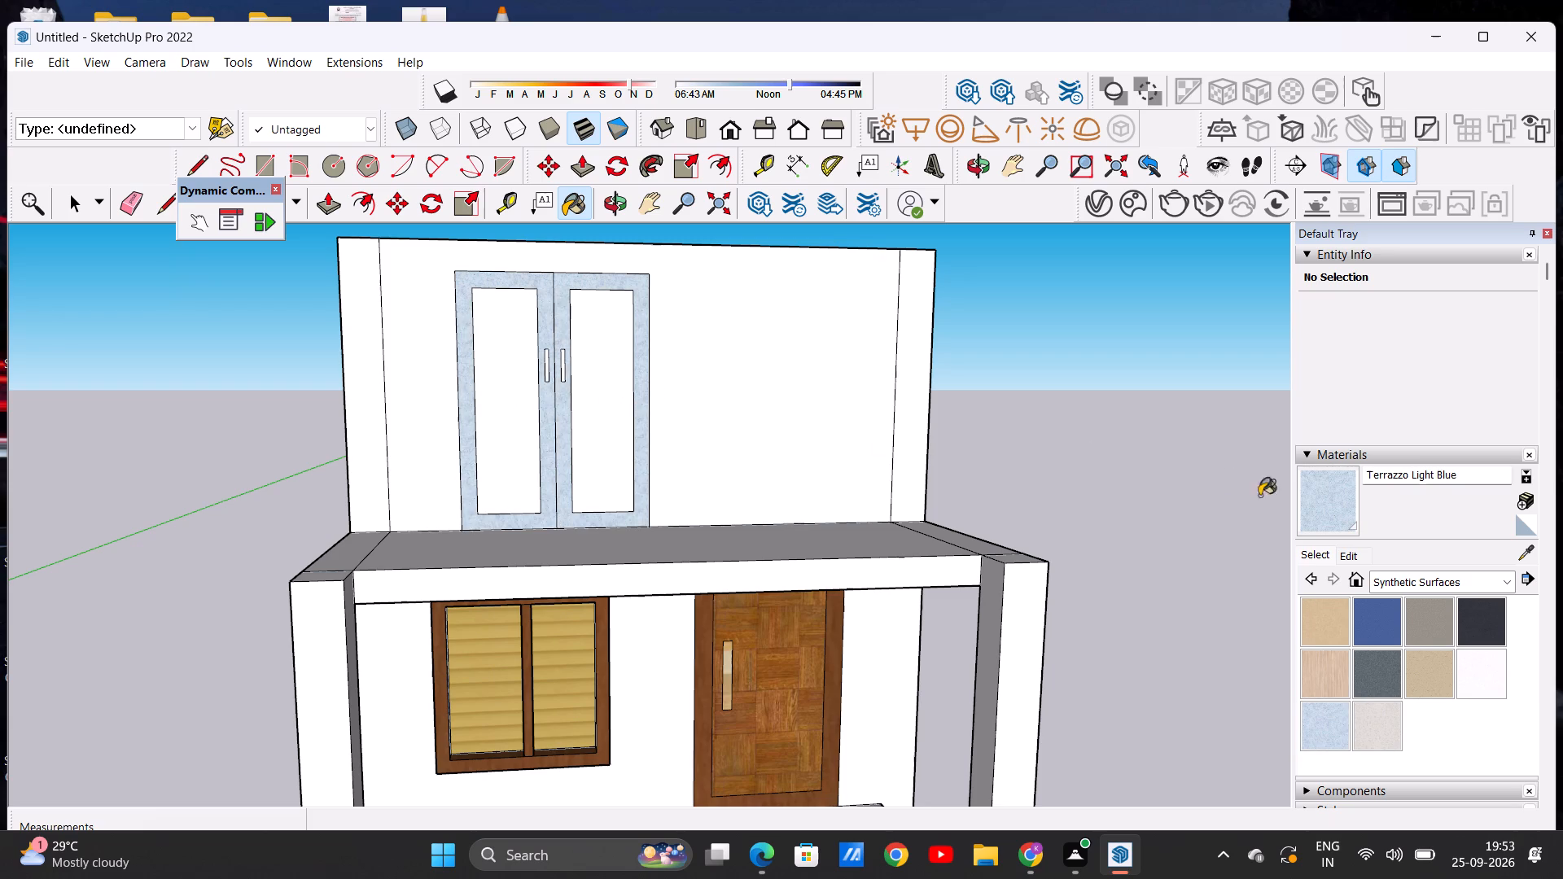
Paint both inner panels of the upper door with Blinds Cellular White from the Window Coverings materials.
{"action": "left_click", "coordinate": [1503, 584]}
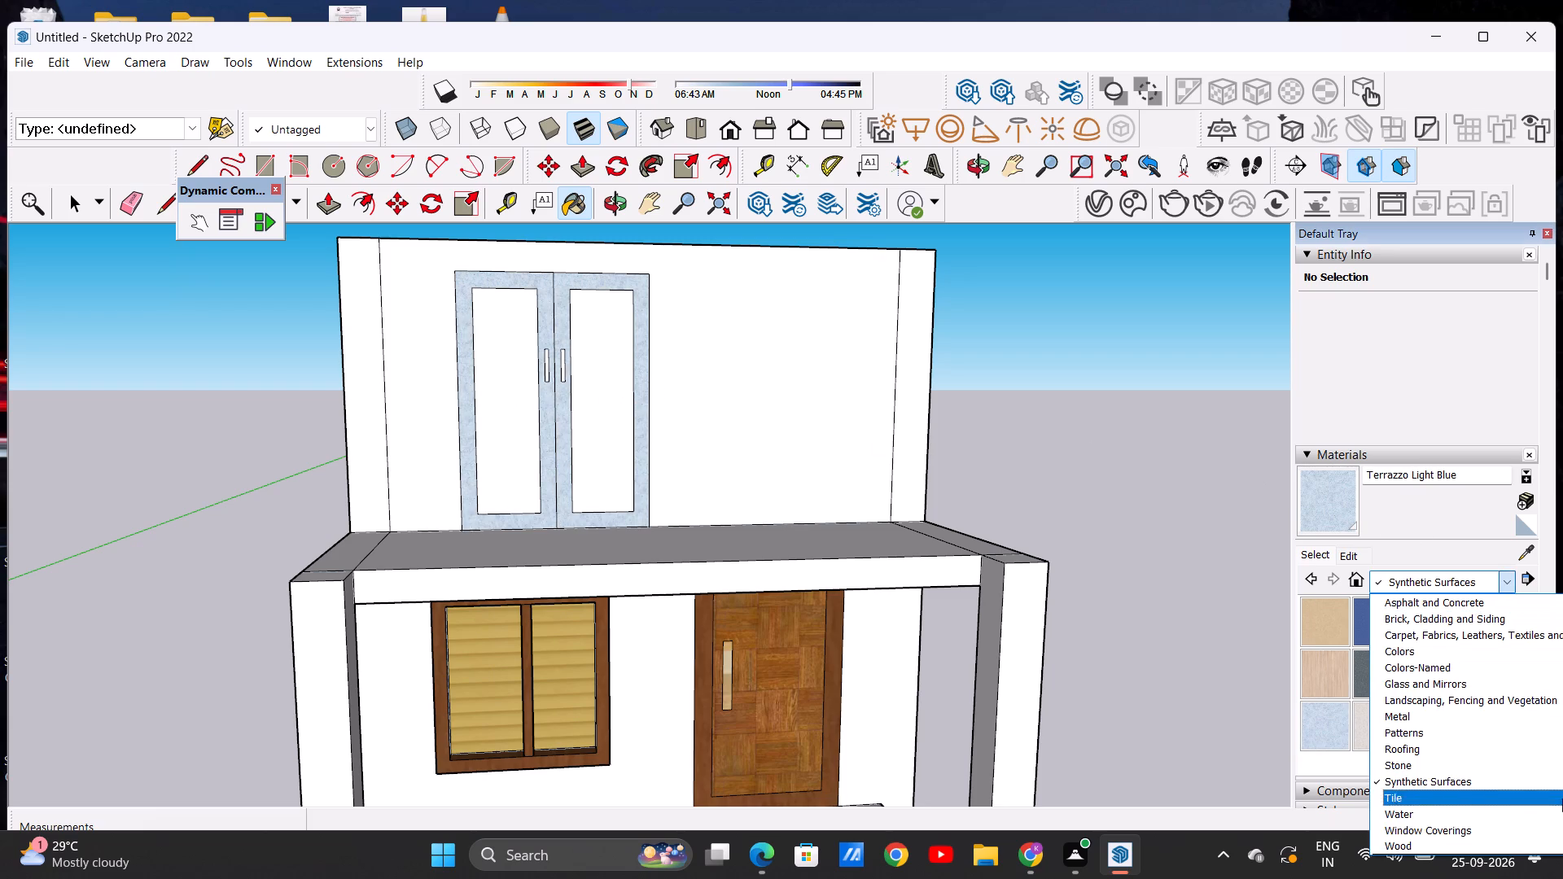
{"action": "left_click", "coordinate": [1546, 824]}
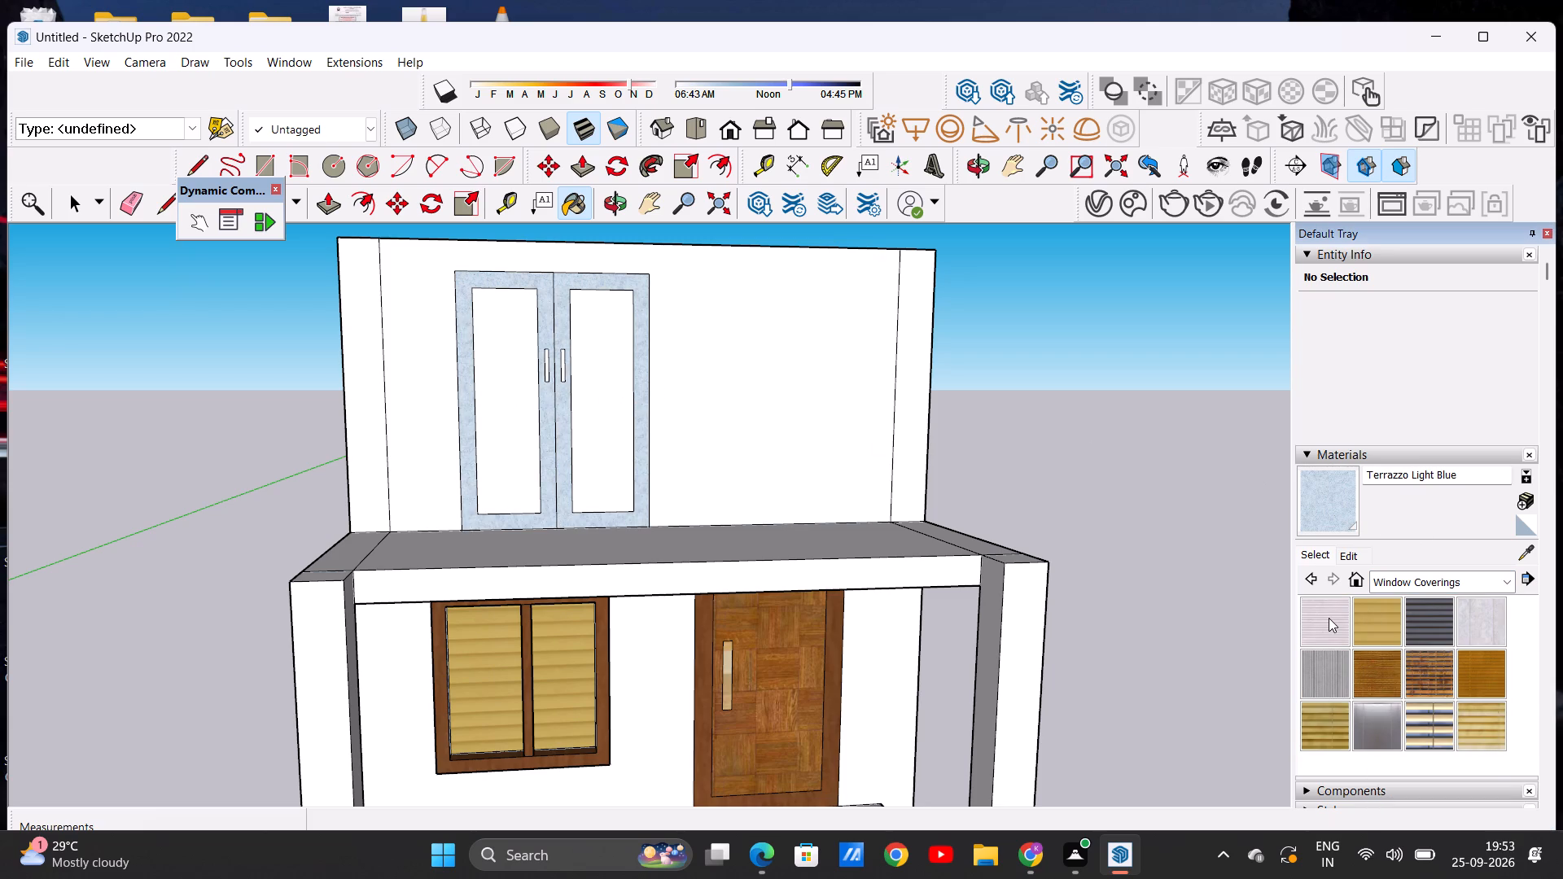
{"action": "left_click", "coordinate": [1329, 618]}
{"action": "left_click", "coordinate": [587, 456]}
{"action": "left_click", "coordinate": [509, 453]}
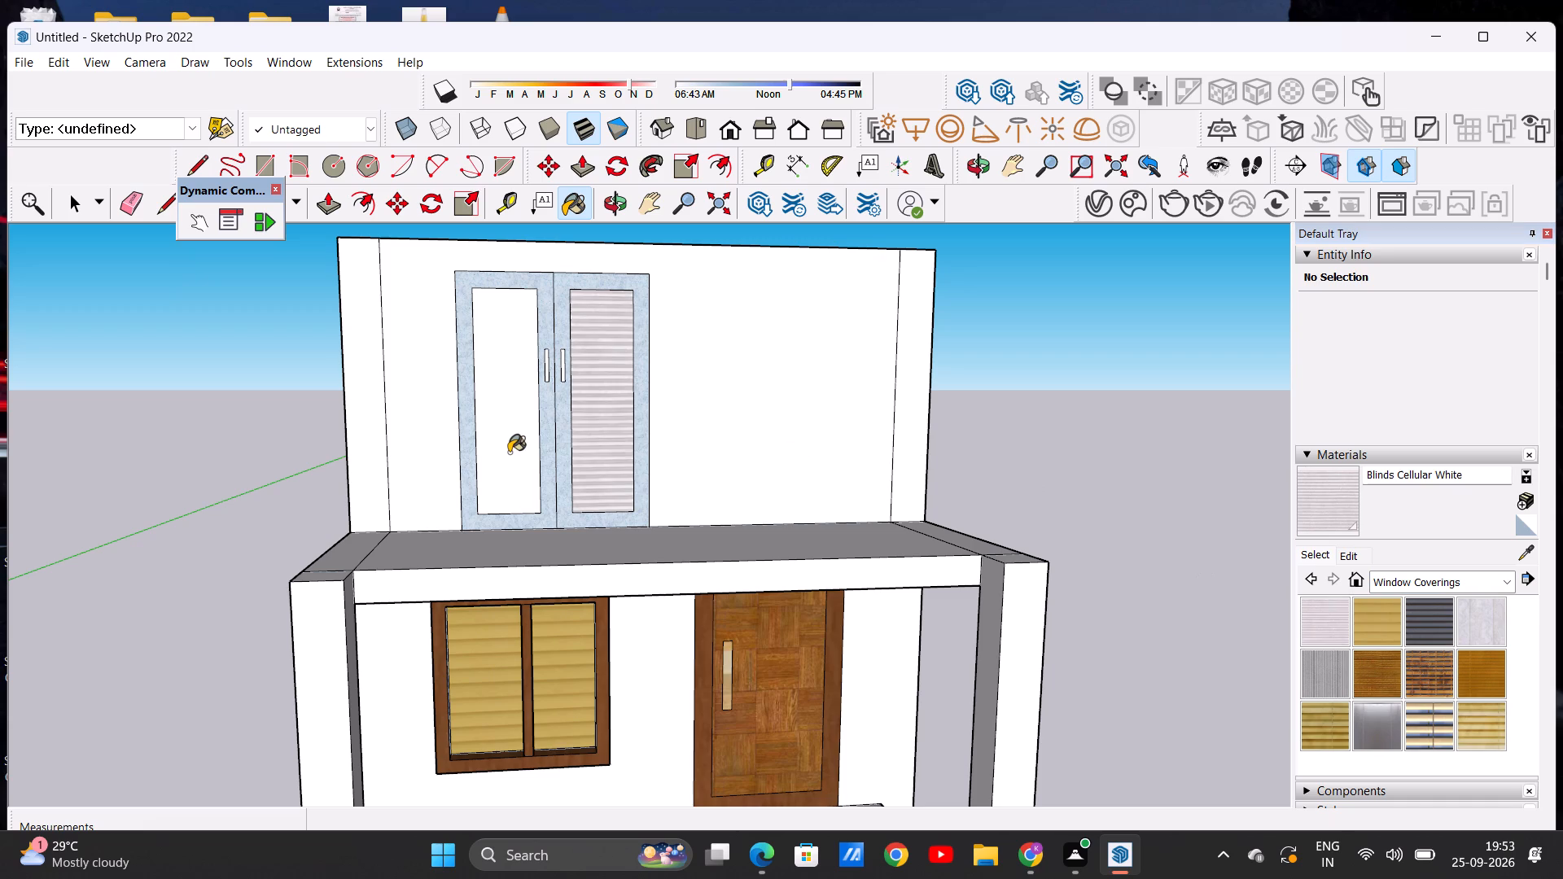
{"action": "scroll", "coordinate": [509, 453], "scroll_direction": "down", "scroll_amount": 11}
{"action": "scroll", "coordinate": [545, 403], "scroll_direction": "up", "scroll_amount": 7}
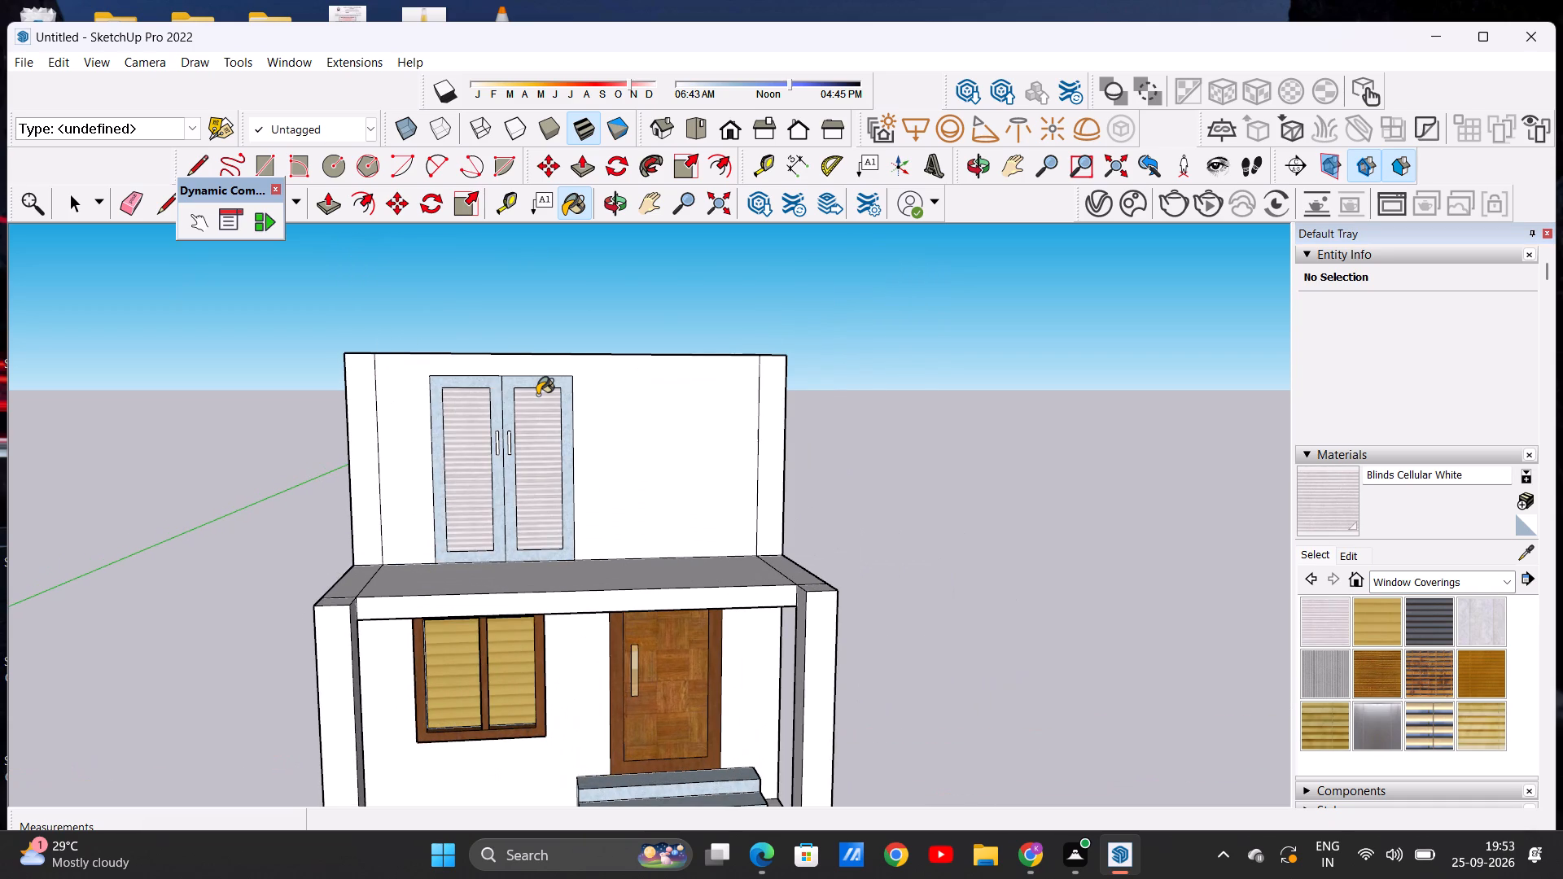
Paint both inner panels of the upper door with Blinds Vertical Pattern.
{"action": "left_click", "coordinate": [1484, 614]}
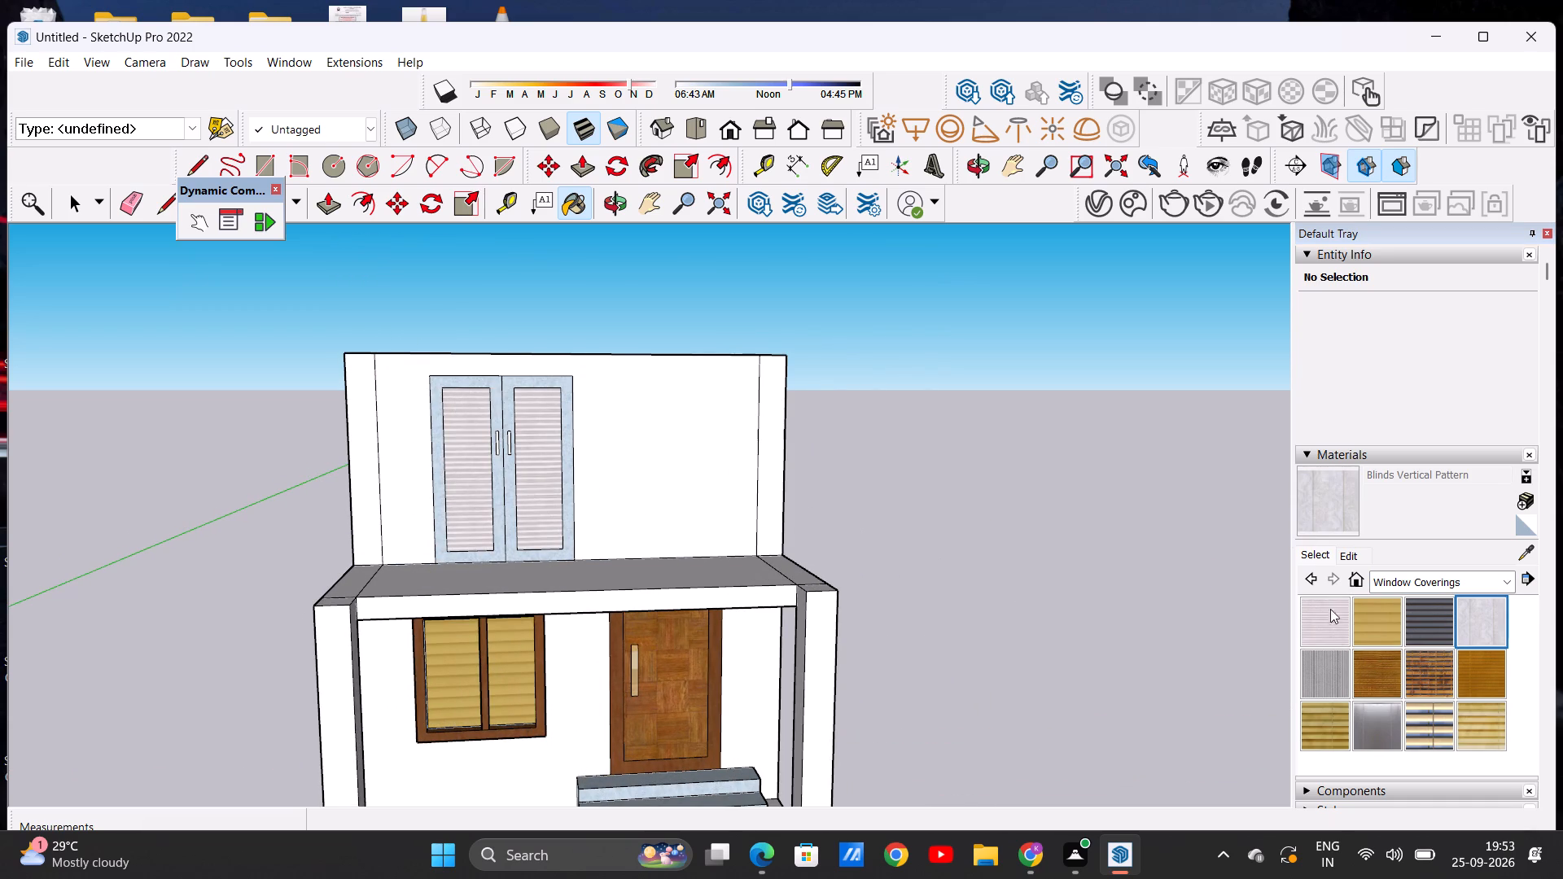
{"action": "left_click", "coordinate": [545, 470]}
{"action": "left_click", "coordinate": [471, 480]}
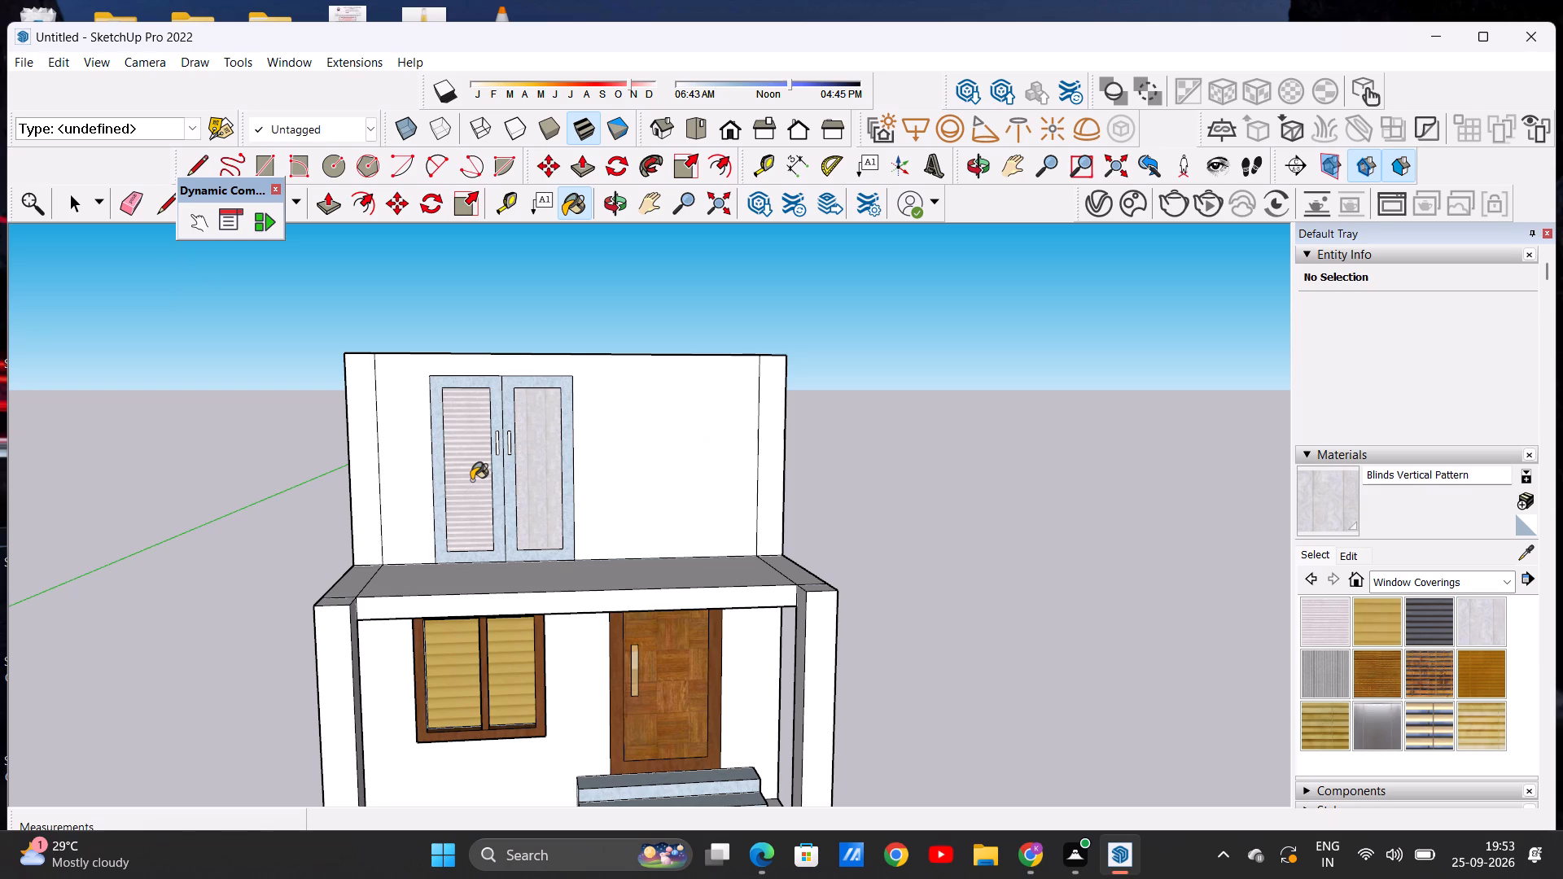
{"action": "scroll", "coordinate": [462, 487], "scroll_direction": "up", "scroll_amount": 11}
{"action": "scroll", "coordinate": [477, 491], "scroll_direction": "down", "scroll_amount": 20}
{"action": "scroll", "coordinate": [477, 491], "scroll_direction": "down", "scroll_amount": 1}
{"action": "scroll", "coordinate": [515, 462], "scroll_direction": "up", "scroll_amount": 3}
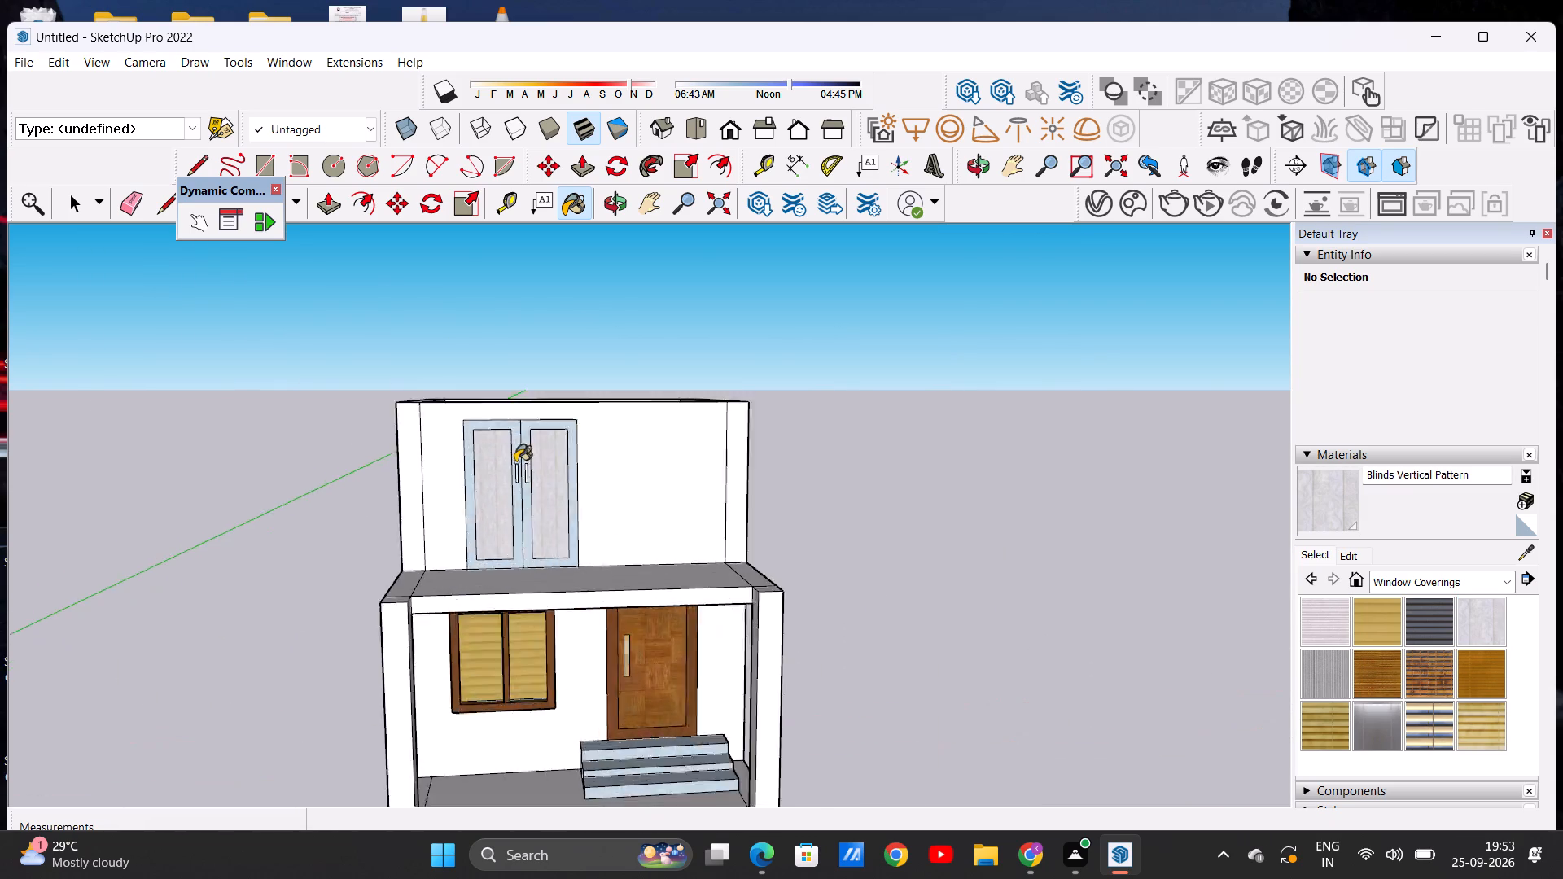
{"action": "scroll", "coordinate": [515, 462], "scroll_direction": "up", "scroll_amount": 10}
{"action": "scroll", "coordinate": [597, 476], "scroll_direction": "down", "scroll_amount": 6}
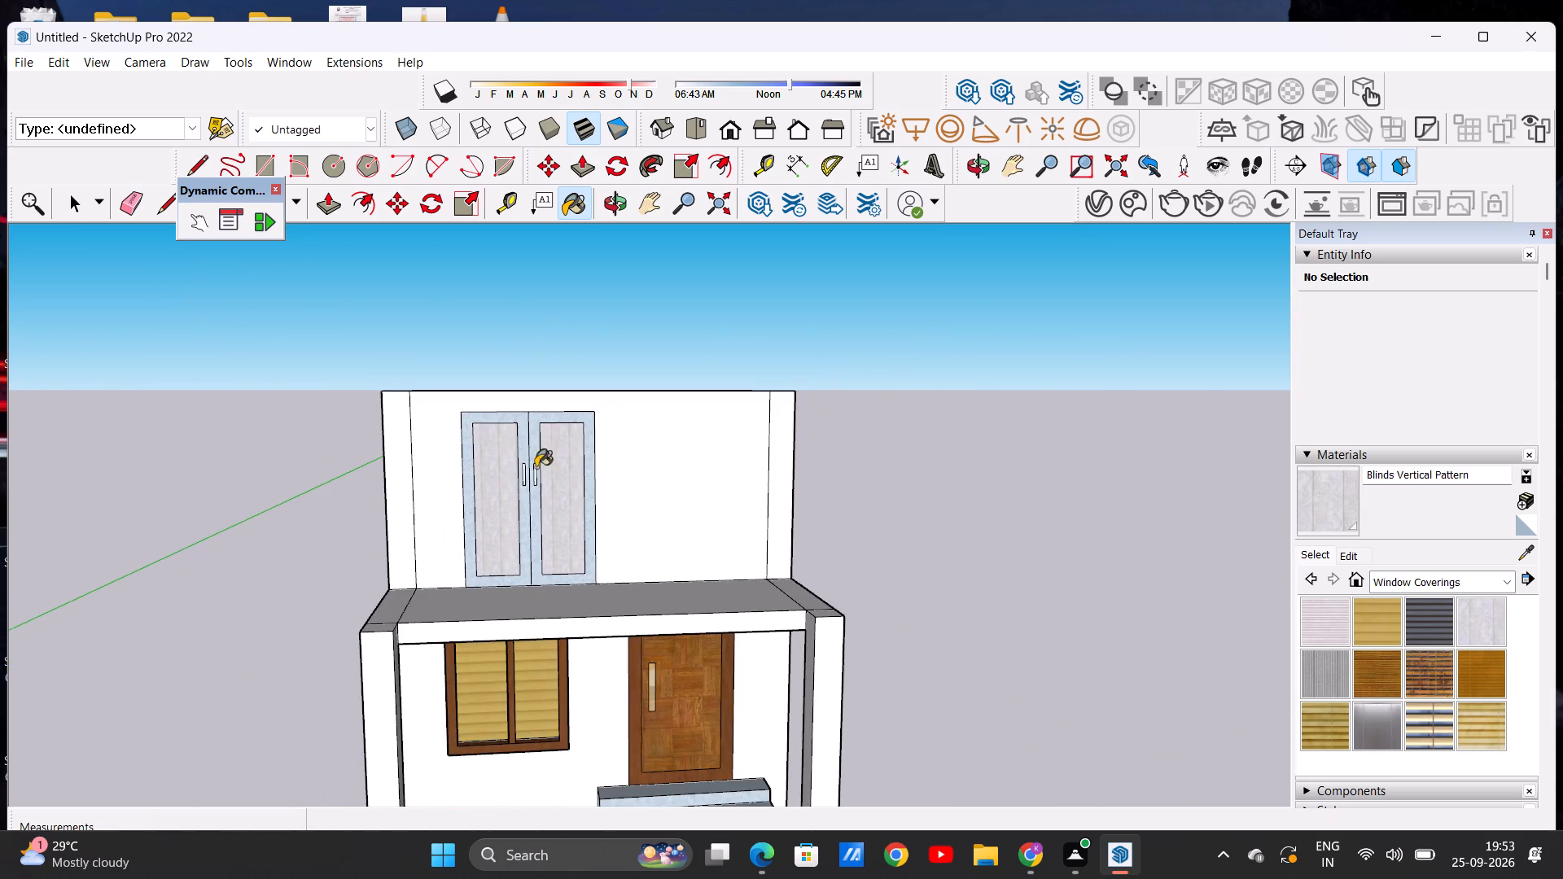
{"action": "scroll", "coordinate": [500, 467], "scroll_direction": "up", "scroll_amount": 4}
{"action": "key", "text": "space"}
Examine the painted upper door and the building's whole front elevation from a distance and close up.
{"action": "scroll", "coordinate": [554, 474], "scroll_direction": "down", "scroll_amount": 12}
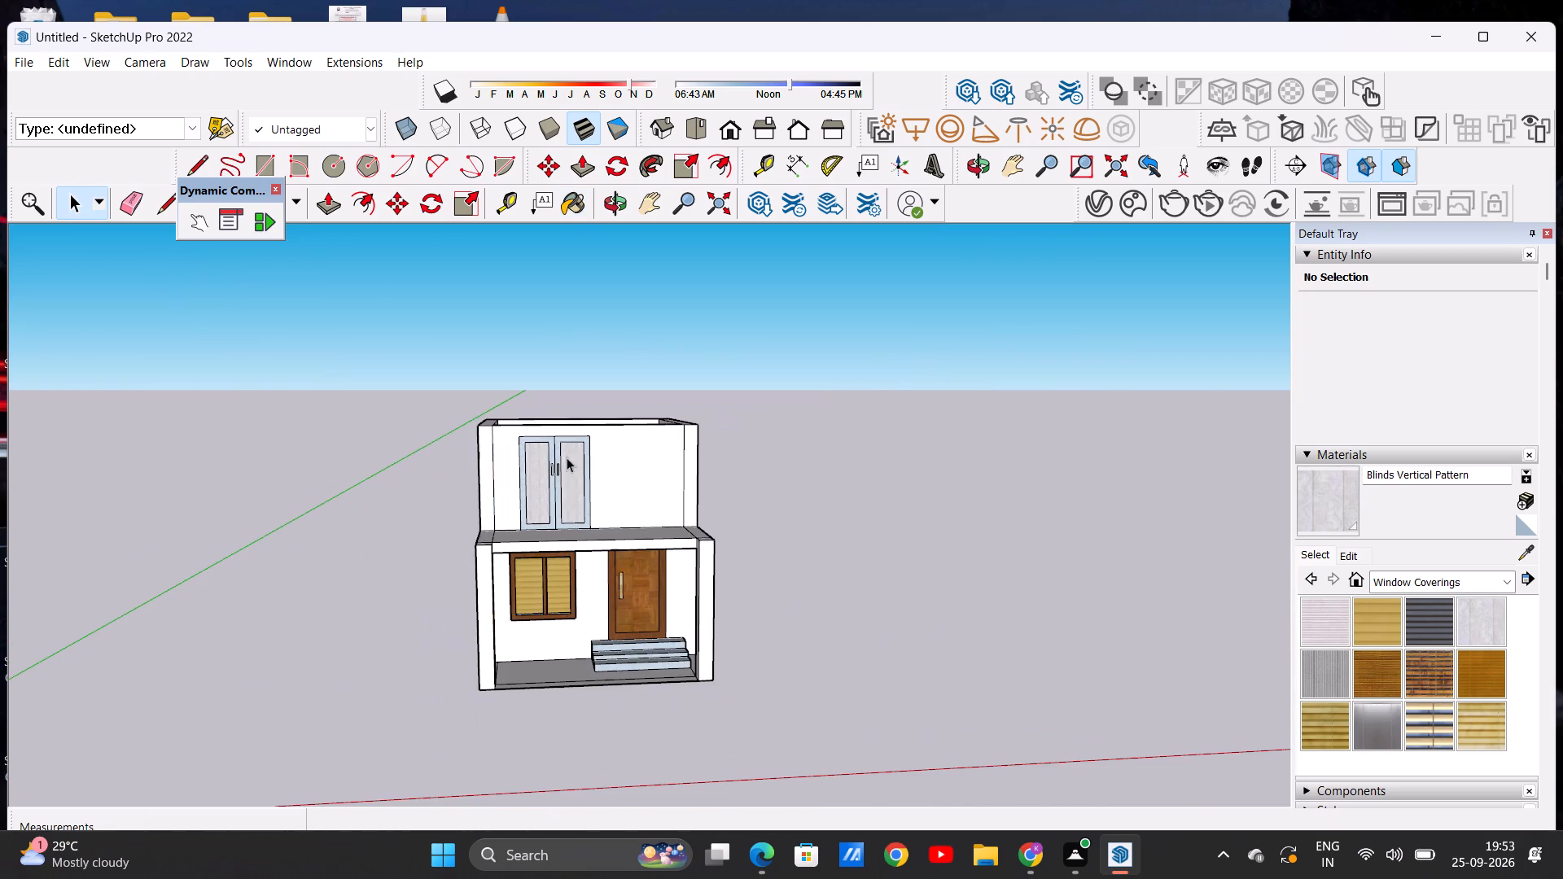
{"action": "scroll", "coordinate": [566, 463], "scroll_direction": "down", "scroll_amount": 3}
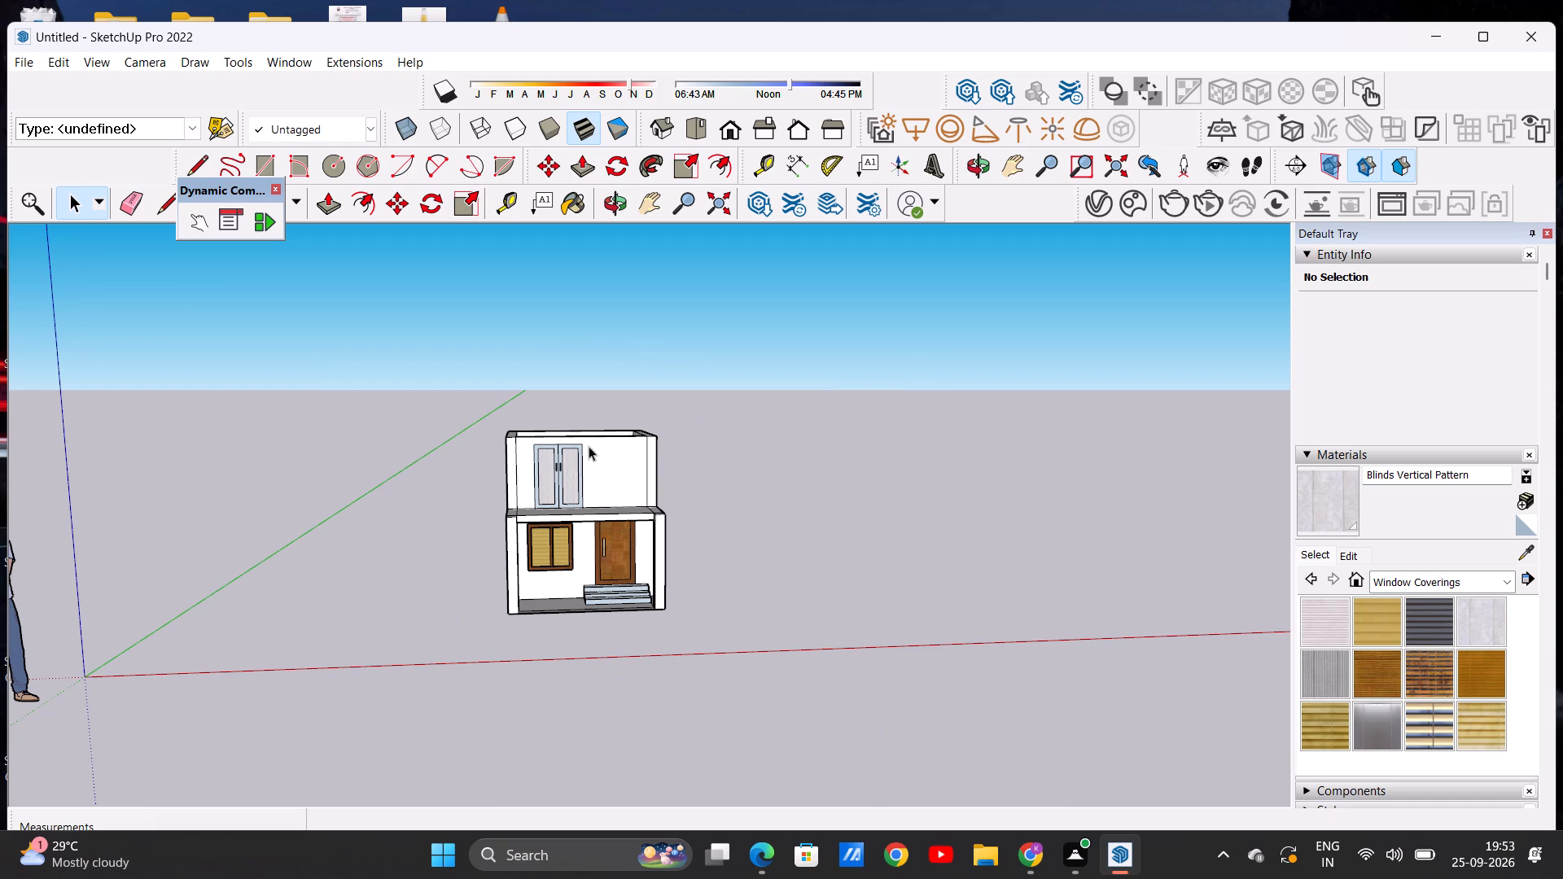
{"action": "scroll", "coordinate": [567, 454], "scroll_direction": "up", "scroll_amount": 2}
{"action": "middle_click_drag", "start_coordinate": [562, 486], "coordinate": [549, 459]}
{"action": "scroll", "coordinate": [570, 439], "scroll_direction": "up", "scroll_amount": 2}
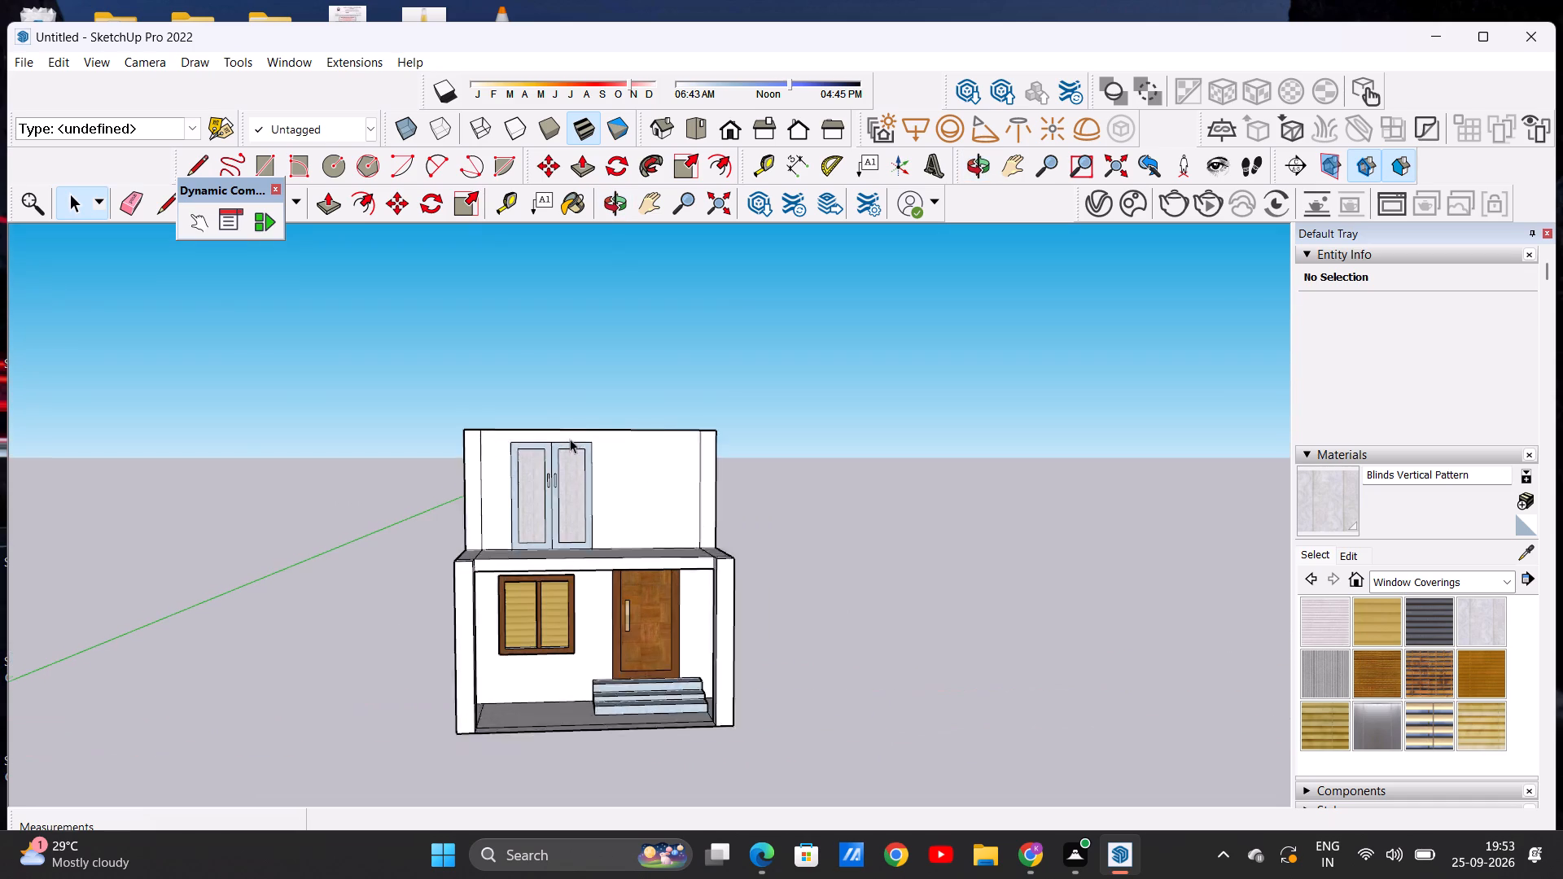
{"action": "scroll", "coordinate": [570, 439], "scroll_direction": "up", "scroll_amount": 2}
{"action": "scroll", "coordinate": [572, 439], "scroll_direction": "down", "scroll_amount": 8}
{"action": "scroll", "coordinate": [573, 432], "scroll_direction": "up", "scroll_amount": 4}
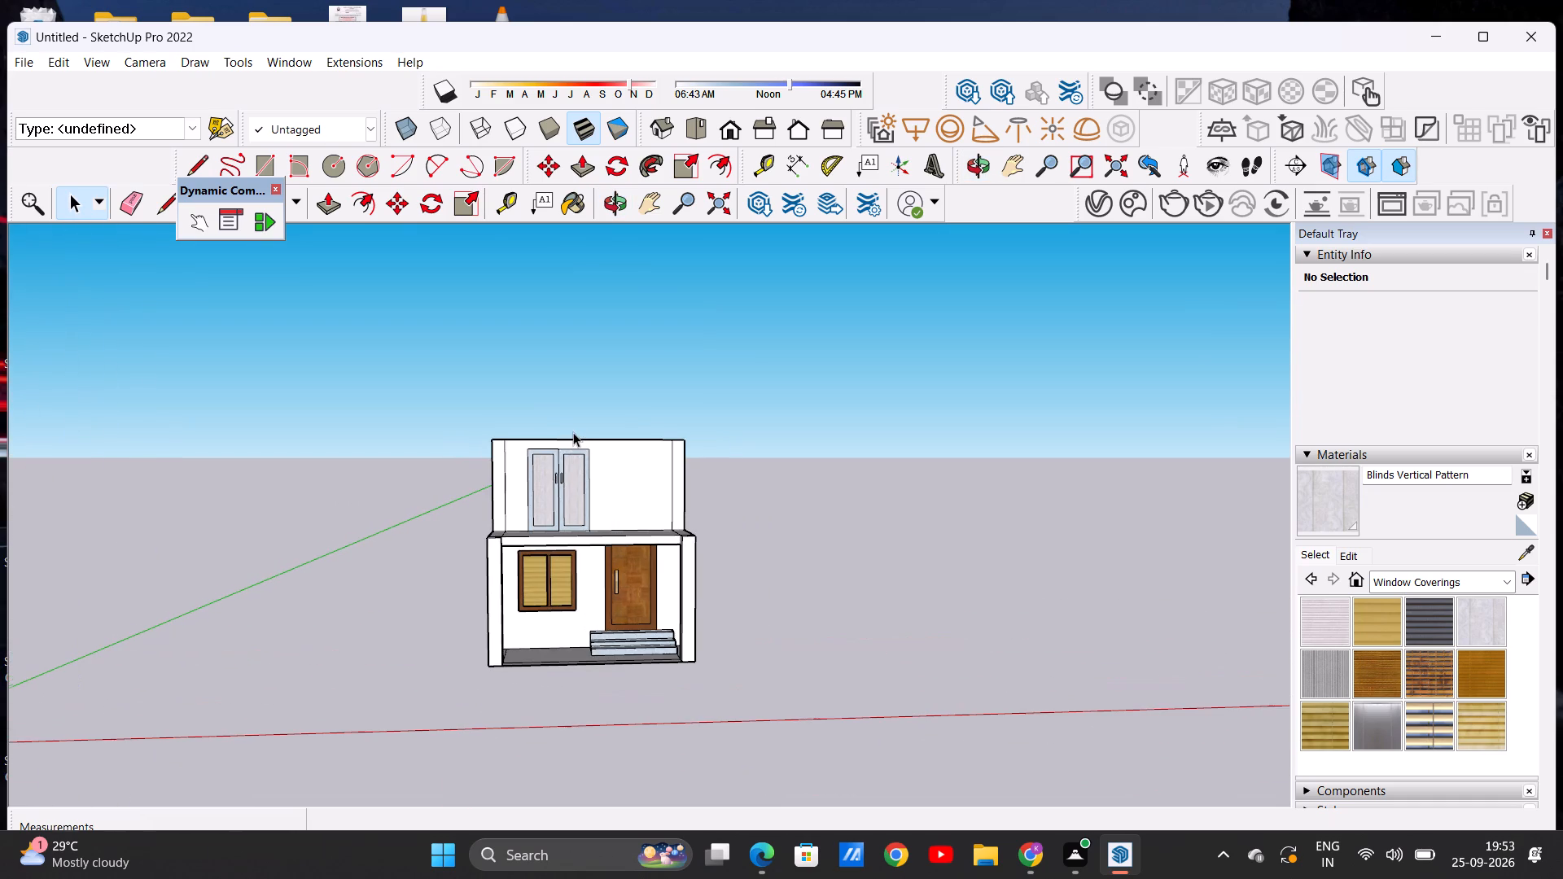
{"action": "scroll", "coordinate": [573, 432], "scroll_direction": "up", "scroll_amount": 5}
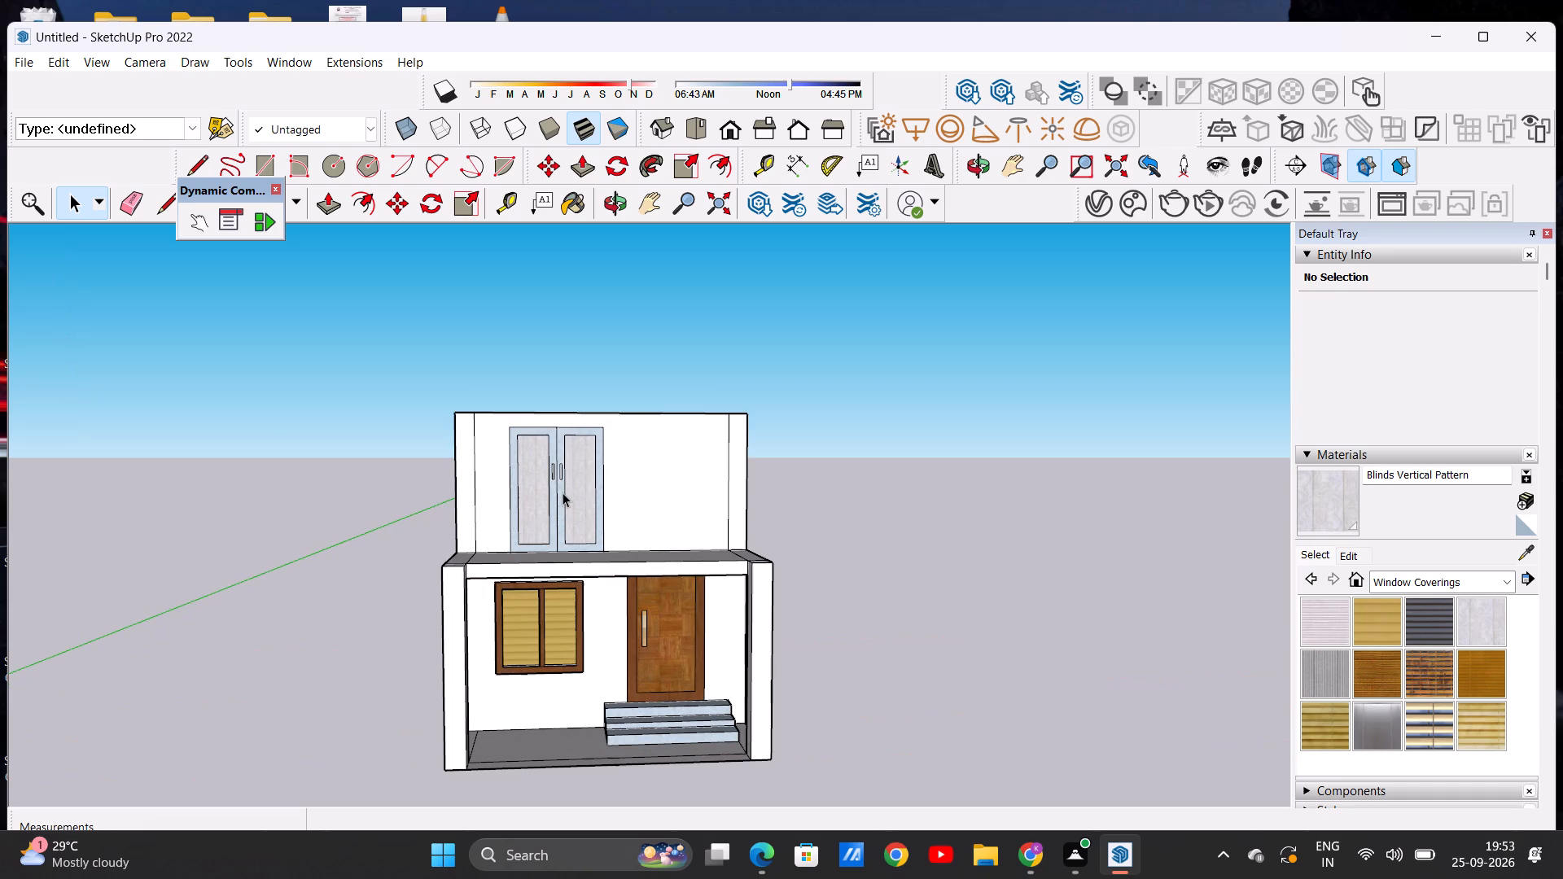
{"action": "middle_click_drag", "start_coordinate": [566, 558], "coordinate": [541, 557]}
{"action": "scroll", "coordinate": [591, 465], "scroll_direction": "up", "scroll_amount": 4}
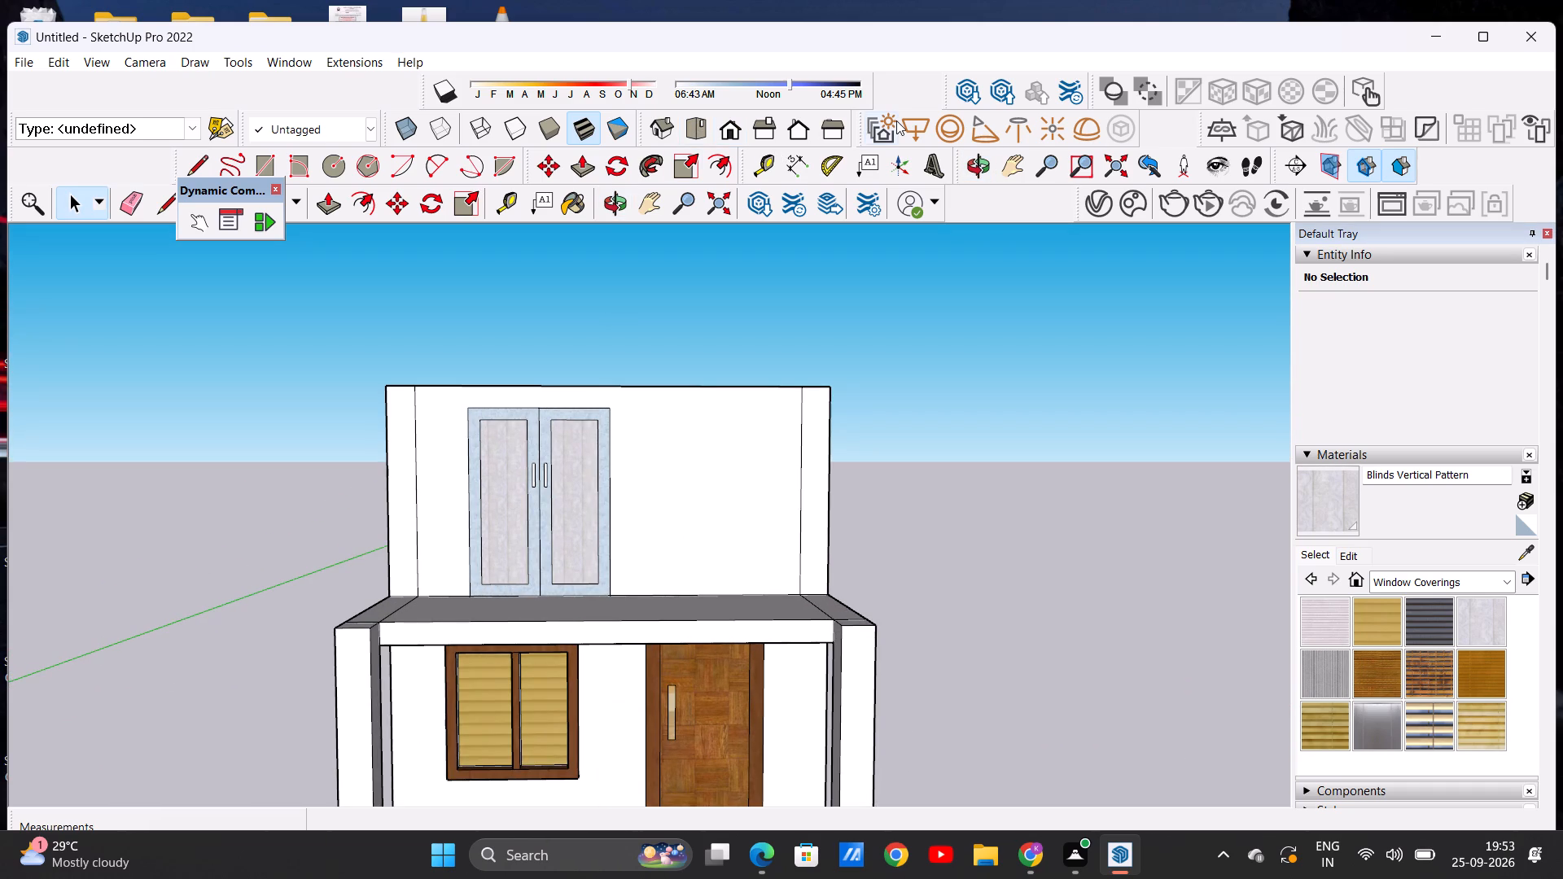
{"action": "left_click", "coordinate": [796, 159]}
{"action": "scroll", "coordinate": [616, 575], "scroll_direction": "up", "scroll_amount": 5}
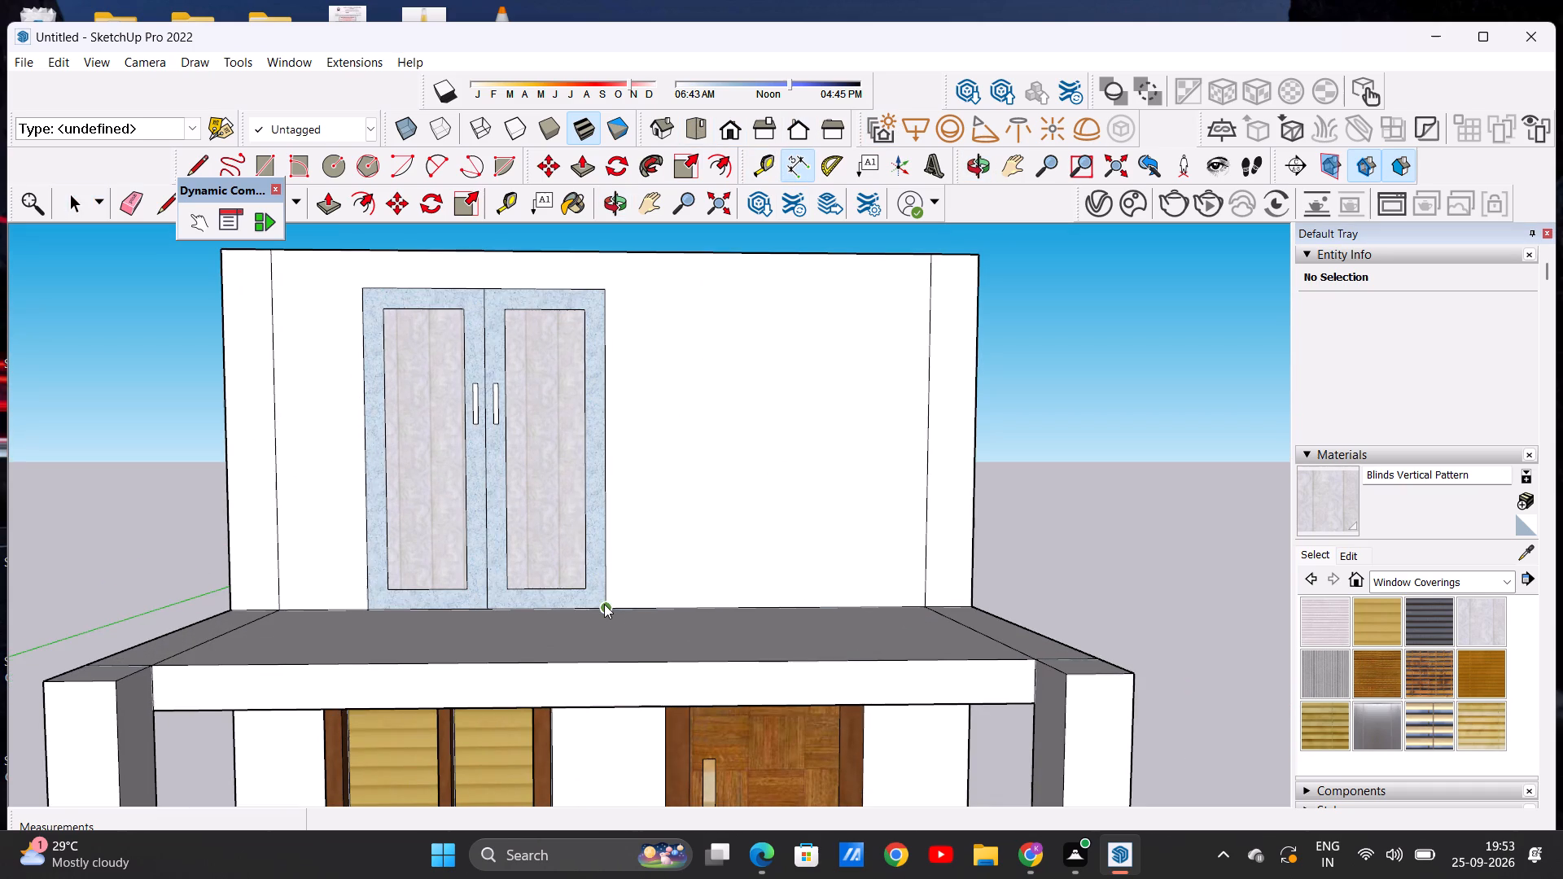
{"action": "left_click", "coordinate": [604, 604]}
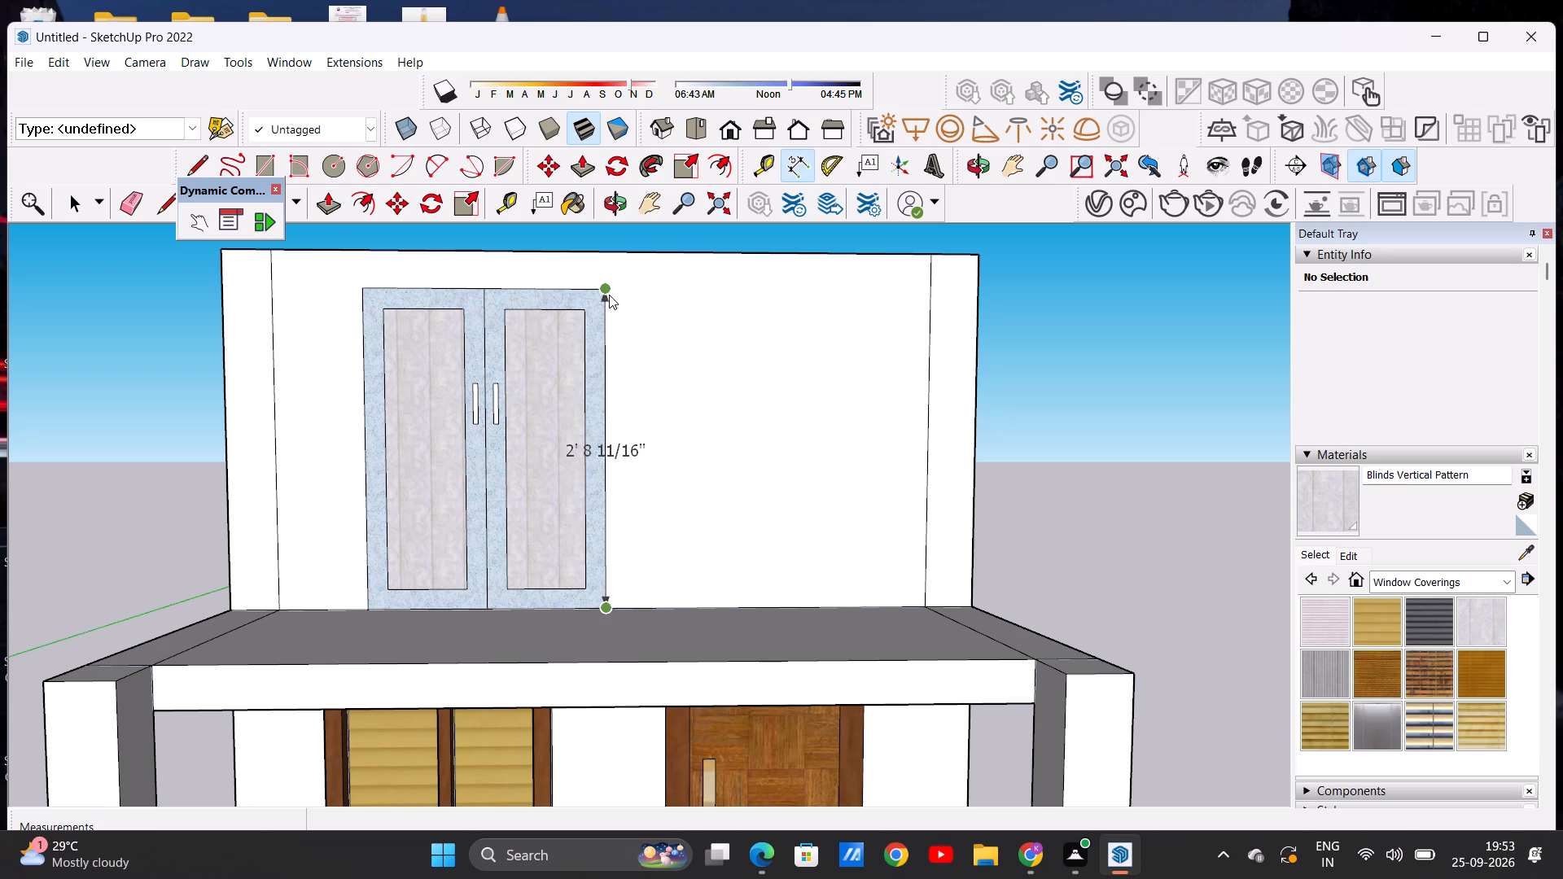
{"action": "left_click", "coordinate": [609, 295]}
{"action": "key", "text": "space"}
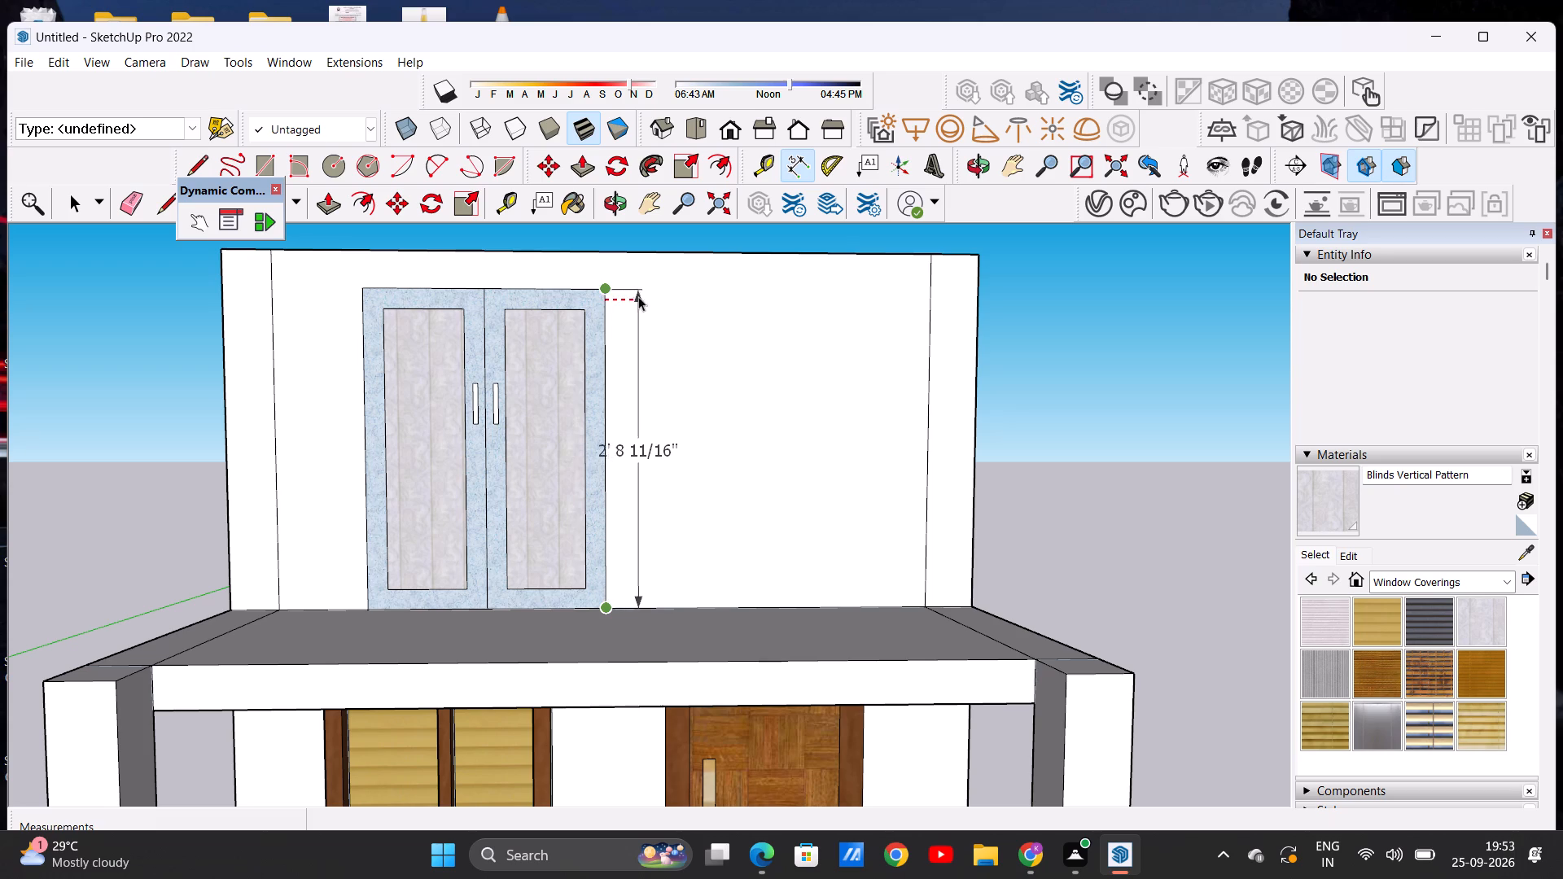
Examine the painted upper door with its handles and the whole front elevation, close up and from a distance.
{"action": "scroll", "coordinate": [654, 399], "scroll_direction": "down", "scroll_amount": 13}
{"action": "scroll", "coordinate": [569, 422], "scroll_direction": "up", "scroll_amount": 1}
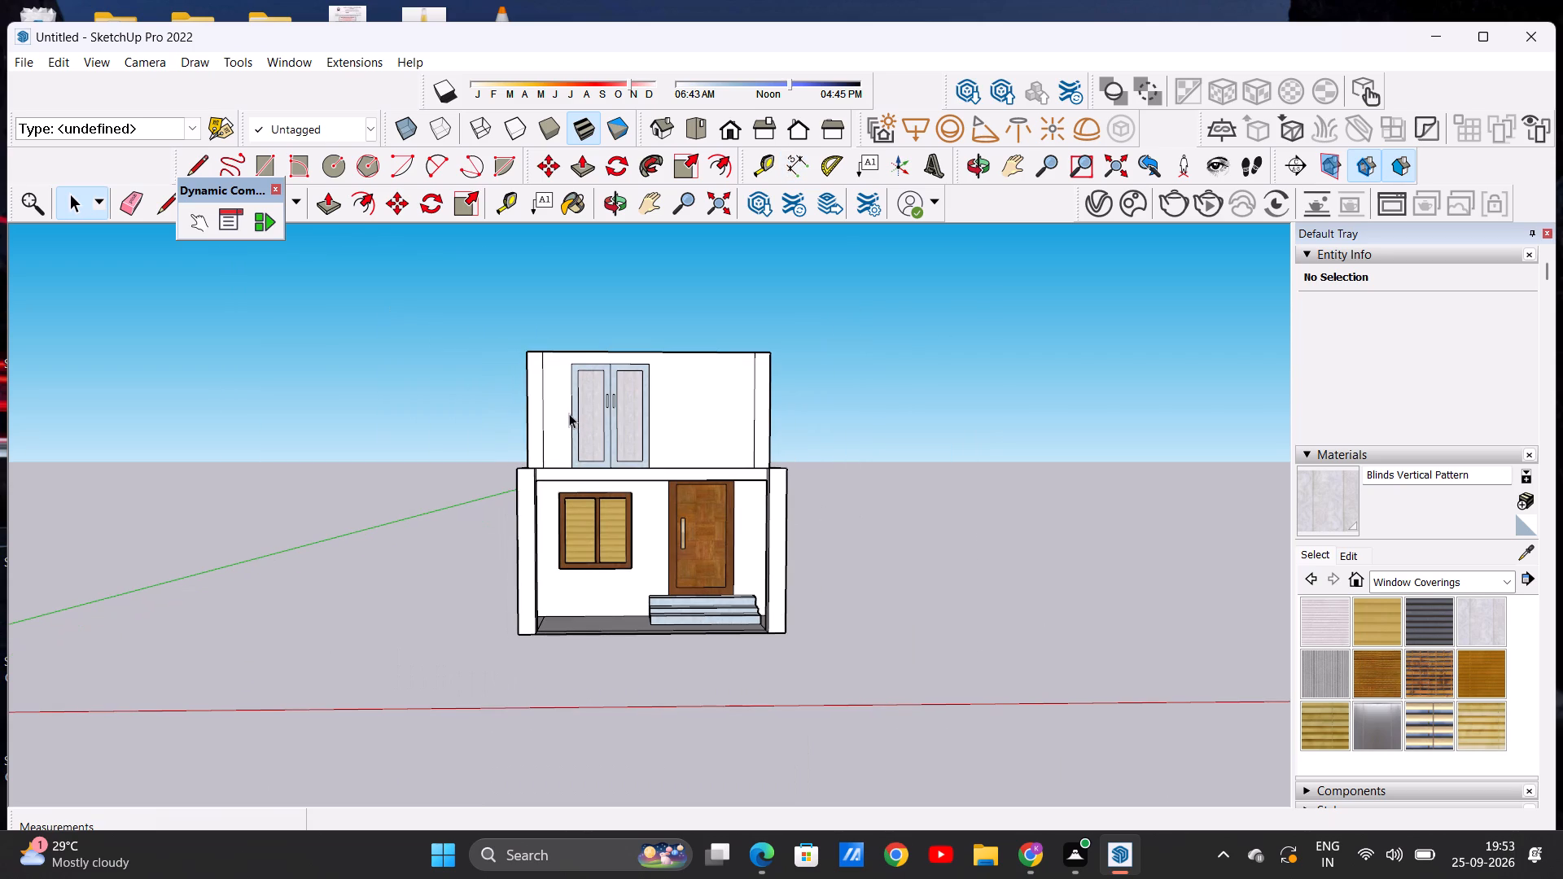
{"action": "scroll", "coordinate": [569, 409], "scroll_direction": "down", "scroll_amount": 5}
{"action": "scroll", "coordinate": [582, 425], "scroll_direction": "up", "scroll_amount": 4}
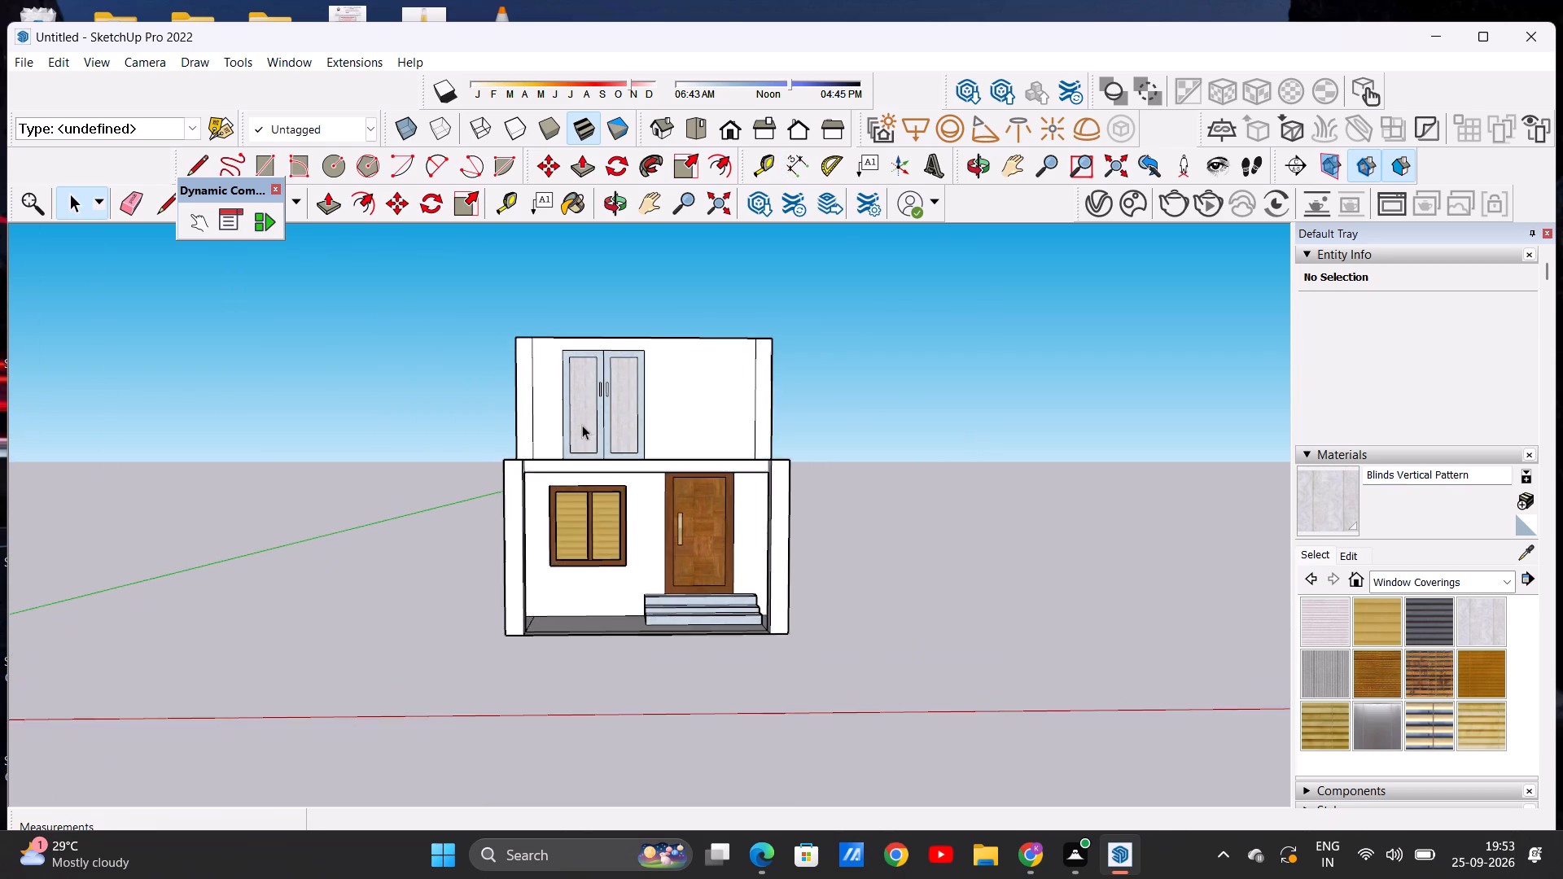
{"action": "scroll", "coordinate": [582, 425], "scroll_direction": "up", "scroll_amount": 2}
{"action": "scroll", "coordinate": [655, 378], "scroll_direction": "up", "scroll_amount": 5}
{"action": "scroll", "coordinate": [584, 400], "scroll_direction": "up", "scroll_amount": 4}
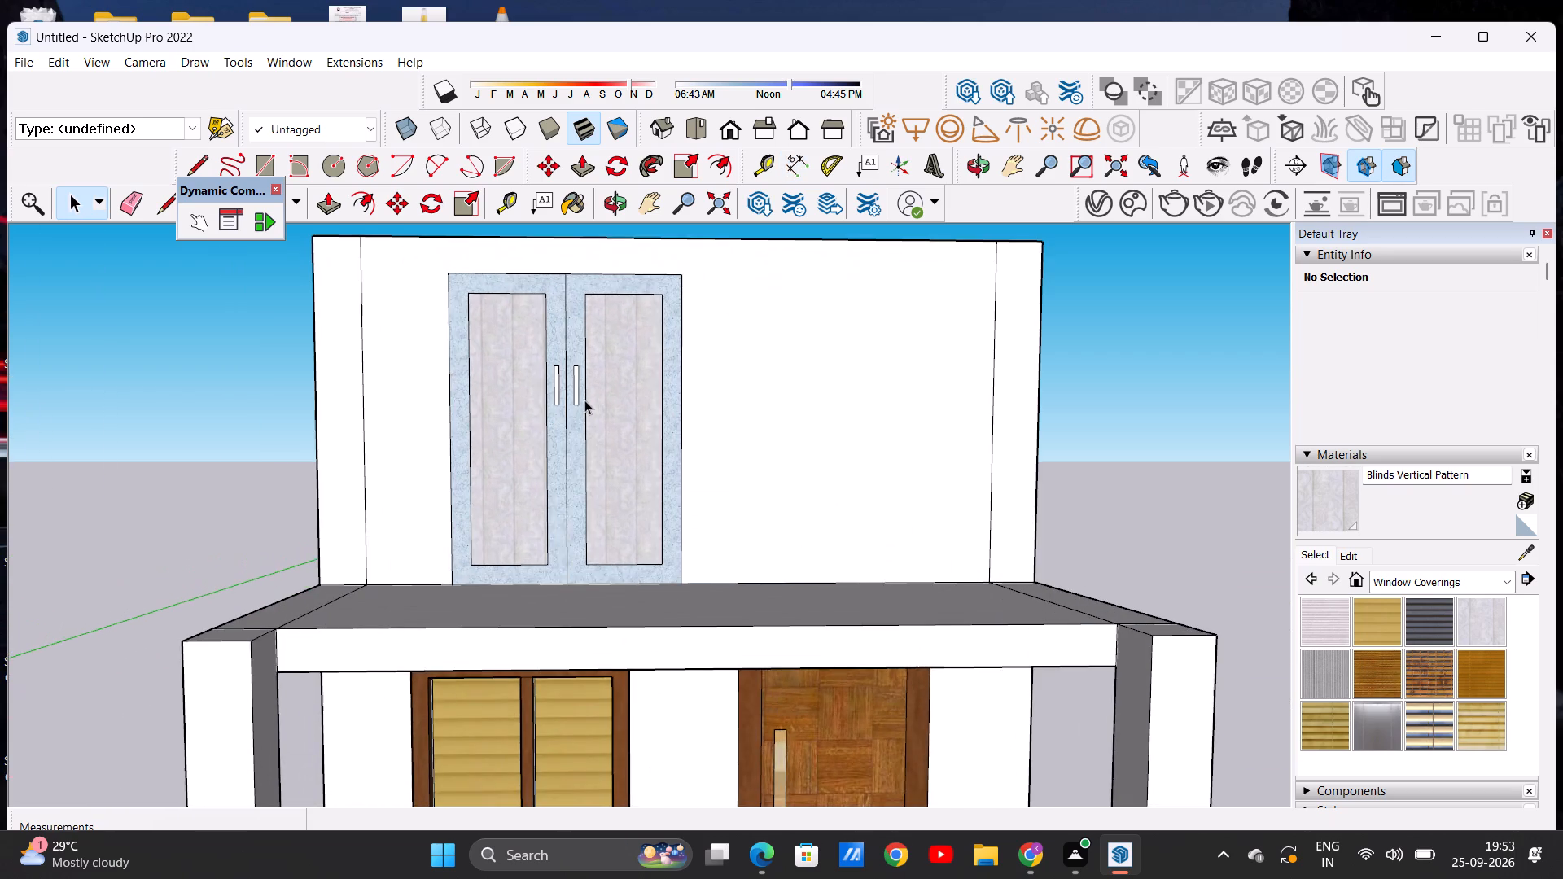
{"action": "scroll", "coordinate": [528, 378], "scroll_direction": "up", "scroll_amount": 6}
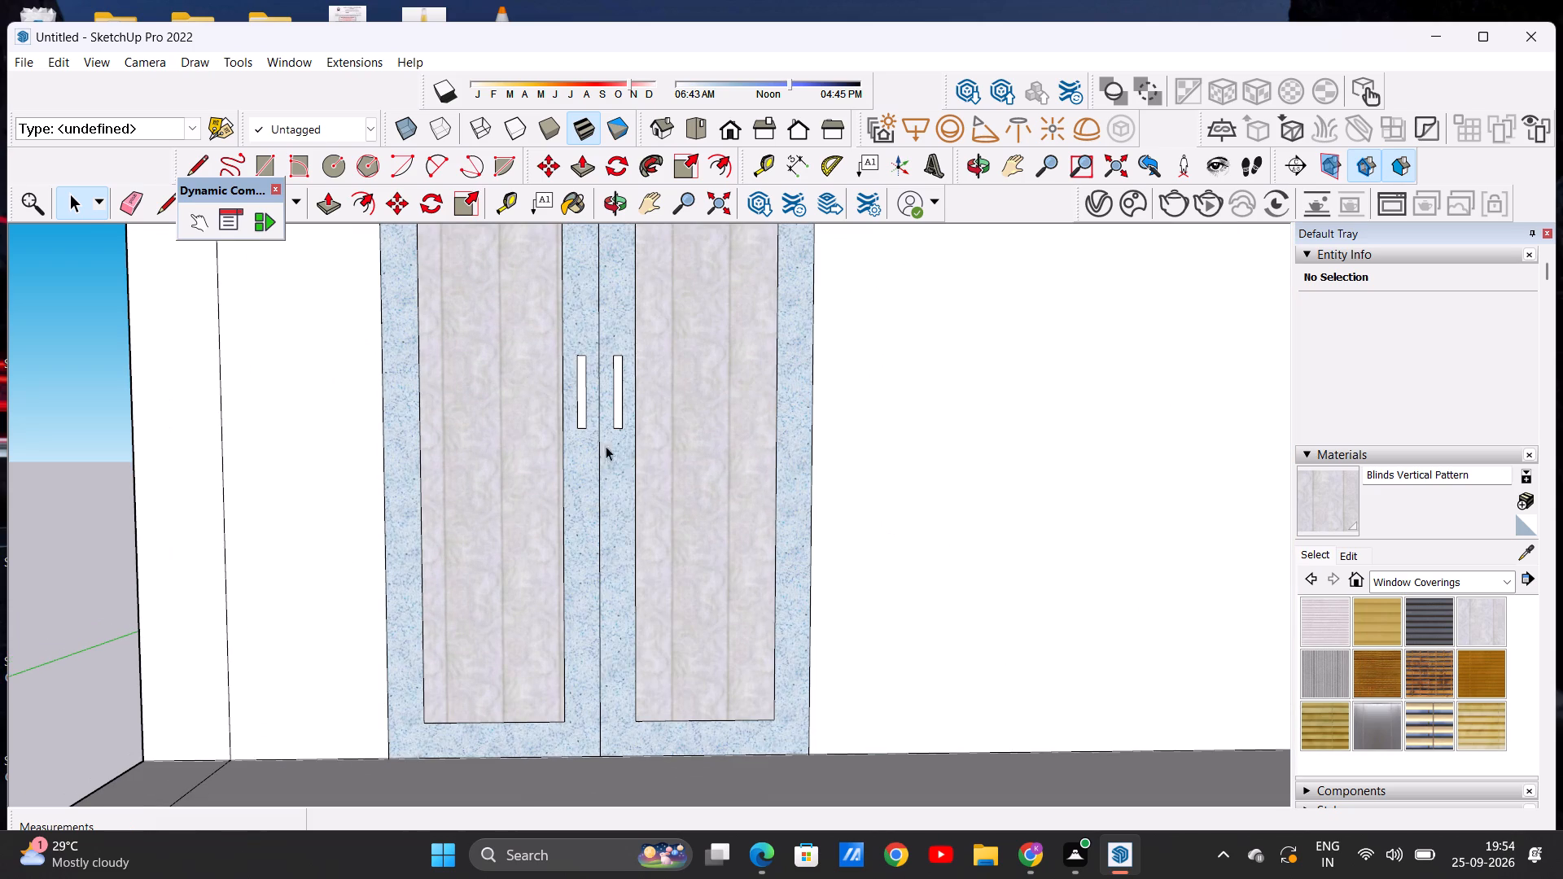
{"action": "scroll", "coordinate": [606, 450], "scroll_direction": "down", "scroll_amount": 15}
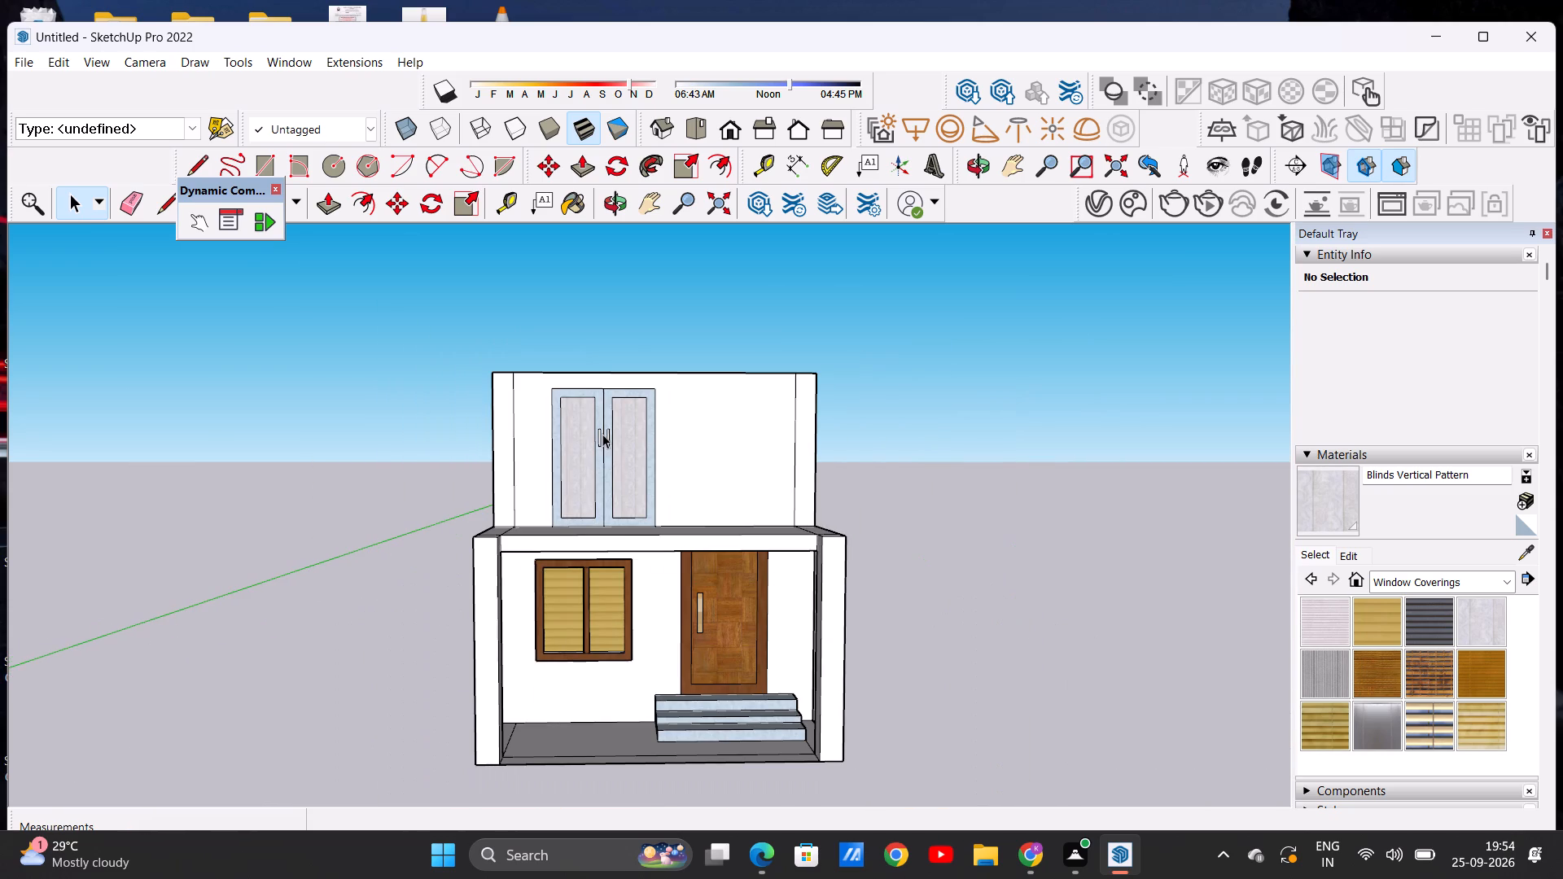
{"action": "scroll", "coordinate": [602, 434], "scroll_direction": "down", "scroll_amount": 2}
Push/Pull the narrow strip of the porch roof on the window side up 3' 7/16", level with the upper-storey walls.
{"action": "middle_click_drag", "start_coordinate": [565, 479], "coordinate": [703, 658]}
{"action": "scroll", "coordinate": [525, 584], "scroll_direction": "up", "scroll_amount": 3}
{"action": "middle_click_drag", "start_coordinate": [588, 579], "coordinate": [545, 591]}
{"action": "middle_click_drag", "start_coordinate": [535, 599], "coordinate": [520, 609]}
{"action": "left_click", "coordinate": [322, 212]}
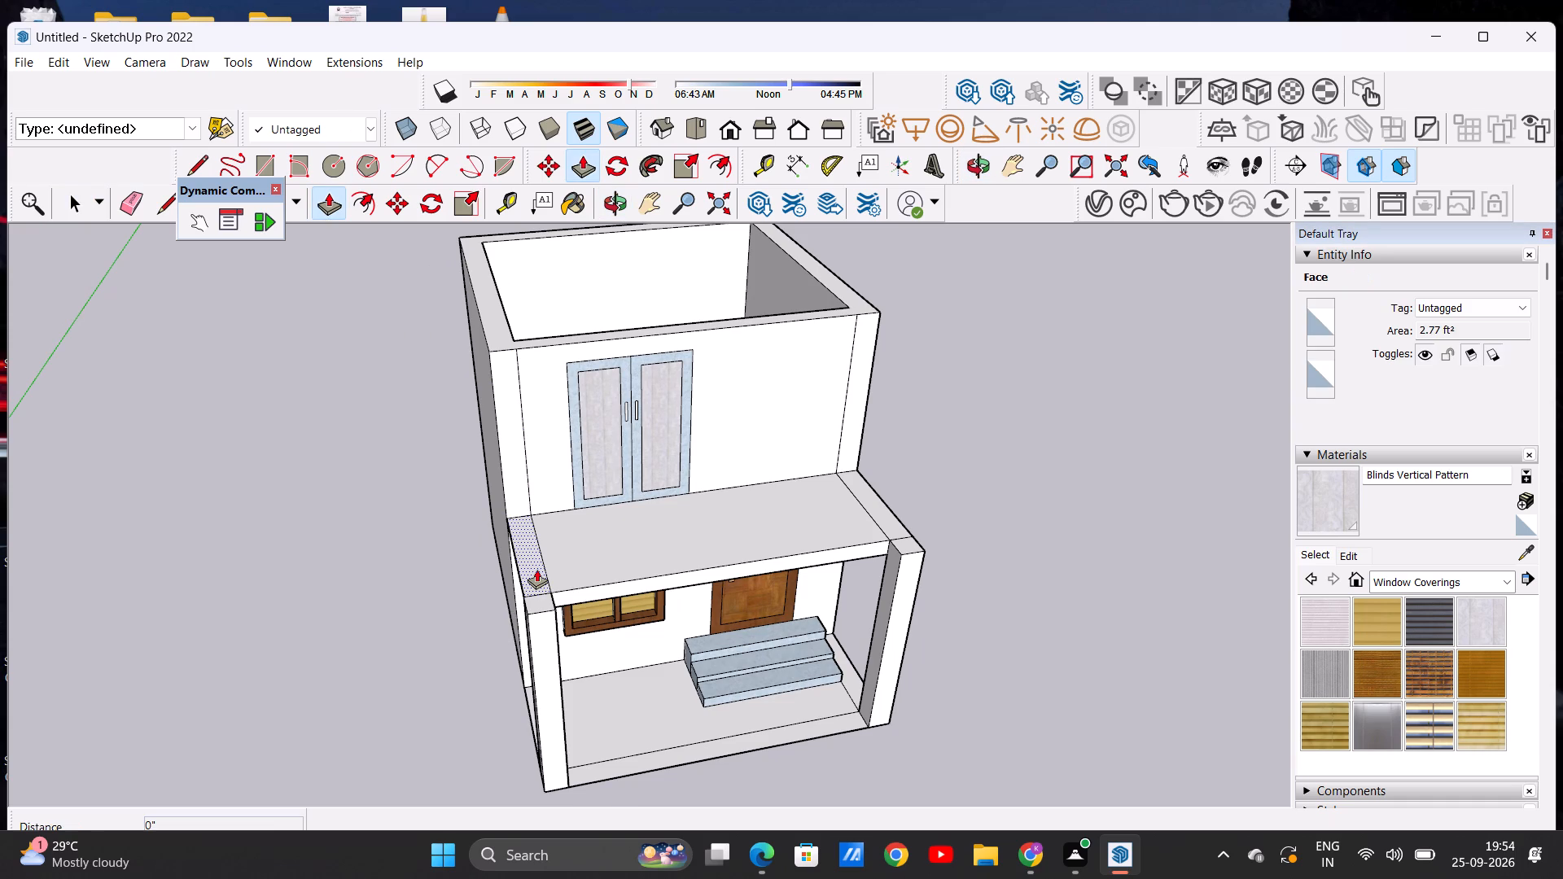
{"action": "left_click", "coordinate": [536, 569]}
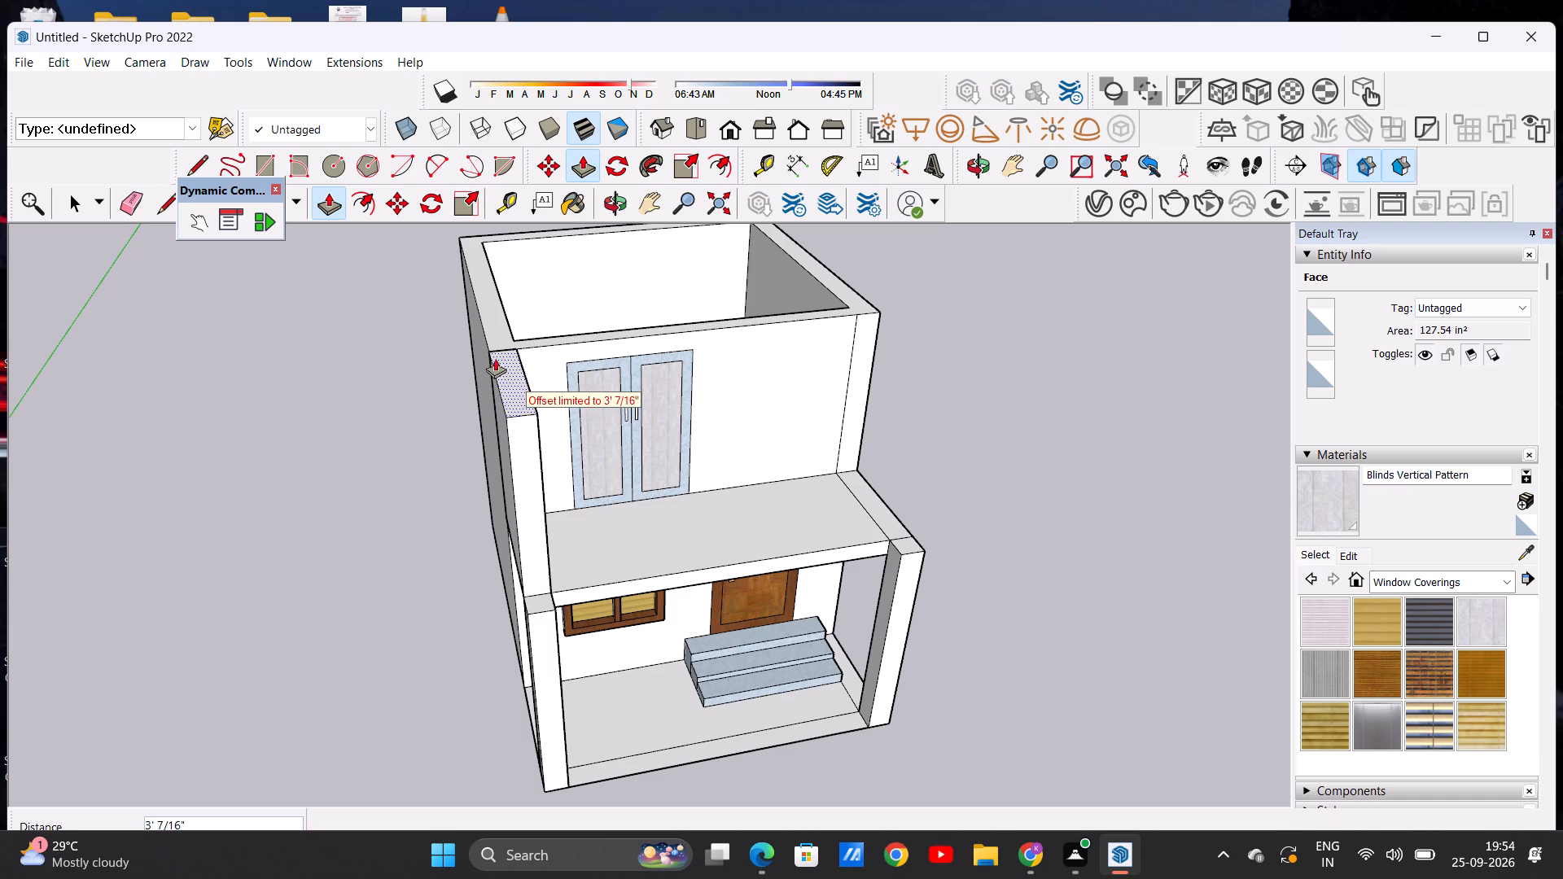
{"action": "left_click", "coordinate": [492, 351]}
{"action": "key", "text": "space"}
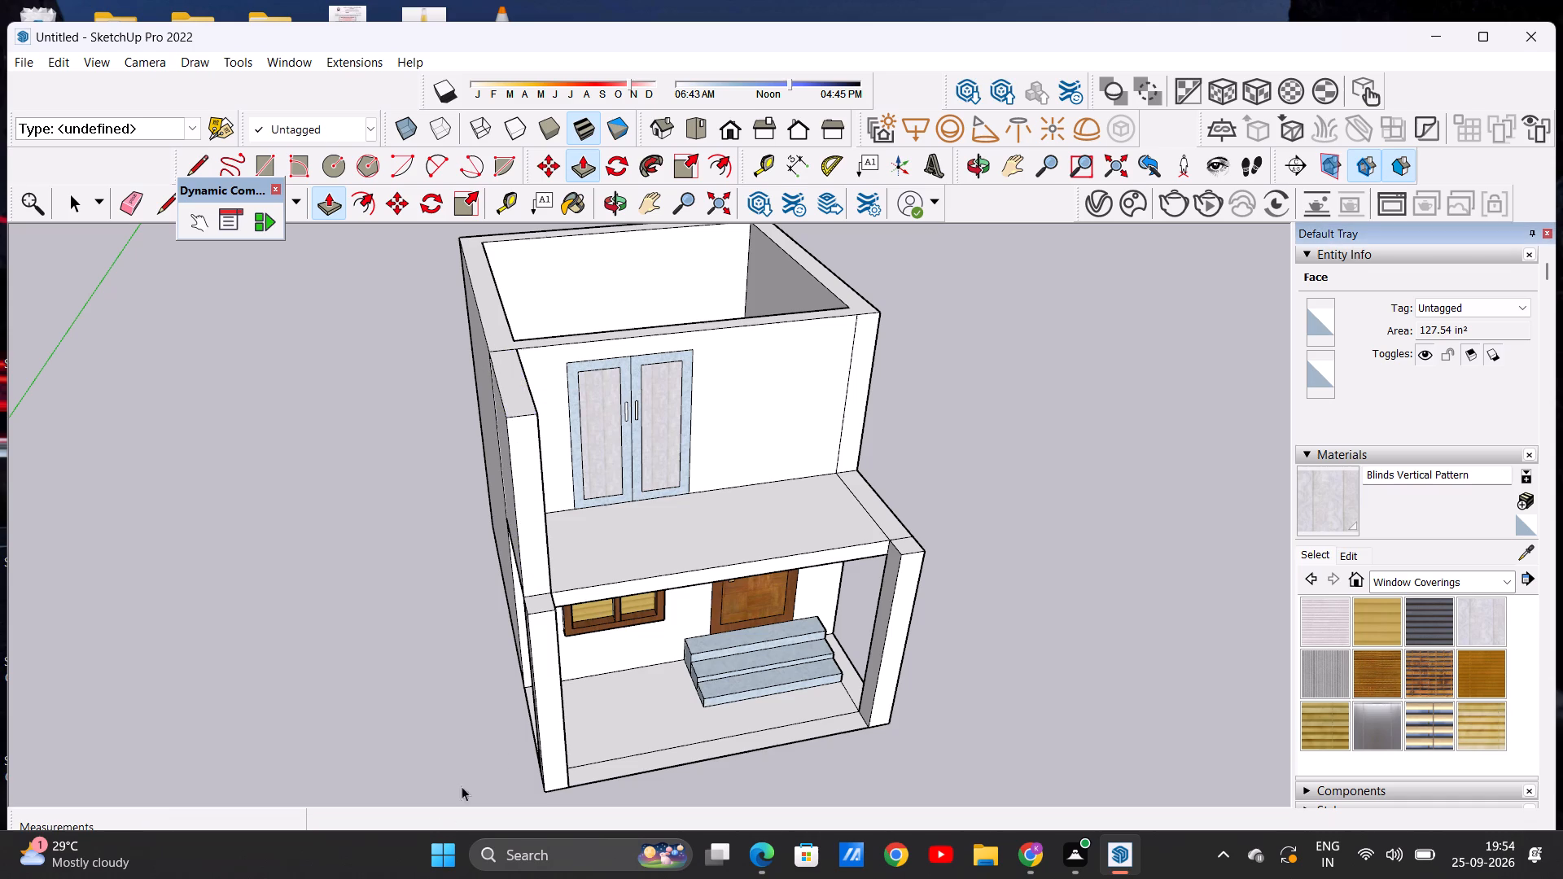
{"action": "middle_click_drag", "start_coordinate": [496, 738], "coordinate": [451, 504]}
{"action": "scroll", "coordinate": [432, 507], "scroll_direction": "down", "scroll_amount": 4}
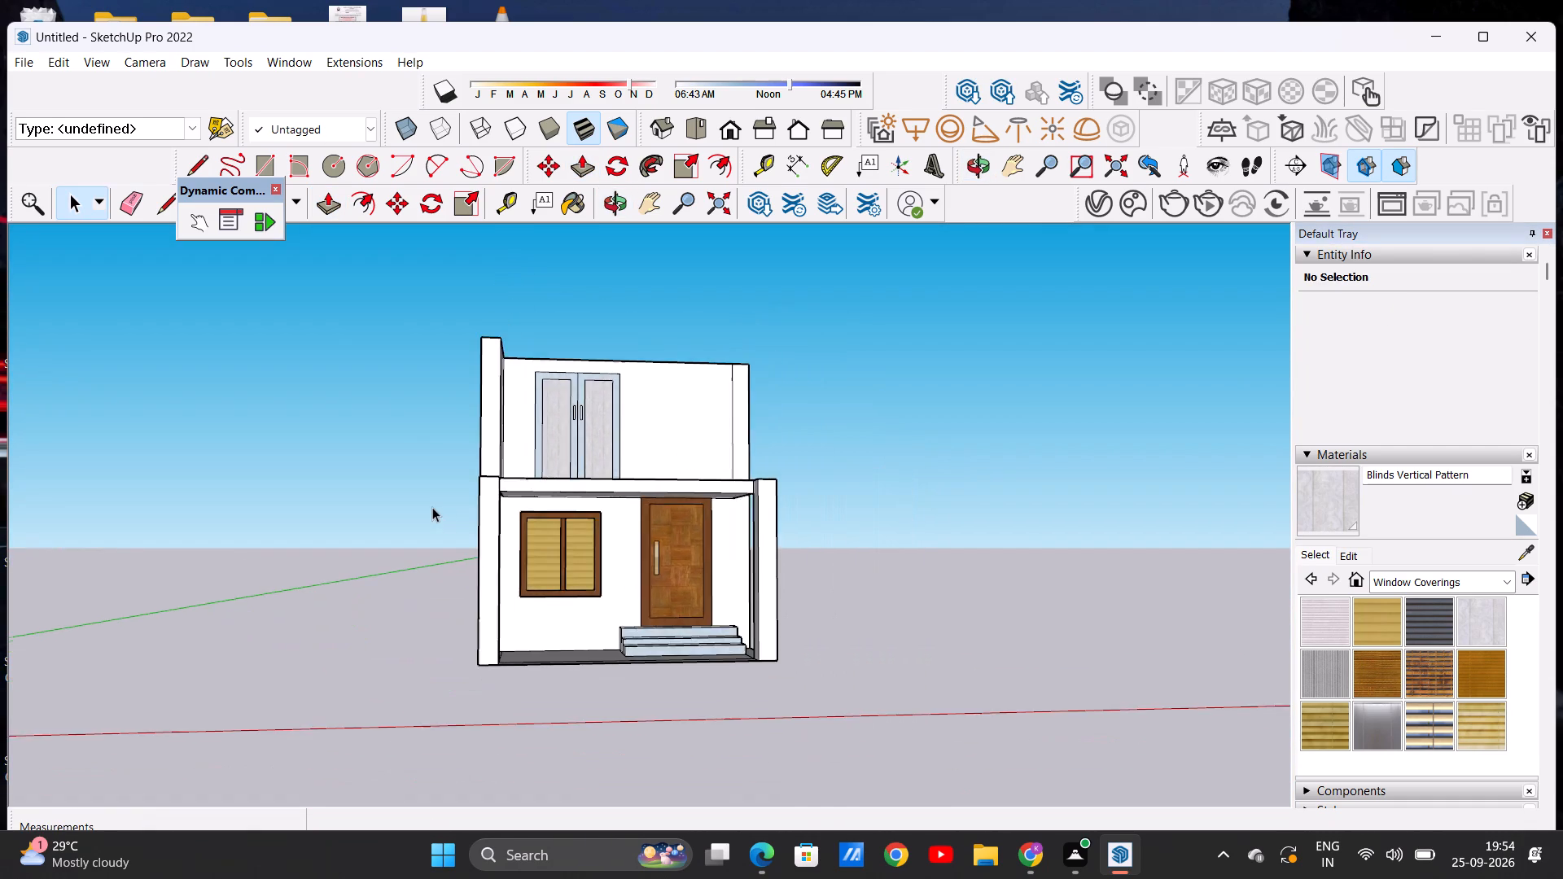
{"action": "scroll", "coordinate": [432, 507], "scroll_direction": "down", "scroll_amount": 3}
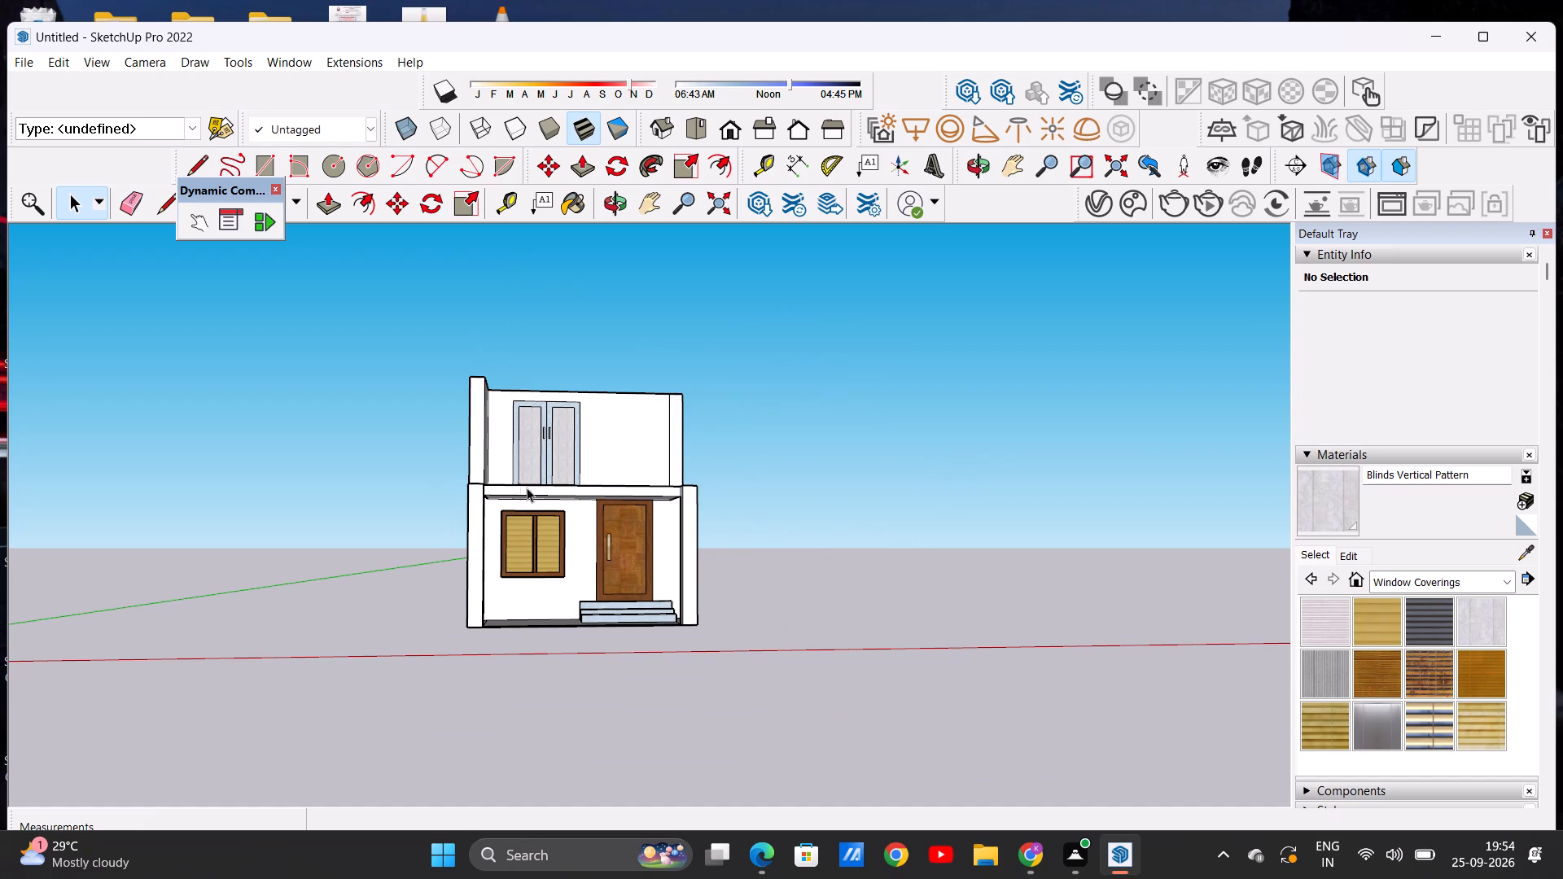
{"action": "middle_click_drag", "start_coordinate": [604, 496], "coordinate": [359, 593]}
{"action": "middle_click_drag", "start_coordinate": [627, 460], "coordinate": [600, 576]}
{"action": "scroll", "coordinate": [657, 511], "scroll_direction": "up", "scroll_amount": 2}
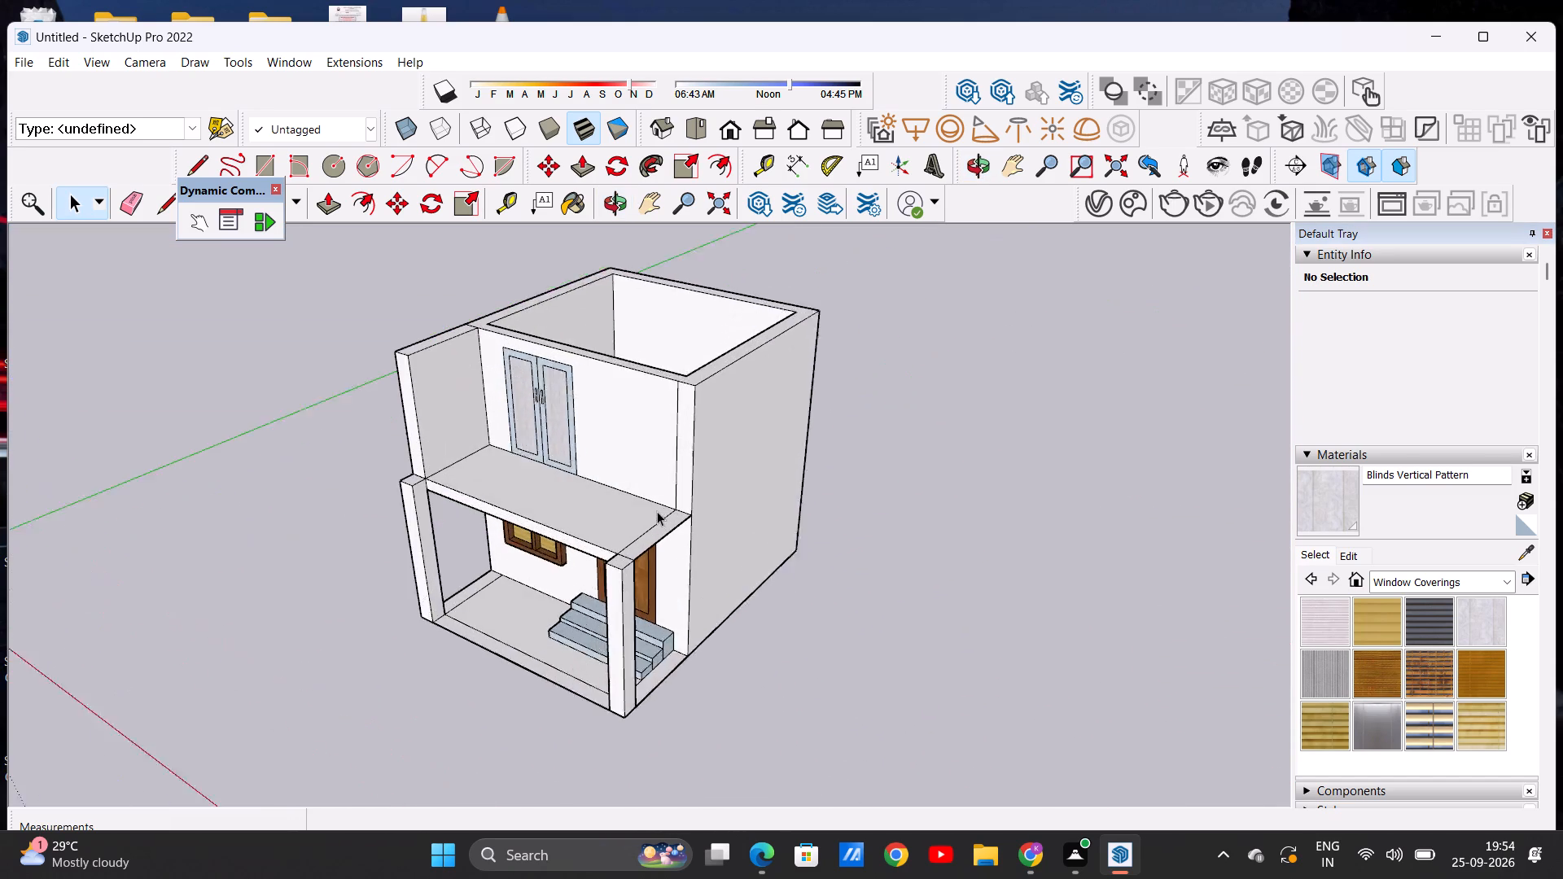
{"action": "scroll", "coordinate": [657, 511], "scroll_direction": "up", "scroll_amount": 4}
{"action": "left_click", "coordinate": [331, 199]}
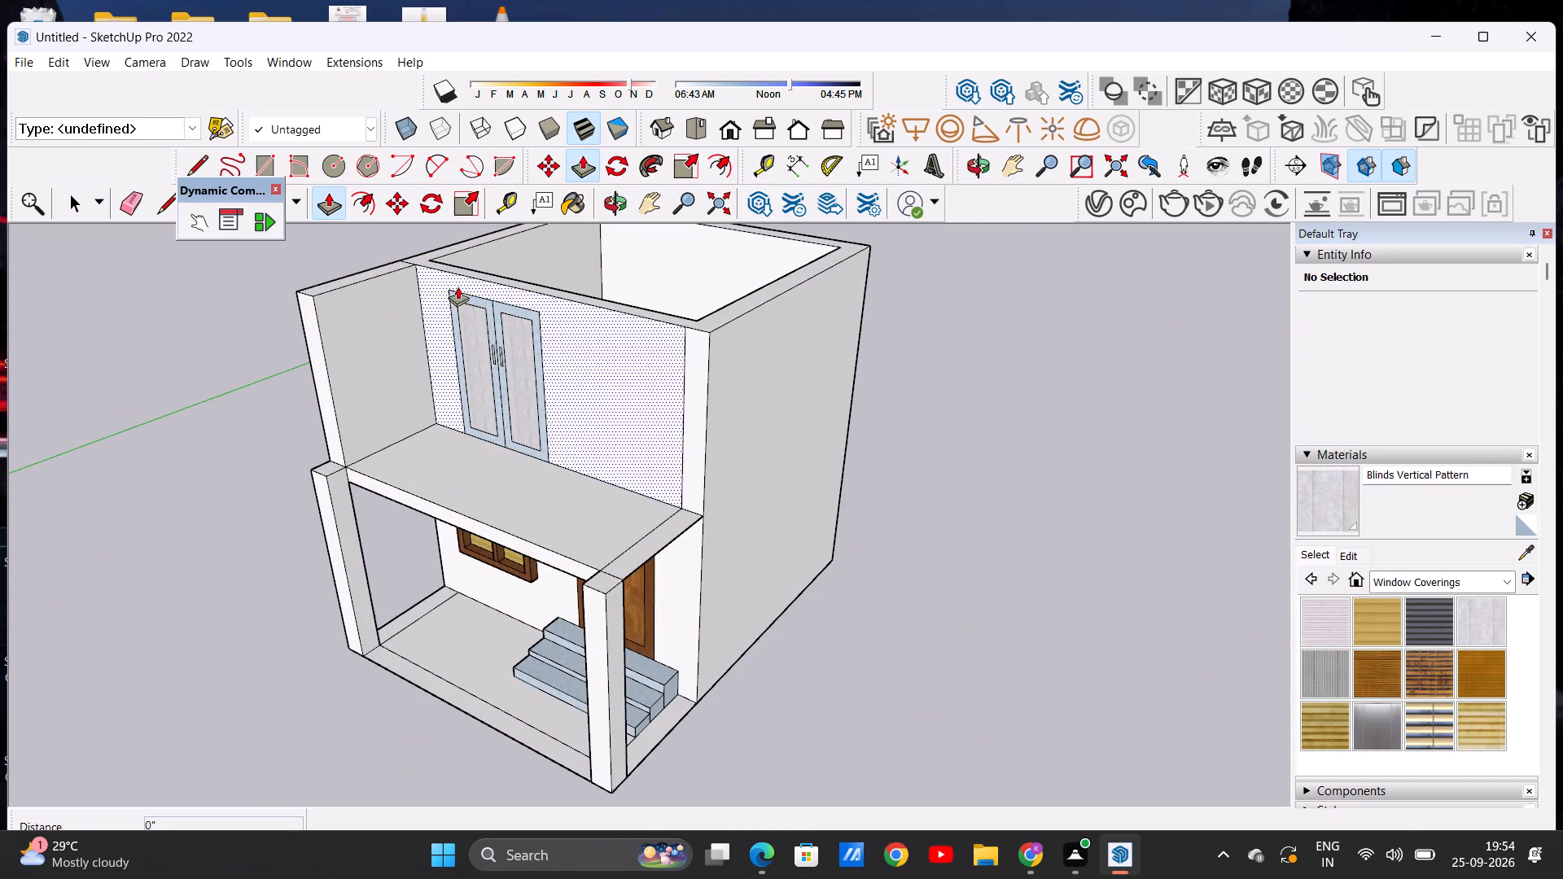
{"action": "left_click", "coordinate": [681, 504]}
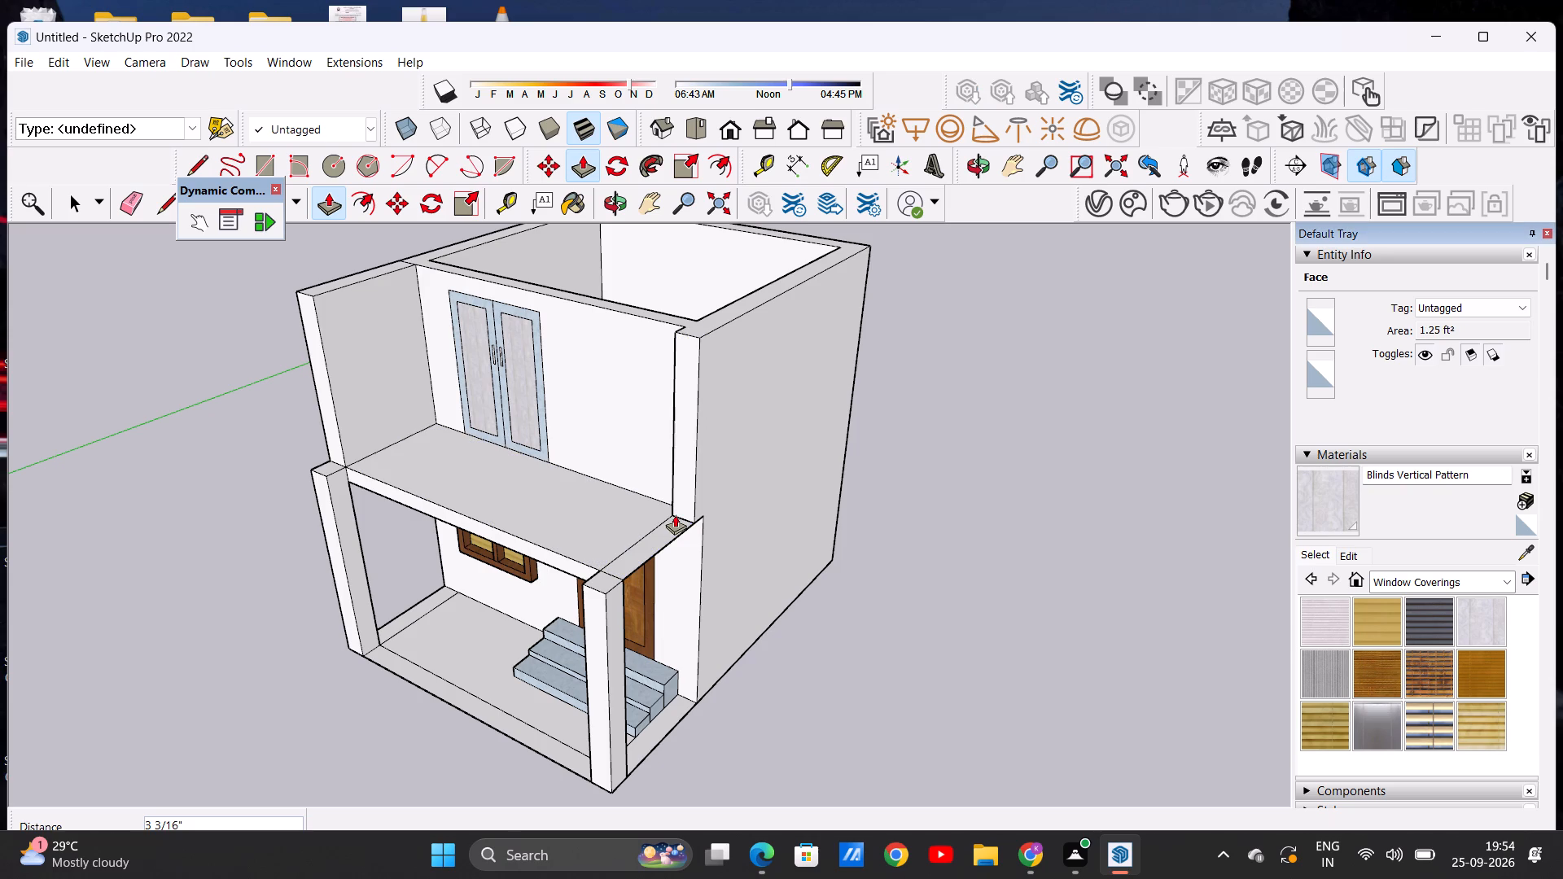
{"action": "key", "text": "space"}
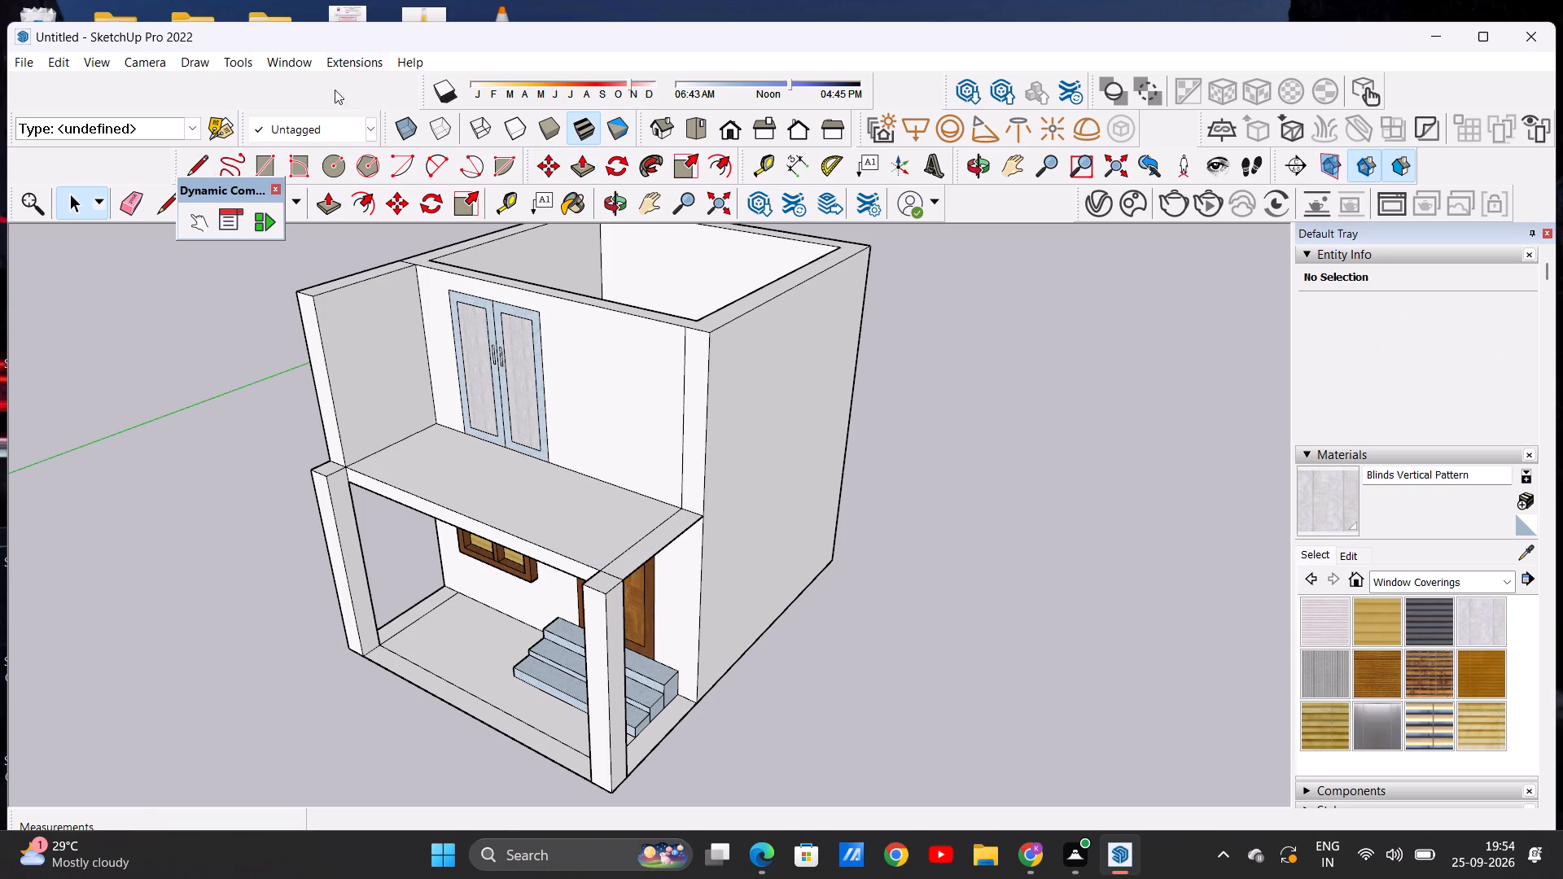
Push/Pull the narrow strip of the porch roof on the entrance-door side up 3' 7/16", level with the upper-storey walls.
{"action": "left_click", "coordinate": [340, 200]}
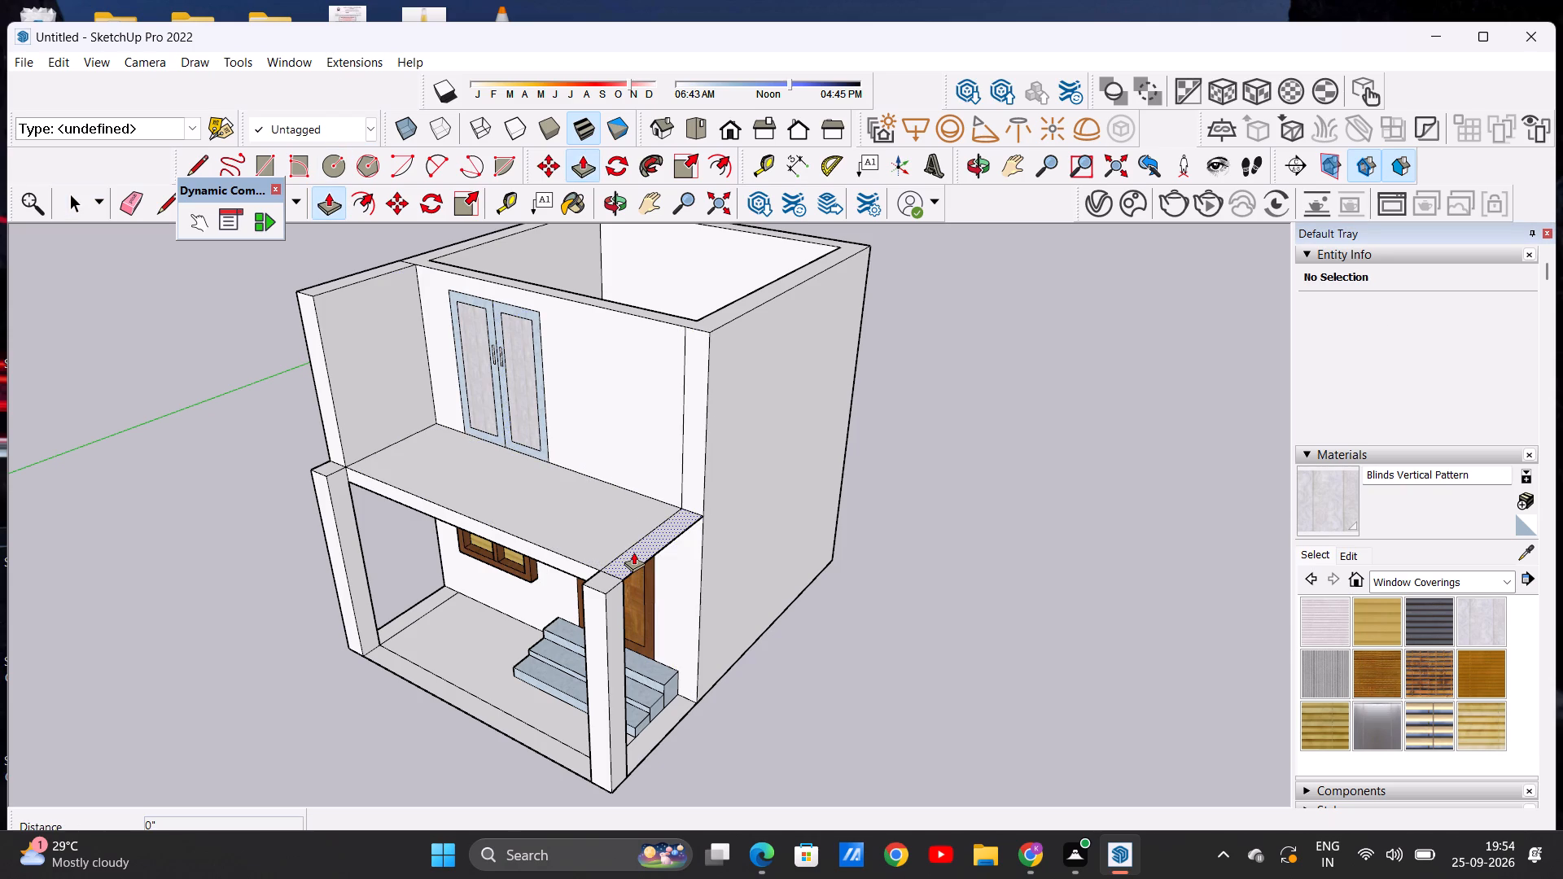
{"action": "left_click", "coordinate": [633, 552]}
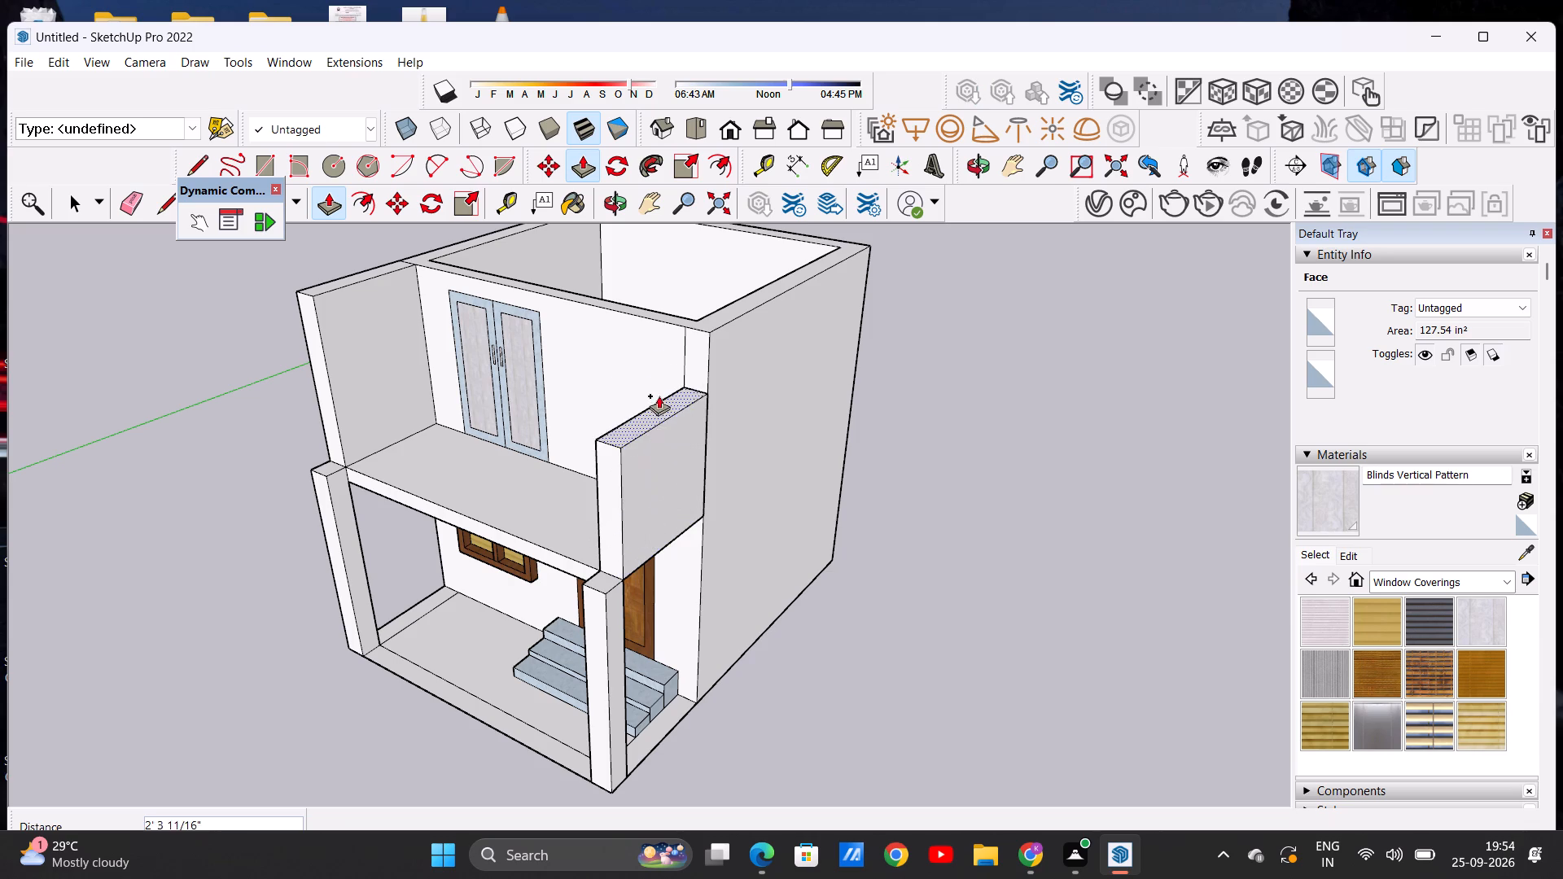
{"action": "left_click", "coordinate": [709, 330]}
{"action": "key", "text": "space"}
Examine the two balcony side walls, their joints with the porch pillars and the whole building from the front, above and the side.
{"action": "scroll", "coordinate": [580, 297], "scroll_direction": "down", "scroll_amount": 7}
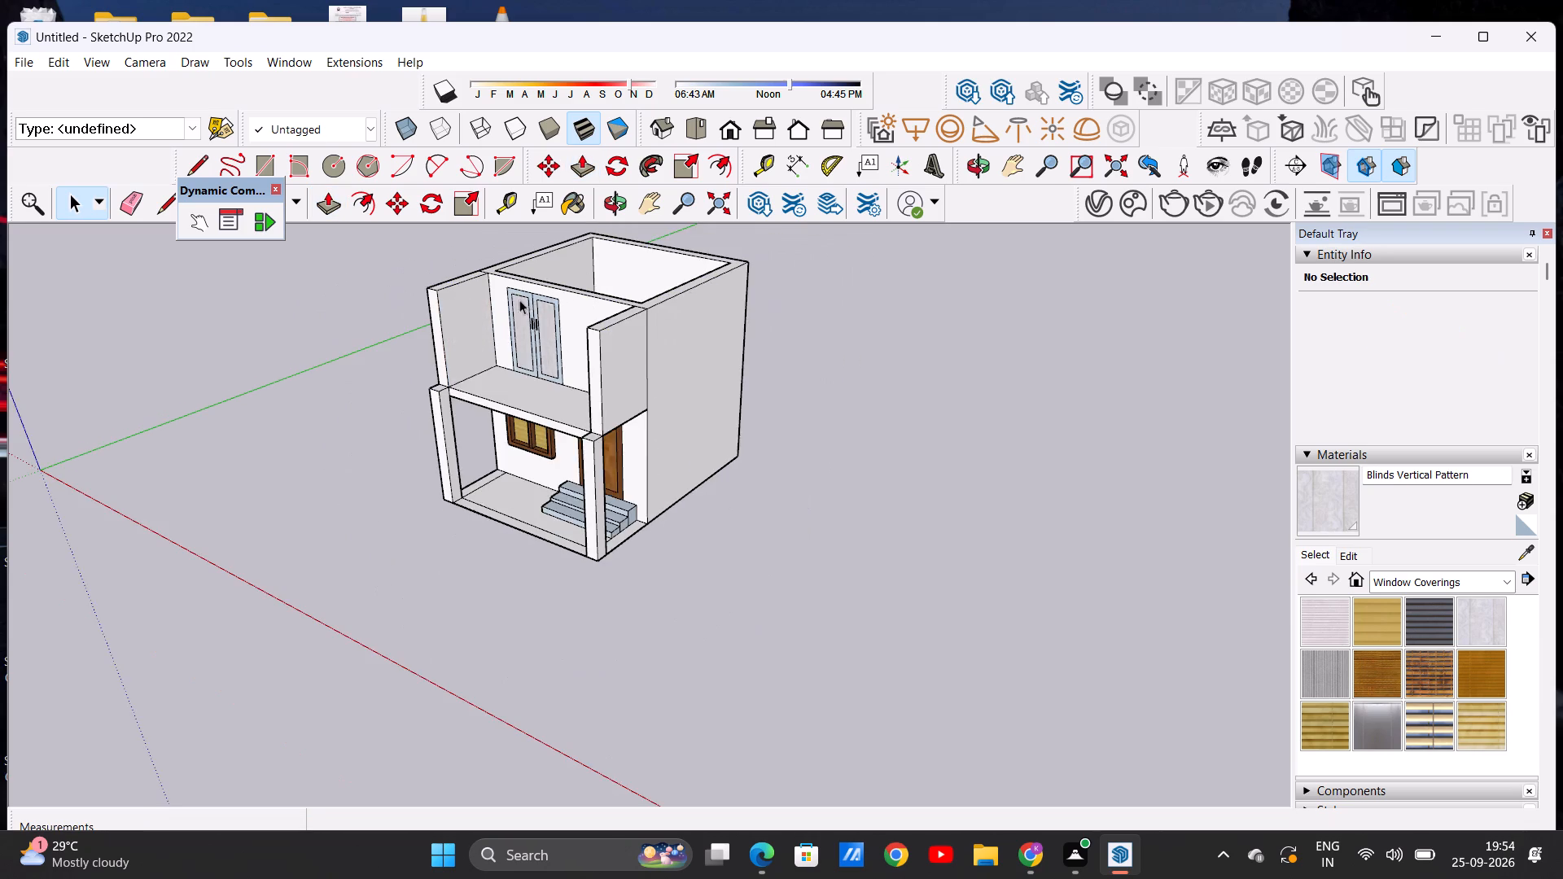
{"action": "middle_click_drag", "start_coordinate": [490, 330], "coordinate": [686, 407]}
{"action": "scroll", "coordinate": [462, 373], "scroll_direction": "up", "scroll_amount": 3}
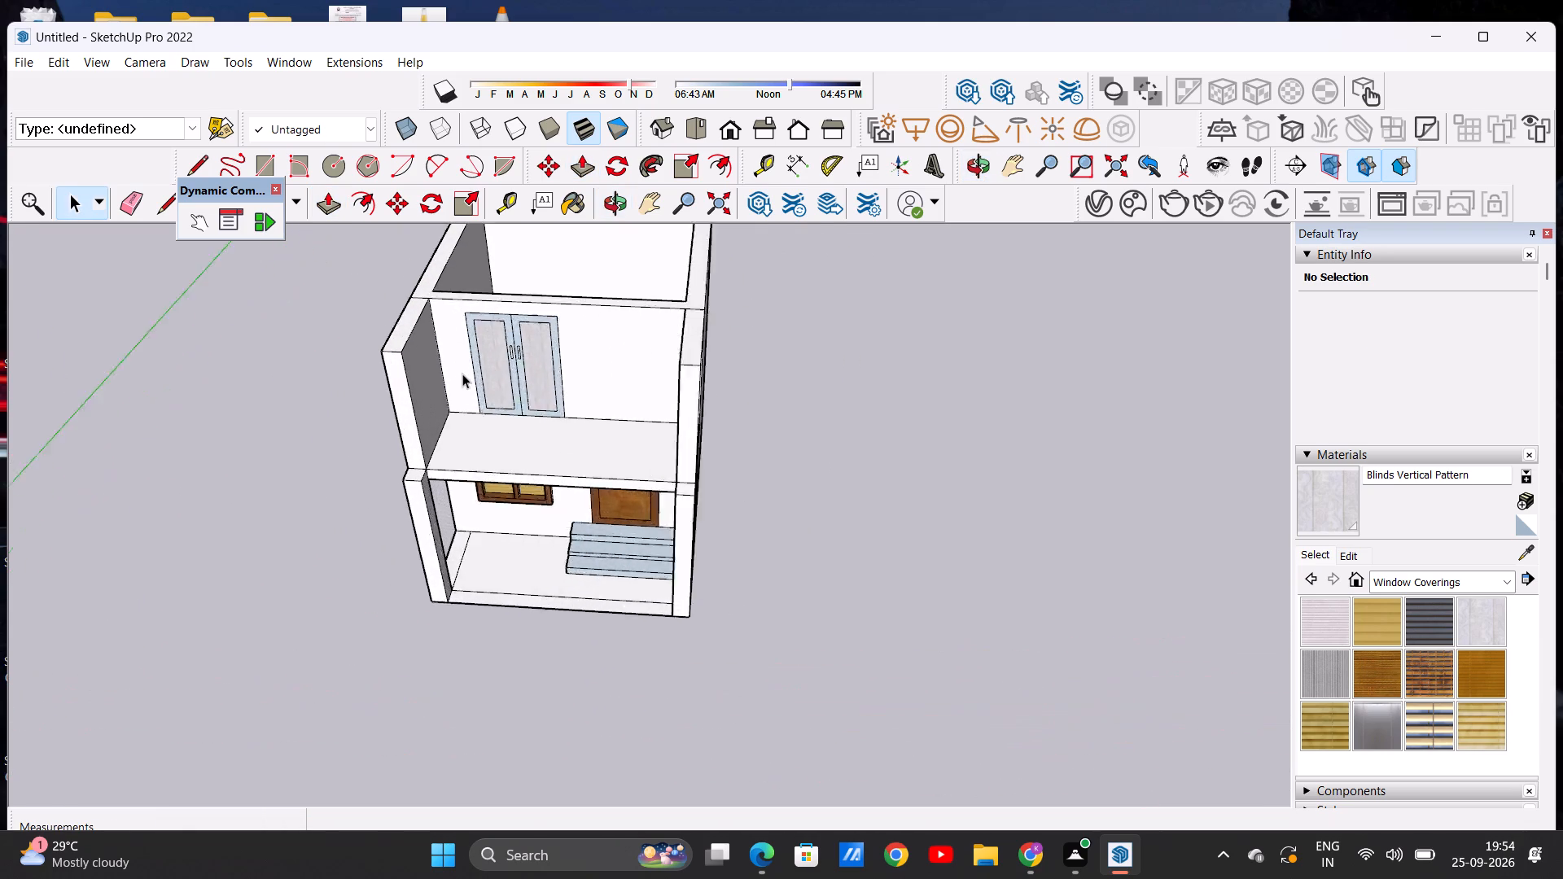
{"action": "scroll", "coordinate": [462, 374], "scroll_direction": "up", "scroll_amount": 4}
{"action": "scroll", "coordinate": [563, 347], "scroll_direction": "down", "scroll_amount": 7}
{"action": "middle_click_drag", "start_coordinate": [471, 268], "coordinate": [481, 402]}
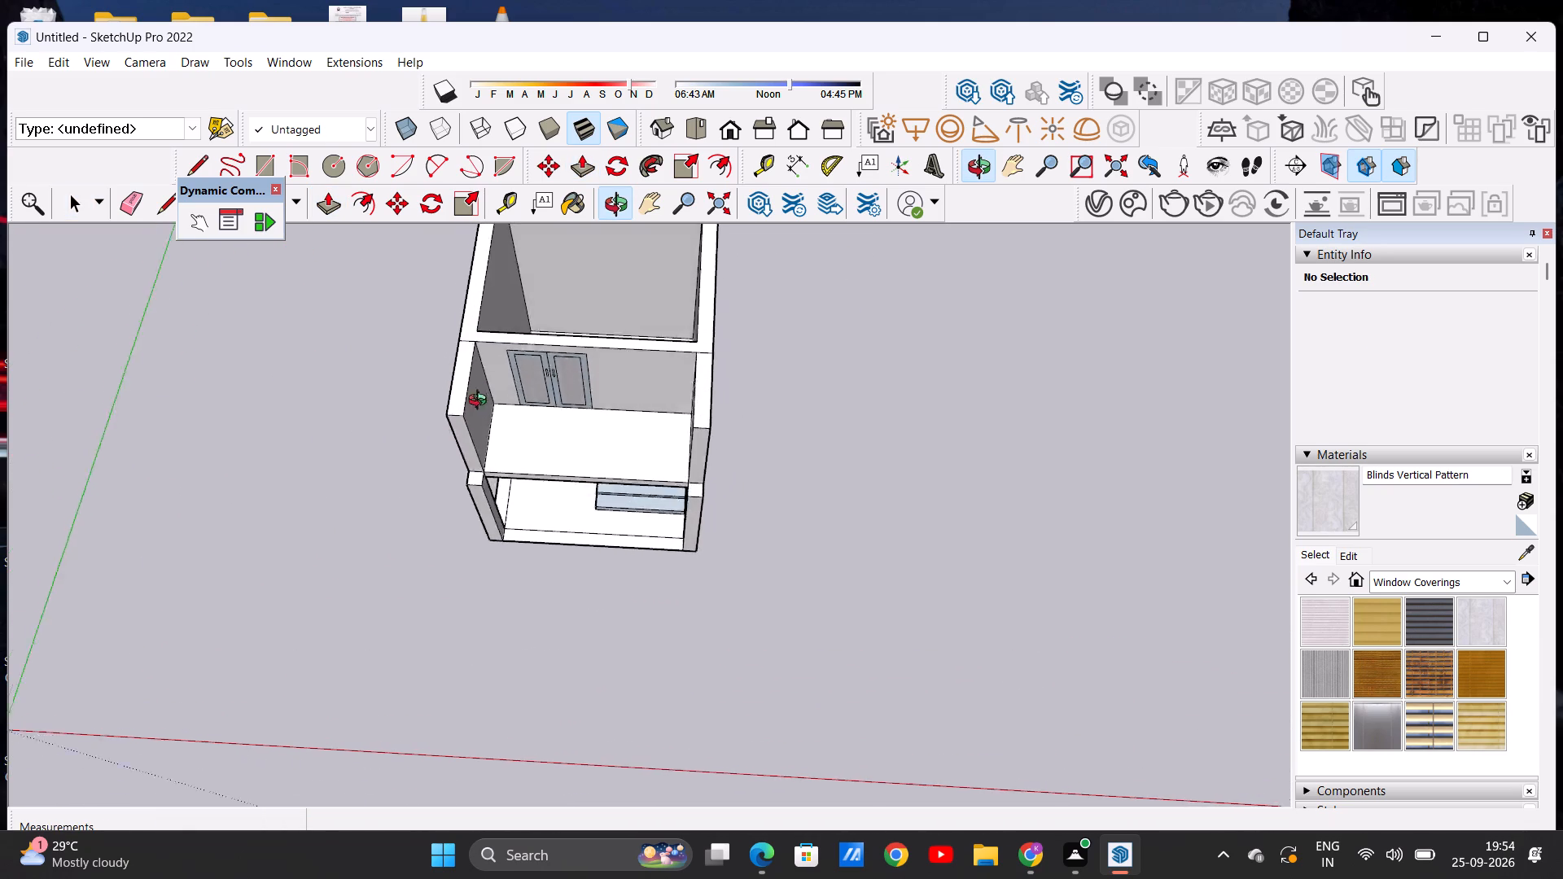
{"action": "middle_click_drag", "start_coordinate": [481, 402], "coordinate": [493, 278]}
{"action": "scroll", "coordinate": [495, 272], "scroll_direction": "down", "scroll_amount": 3}
{"action": "middle_click_drag", "start_coordinate": [527, 484], "coordinate": [542, 295]}
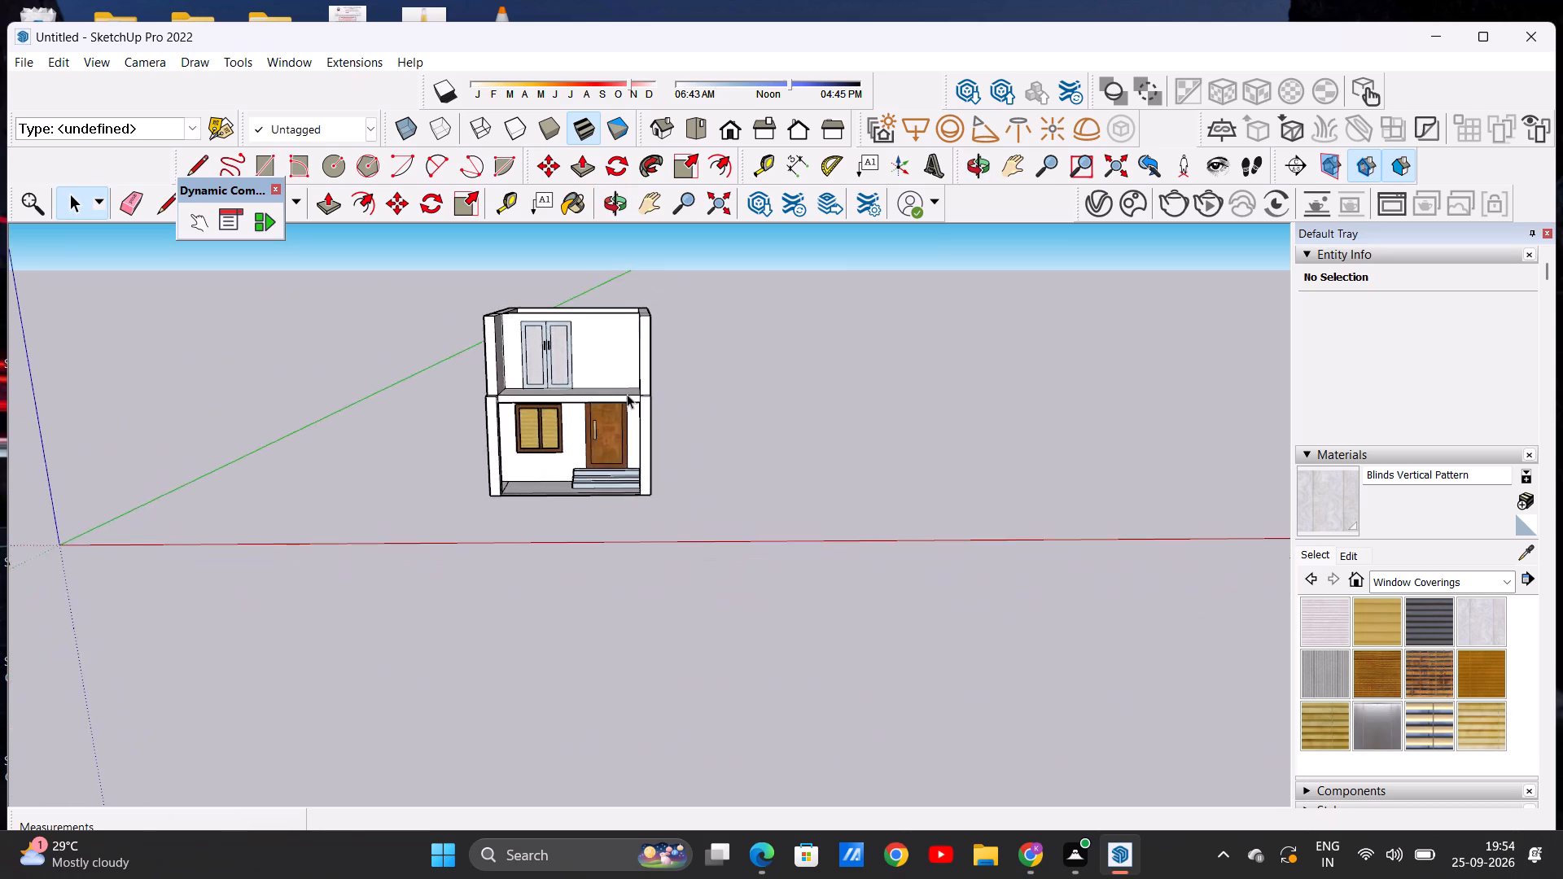
{"action": "scroll", "coordinate": [627, 394], "scroll_direction": "up", "scroll_amount": 8}
{"action": "scroll", "coordinate": [610, 412], "scroll_direction": "down", "scroll_amount": 9}
{"action": "scroll", "coordinate": [519, 373], "scroll_direction": "up", "scroll_amount": 8}
{"action": "scroll", "coordinate": [545, 371], "scroll_direction": "down", "scroll_amount": 2}
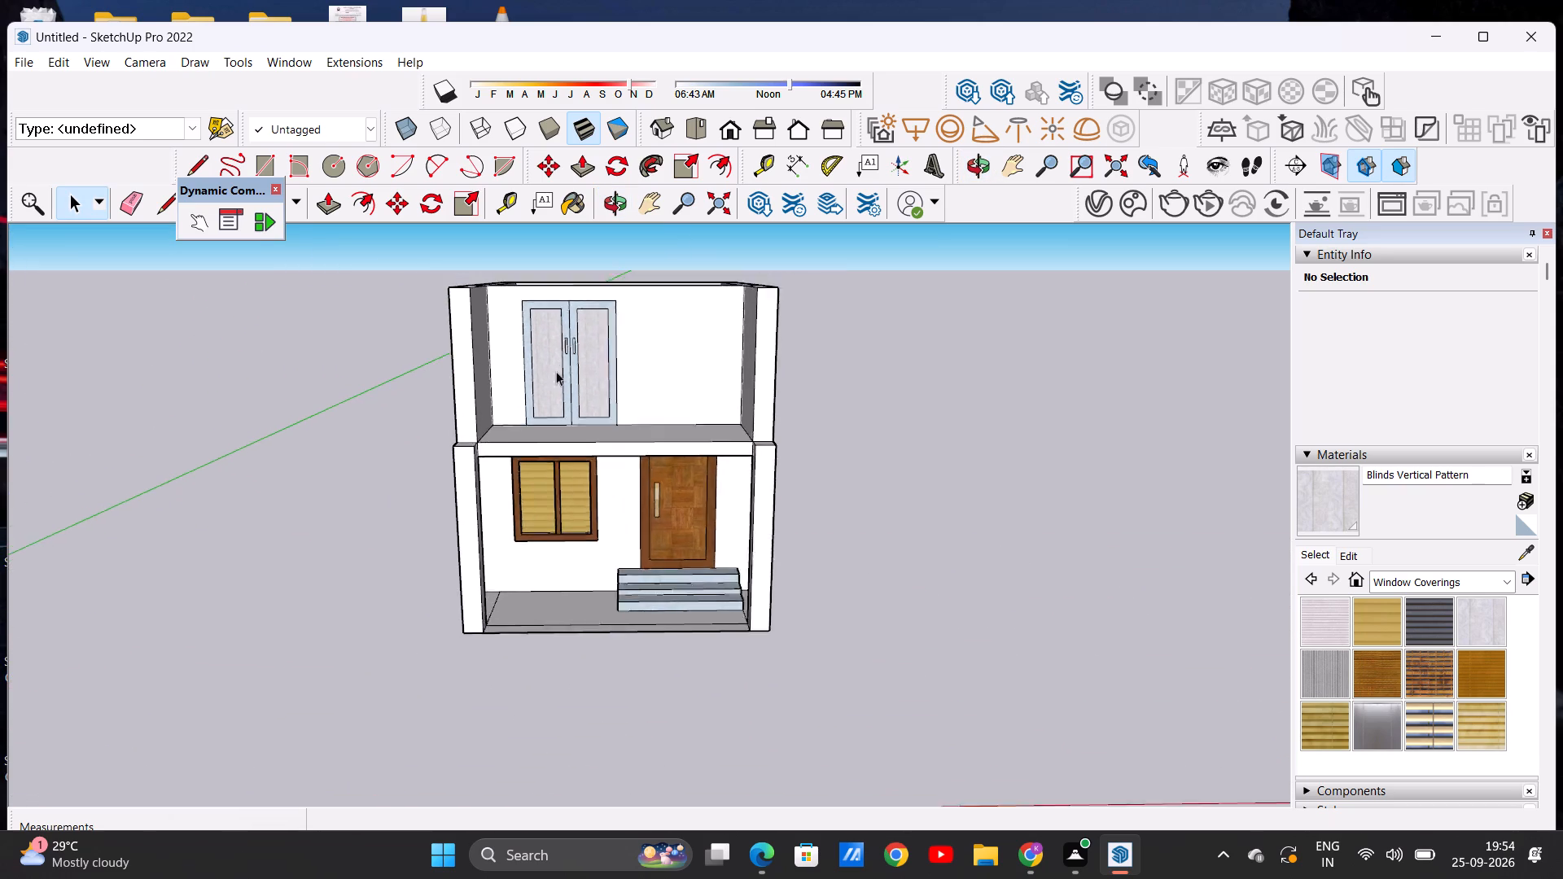
{"action": "scroll", "coordinate": [556, 371], "scroll_direction": "down", "scroll_amount": 3}
{"action": "middle_click_drag", "start_coordinate": [586, 378], "coordinate": [563, 523]}
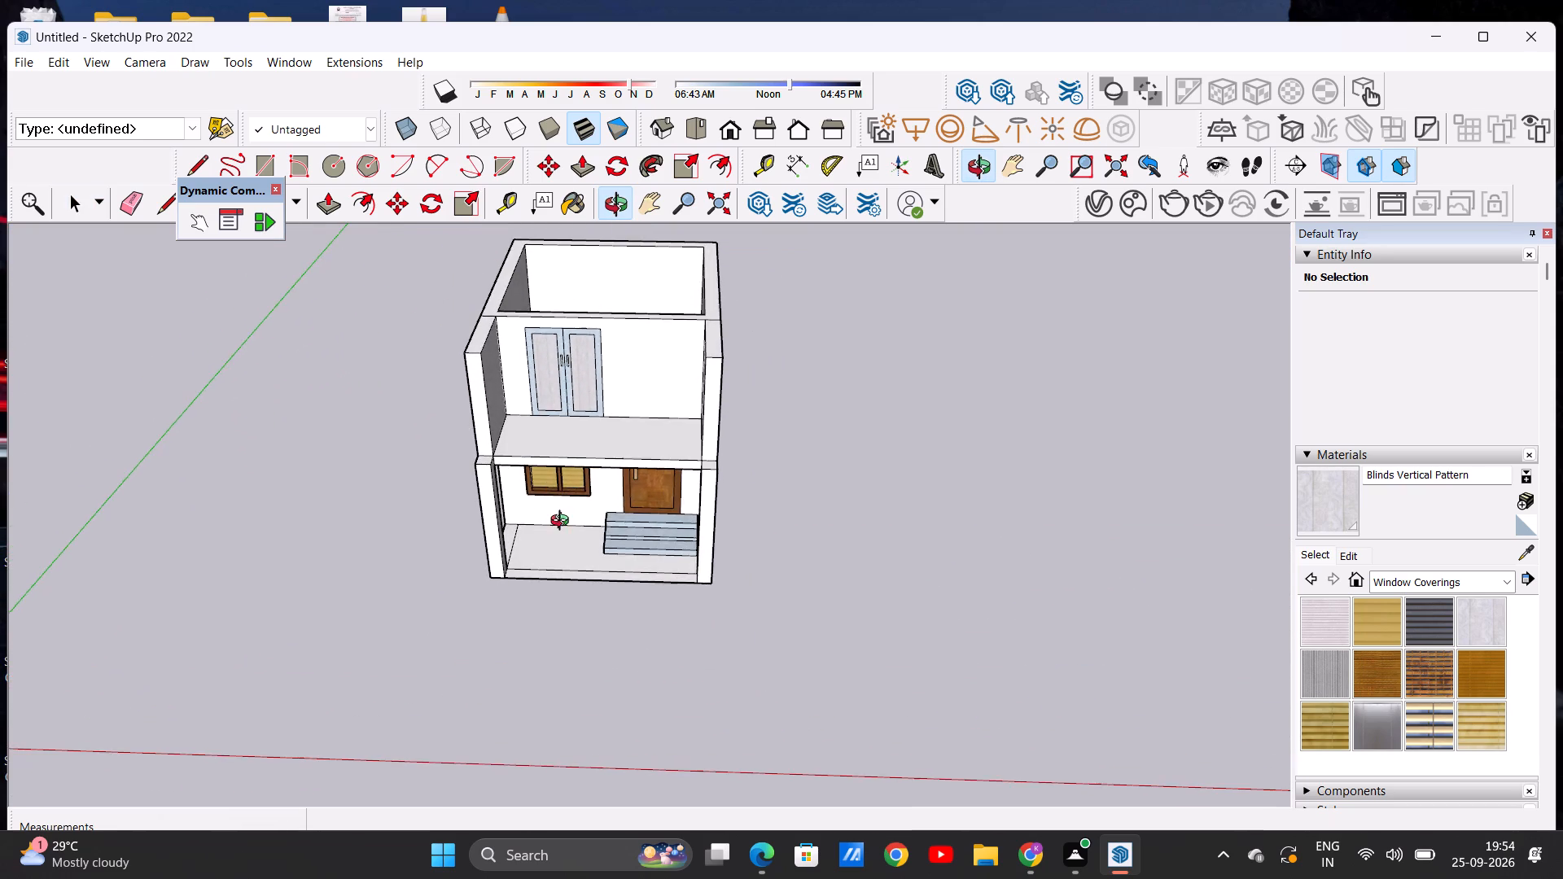
{"action": "middle_click_drag", "start_coordinate": [563, 523], "coordinate": [562, 413]}
{"action": "scroll", "coordinate": [565, 413], "scroll_direction": "down", "scroll_amount": 4}
{"action": "middle_click_drag", "start_coordinate": [519, 432], "coordinate": [524, 398]}
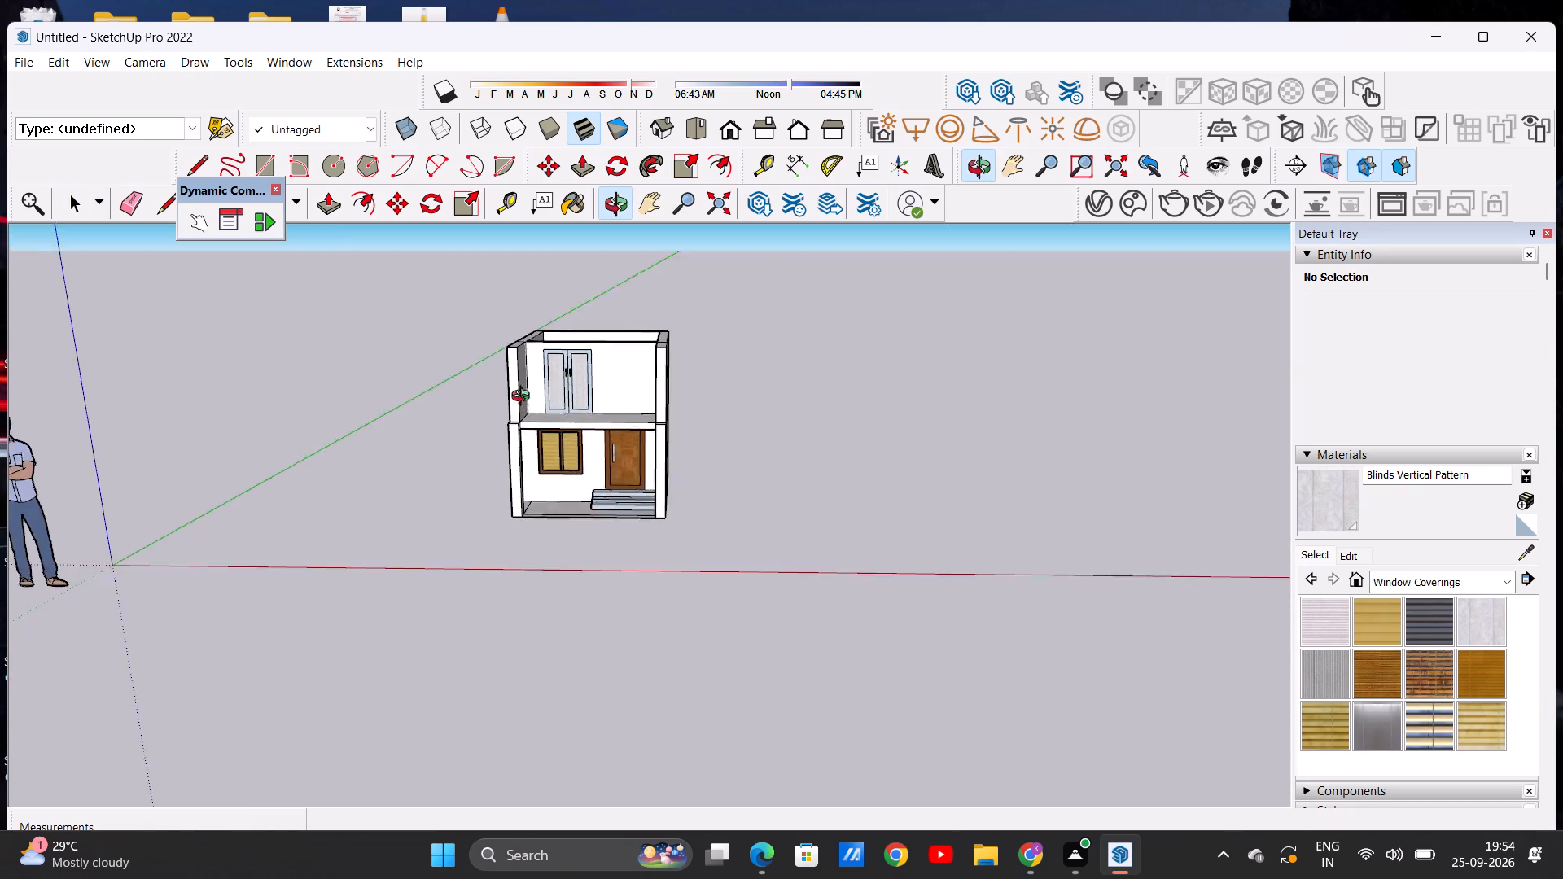
{"action": "middle_click_drag", "start_coordinate": [524, 398], "coordinate": [515, 361]}
{"action": "scroll", "coordinate": [520, 439], "scroll_direction": "up", "scroll_amount": 7}
{"action": "middle_click_drag", "start_coordinate": [570, 439], "coordinate": [385, 494]}
{"action": "scroll", "coordinate": [493, 396], "scroll_direction": "up", "scroll_amount": 2}
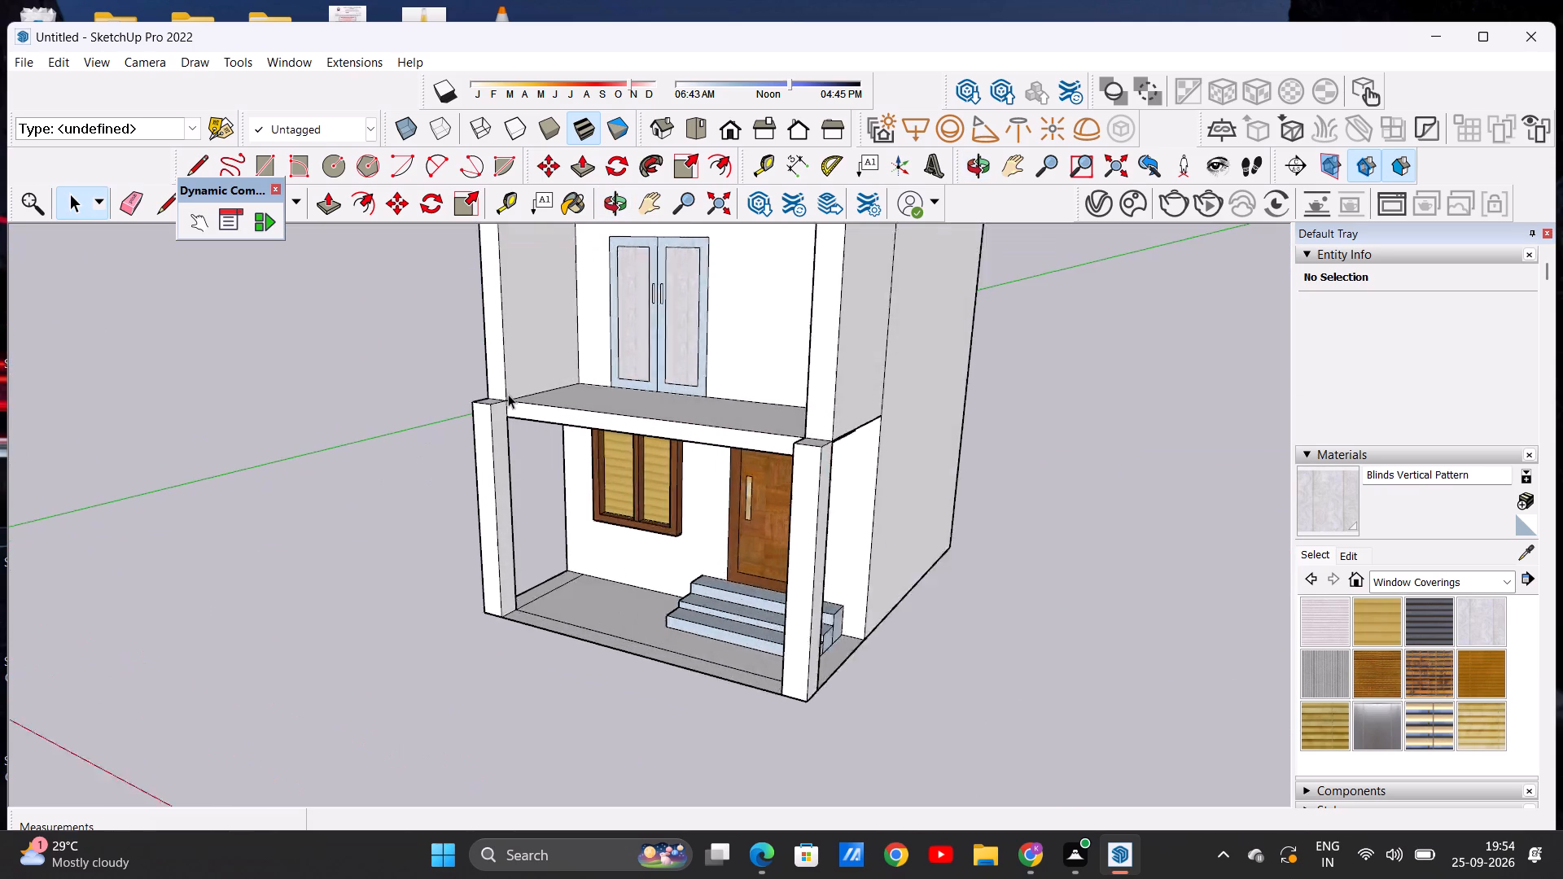
{"action": "scroll", "coordinate": [508, 394], "scroll_direction": "up", "scroll_amount": 9}
{"action": "scroll", "coordinate": [493, 420], "scroll_direction": "down", "scroll_amount": 7}
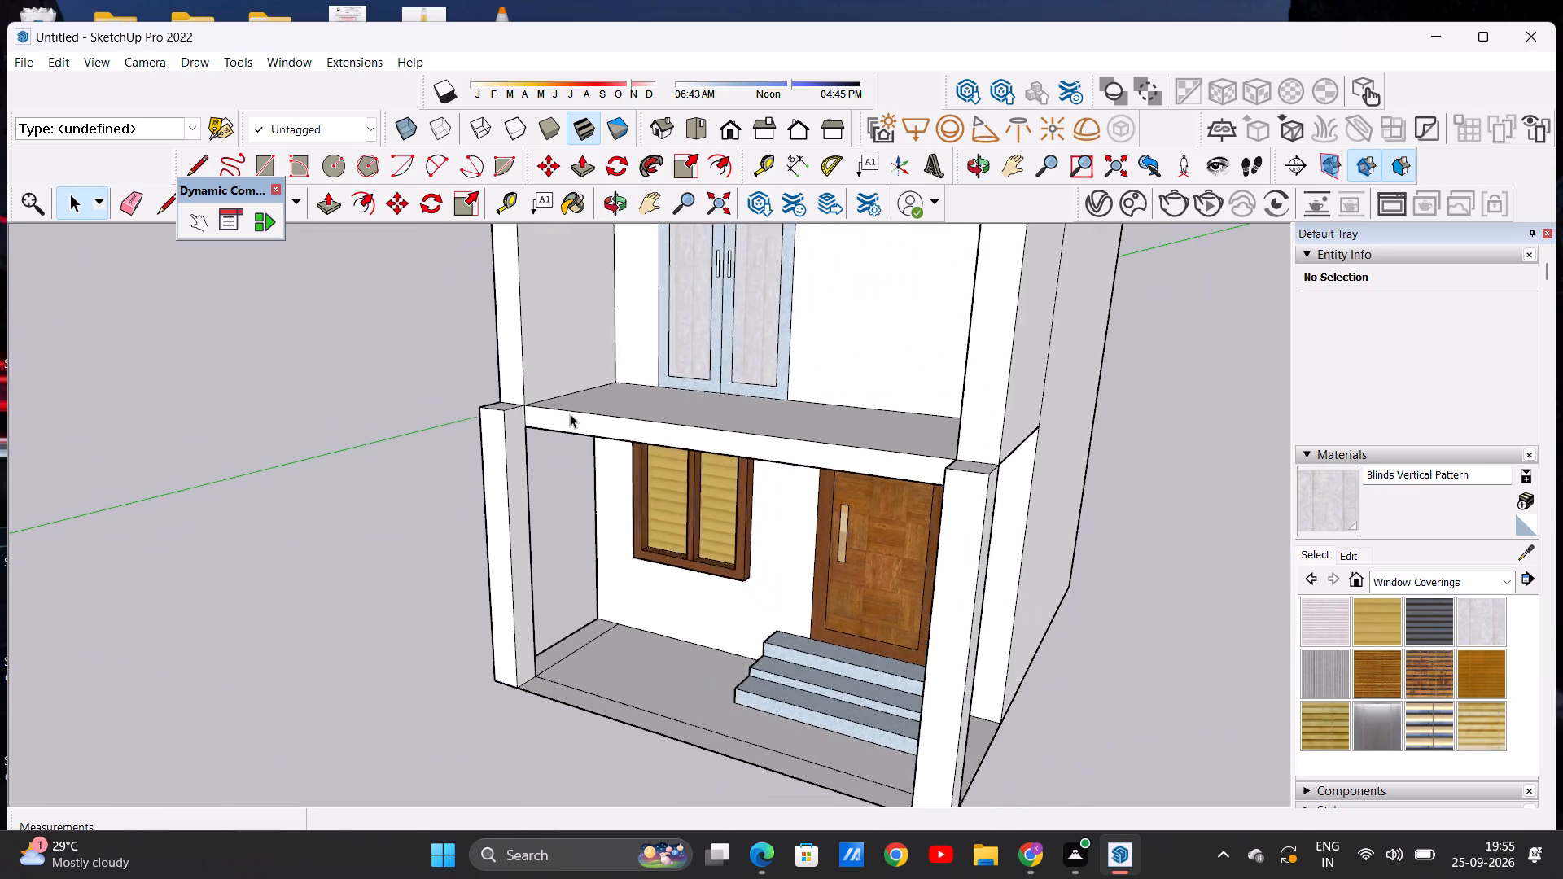
{"action": "scroll", "coordinate": [570, 413], "scroll_direction": "down", "scroll_amount": 1}
{"action": "middle_click_drag", "start_coordinate": [558, 465], "coordinate": [534, 465]}
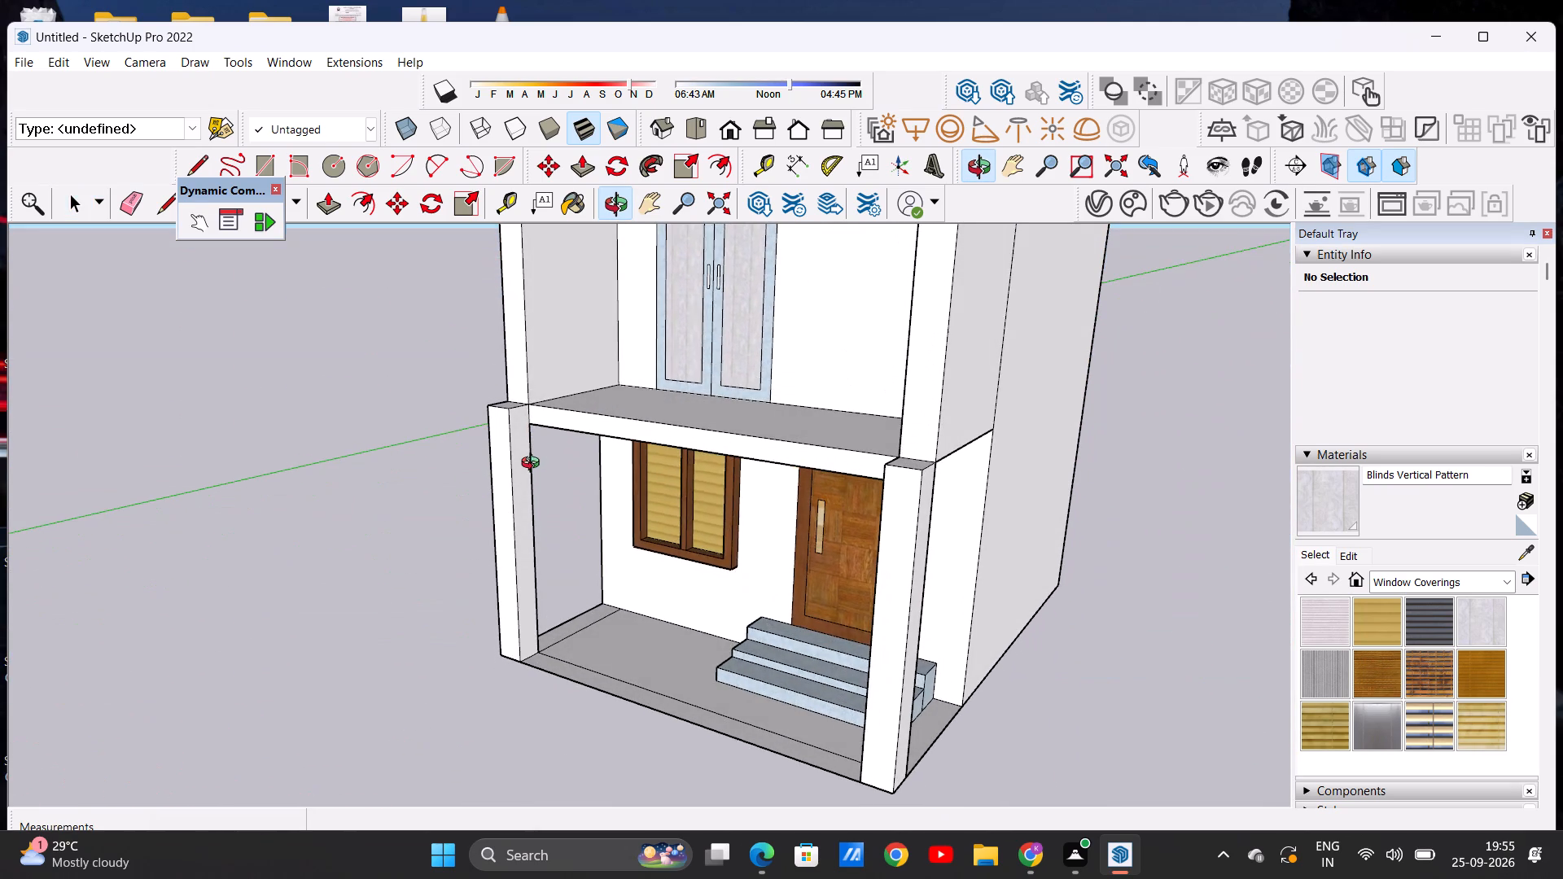
{"action": "middle_click_drag", "start_coordinate": [534, 465], "coordinate": [560, 472]}
{"action": "scroll", "coordinate": [549, 447], "scroll_direction": "down", "scroll_amount": 10}
{"action": "scroll", "coordinate": [533, 458], "scroll_direction": "up", "scroll_amount": 1}
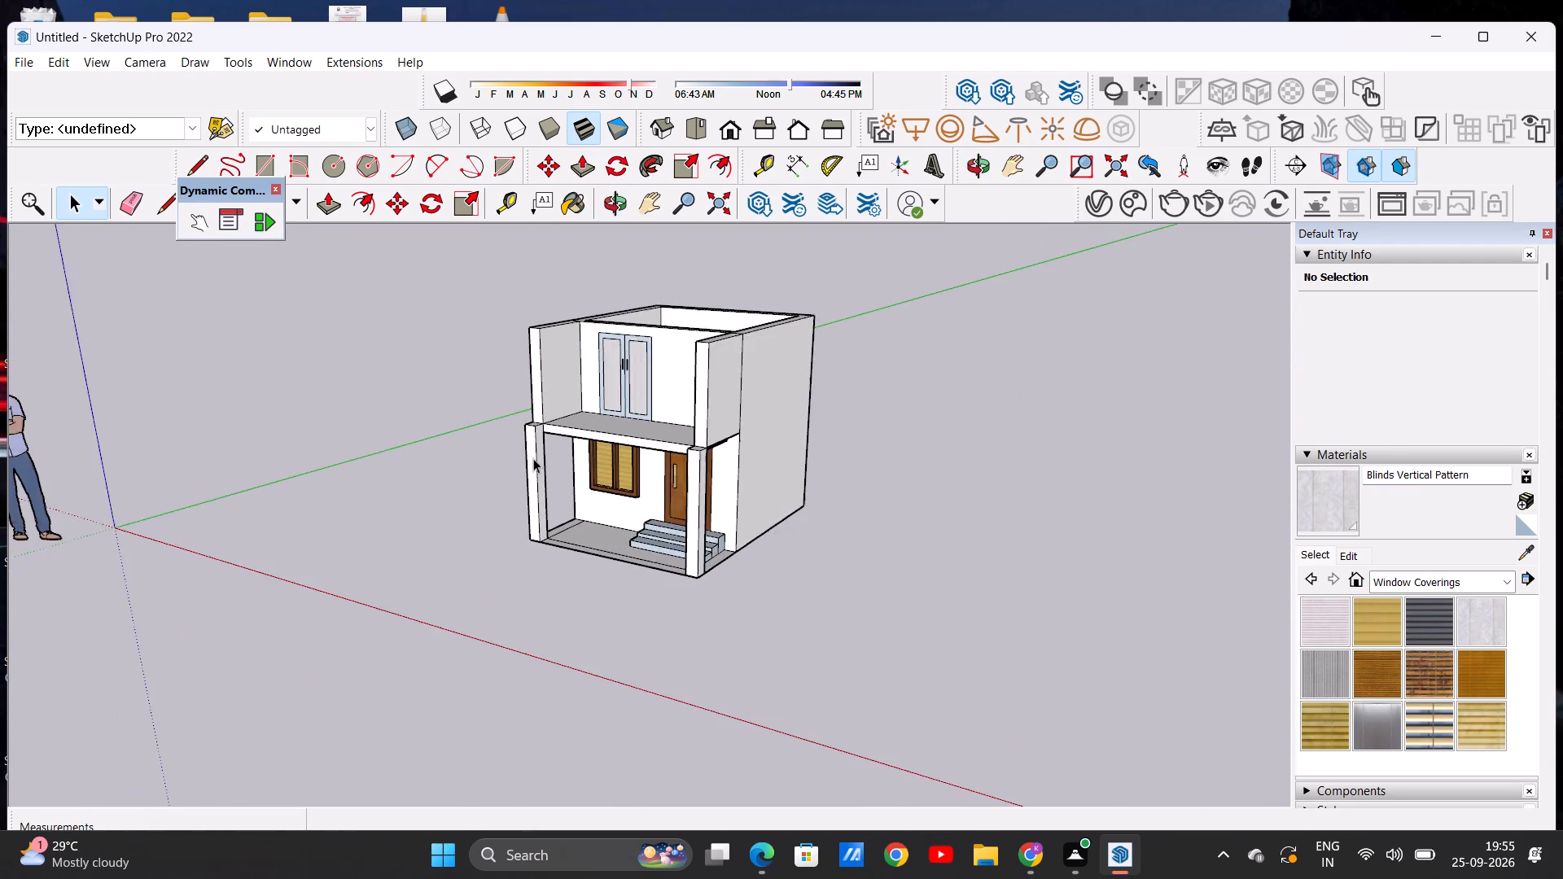
{"action": "scroll", "coordinate": [533, 458], "scroll_direction": "up", "scroll_amount": 5}
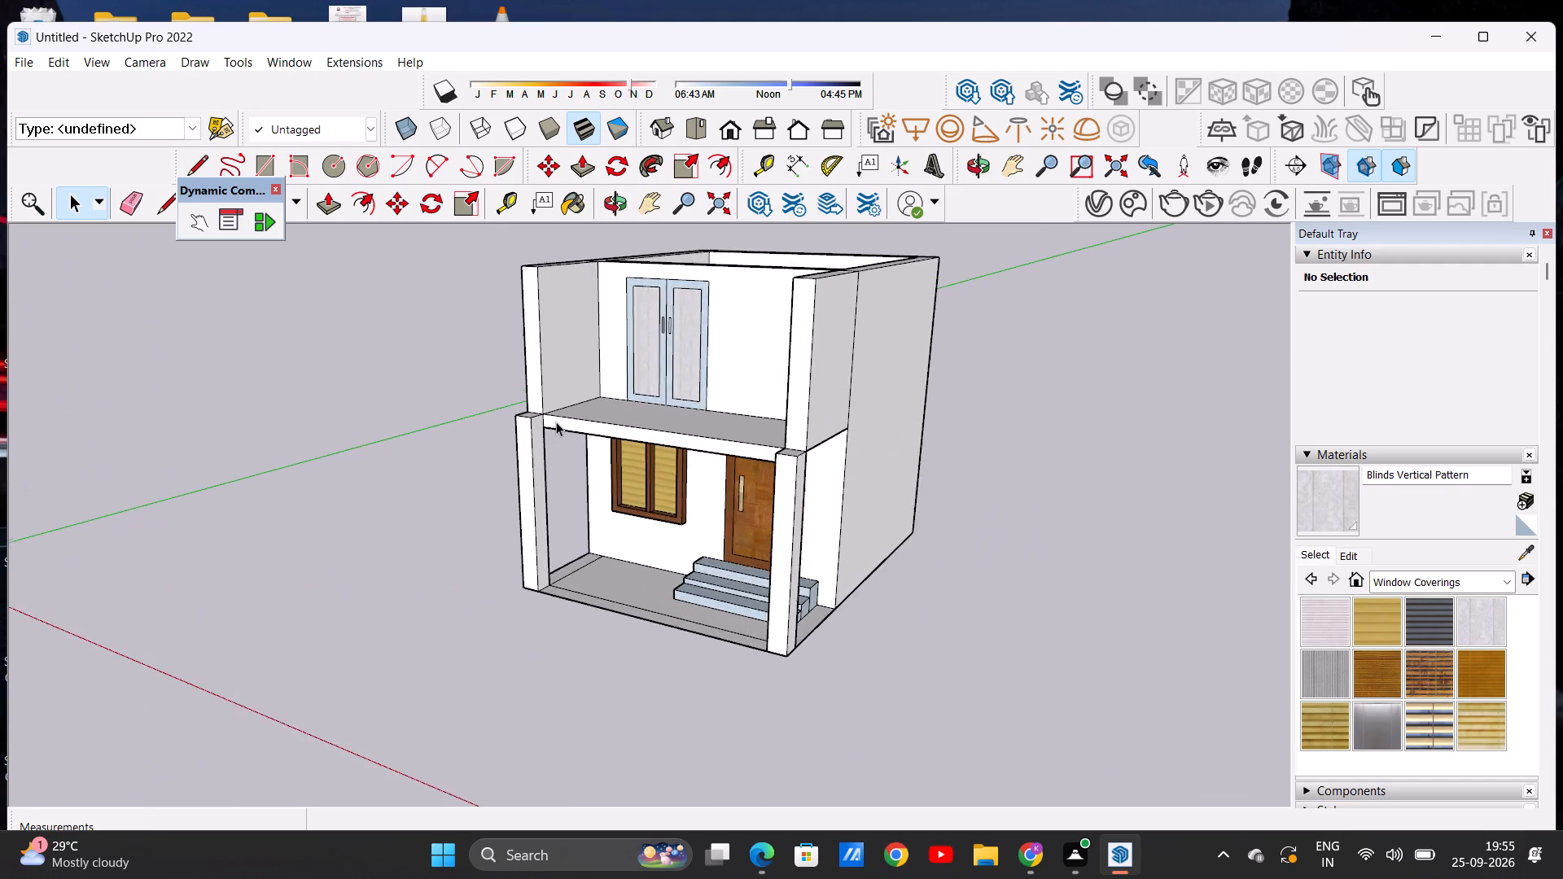
{"action": "scroll", "coordinate": [556, 422], "scroll_direction": "up", "scroll_amount": 2}
{"action": "scroll", "coordinate": [556, 422], "scroll_direction": "down", "scroll_amount": 6}
{"action": "middle_click_drag", "start_coordinate": [522, 450], "coordinate": [764, 412]}
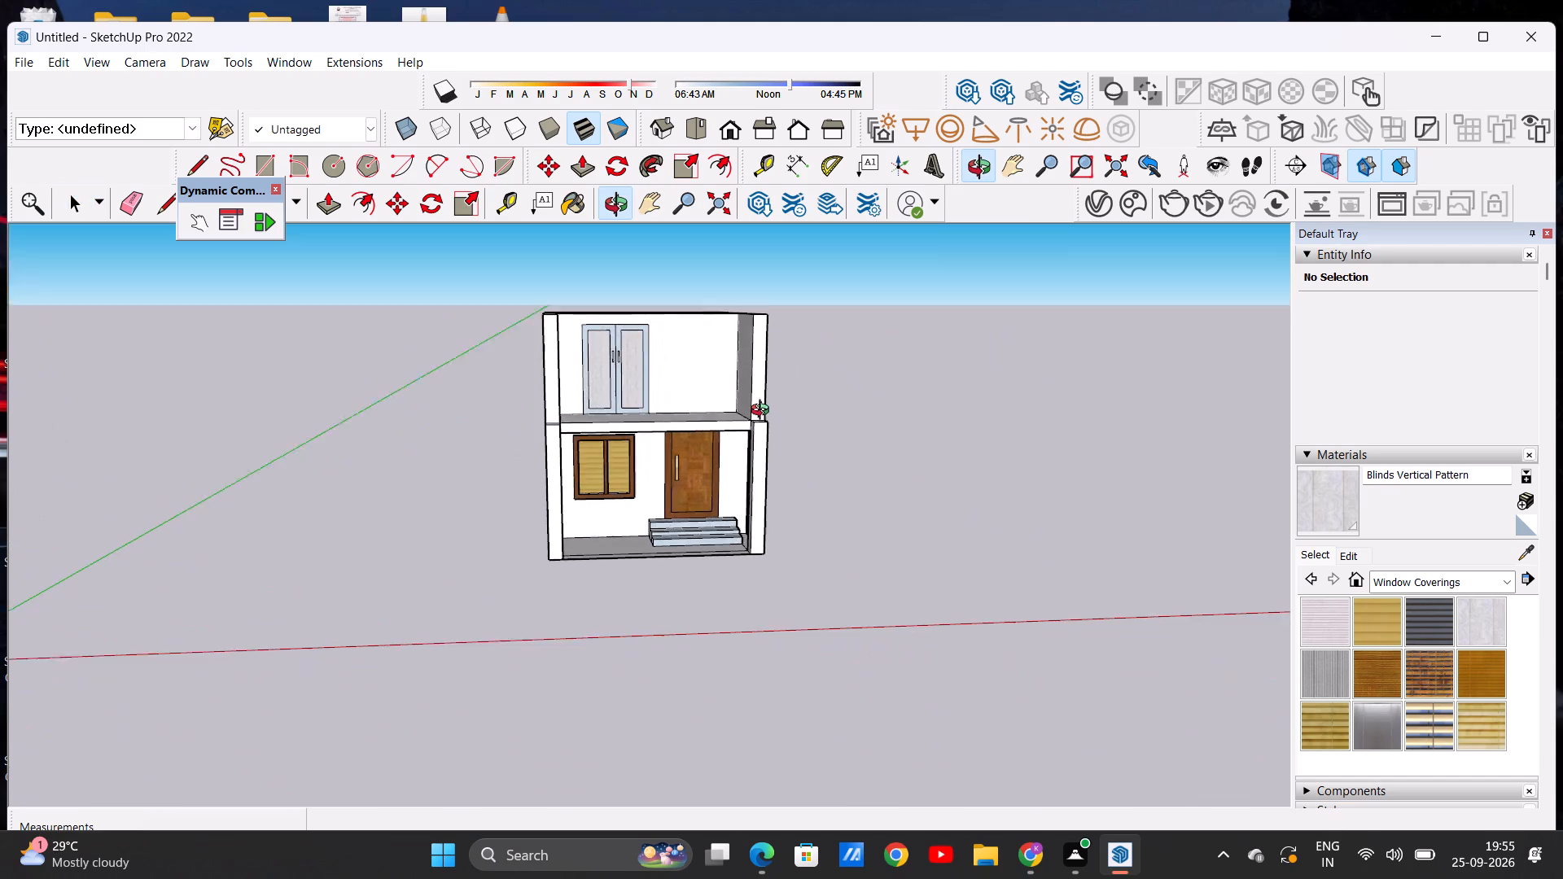
{"action": "middle_click_drag", "start_coordinate": [764, 412], "coordinate": [741, 439]}
{"action": "scroll", "coordinate": [668, 432], "scroll_direction": "down", "scroll_amount": 1}
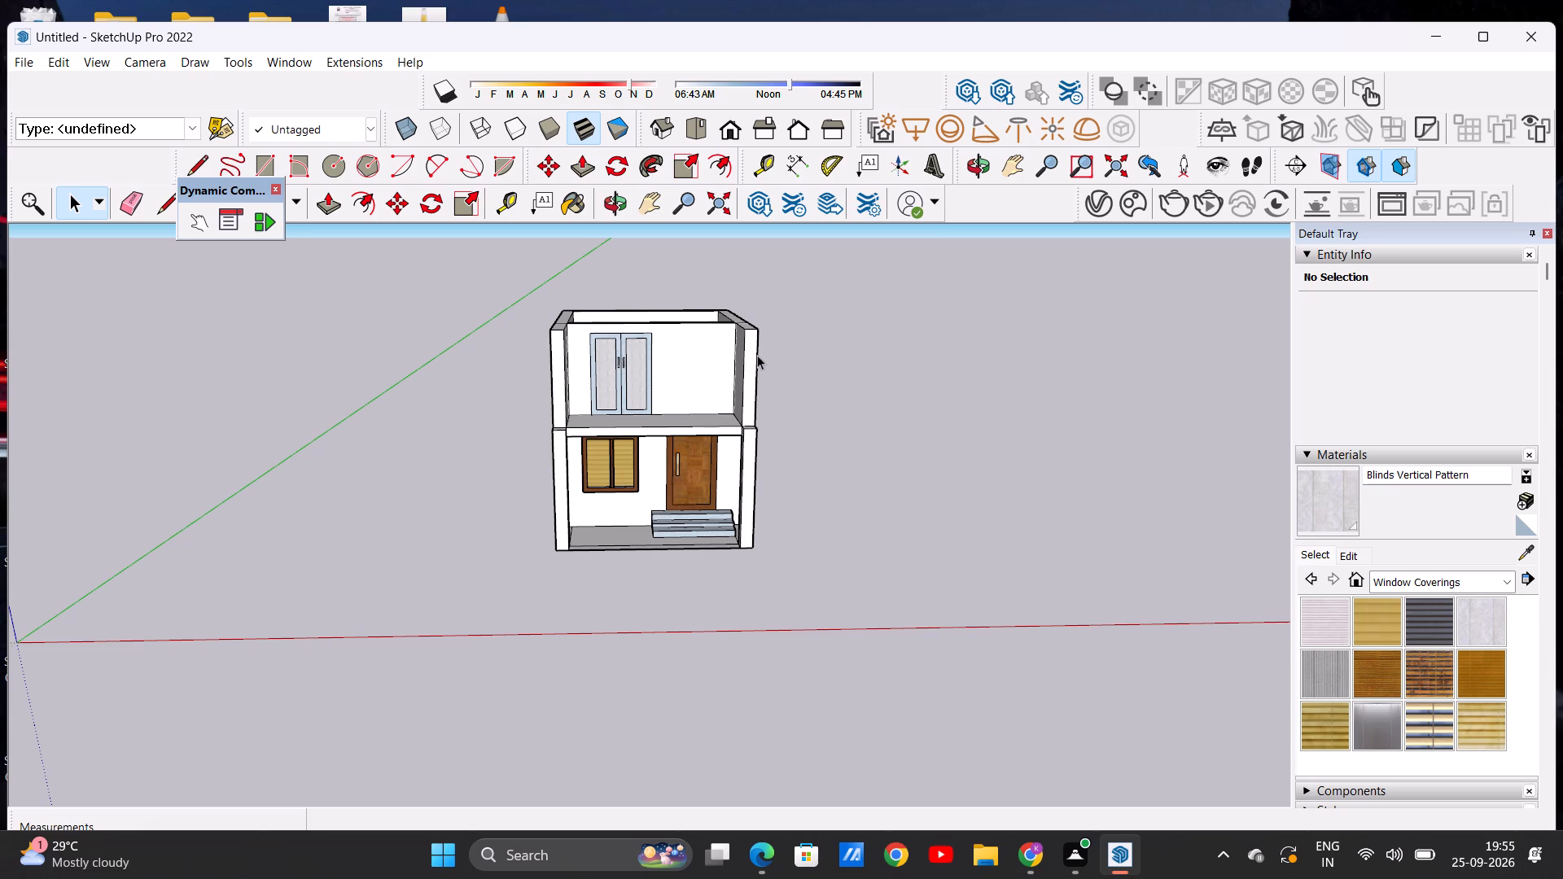
{"action": "scroll", "coordinate": [621, 387], "scroll_direction": "down", "scroll_amount": 5}
{"action": "middle_click_drag", "start_coordinate": [586, 399], "coordinate": [583, 370]}
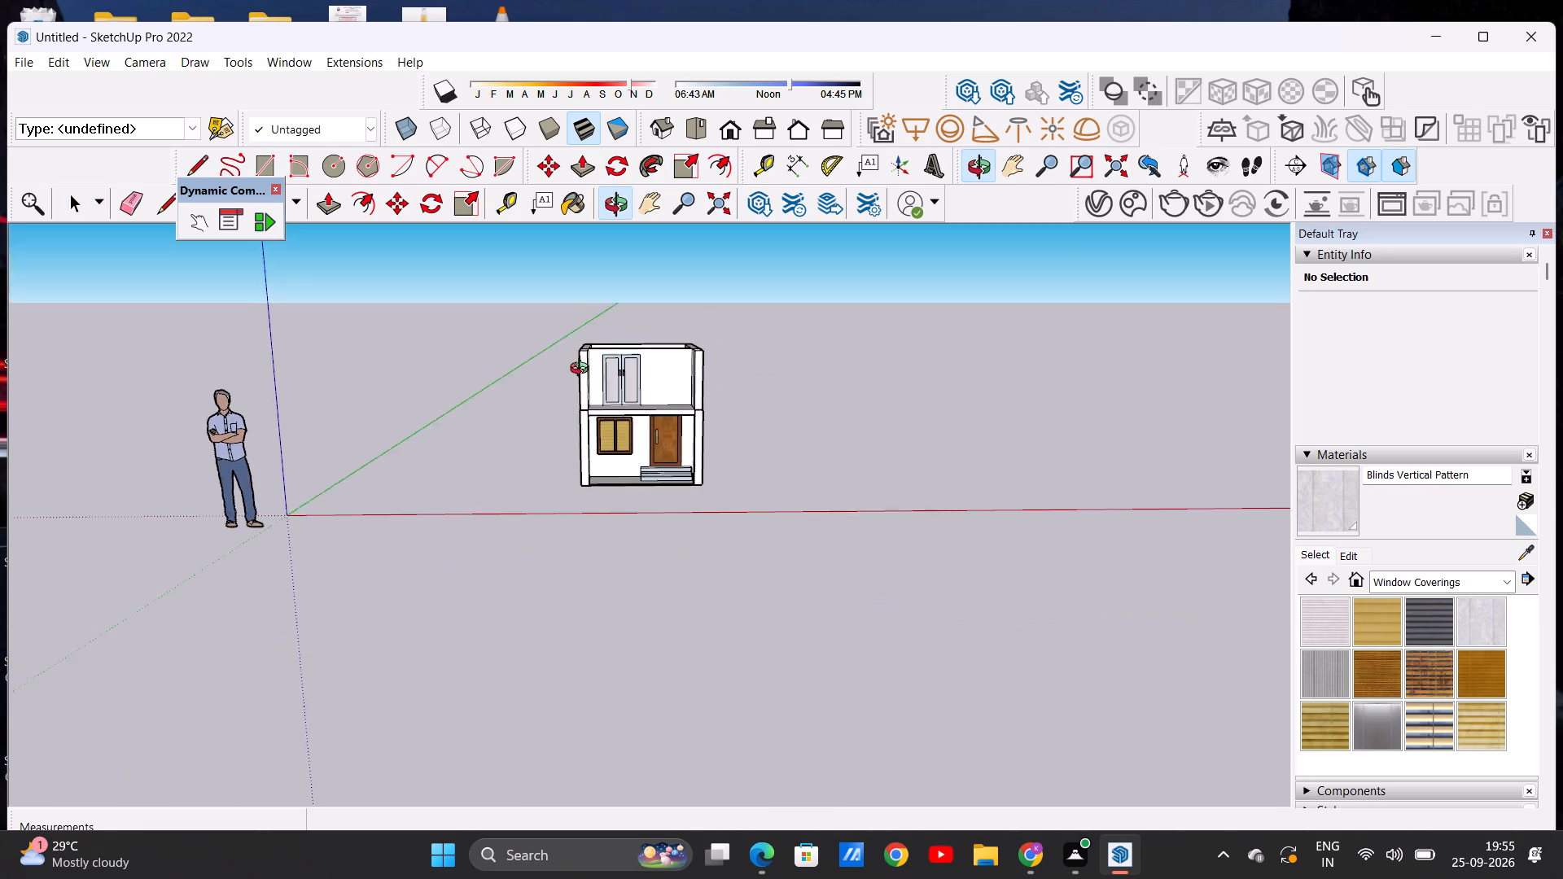
{"action": "middle_click_drag", "start_coordinate": [583, 370], "coordinate": [574, 334]}
{"action": "scroll", "coordinate": [630, 338], "scroll_direction": "up", "scroll_amount": 6}
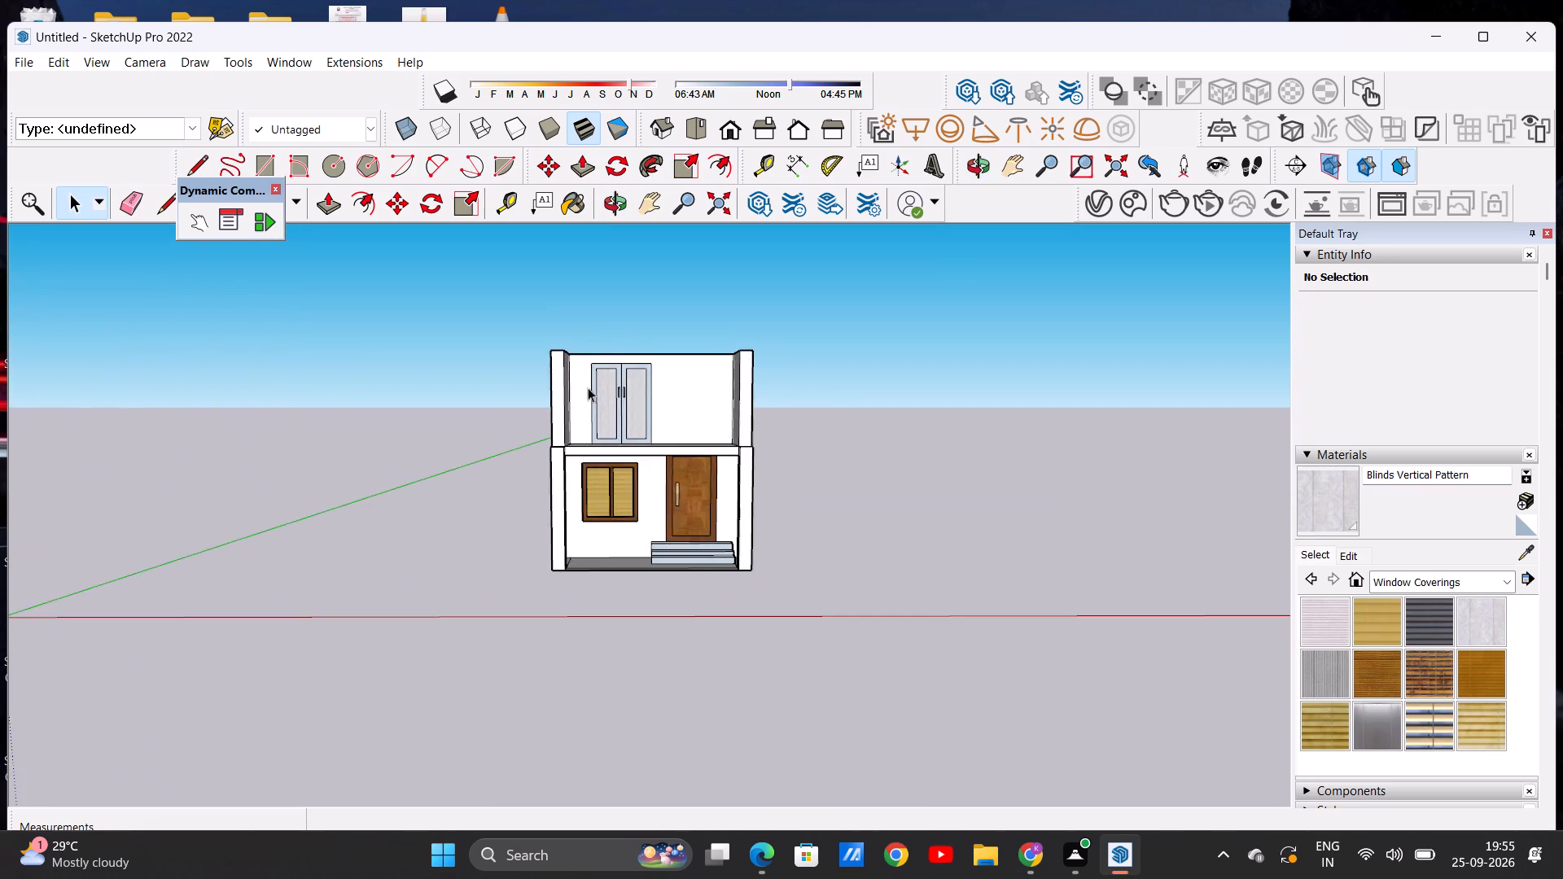
Push/Pull the top of the front porch pillar on the window side up 3' 7/16", level with the balcony side wall.
{"action": "scroll", "coordinate": [568, 398], "scroll_direction": "up", "scroll_amount": 8}
{"action": "middle_click_drag", "start_coordinate": [546, 551], "coordinate": [540, 680]}
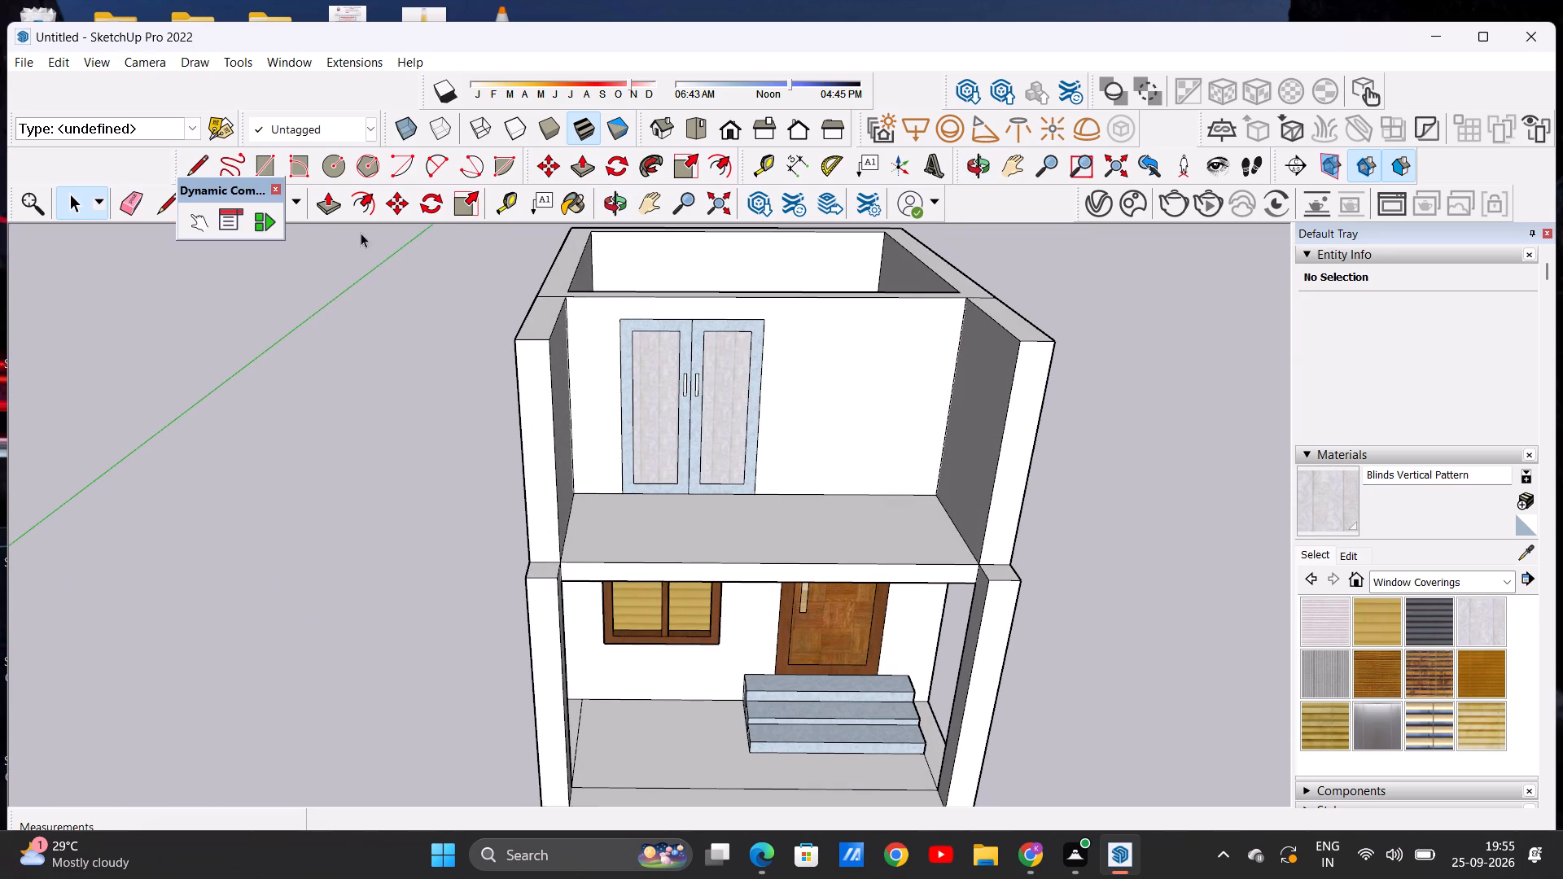
{"action": "left_click", "coordinate": [320, 200]}
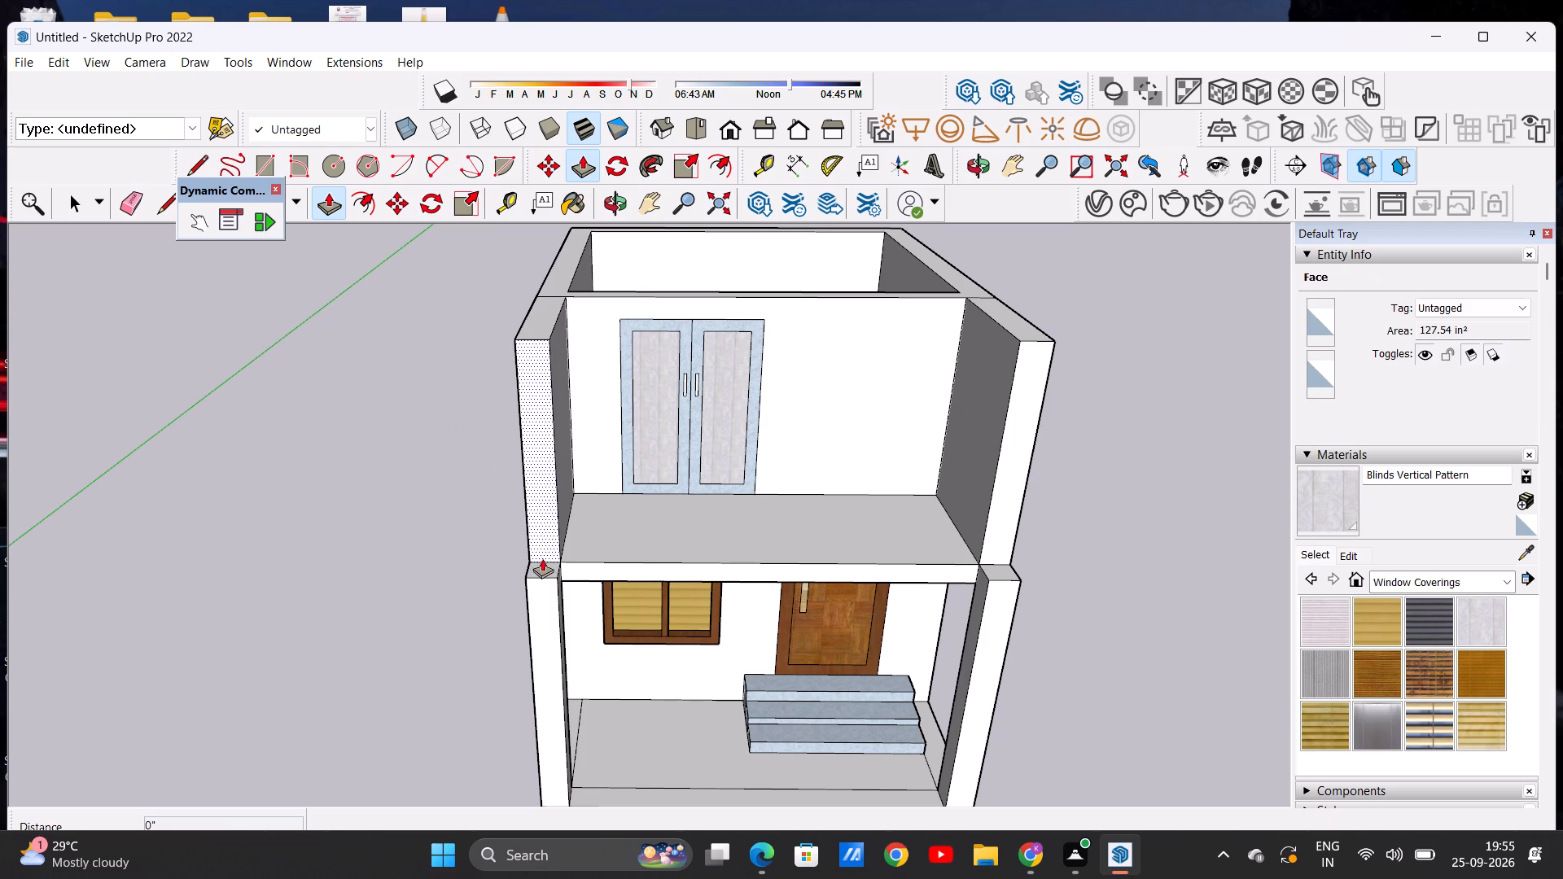
{"action": "scroll", "coordinate": [543, 561], "scroll_direction": "up", "scroll_amount": 6}
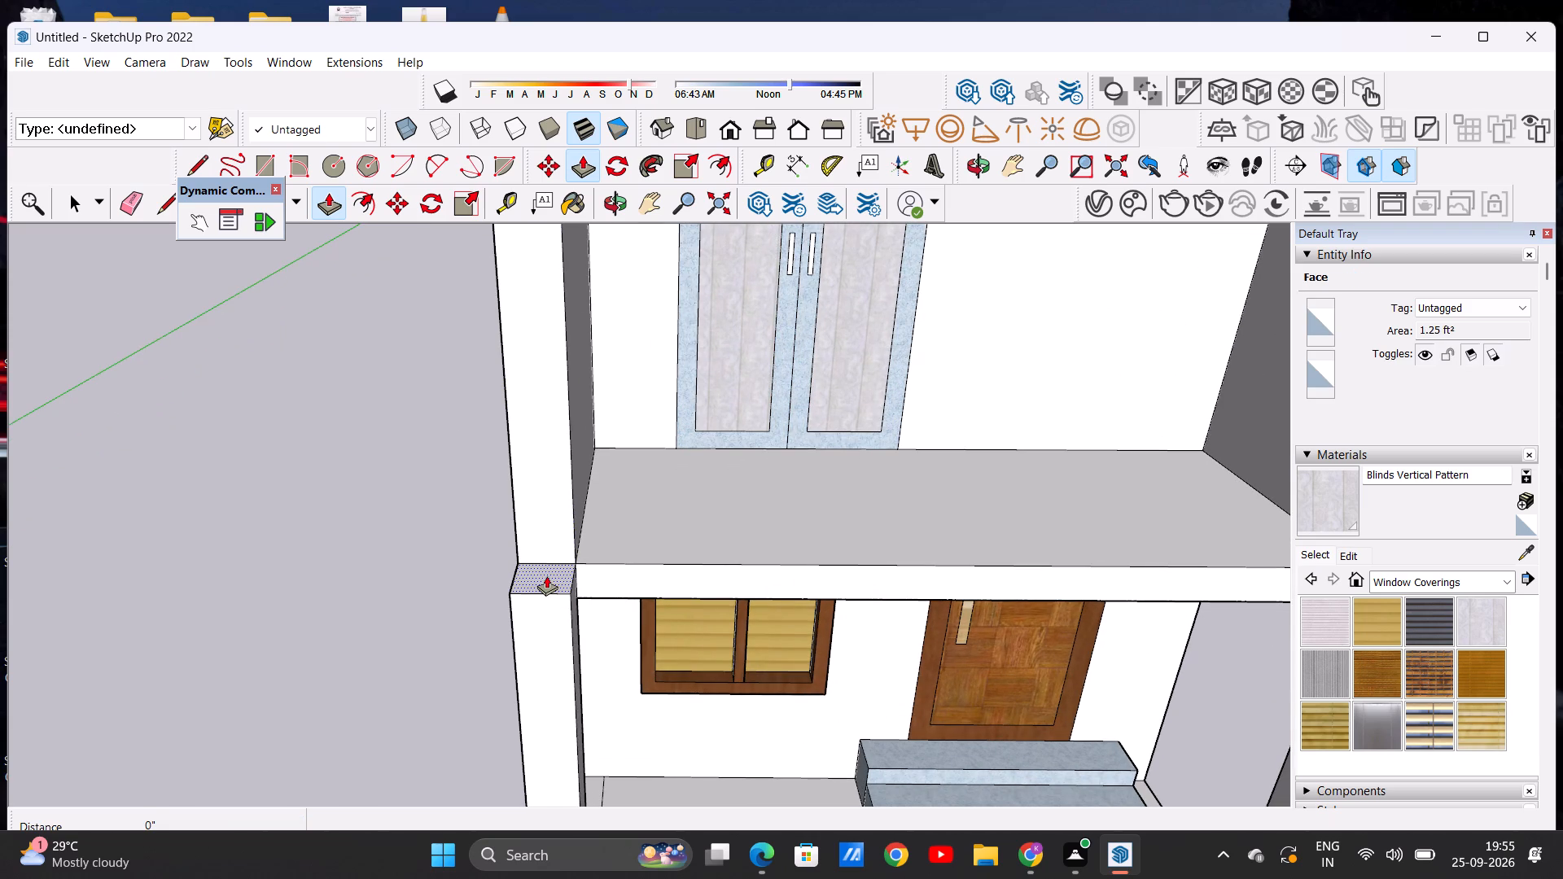
{"action": "left_click", "coordinate": [546, 575]}
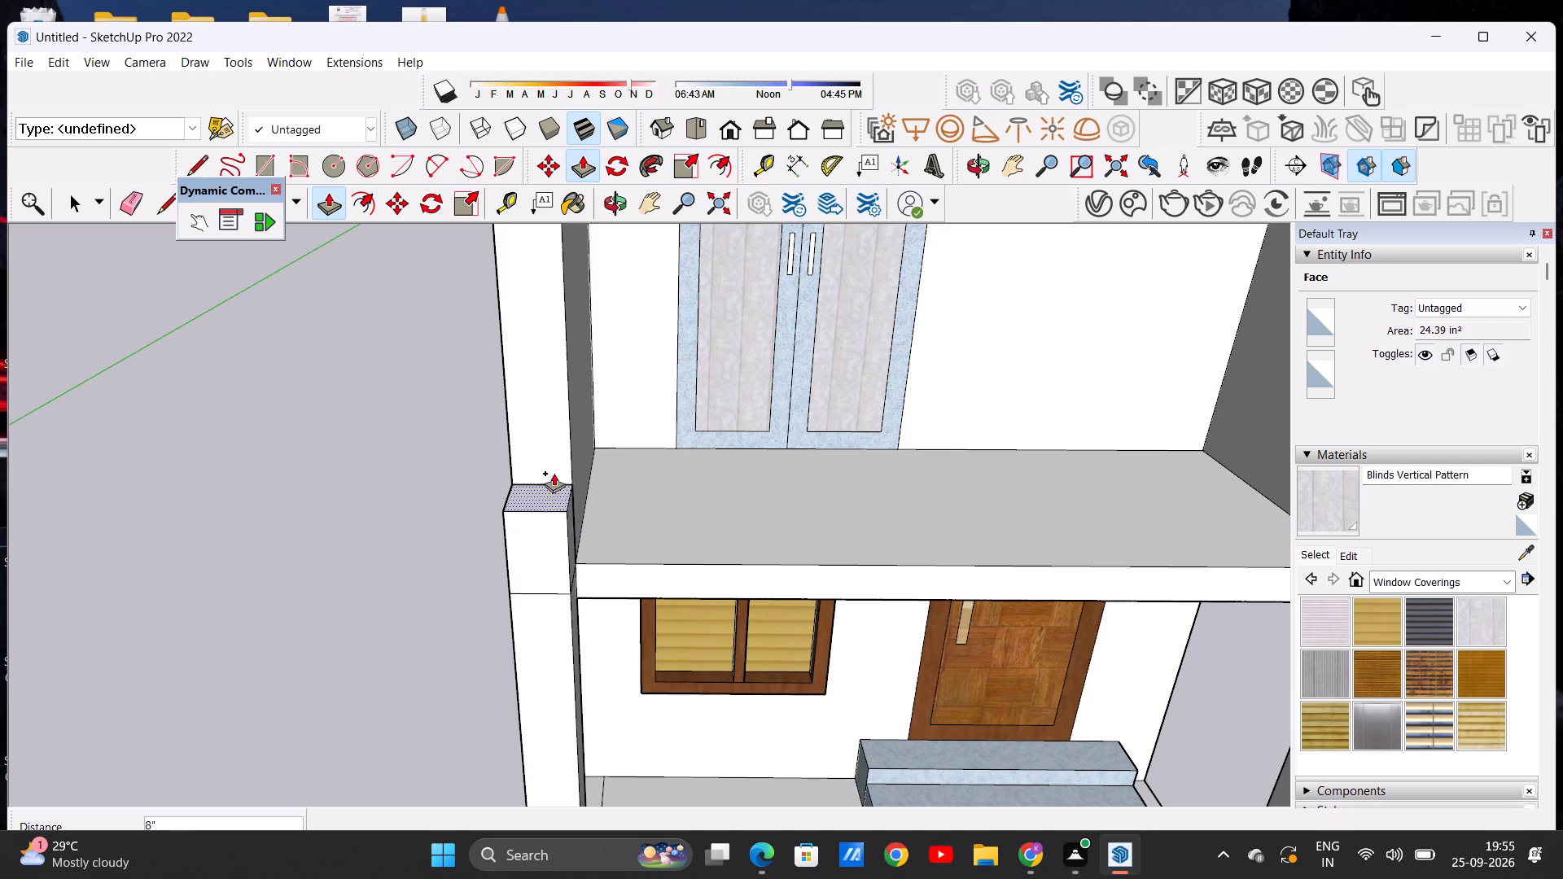
{"action": "scroll", "coordinate": [549, 391], "scroll_direction": "down", "scroll_amount": 9}
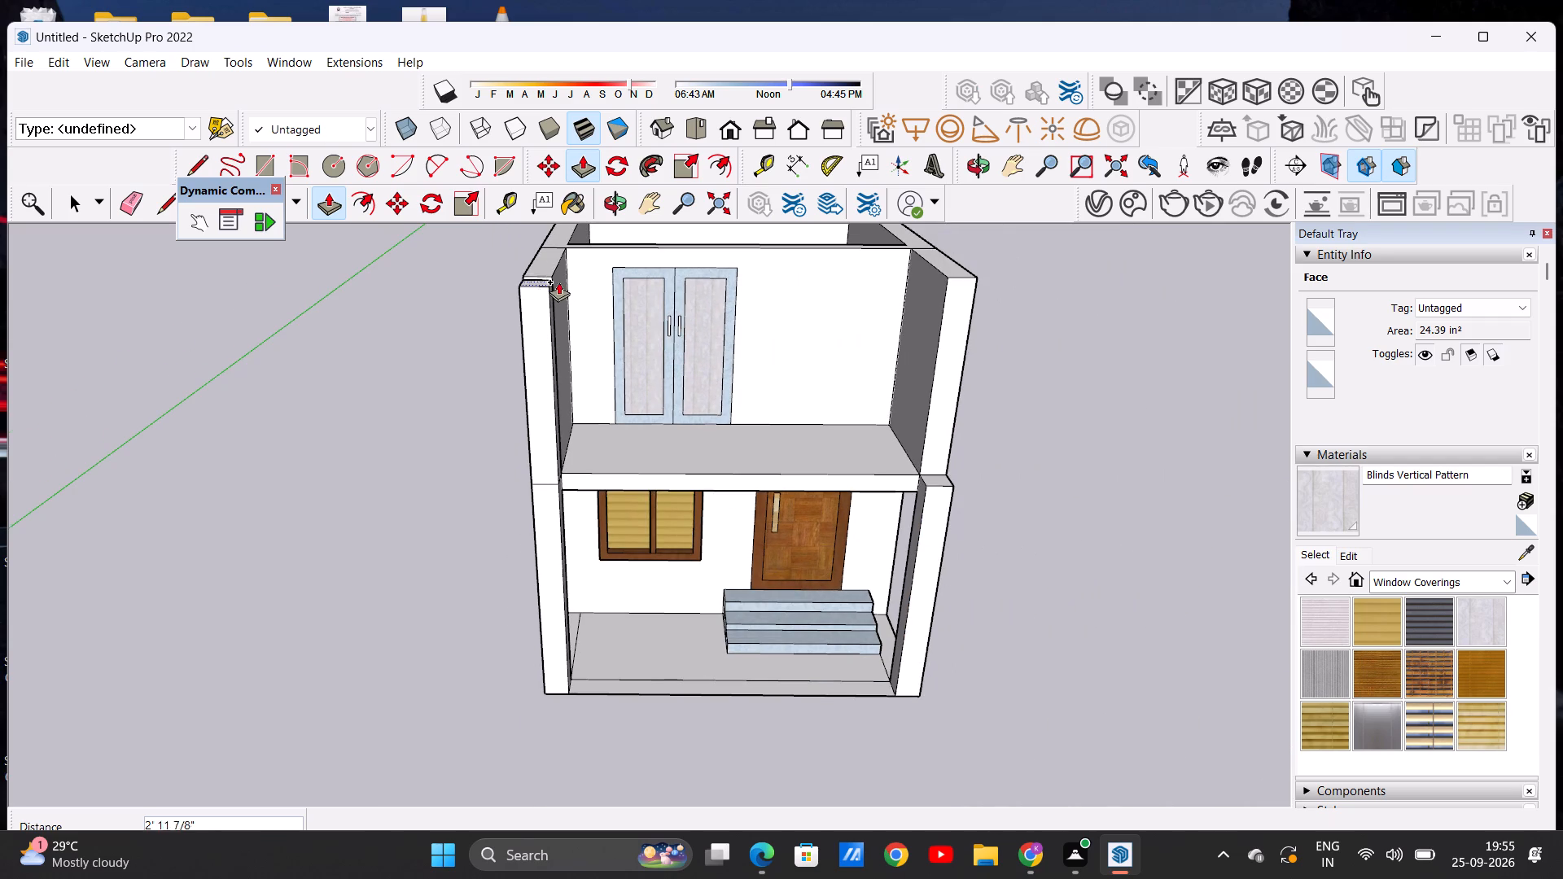
{"action": "middle_click_drag", "start_coordinate": [562, 283], "coordinate": [540, 291]}
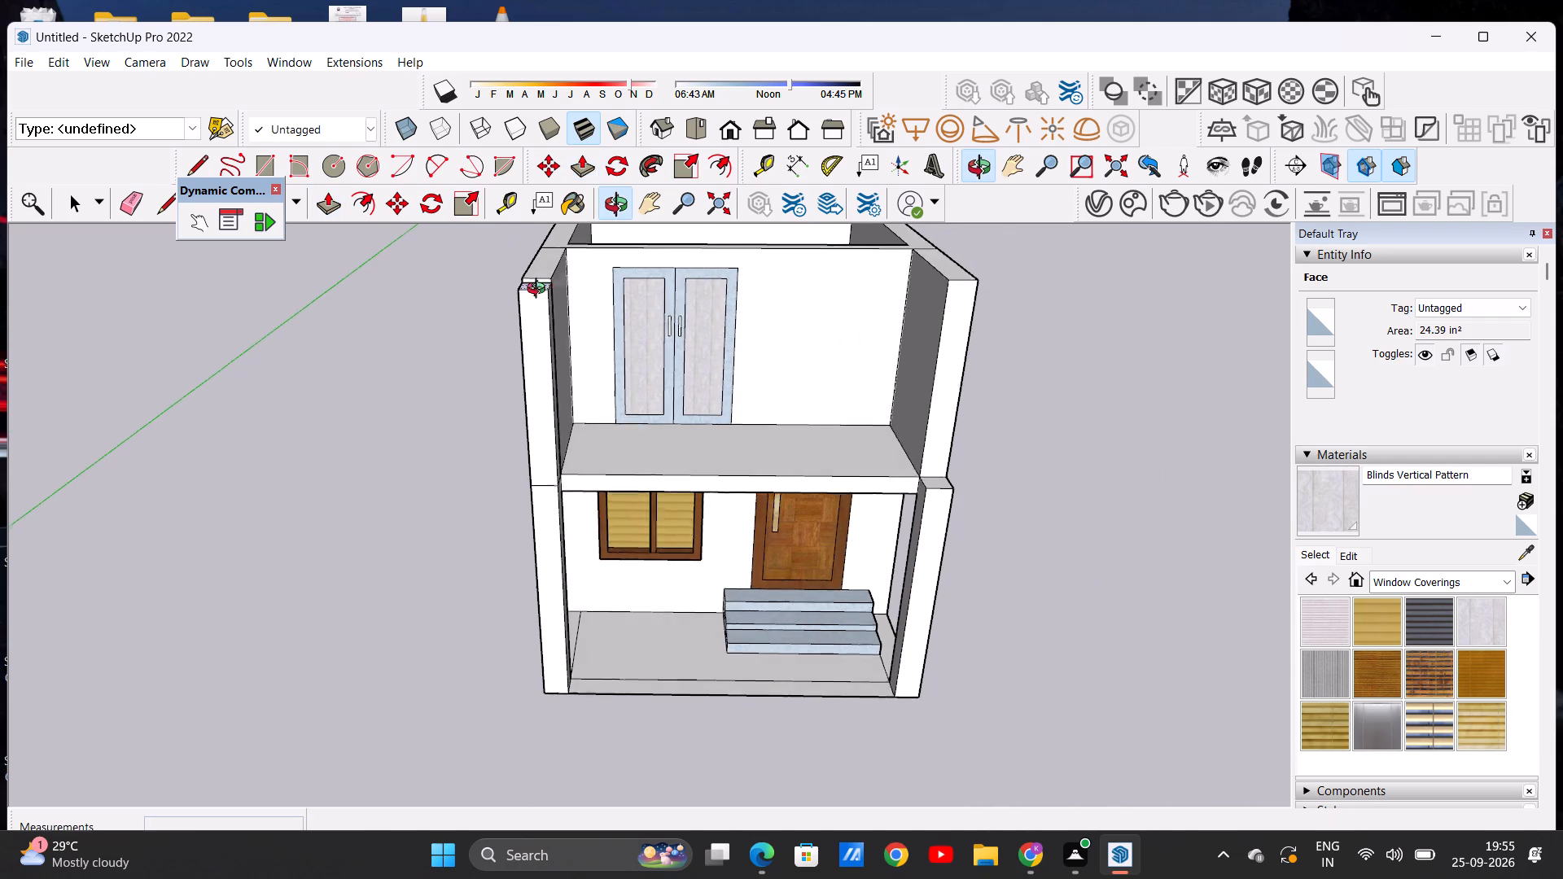
{"action": "middle_click_drag", "start_coordinate": [540, 291], "coordinate": [512, 295]}
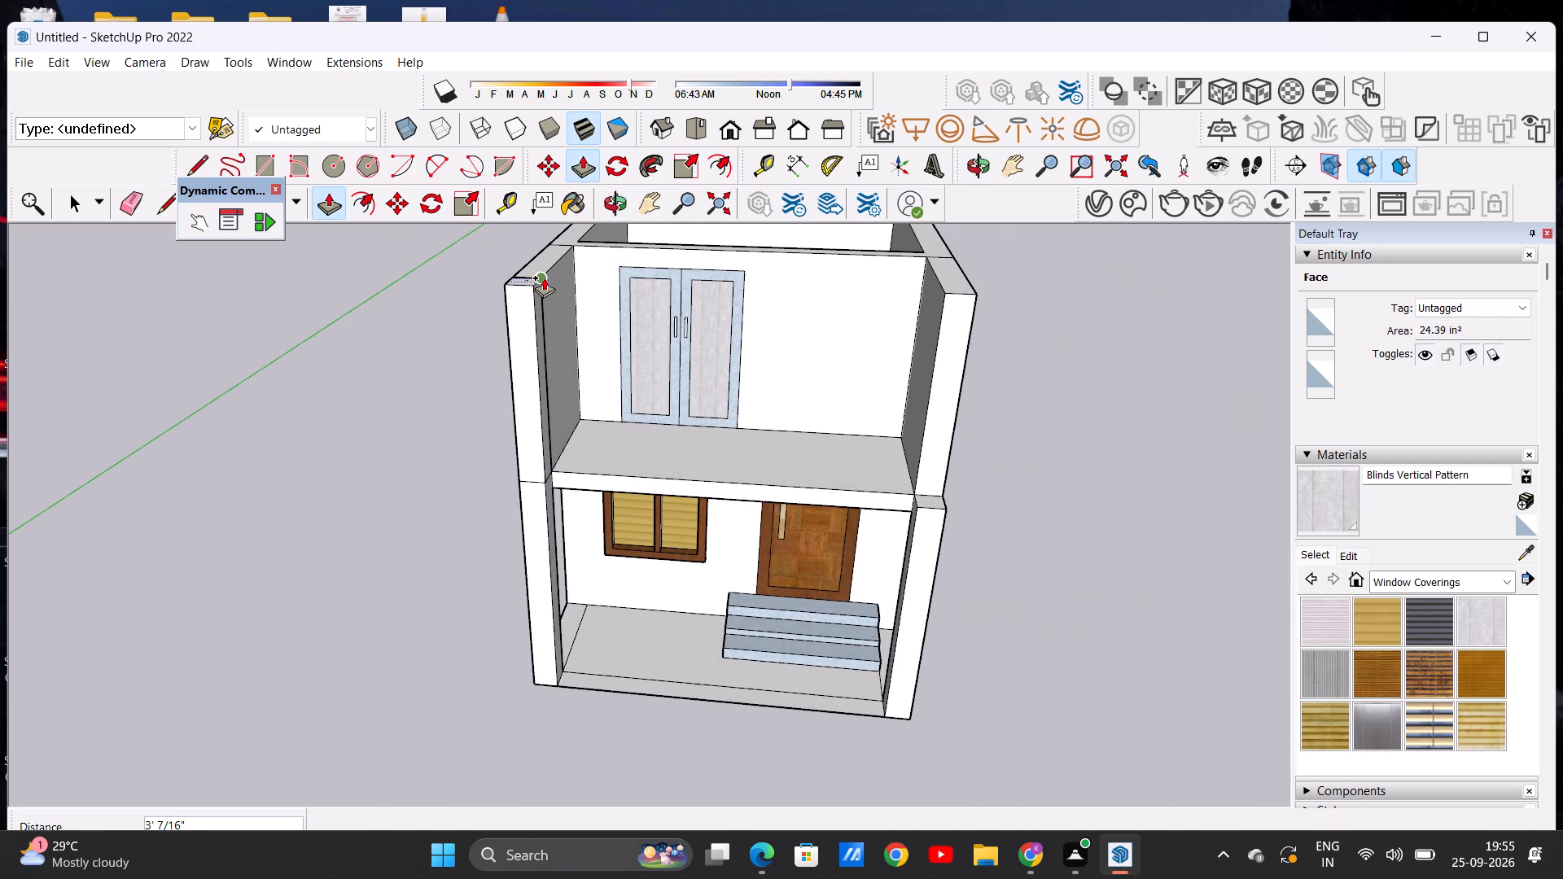
{"action": "left_click", "coordinate": [544, 278]}
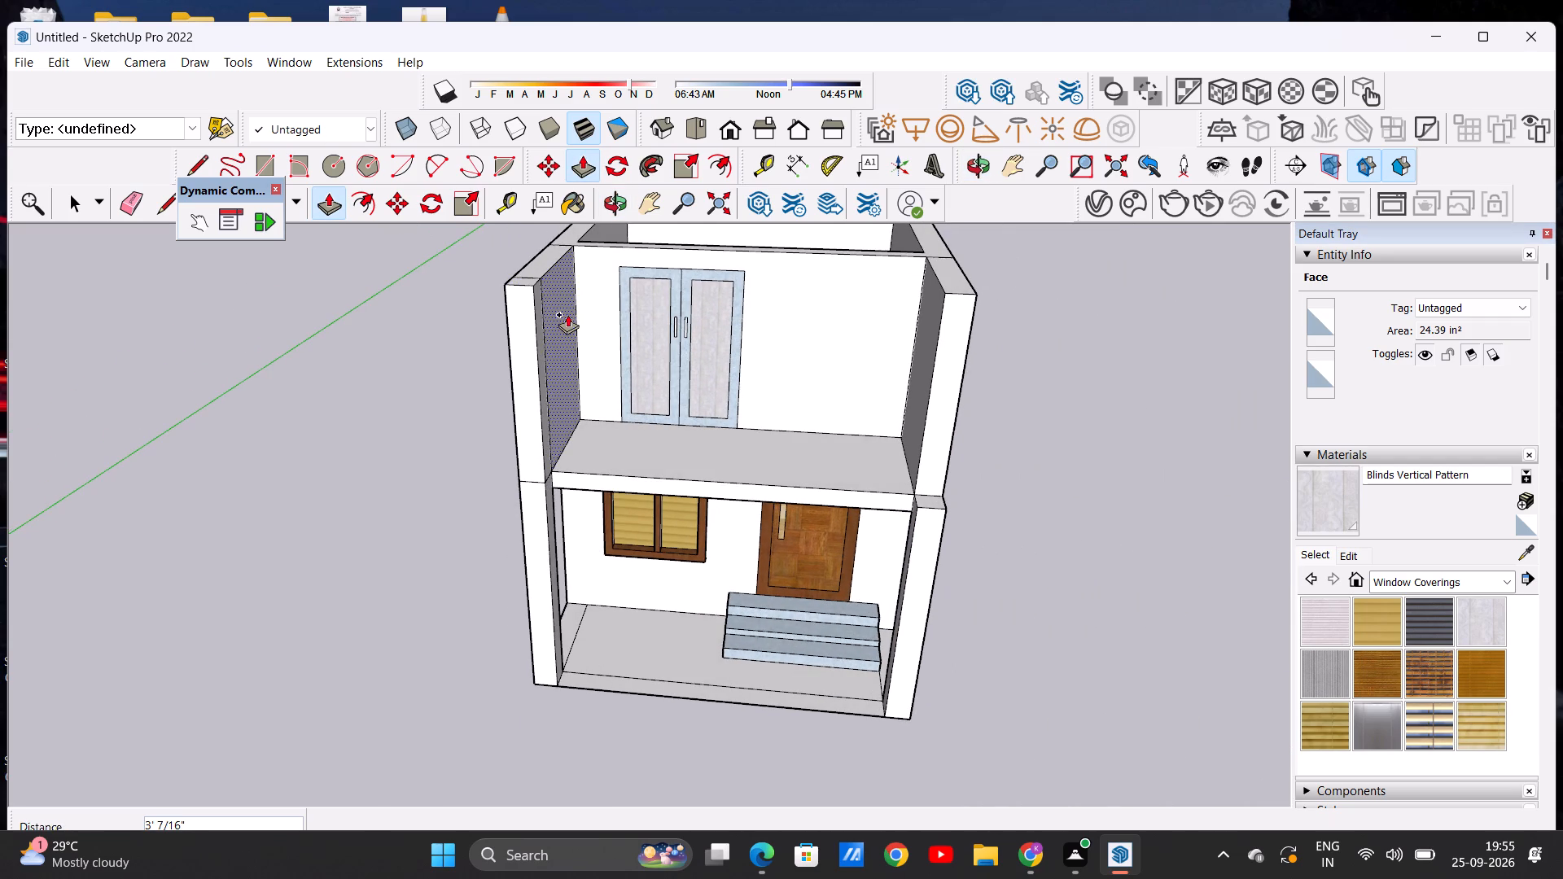
{"action": "key", "text": "space"}
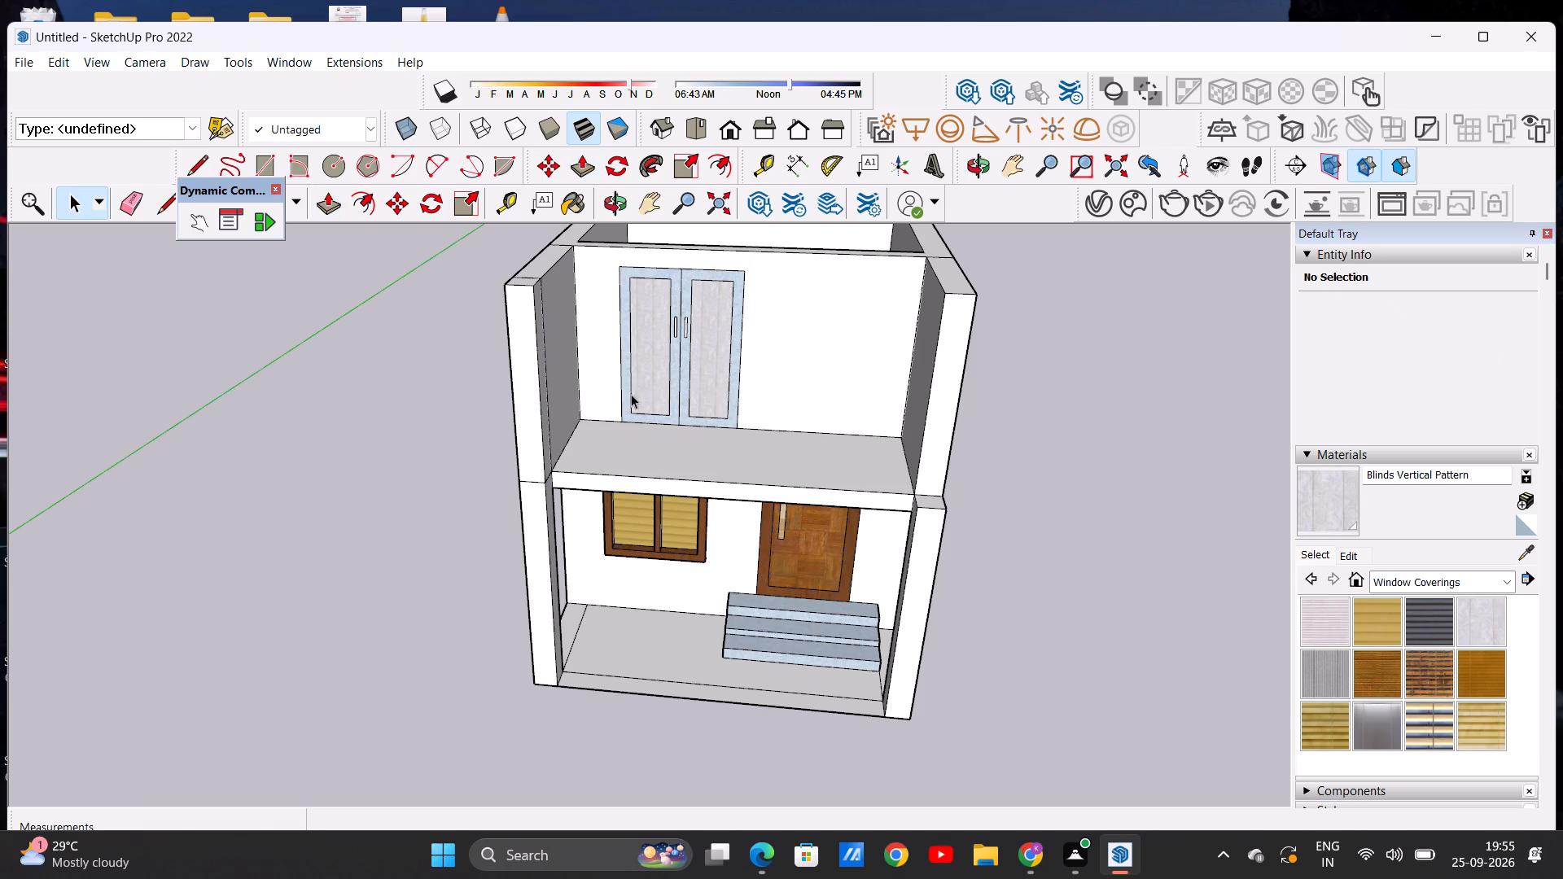
Push/Pull the top of the front porch pillar on the entrance-door side up 3' 7/16", level with the balcony side wall.
{"action": "middle_click_drag", "start_coordinate": [602, 405], "coordinate": [554, 586]}
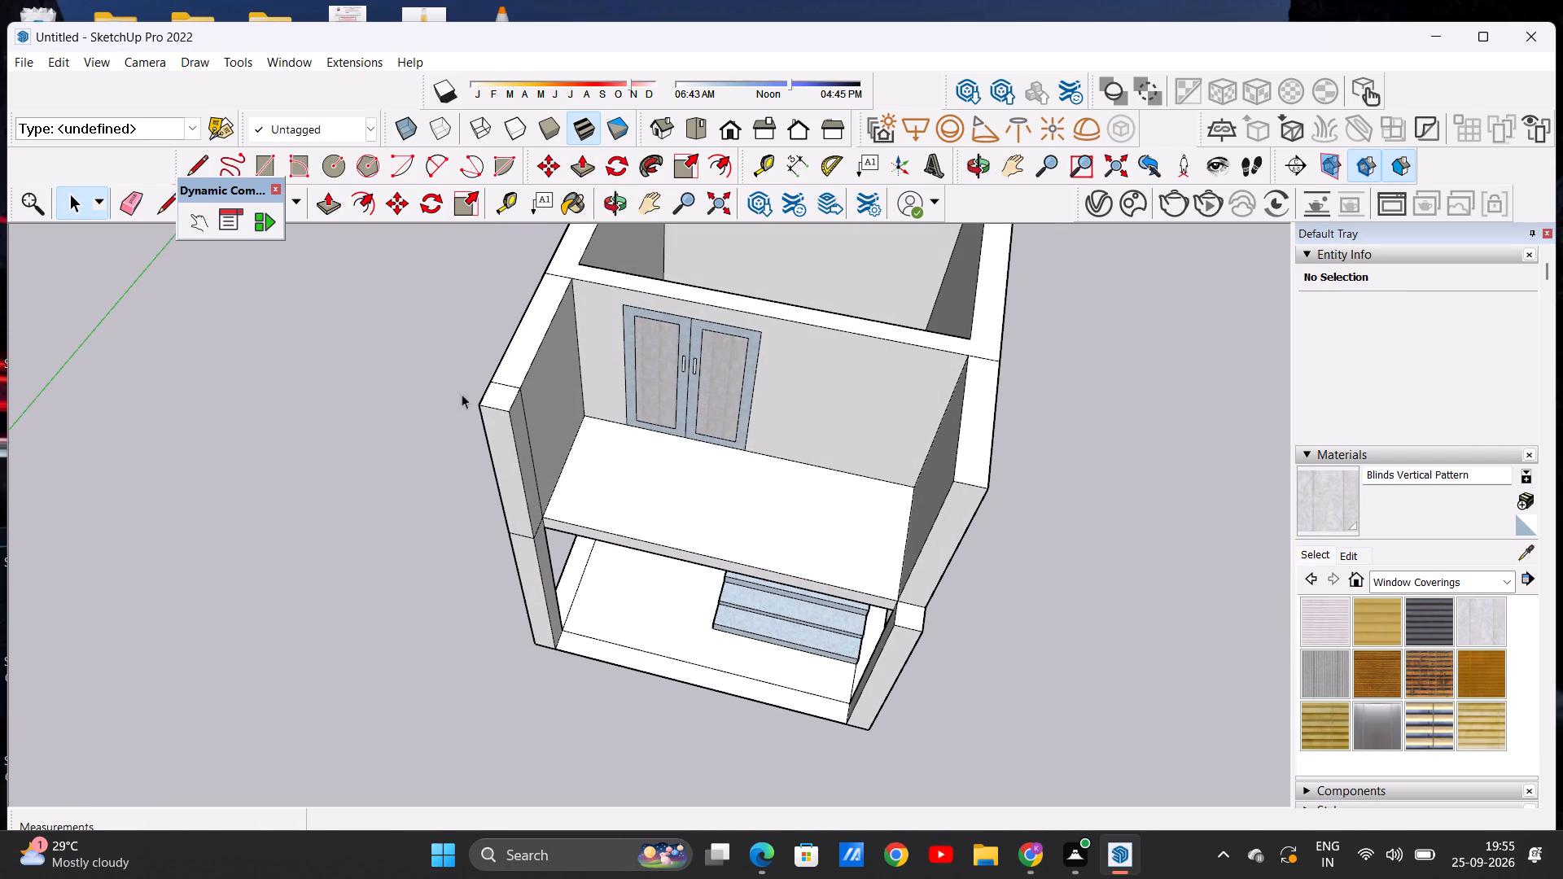
{"action": "left_click", "coordinate": [331, 205]}
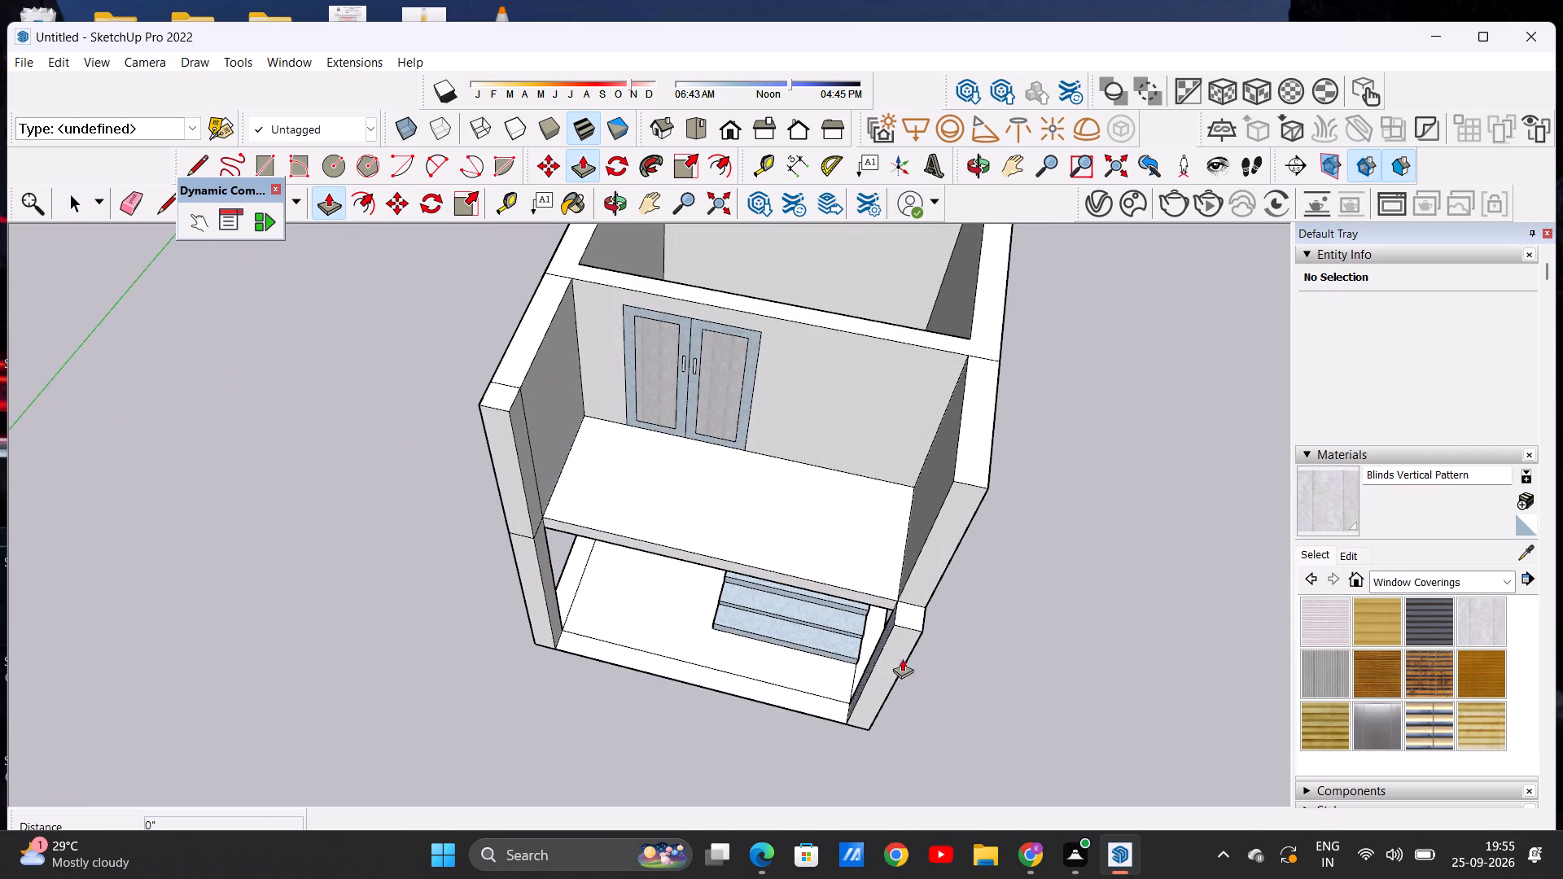
{"action": "scroll", "coordinate": [908, 614], "scroll_direction": "up", "scroll_amount": 7}
{"action": "left_click", "coordinate": [912, 614]}
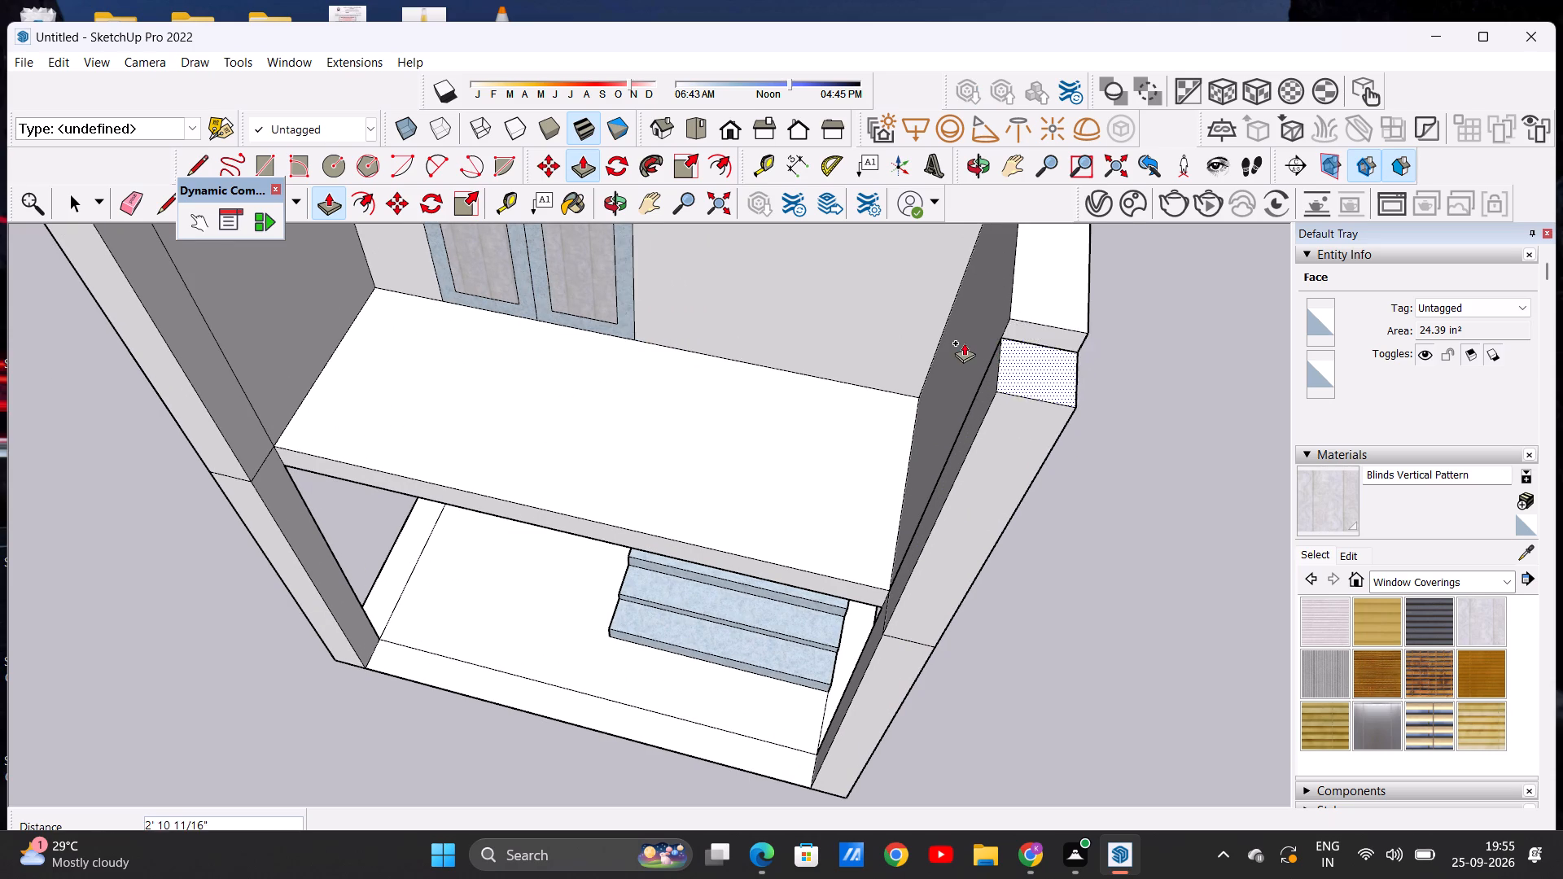
{"action": "middle_click_drag", "start_coordinate": [971, 348], "coordinate": [1112, 364]}
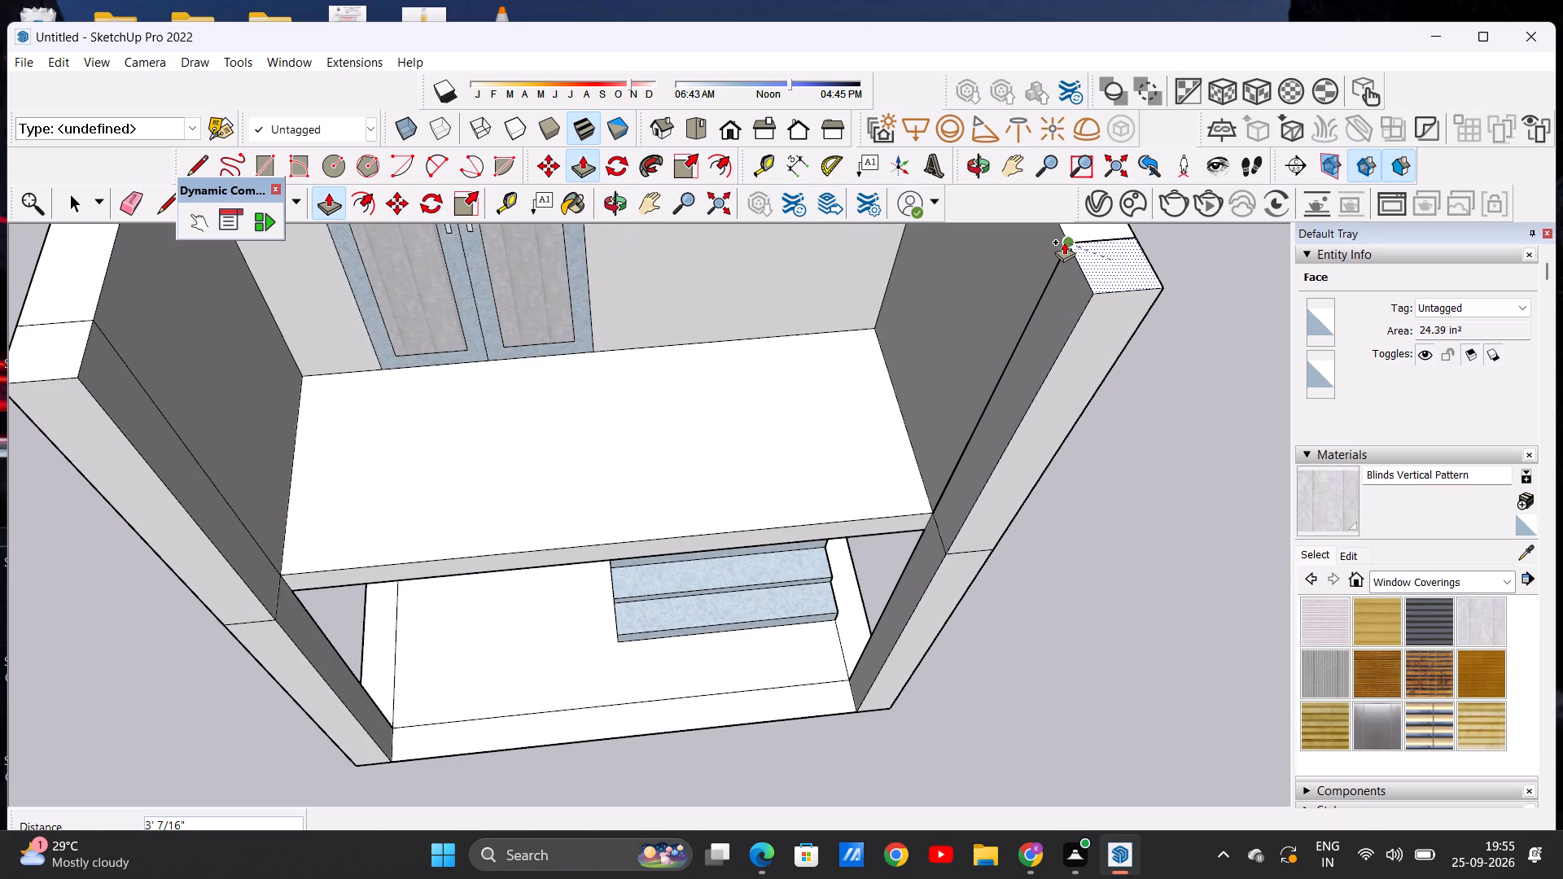
{"action": "left_click", "coordinate": [1064, 242]}
{"action": "key", "text": "space"}
Examine the raised front pillars and the whole building from above, the front and the side.
{"action": "scroll", "coordinate": [831, 391], "scroll_direction": "down", "scroll_amount": 13}
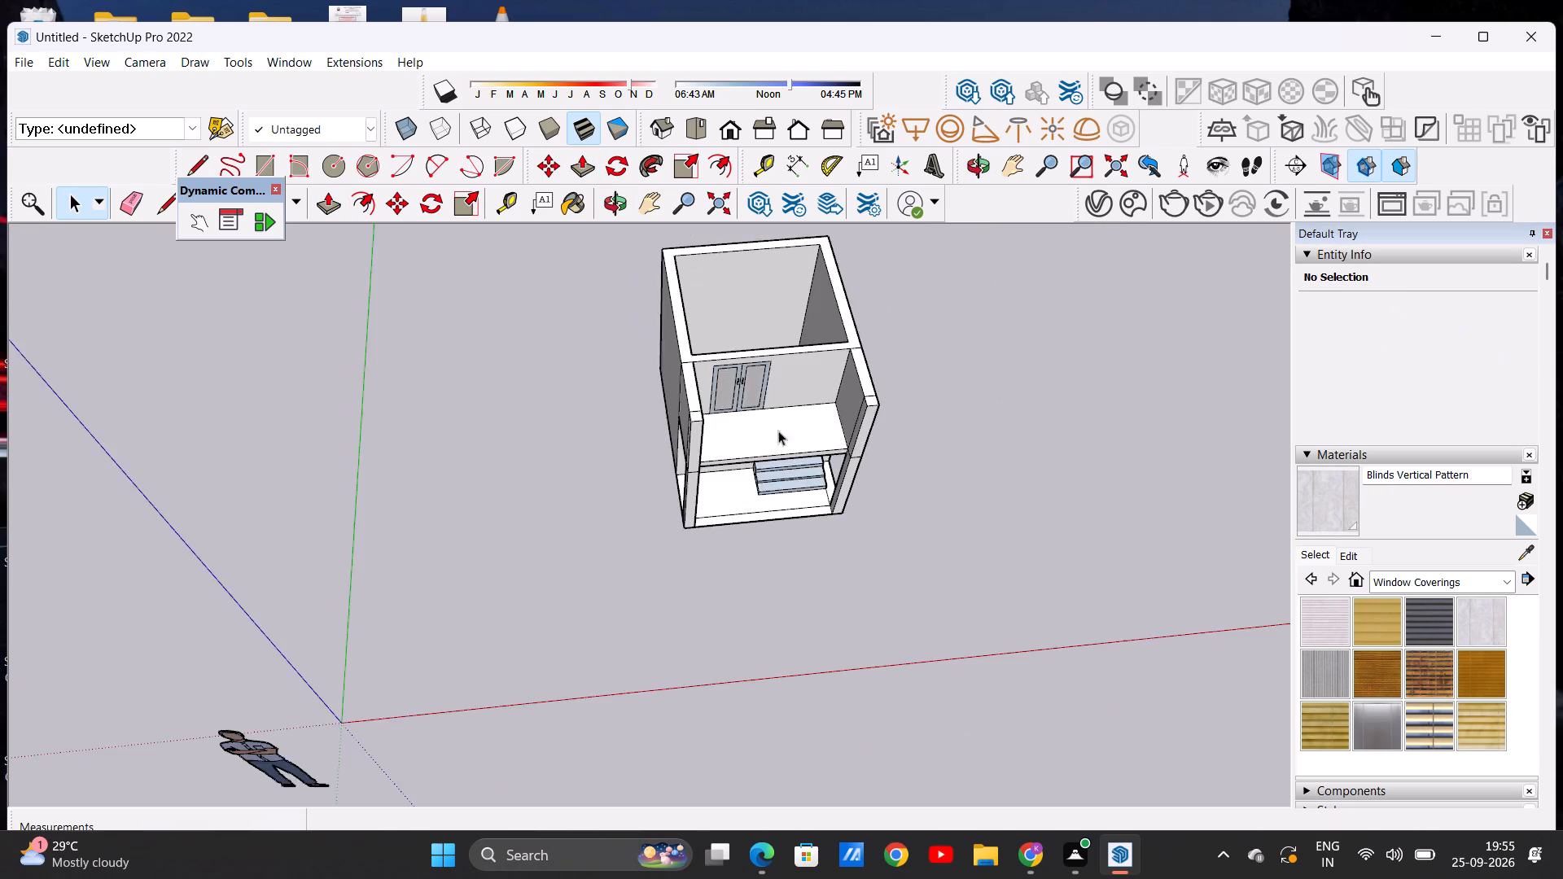
{"action": "scroll", "coordinate": [778, 431], "scroll_direction": "down", "scroll_amount": 3}
{"action": "middle_click_drag", "start_coordinate": [824, 502], "coordinate": [753, 268]}
{"action": "scroll", "coordinate": [772, 408], "scroll_direction": "up", "scroll_amount": 3}
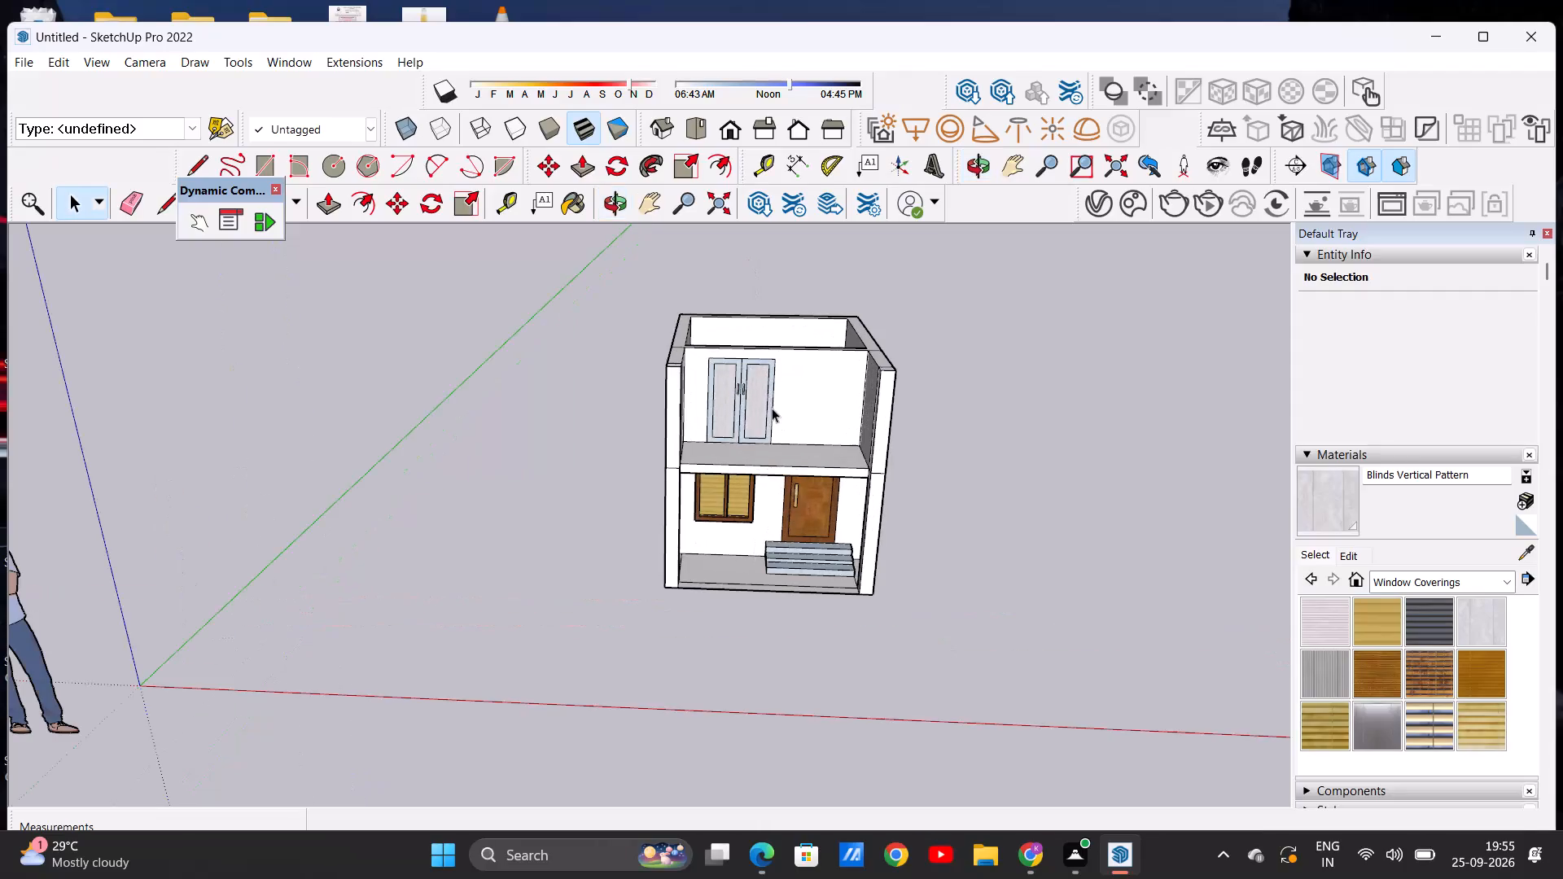
{"action": "middle_click_drag", "start_coordinate": [773, 408], "coordinate": [410, 511]}
{"action": "scroll", "coordinate": [460, 460], "scroll_direction": "down", "scroll_amount": 4}
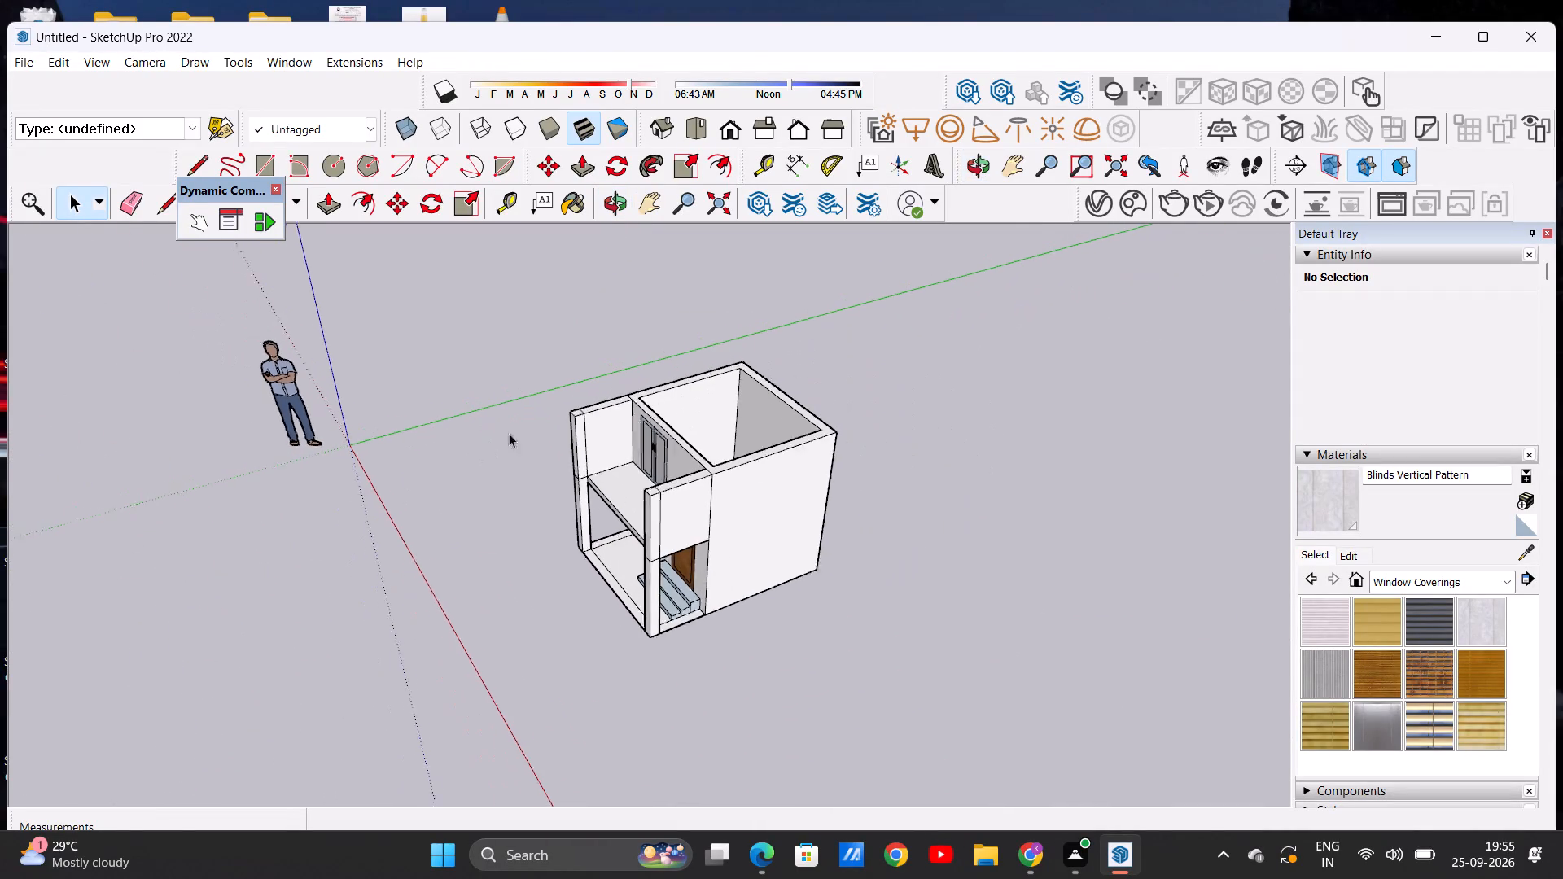
{"action": "scroll", "coordinate": [509, 433], "scroll_direction": "down", "scroll_amount": 1}
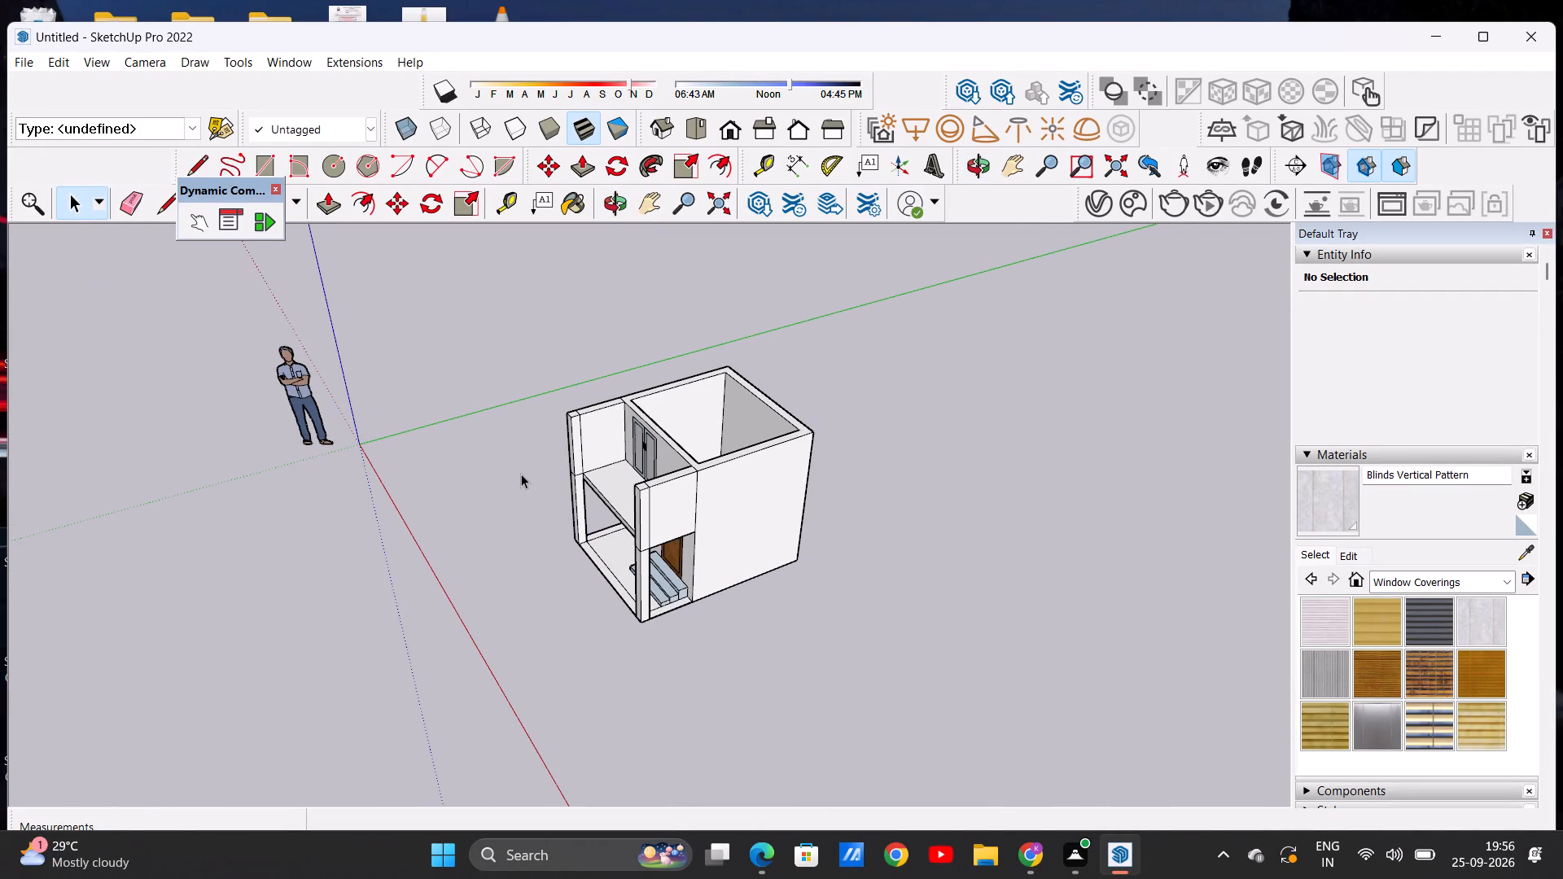
{"action": "scroll", "coordinate": [571, 399], "scroll_direction": "up", "scroll_amount": 3}
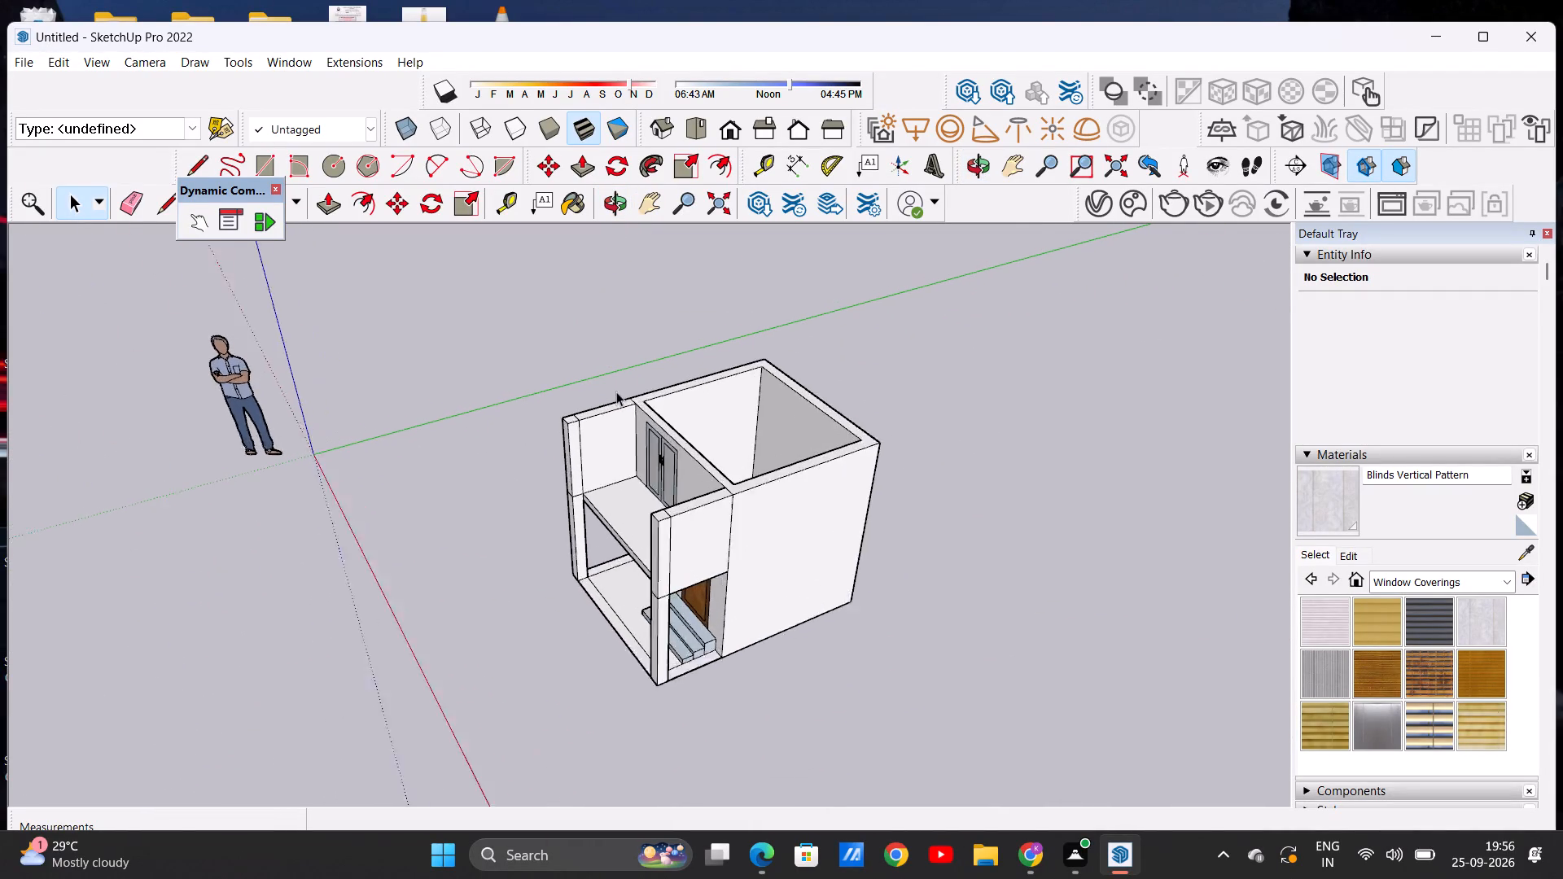
{"action": "scroll", "coordinate": [616, 391], "scroll_direction": "up", "scroll_amount": 3}
{"action": "scroll", "coordinate": [731, 405], "scroll_direction": "down", "scroll_amount": 2}
Draw a rectangle of about 5' 6 7/8" by 4' 11 3/16" across the open top of the upper room to close its roof.
{"action": "middle_click_drag", "start_coordinate": [711, 446], "coordinate": [579, 532]}
{"action": "scroll", "coordinate": [792, 484], "scroll_direction": "up", "scroll_amount": 2}
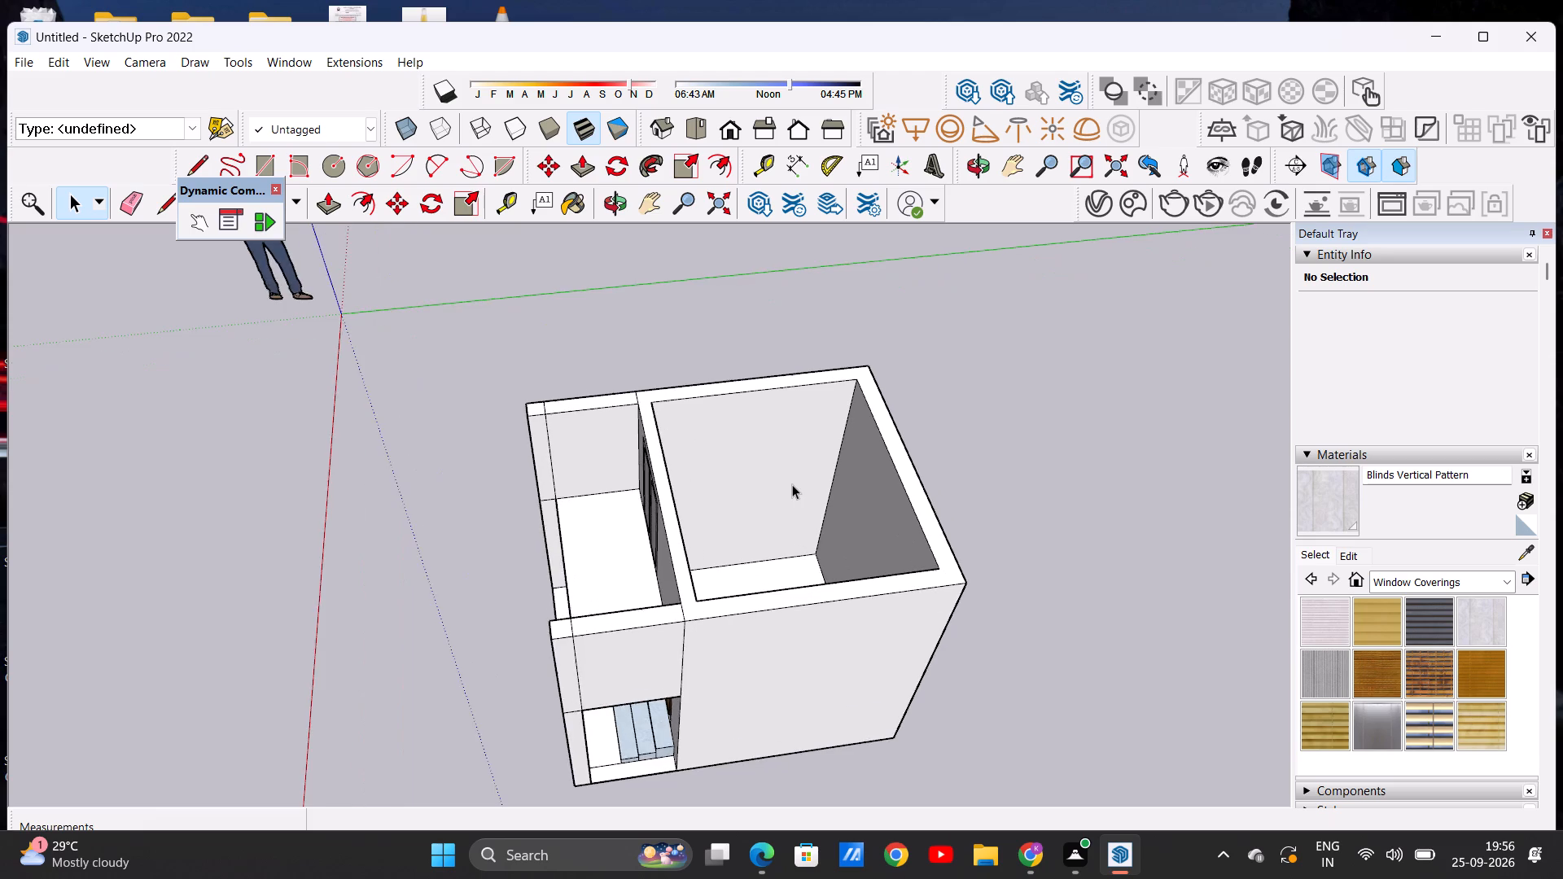
{"action": "middle_click_drag", "start_coordinate": [795, 488], "coordinate": [781, 556]}
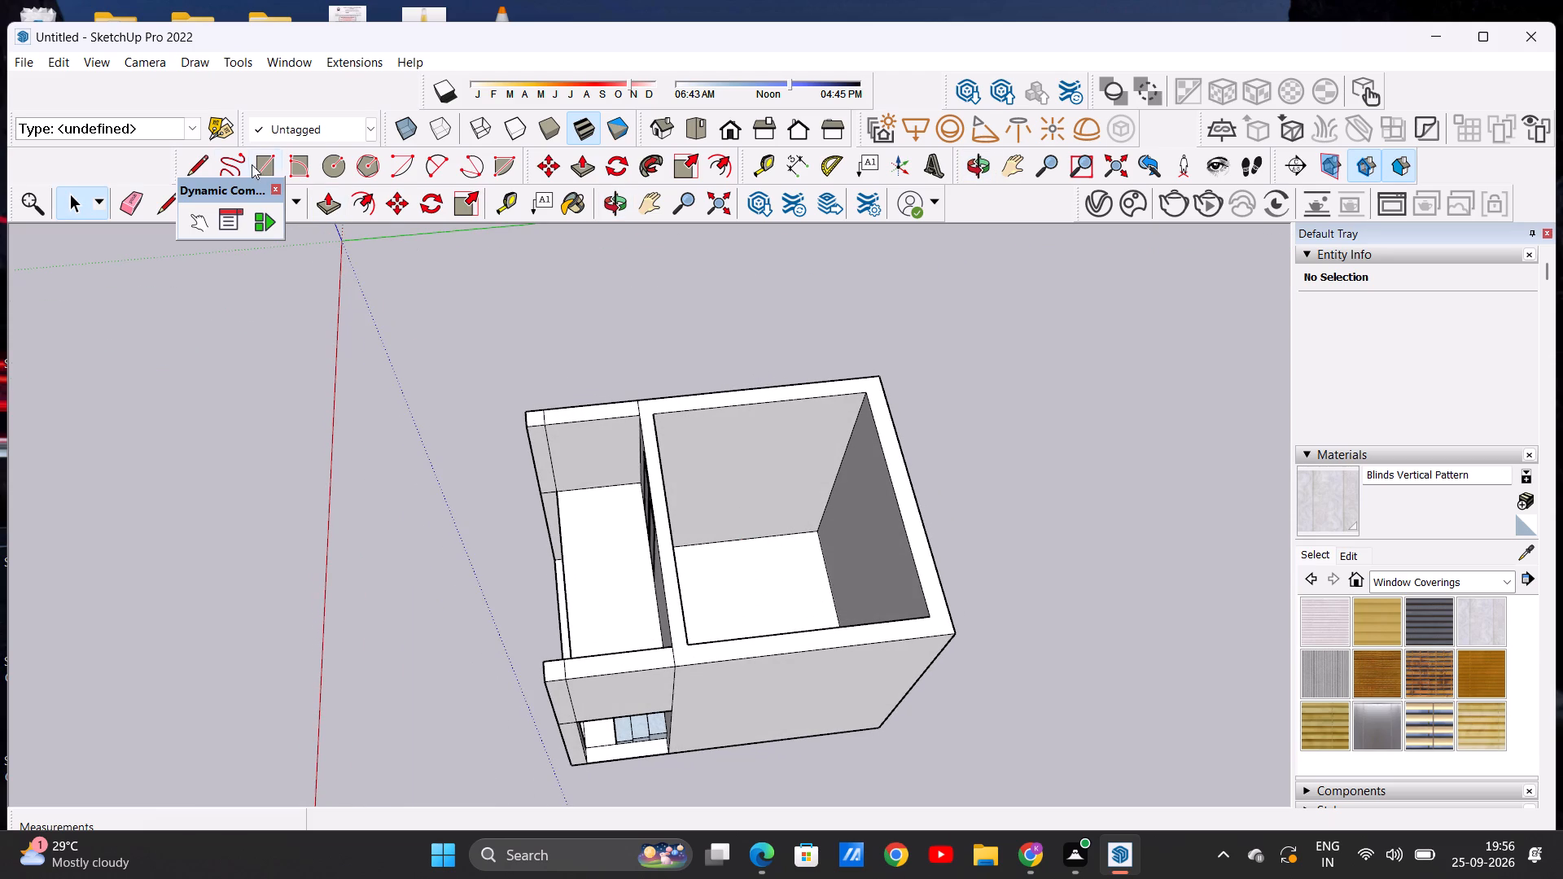
{"action": "left_click", "coordinate": [190, 164]}
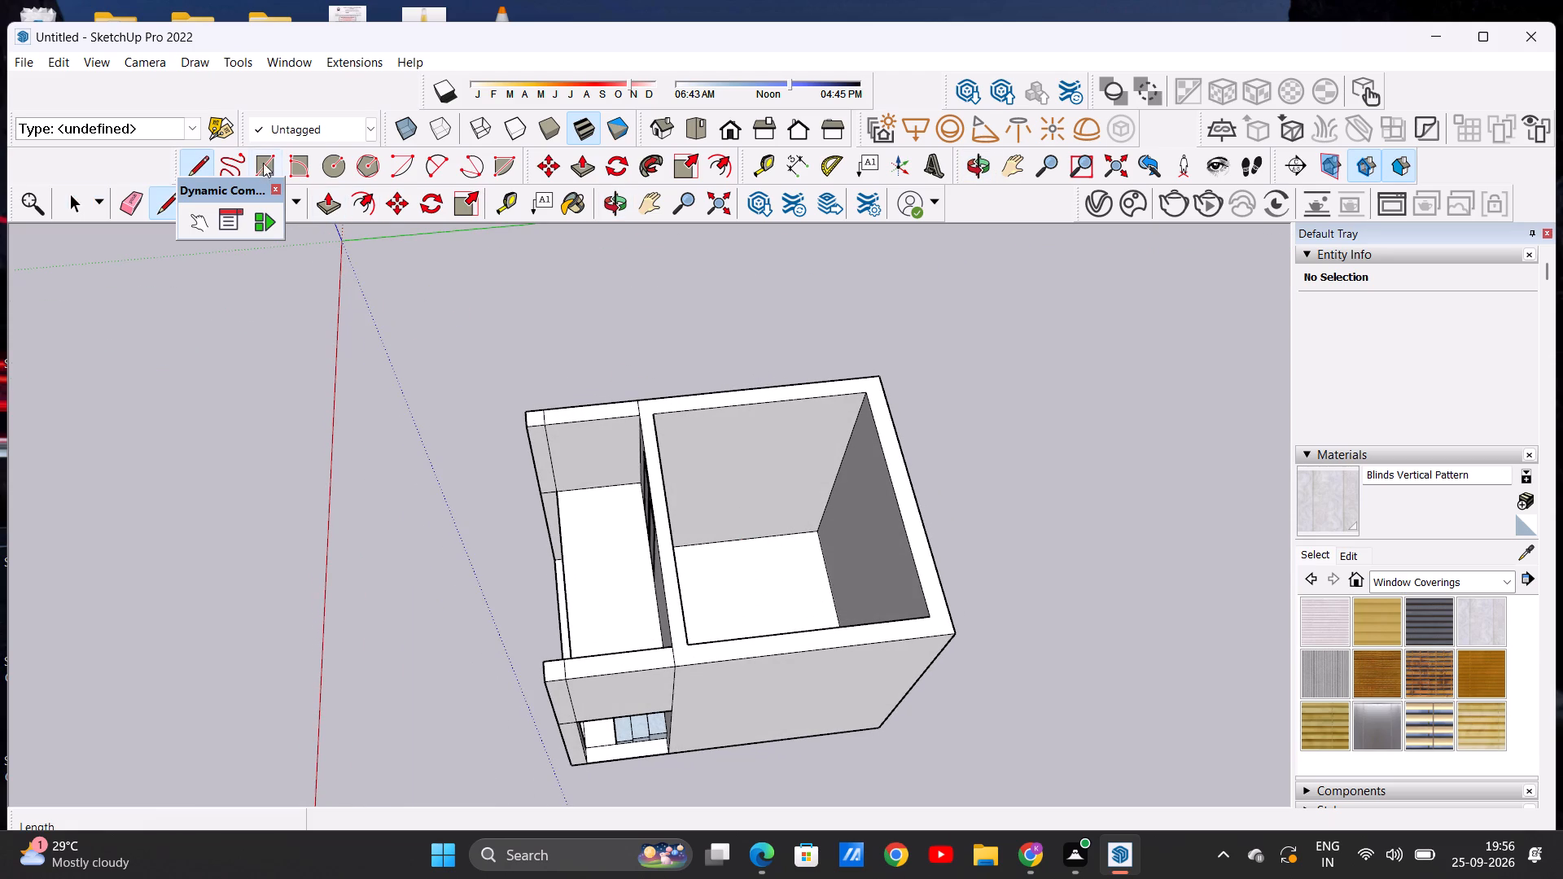
{"action": "left_click", "coordinate": [276, 160]}
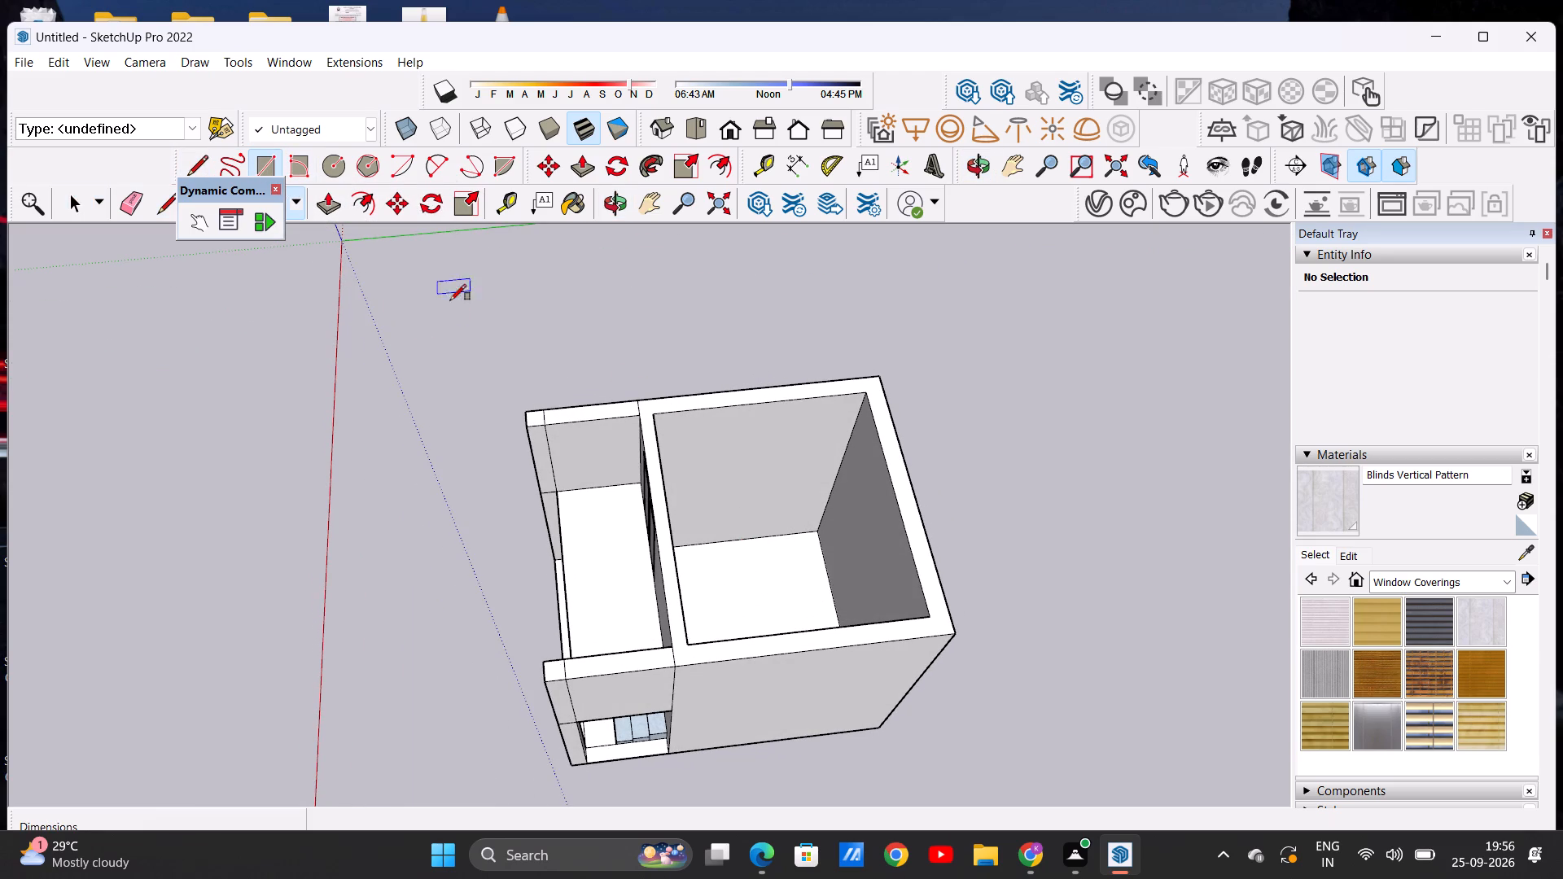
{"action": "left_click", "coordinate": [654, 415]}
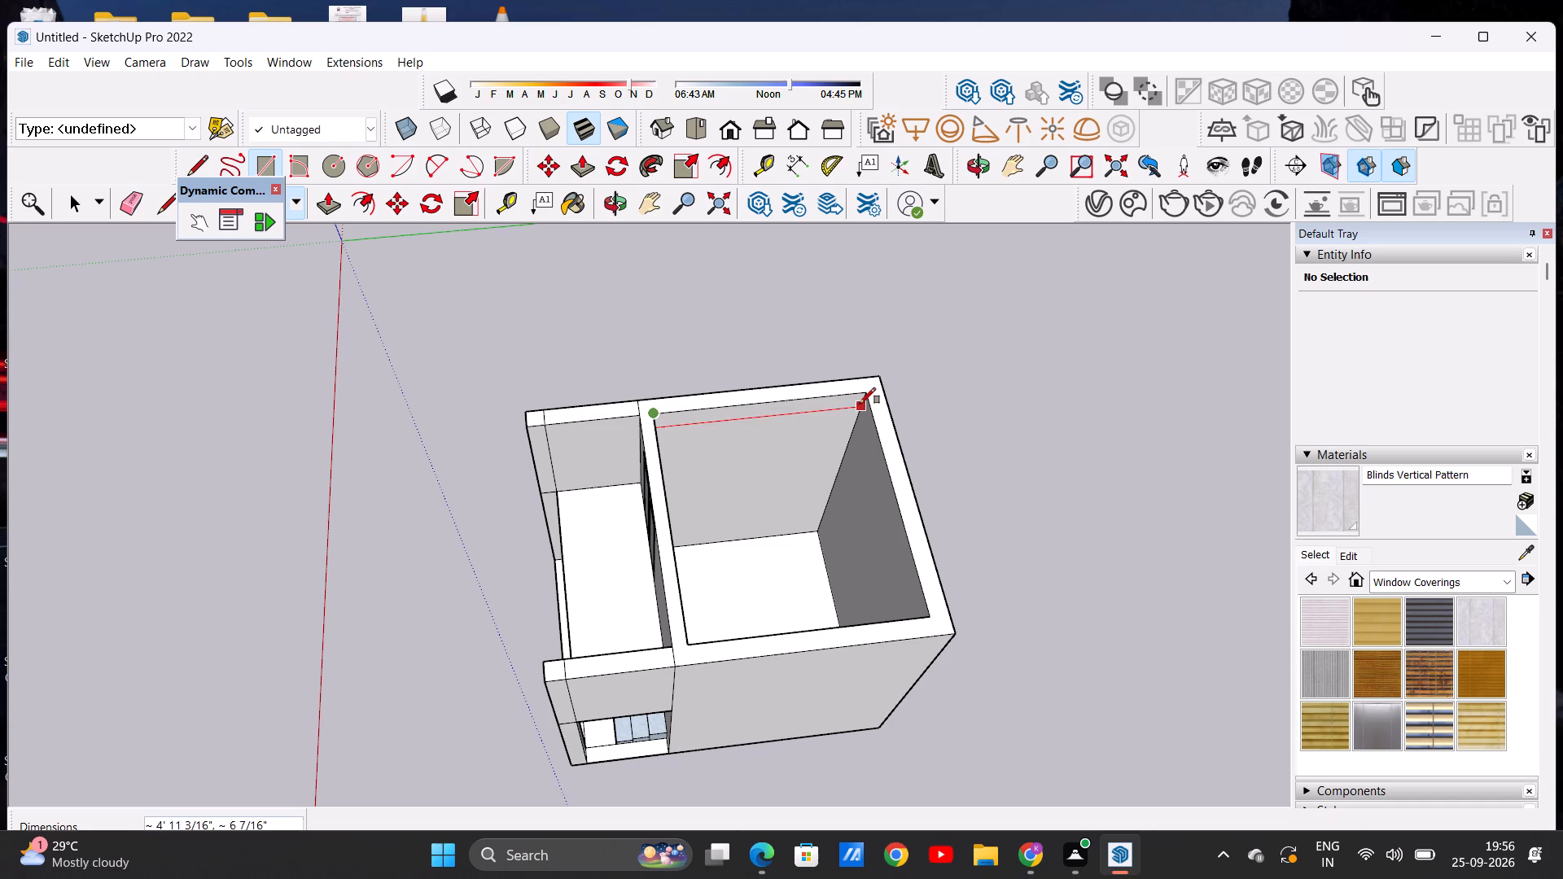
{"action": "left_click", "coordinate": [860, 398]}
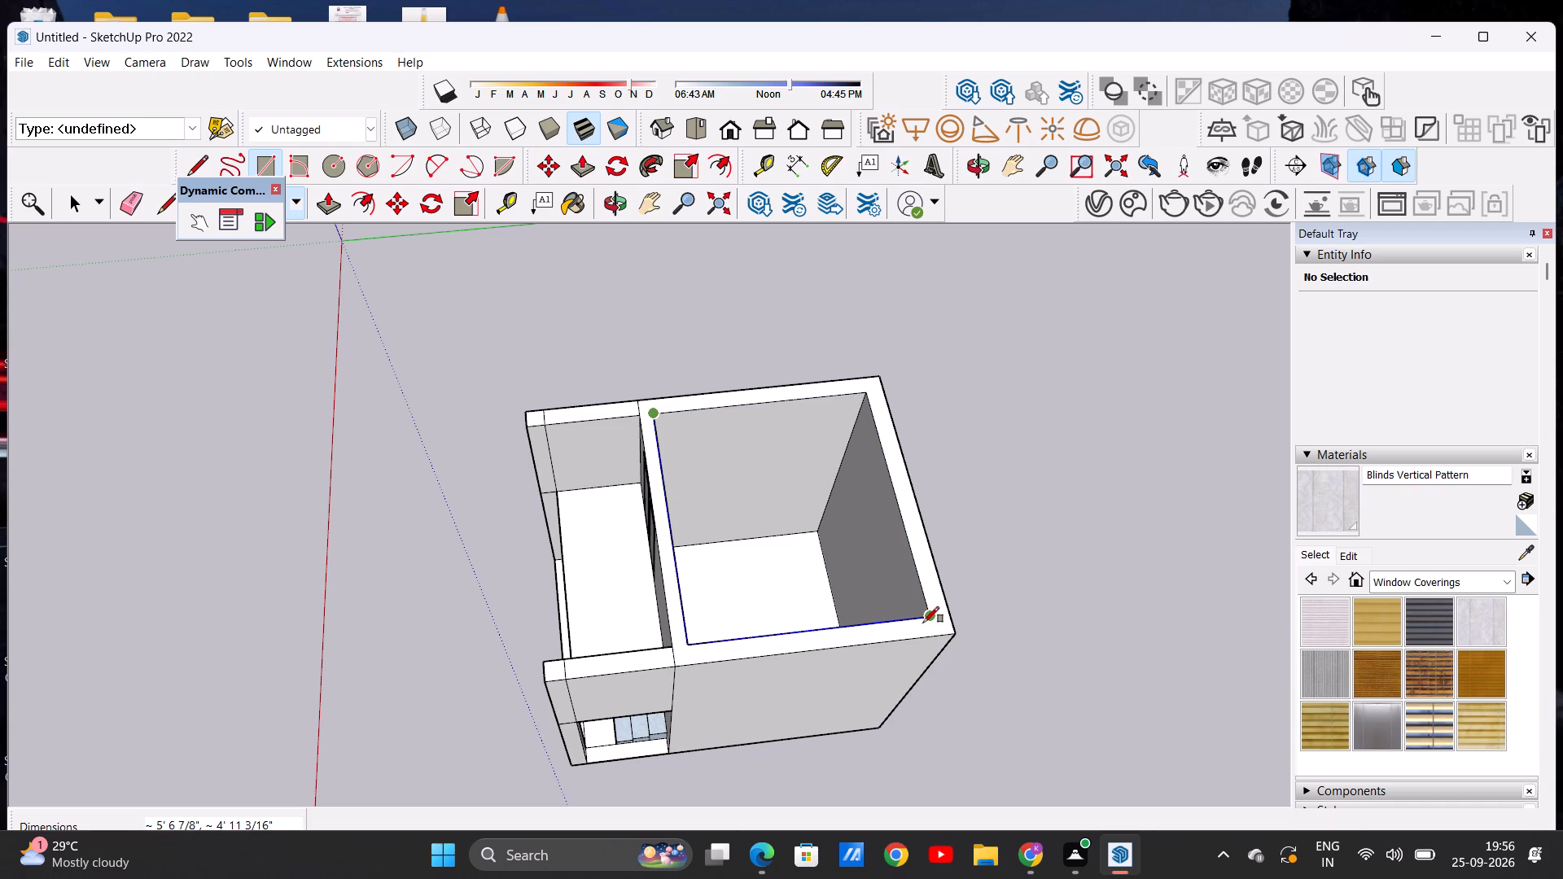
{"action": "left_click", "coordinate": [923, 623]}
{"action": "key", "text": "space"}
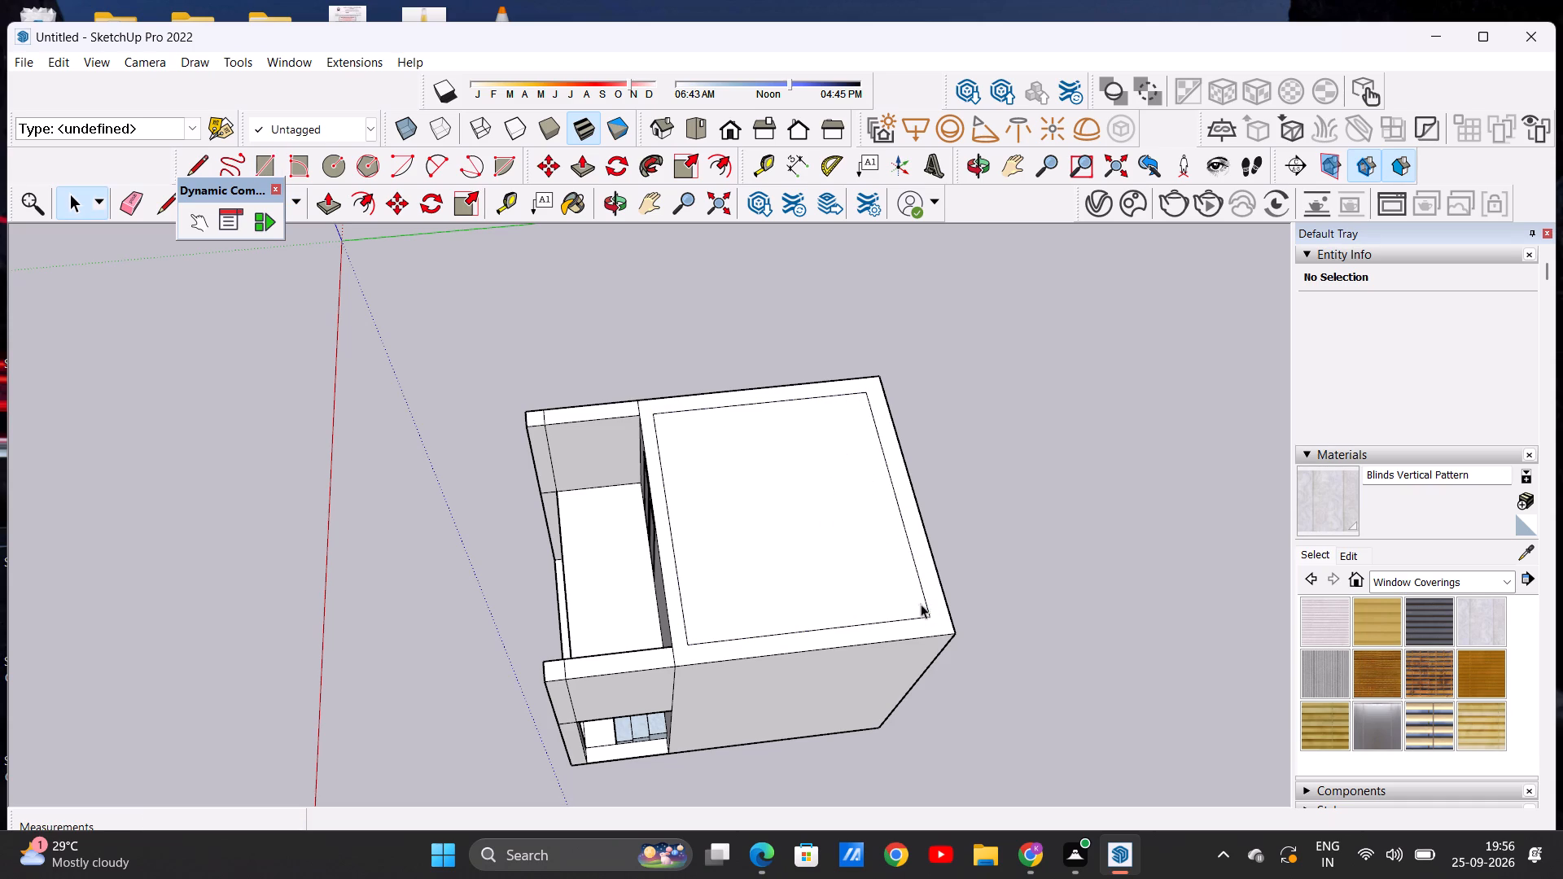
Draw a rectangle of about 5' 6 7/8" by 2' 1 13/16" between the tops of the balcony side walls to roof the balcony.
{"action": "middle_click_drag", "start_coordinate": [668, 579], "coordinate": [1073, 351]}
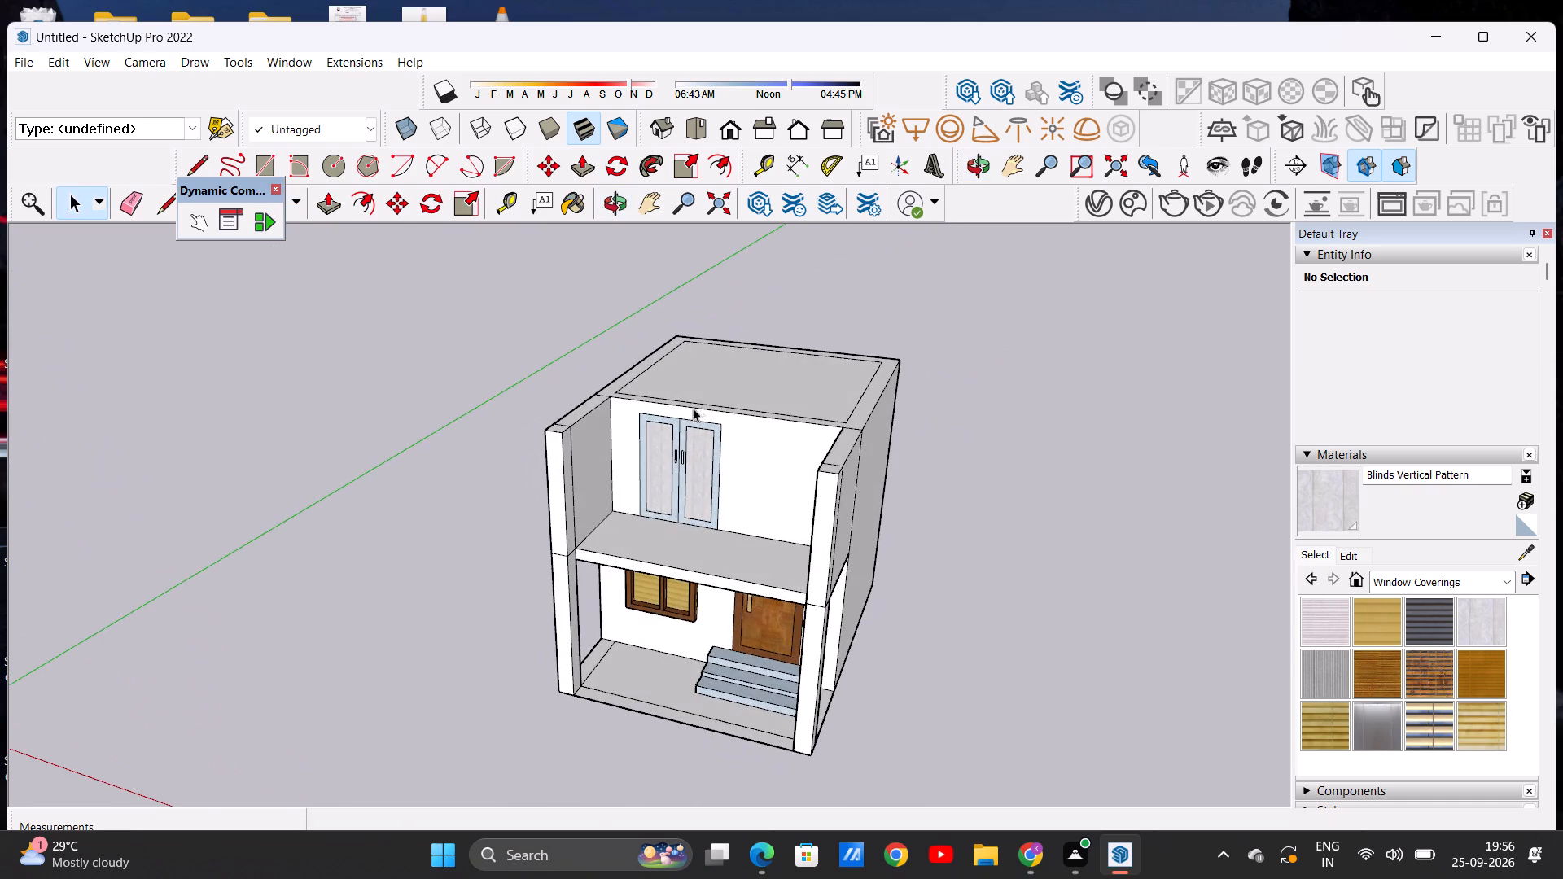
{"action": "scroll", "coordinate": [697, 405], "scroll_direction": "down", "scroll_amount": 3}
{"action": "middle_click_drag", "start_coordinate": [651, 496], "coordinate": [760, 392]}
{"action": "scroll", "coordinate": [707, 434], "scroll_direction": "up", "scroll_amount": 1}
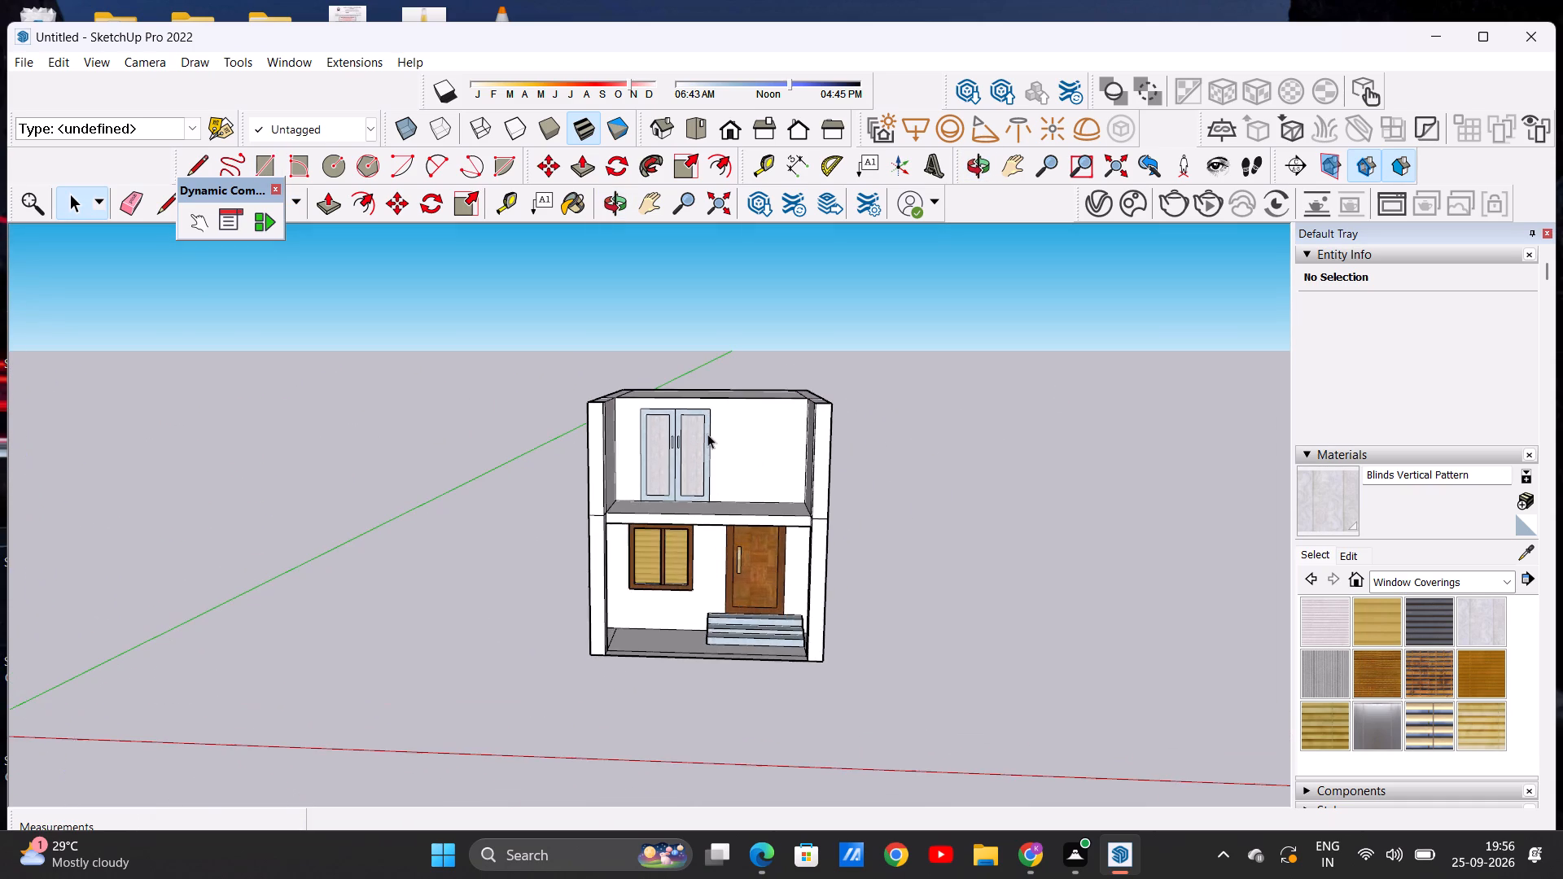
{"action": "scroll", "coordinate": [707, 434], "scroll_direction": "up", "scroll_amount": 3}
{"action": "scroll", "coordinate": [707, 440], "scroll_direction": "down", "scroll_amount": 3}
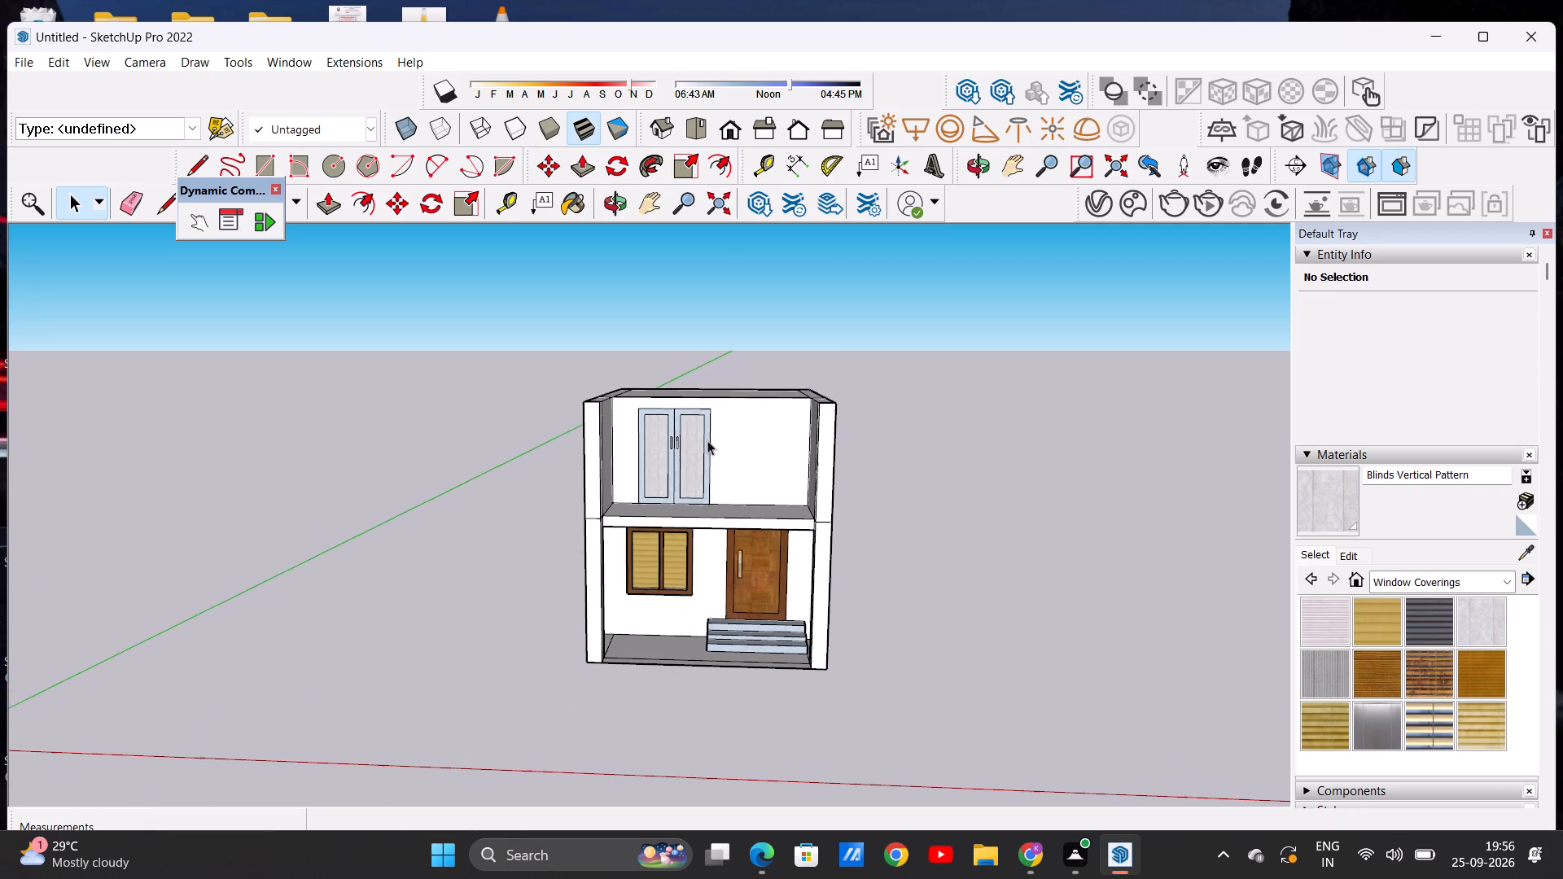
{"action": "middle_click_drag", "start_coordinate": [707, 485], "coordinate": [607, 681]}
{"action": "scroll", "coordinate": [589, 479], "scroll_direction": "up", "scroll_amount": 2}
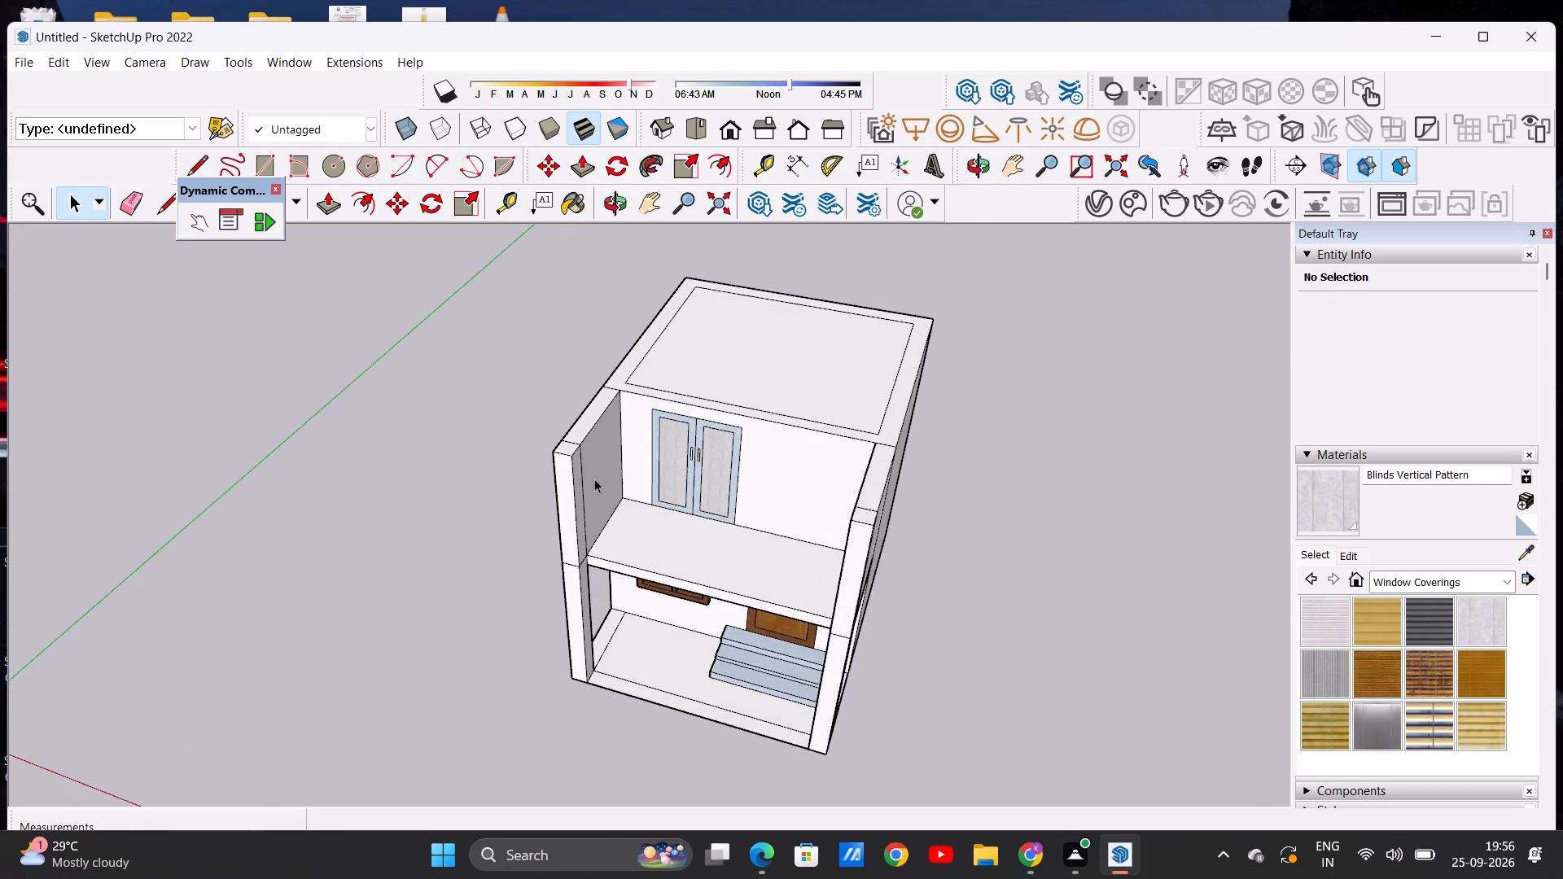
{"action": "middle_click_drag", "start_coordinate": [602, 484], "coordinate": [635, 613]}
{"action": "scroll", "coordinate": [582, 485], "scroll_direction": "up", "scroll_amount": 2}
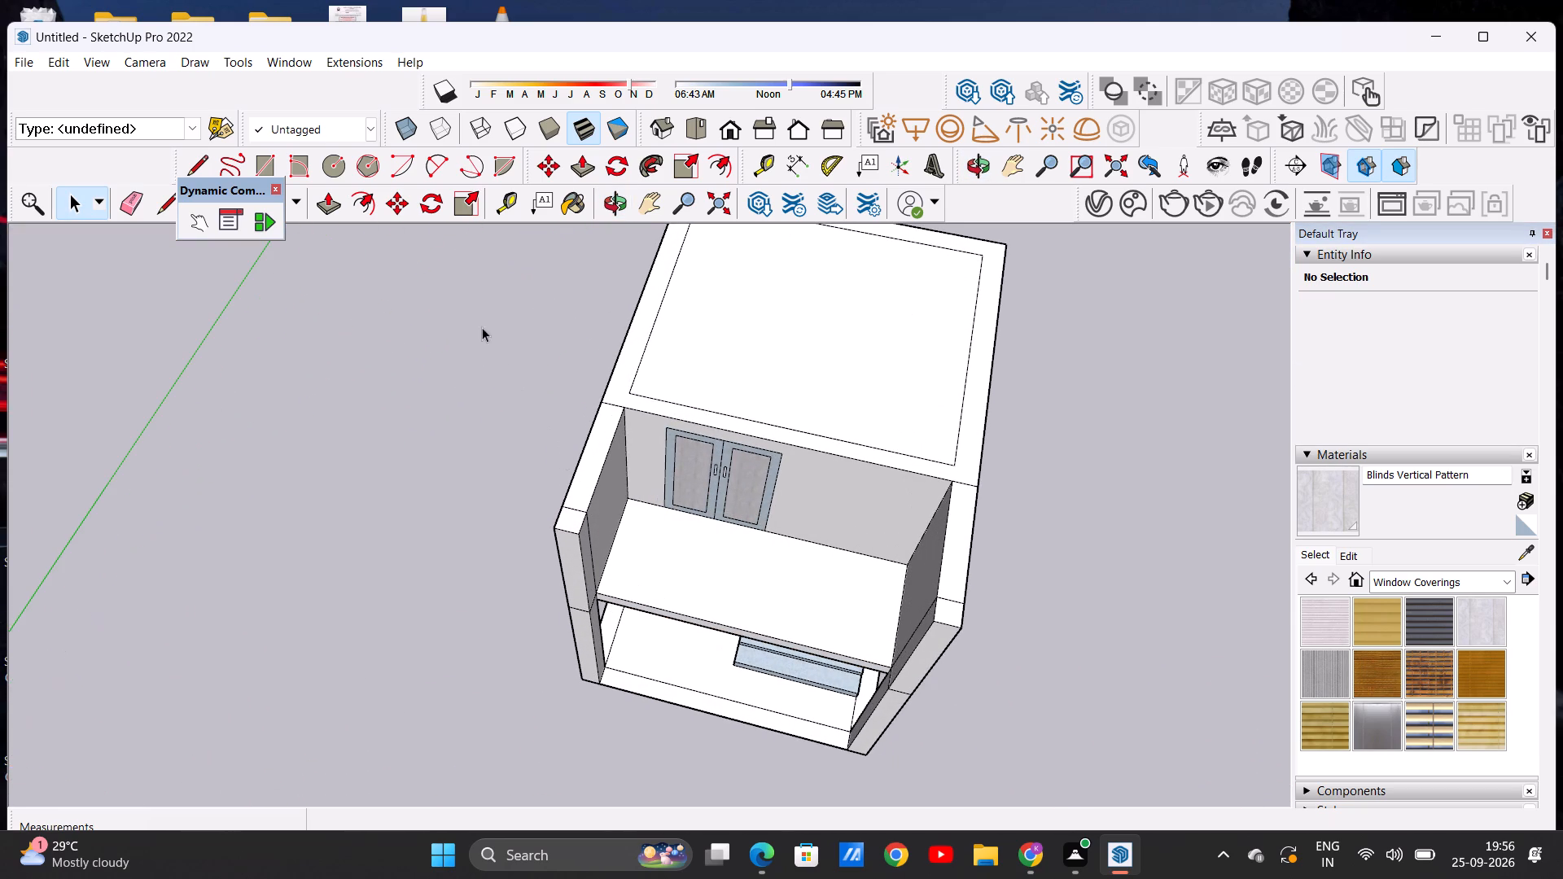
{"action": "left_click", "coordinate": [260, 161]}
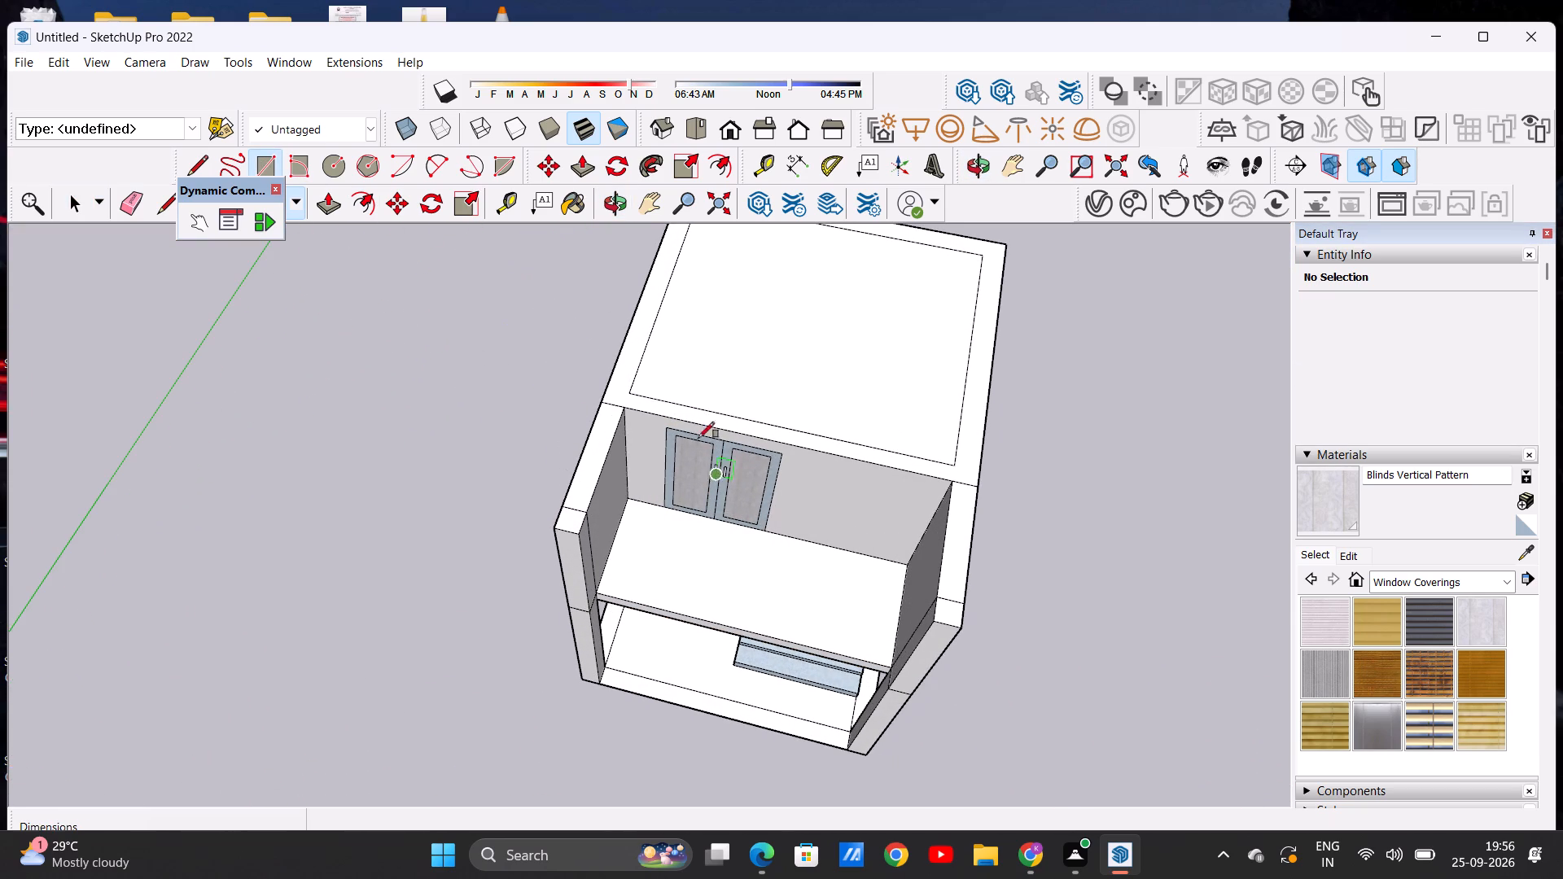
{"action": "left_click", "coordinate": [623, 409]}
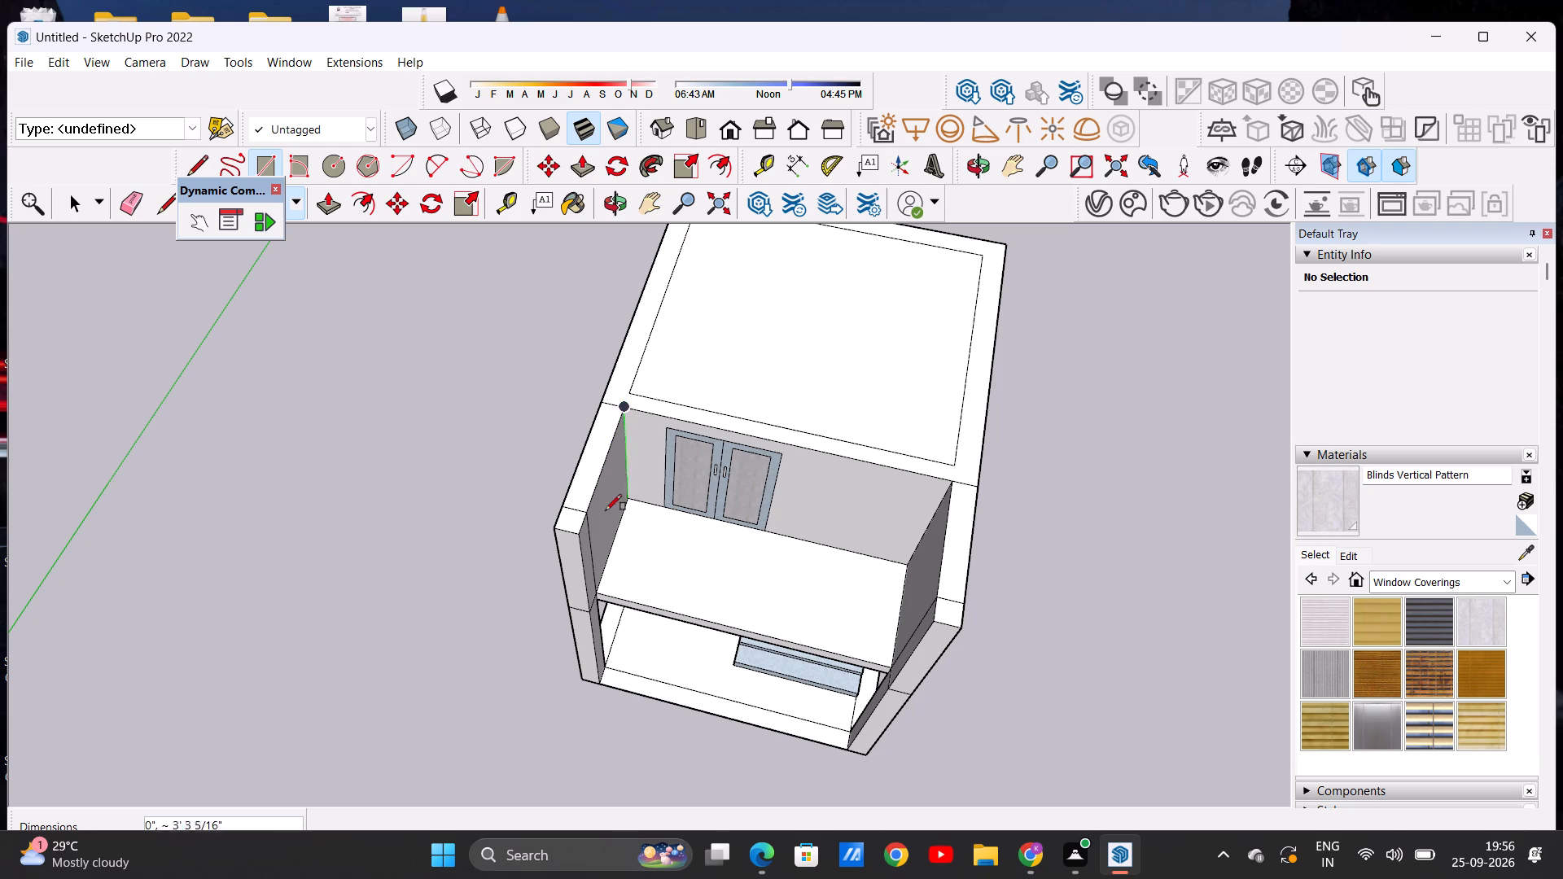
{"action": "left_click", "coordinate": [587, 511]}
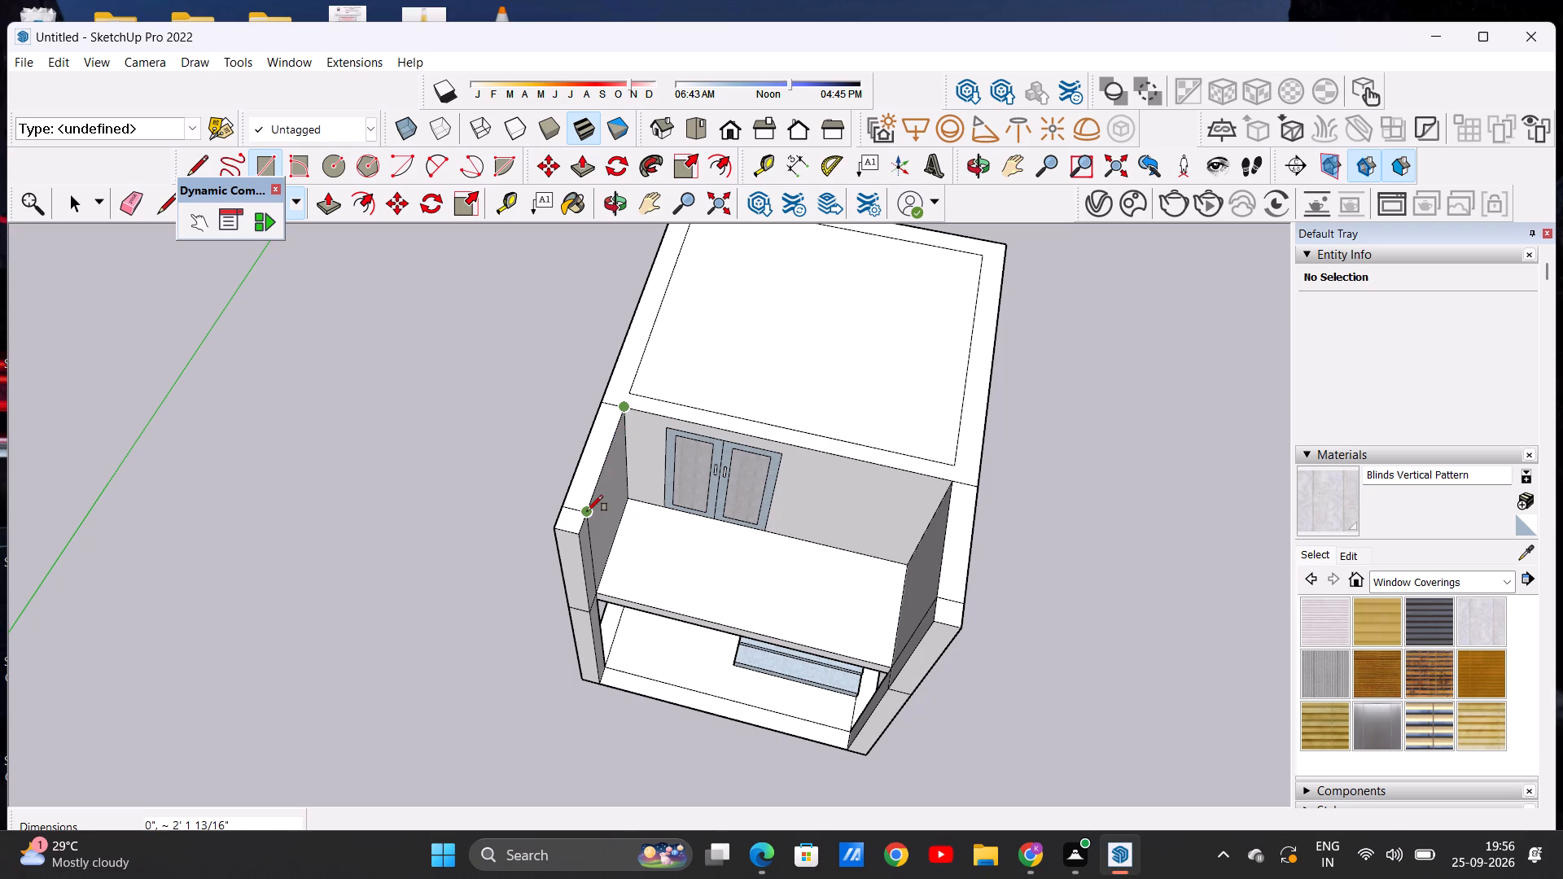
{"action": "left_click", "coordinate": [941, 593]}
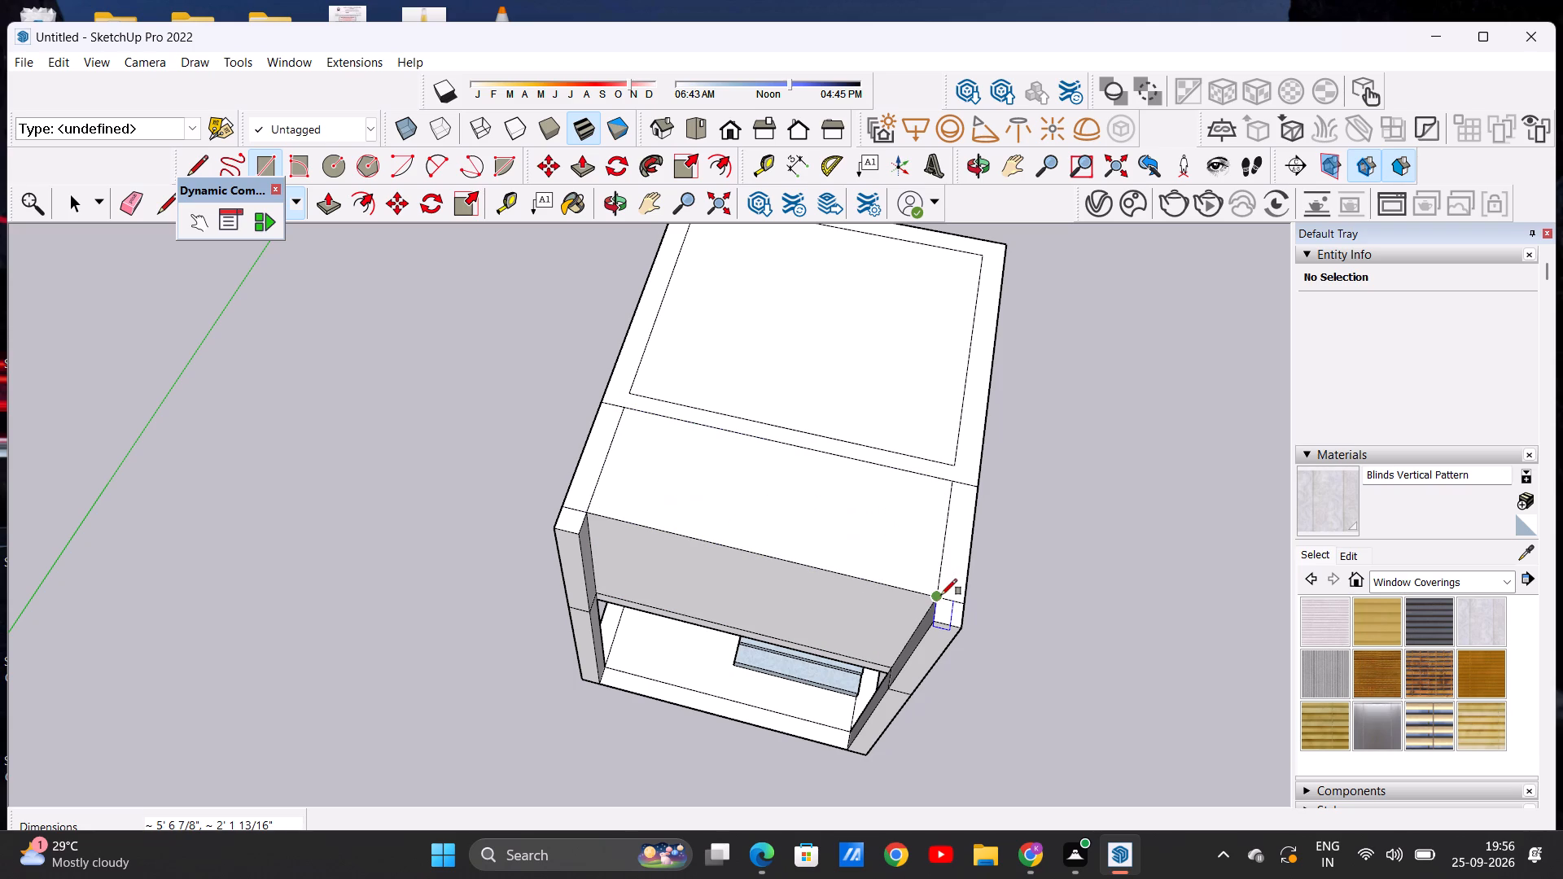
{"action": "key", "text": "space"}
Delete the vertical face closing the front of the upper-floor balcony.
{"action": "middle_click_drag", "start_coordinate": [822, 719], "coordinate": [840, 536]}
{"action": "left_click", "coordinate": [815, 518]}
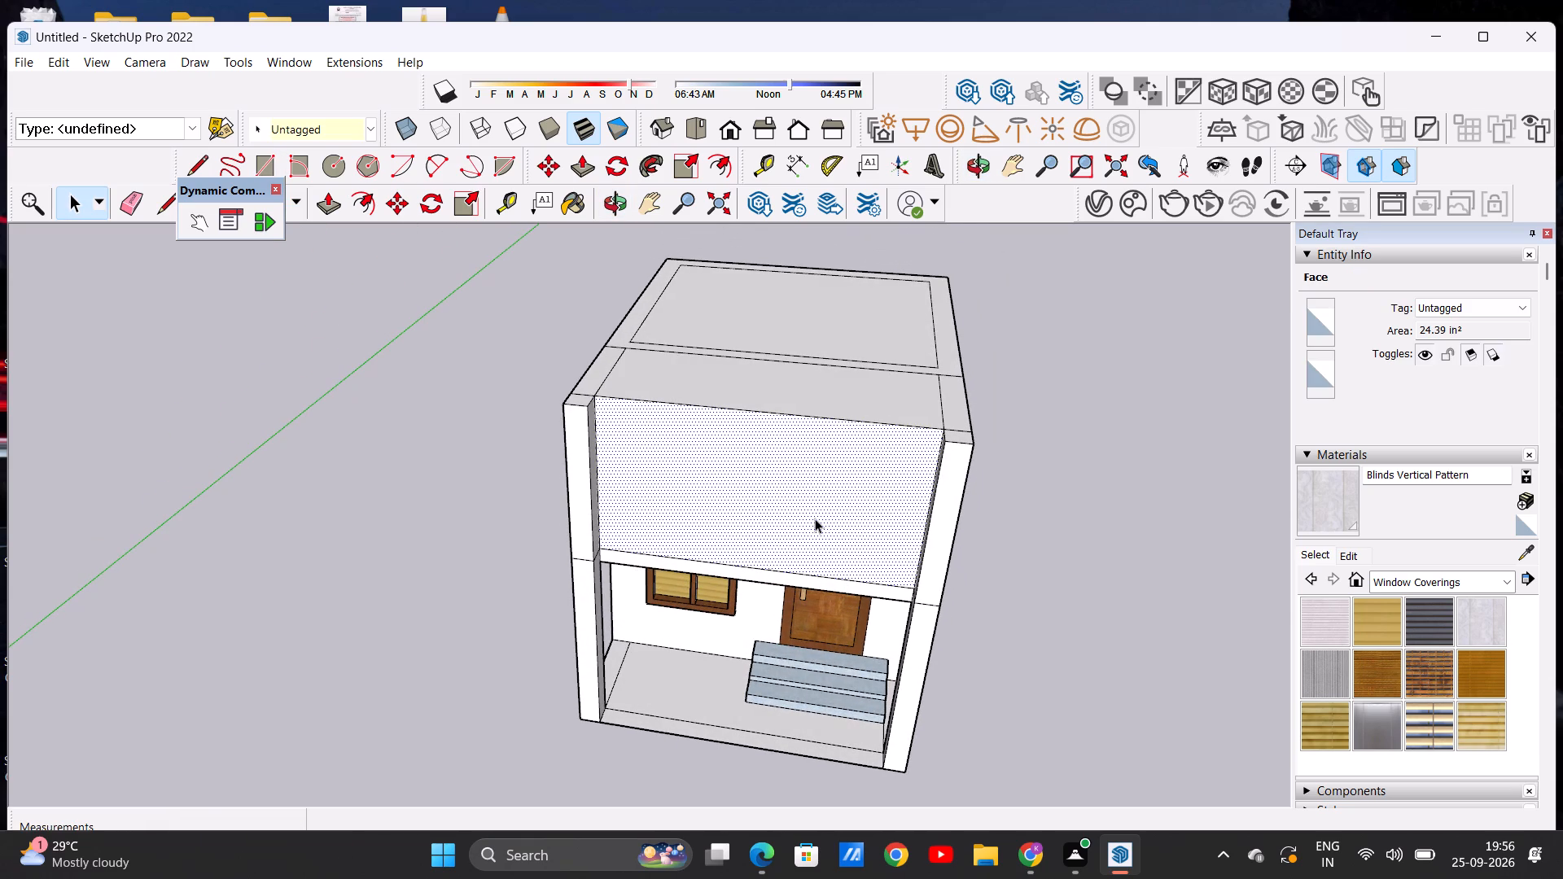
{"action": "key", "text": "Delete"}
Examine the opened balcony and the roofed building from the front and from above.
{"action": "middle_click_drag", "start_coordinate": [750, 468], "coordinate": [791, 331]}
{"action": "scroll", "coordinate": [746, 481], "scroll_direction": "down", "scroll_amount": 7}
{"action": "middle_click_drag", "start_coordinate": [755, 471], "coordinate": [759, 415]}
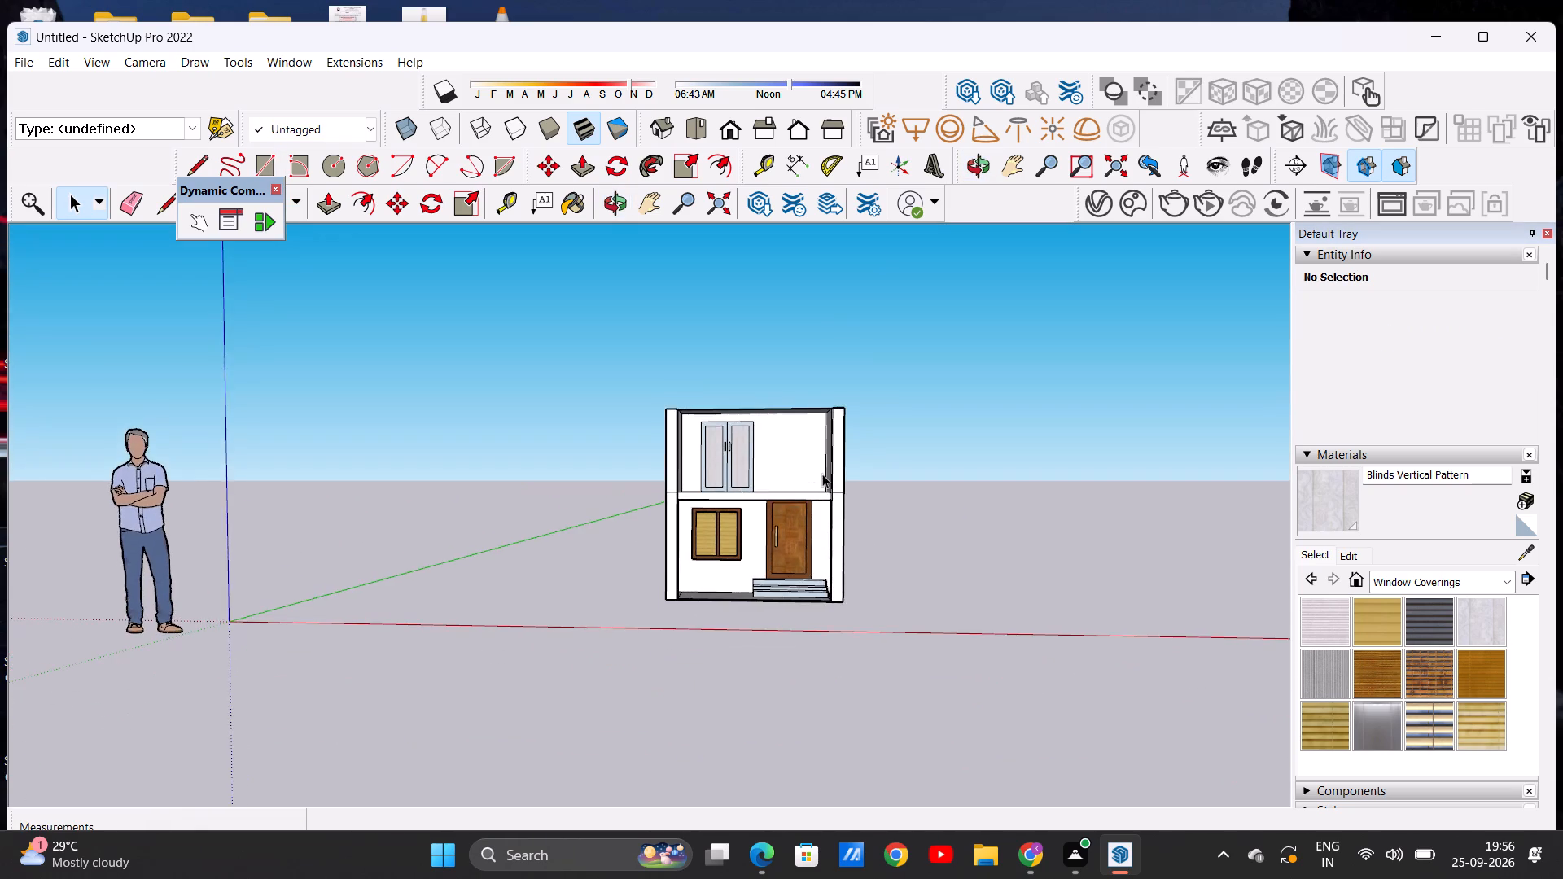
{"action": "scroll", "coordinate": [822, 474], "scroll_direction": "up", "scroll_amount": 7}
{"action": "scroll", "coordinate": [742, 496], "scroll_direction": "down", "scroll_amount": 5}
{"action": "middle_click_drag", "start_coordinate": [611, 438], "coordinate": [609, 511]}
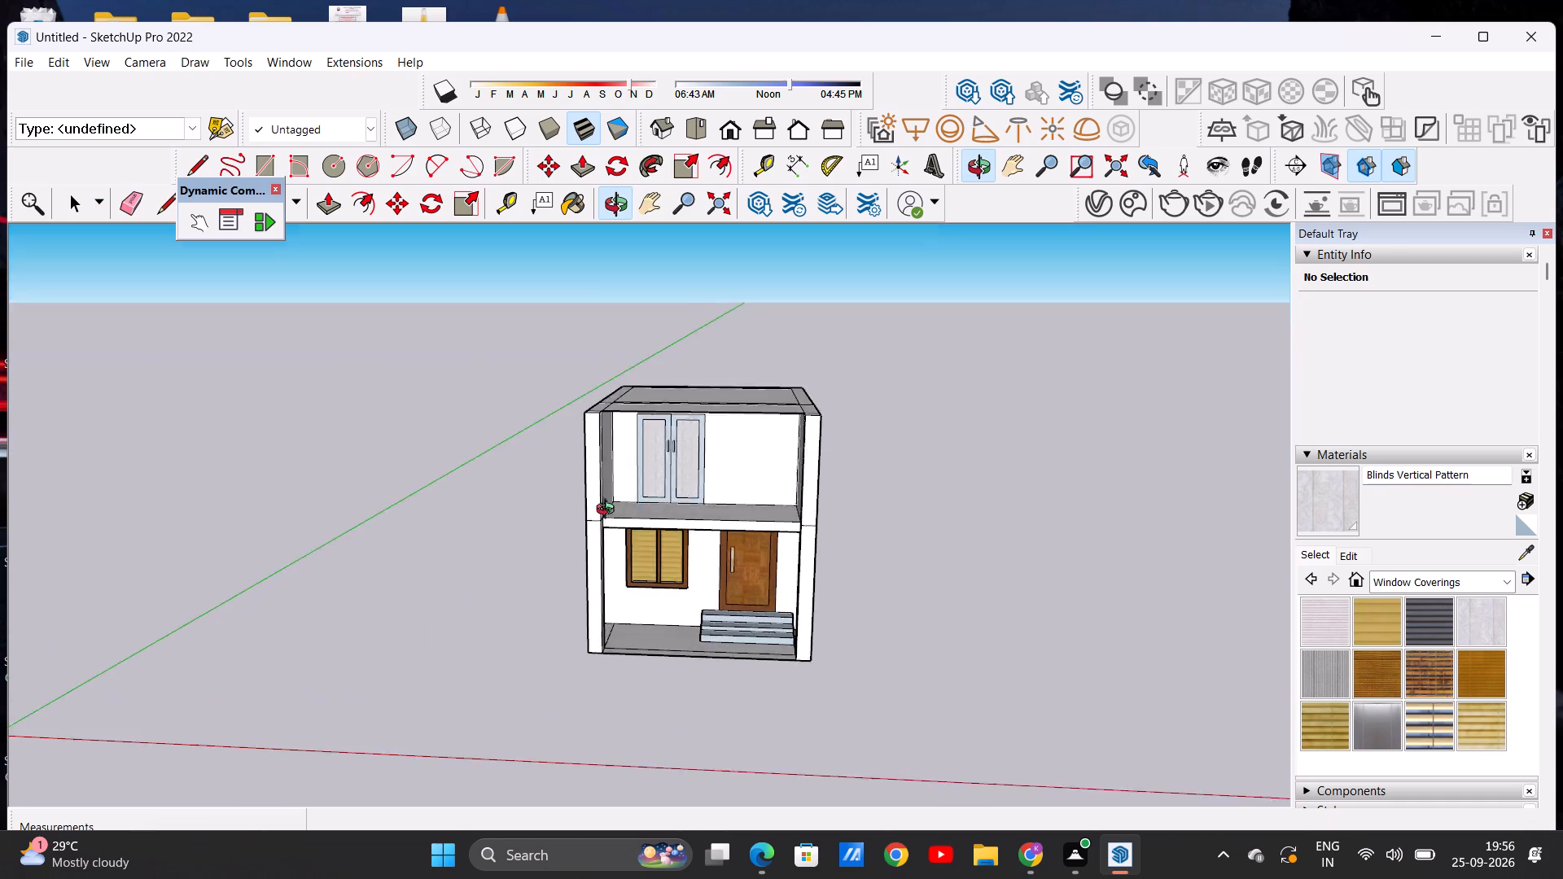
{"action": "middle_click_drag", "start_coordinate": [609, 511], "coordinate": [526, 596]}
{"action": "scroll", "coordinate": [584, 429], "scroll_direction": "up", "scroll_amount": 3}
{"action": "middle_click_drag", "start_coordinate": [577, 460], "coordinate": [420, 479]}
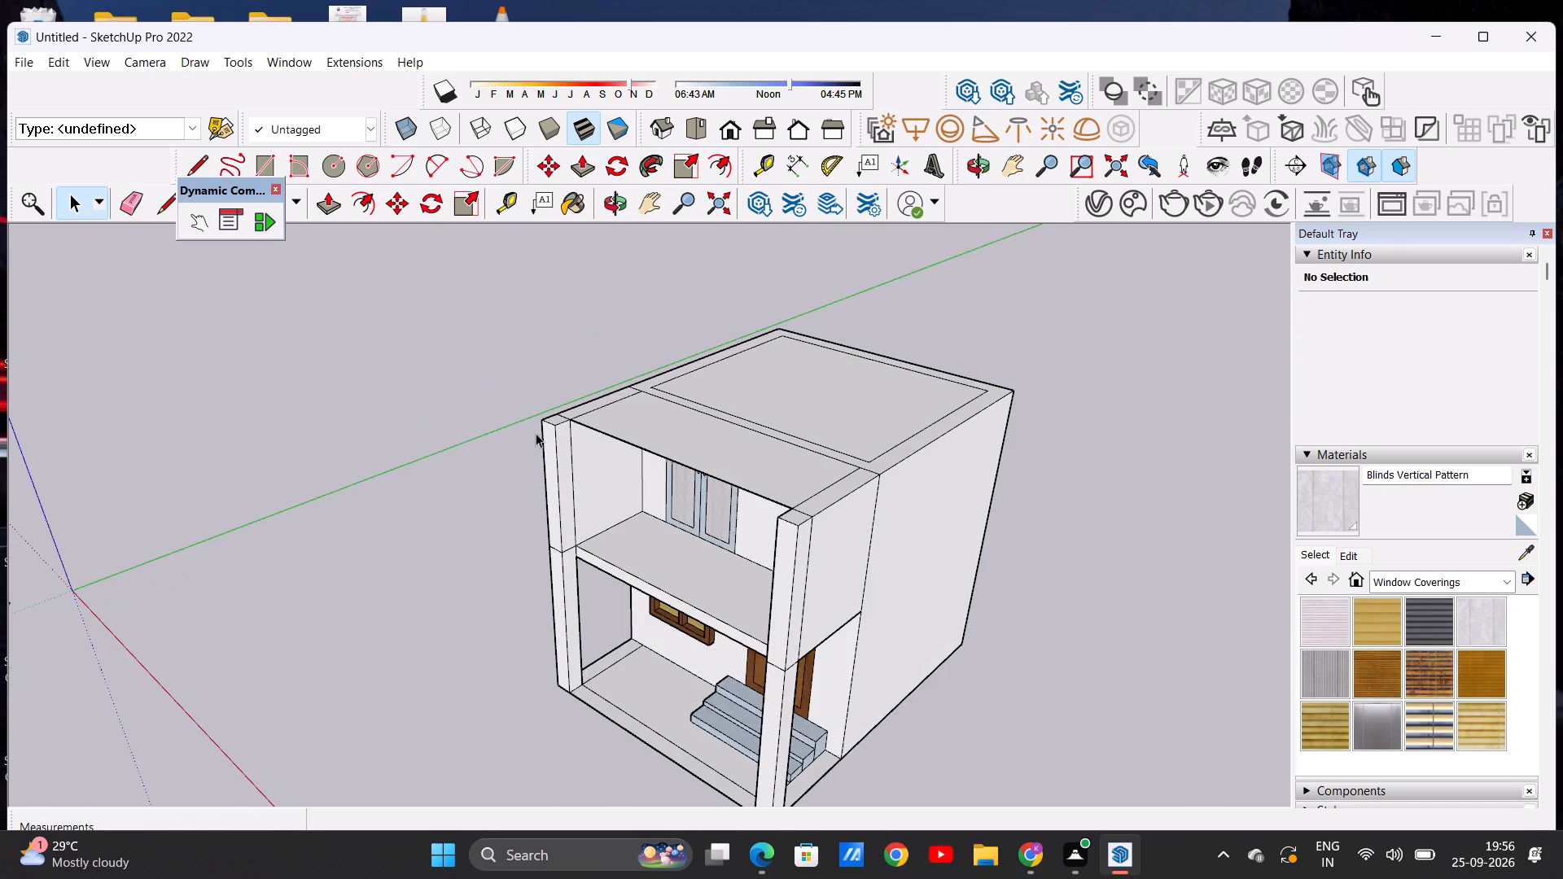
Draw a horizontal line of about 4 15/16" across the inner face of the window-side front pillar, just below its top.
{"action": "scroll", "coordinate": [552, 431], "scroll_direction": "up", "scroll_amount": 2}
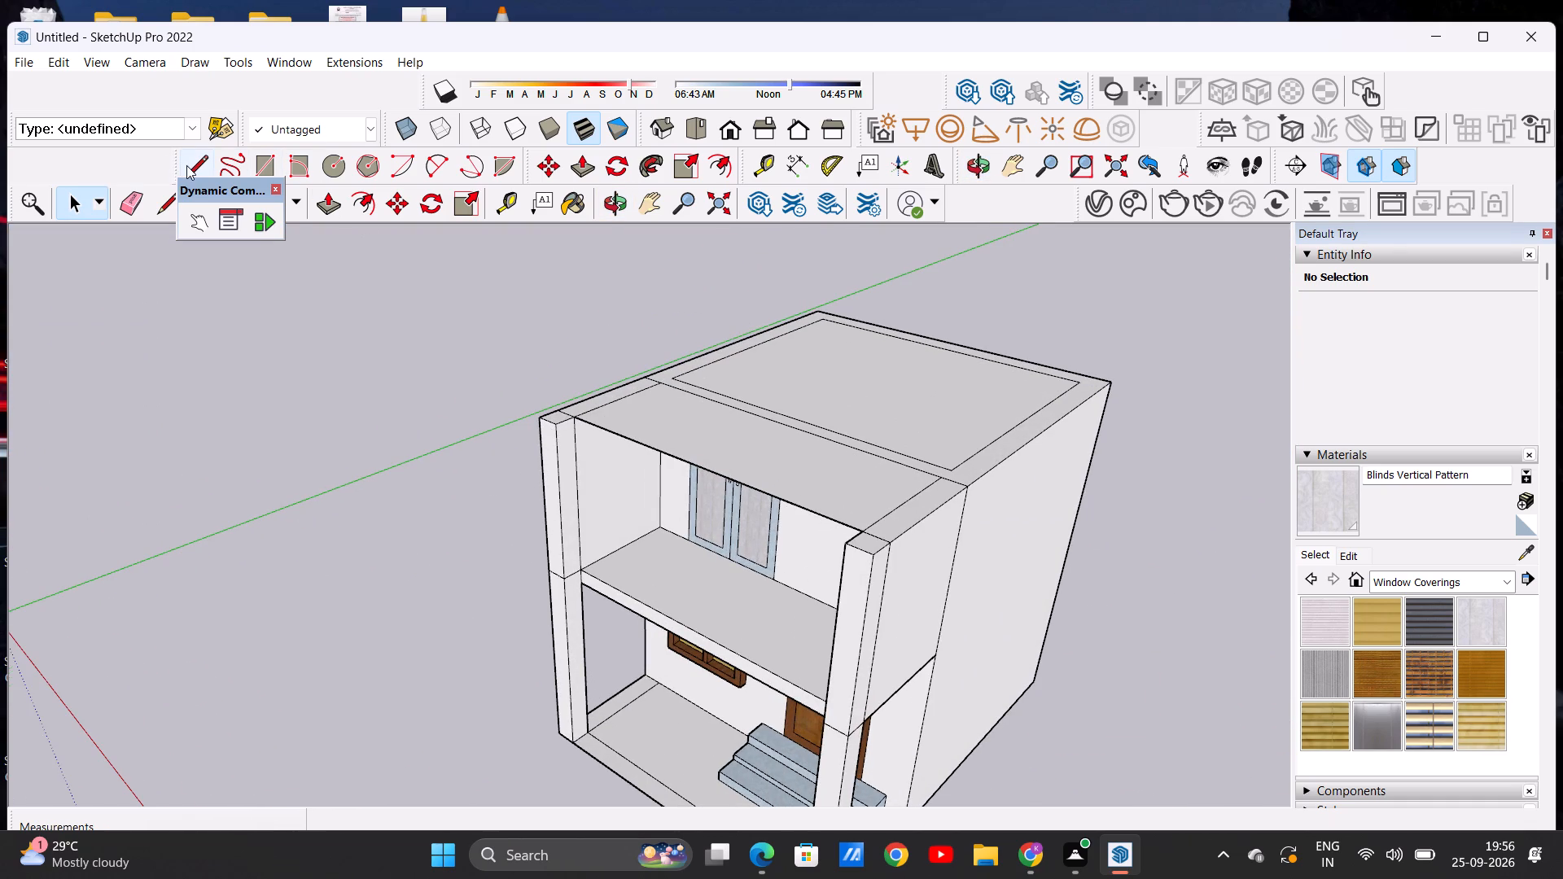
{"action": "left_click", "coordinate": [186, 158]}
{"action": "scroll", "coordinate": [576, 490], "scroll_direction": "up", "scroll_amount": 10}
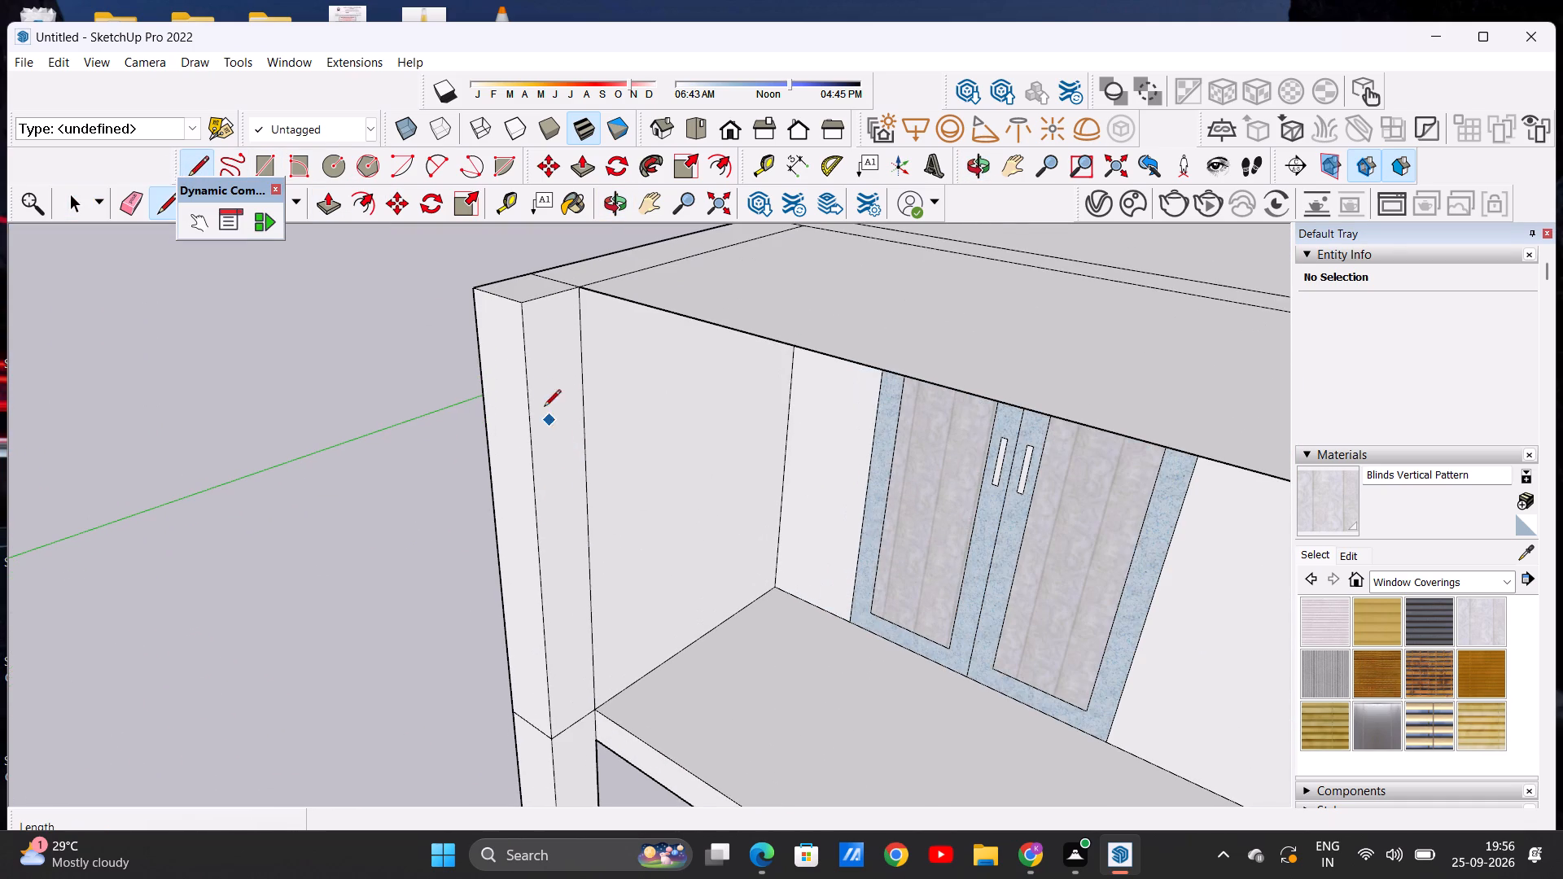
{"action": "left_click", "coordinate": [523, 362]}
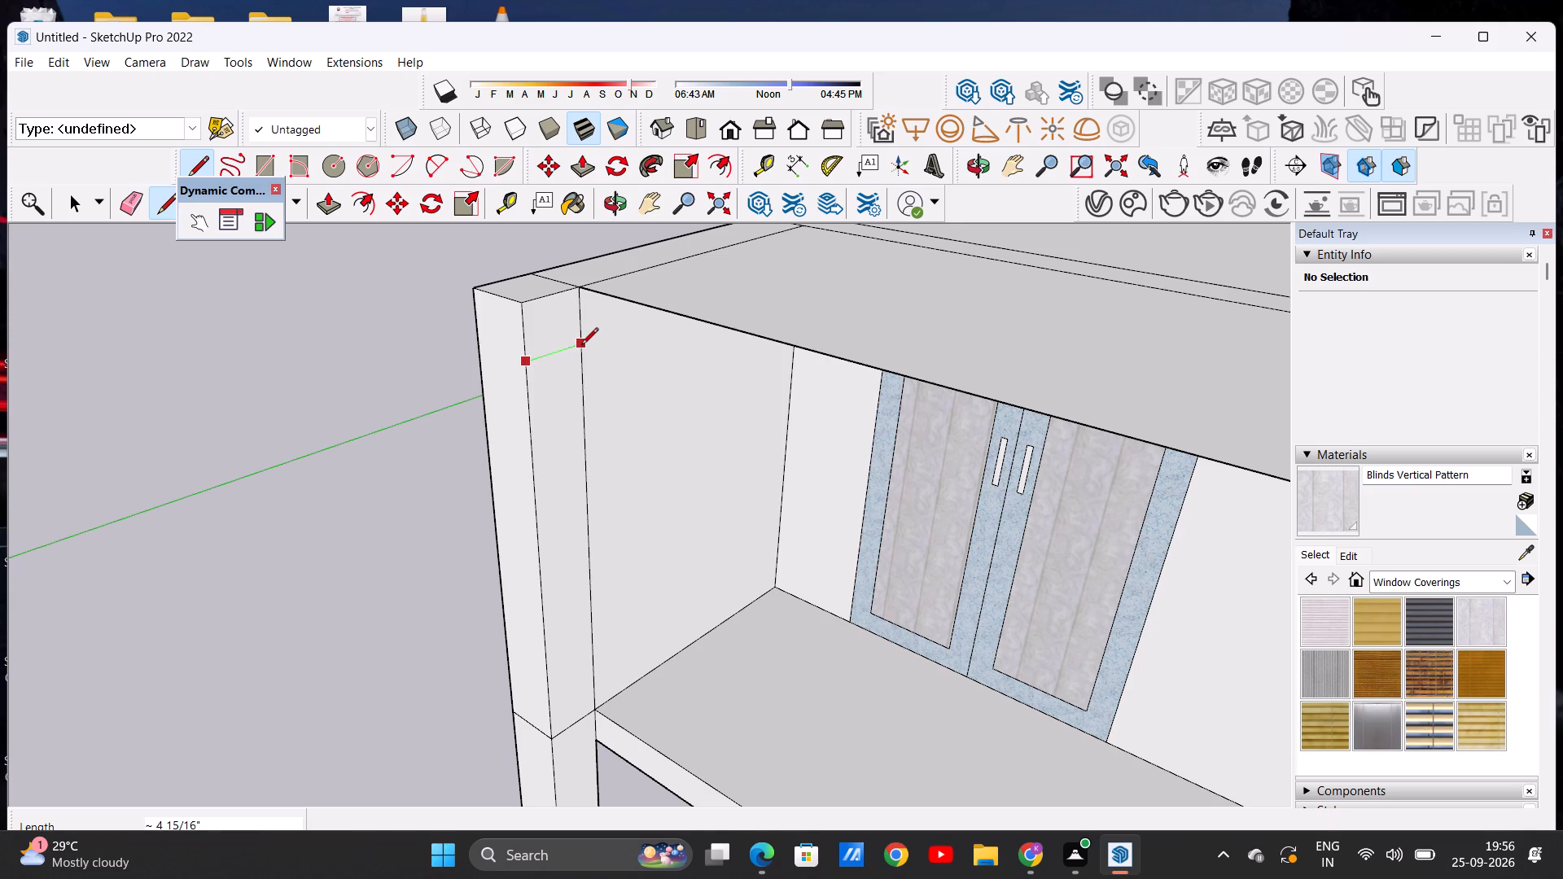
{"action": "left_click", "coordinate": [581, 346]}
{"action": "key", "text": "space"}
Push/Pull the small face at the window-side pillar's top about 5' 6 7/8" to the opposite pillar as a roof beam.
{"action": "scroll", "coordinate": [599, 349], "scroll_direction": "down", "scroll_amount": 14}
{"action": "scroll", "coordinate": [615, 347], "scroll_direction": "up", "scroll_amount": 3}
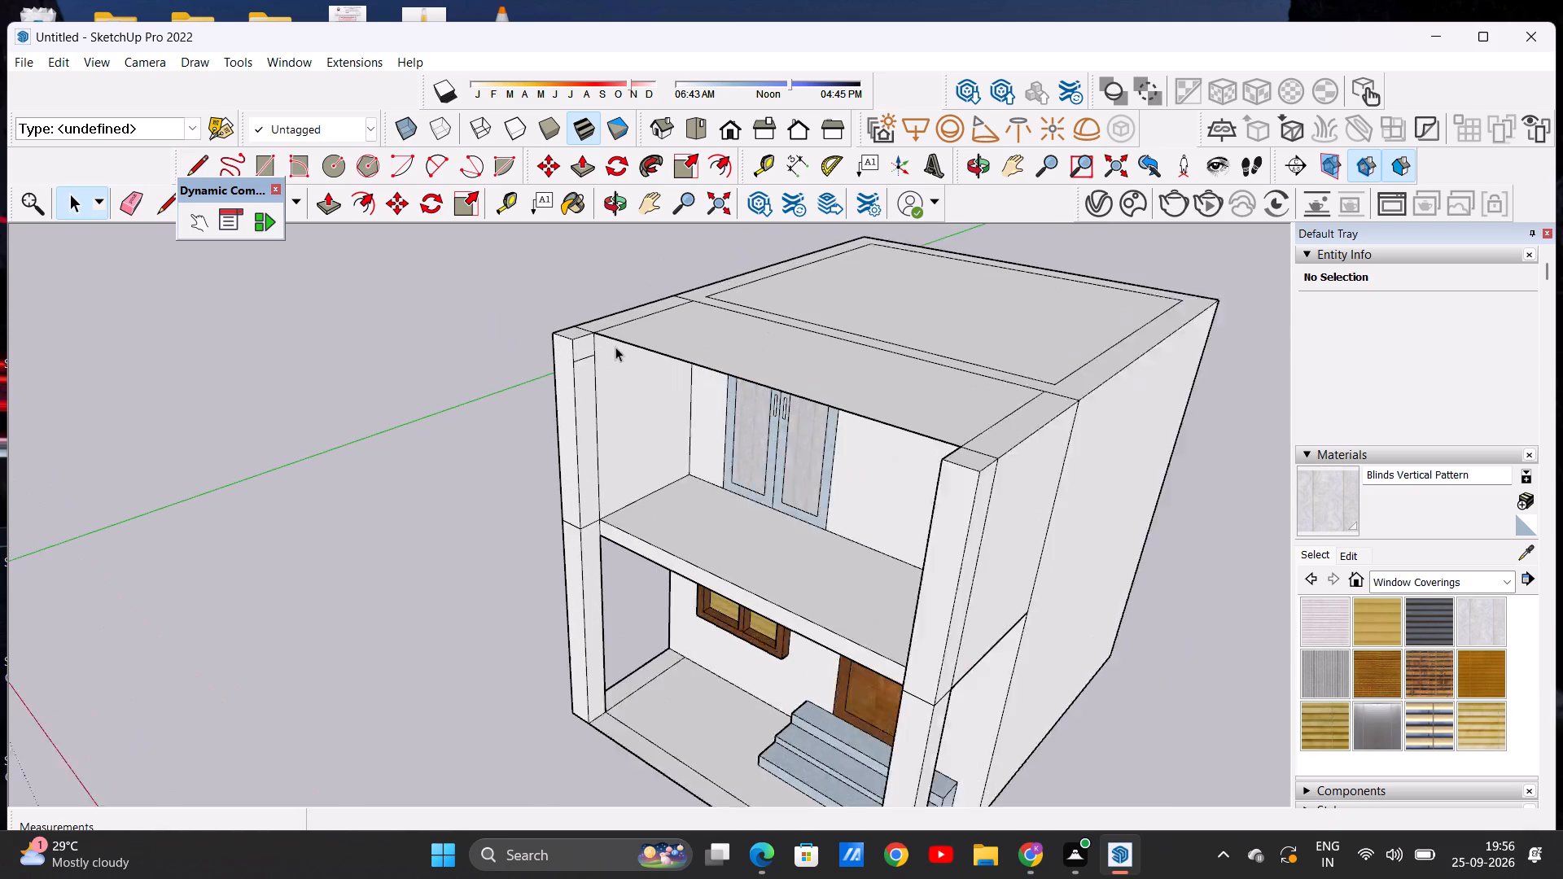
{"action": "scroll", "coordinate": [615, 347], "scroll_direction": "up", "scroll_amount": 3}
{"action": "left_click", "coordinate": [329, 204]}
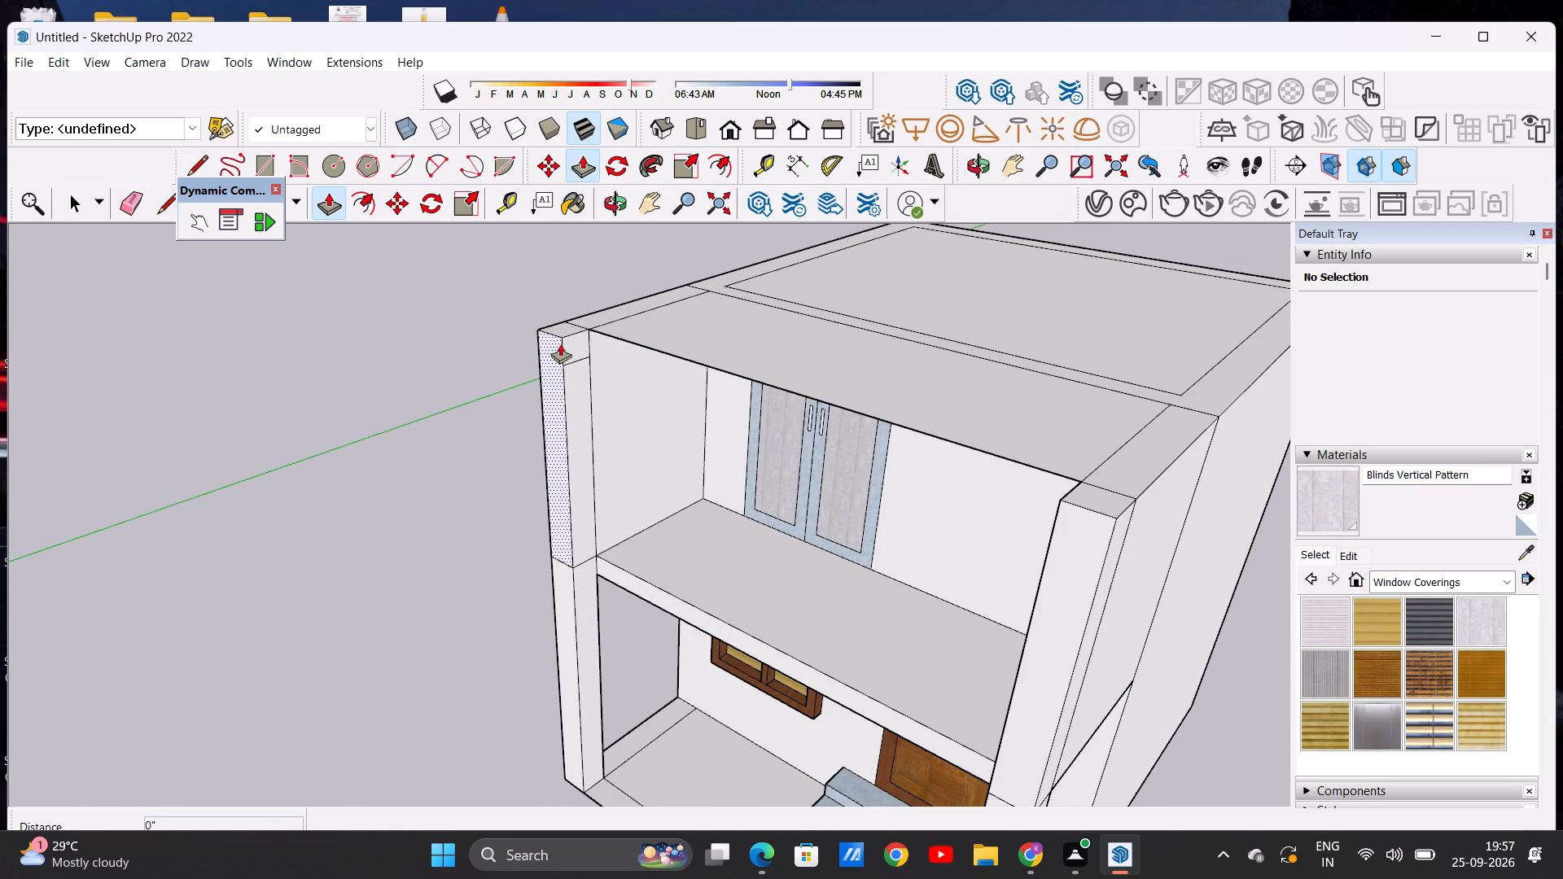
{"action": "left_click", "coordinate": [578, 335]}
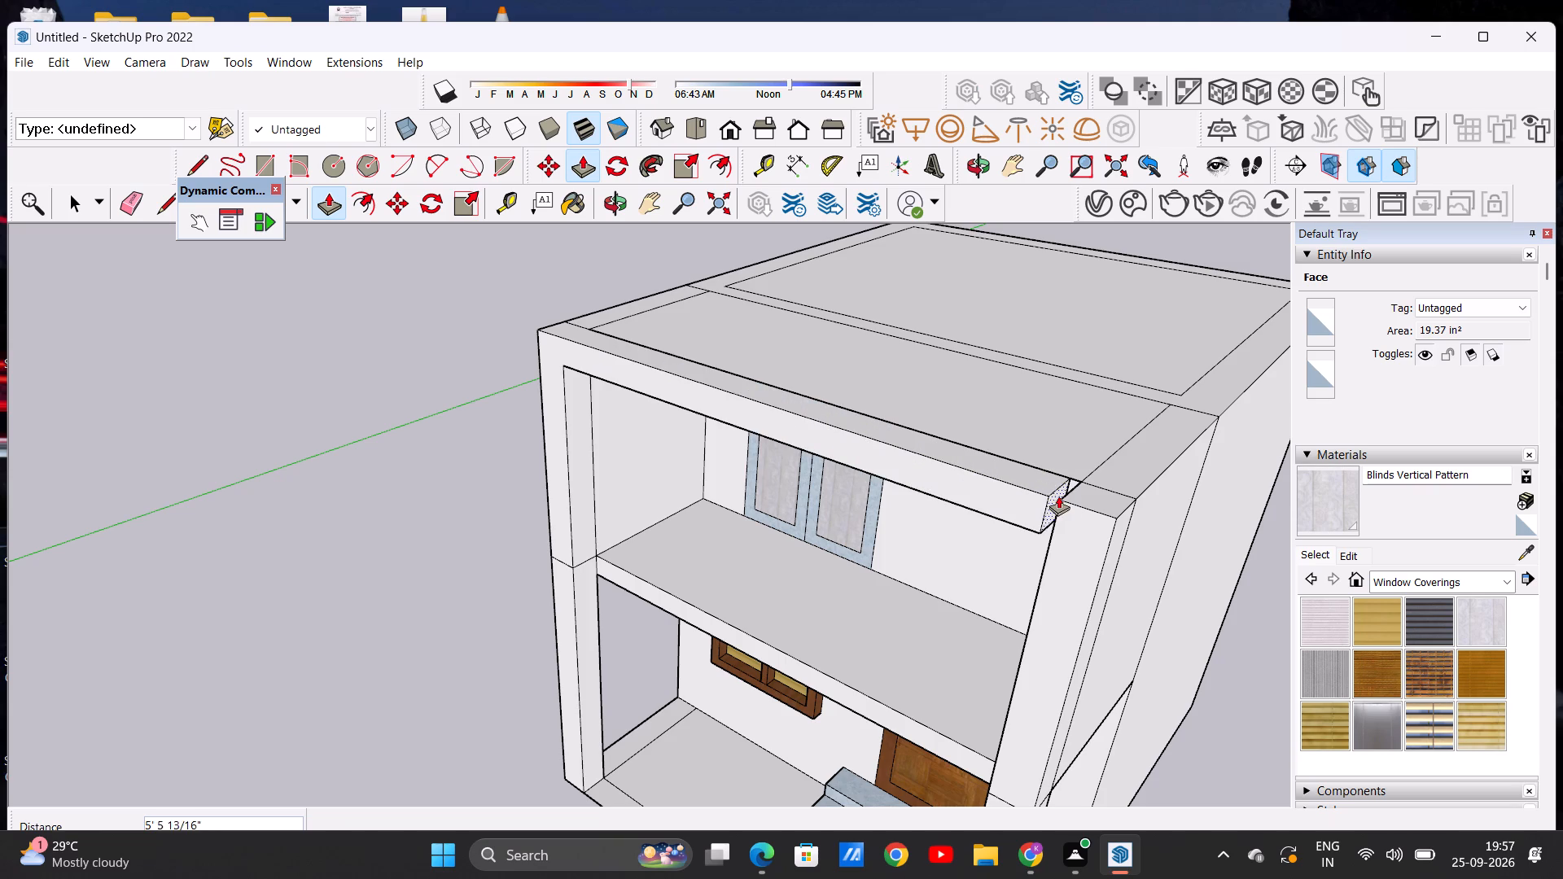
{"action": "scroll", "coordinate": [1064, 494], "scroll_direction": "up", "scroll_amount": 10}
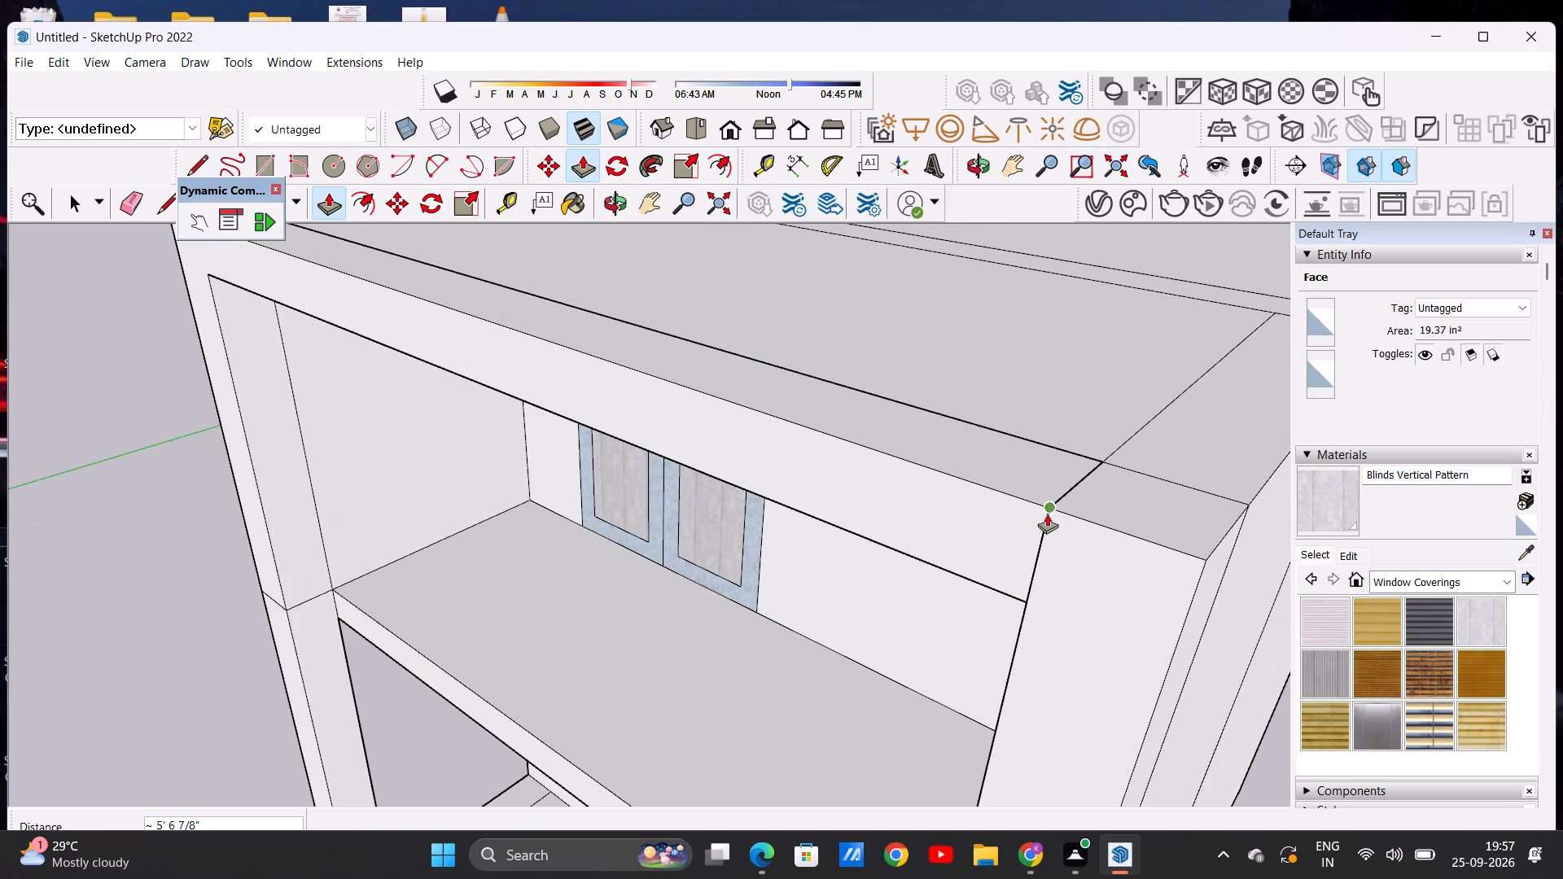
{"action": "left_click", "coordinate": [1046, 509]}
{"action": "key", "text": "space"}
{"action": "key", "text": "space"}
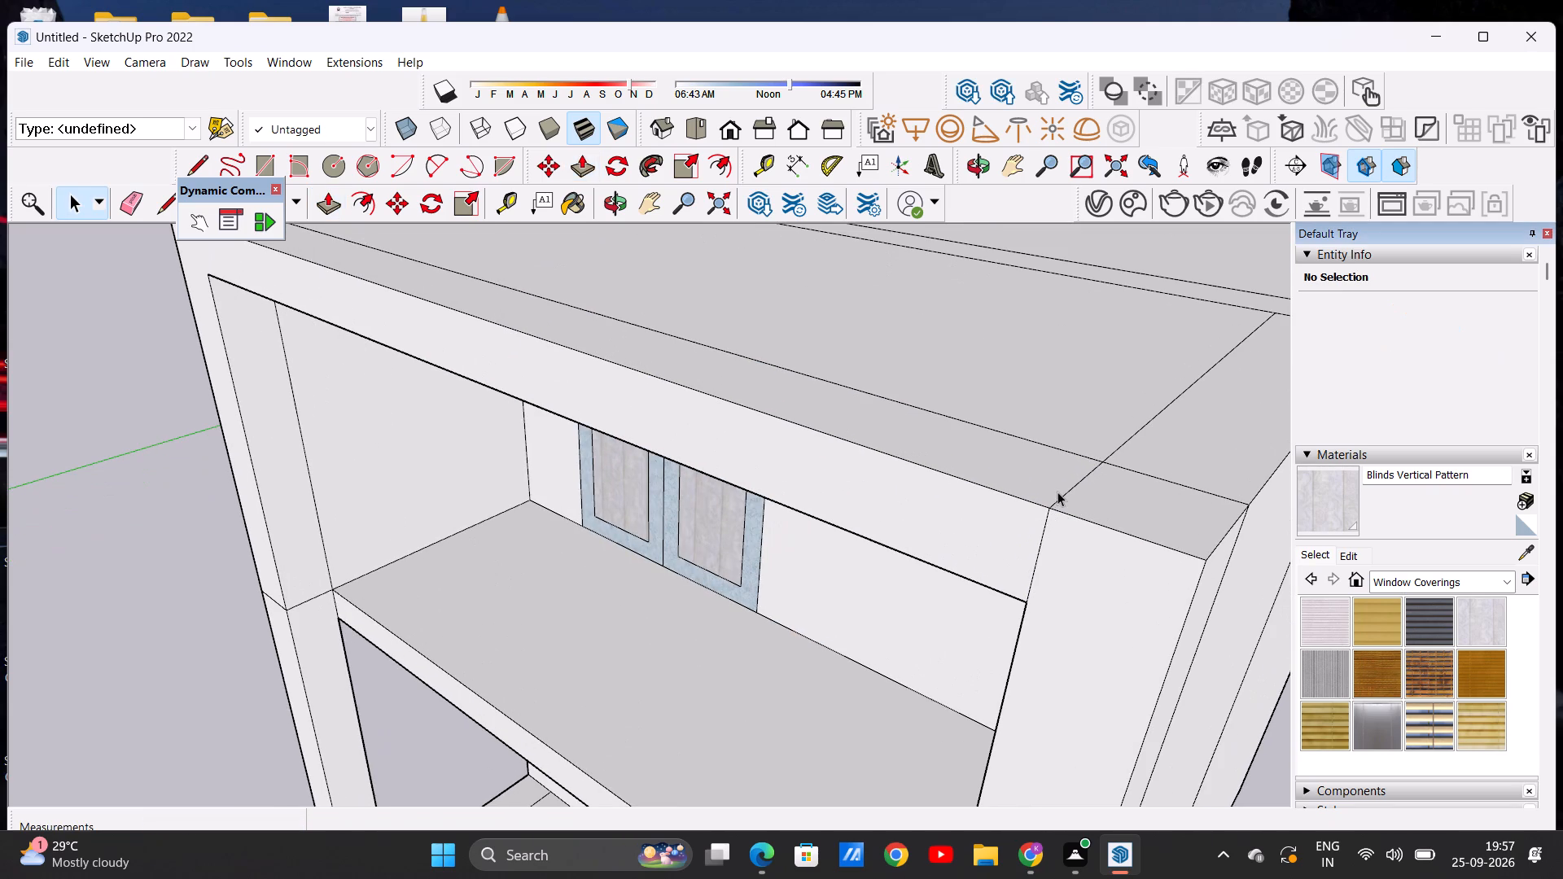
Examine the new roof beam, the balcony floor edge and the pillars from the front, above and both sides.
{"action": "scroll", "coordinate": [1065, 433], "scroll_direction": "down", "scroll_amount": 10}
{"action": "middle_click_drag", "start_coordinate": [838, 607], "coordinate": [1016, 459]}
{"action": "middle_click_drag", "start_coordinate": [950, 503], "coordinate": [929, 571]}
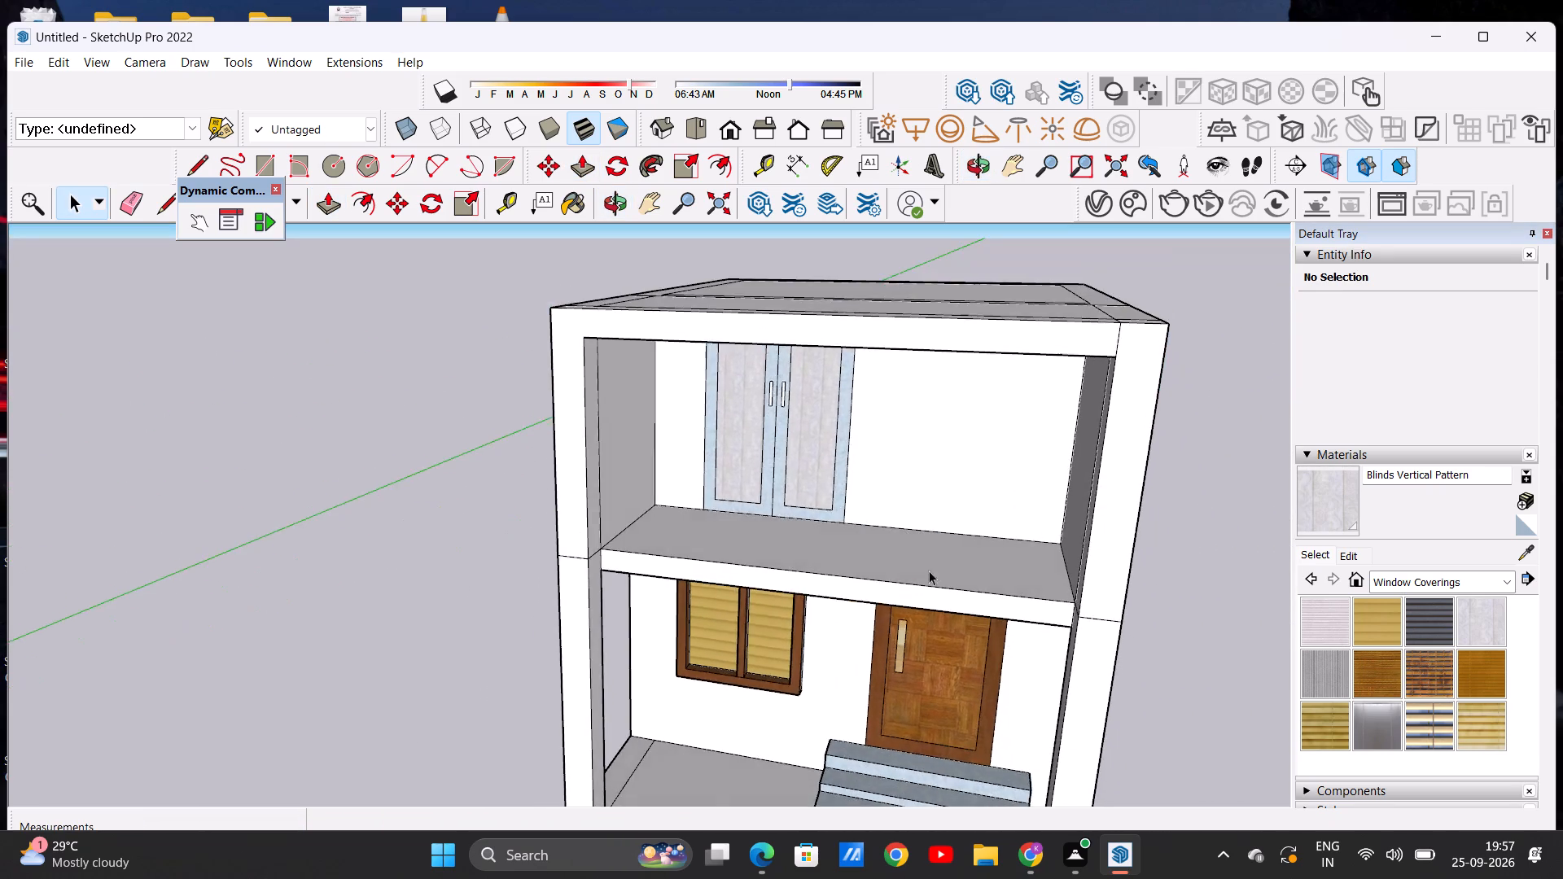
{"action": "scroll", "coordinate": [966, 506], "scroll_direction": "down", "scroll_amount": 6}
{"action": "left_click", "coordinate": [733, 129]}
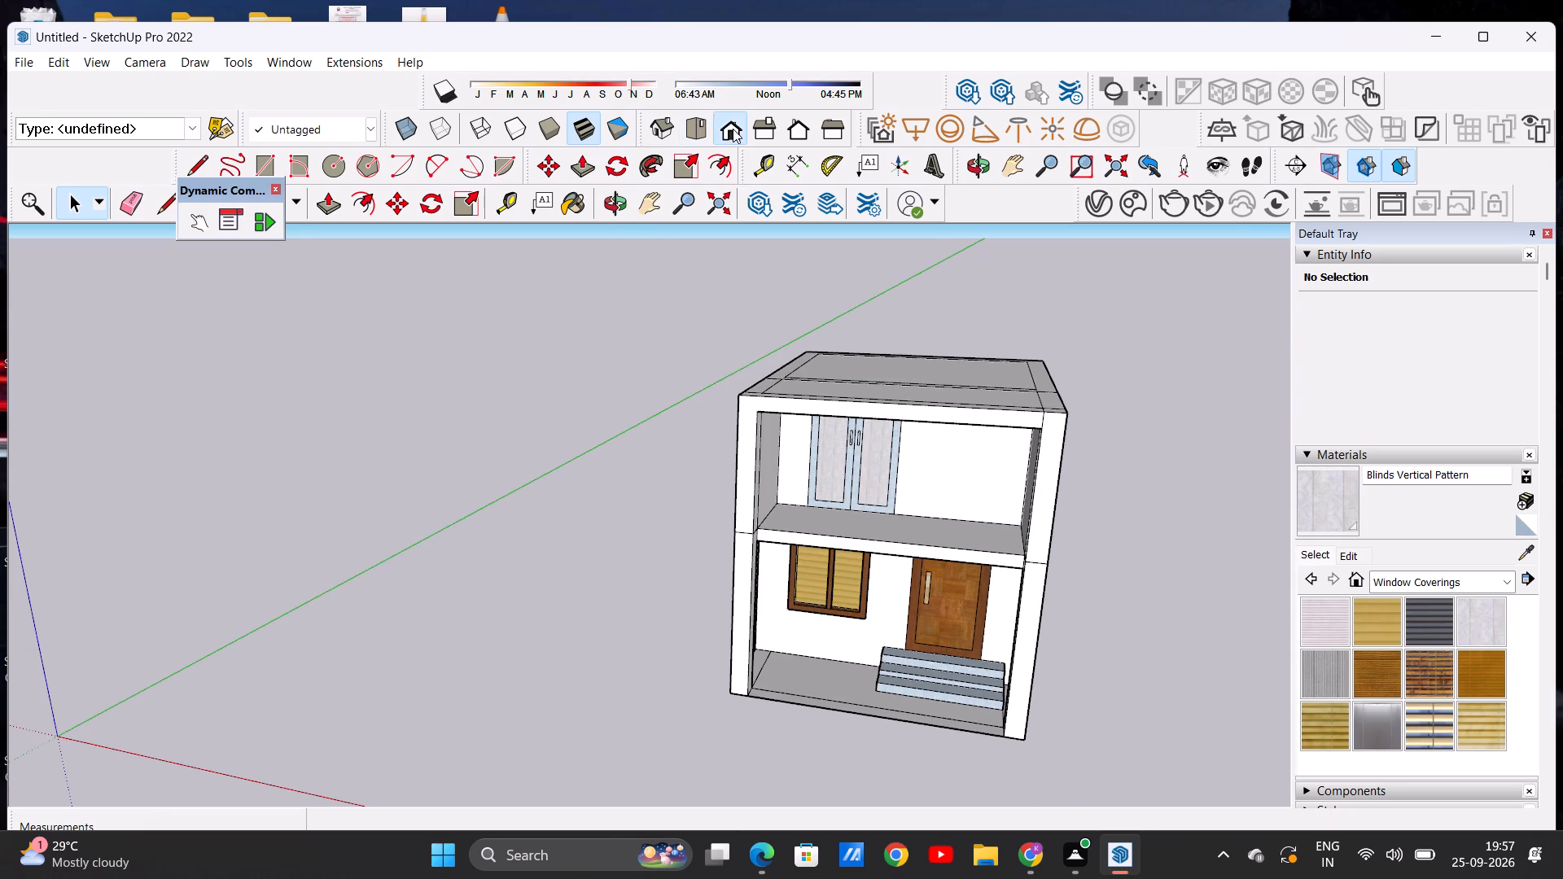
{"action": "scroll", "coordinate": [810, 461], "scroll_direction": "up", "scroll_amount": 3}
{"action": "middle_click_drag", "start_coordinate": [744, 463], "coordinate": [752, 490]}
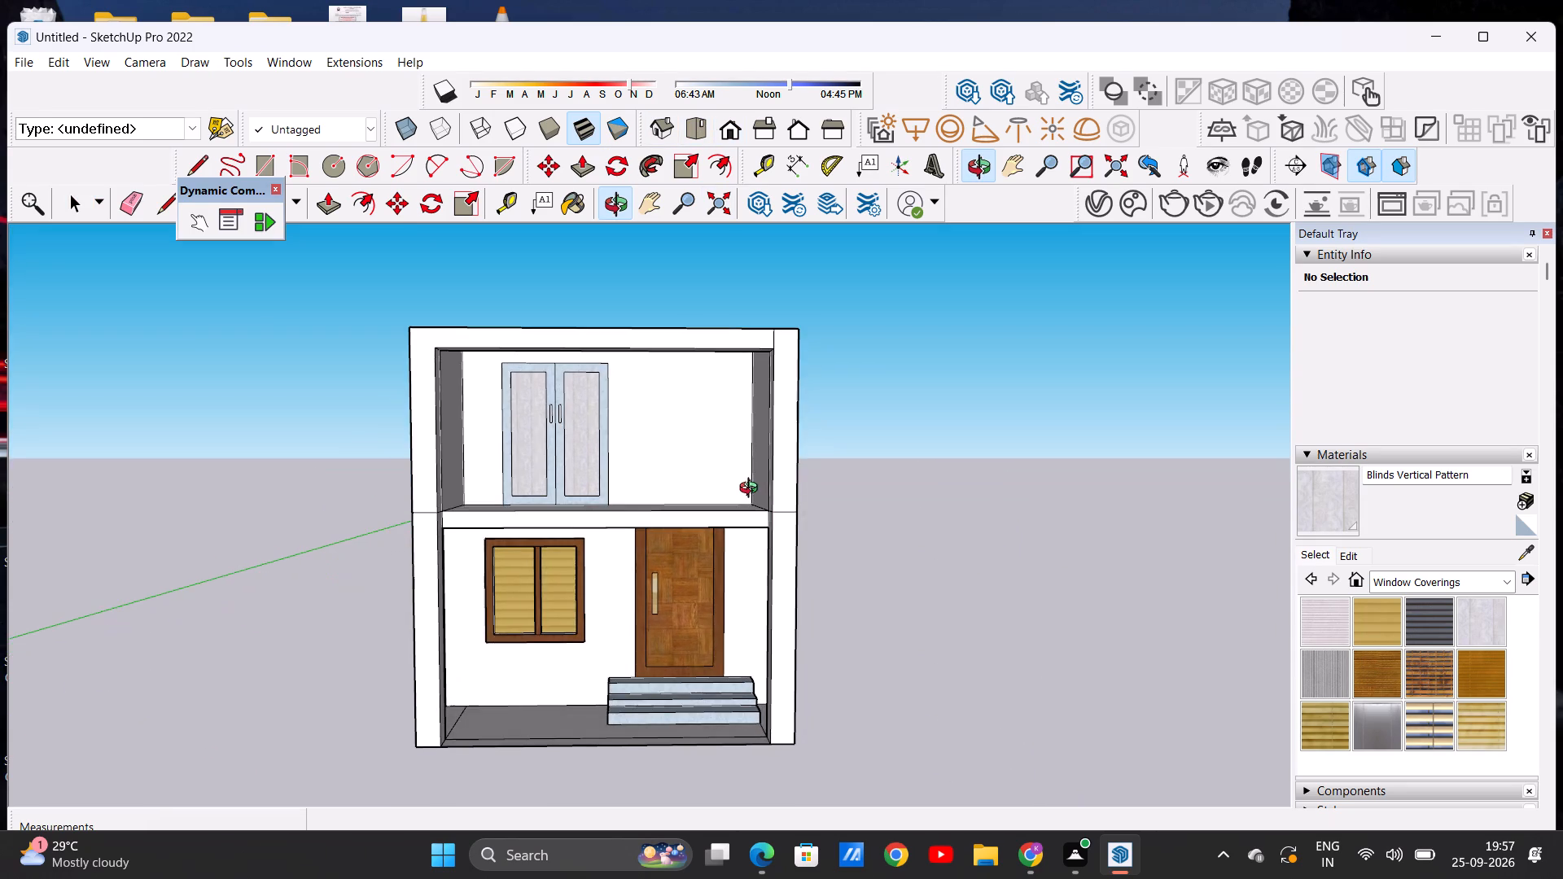
{"action": "middle_click_drag", "start_coordinate": [752, 490], "coordinate": [707, 603]}
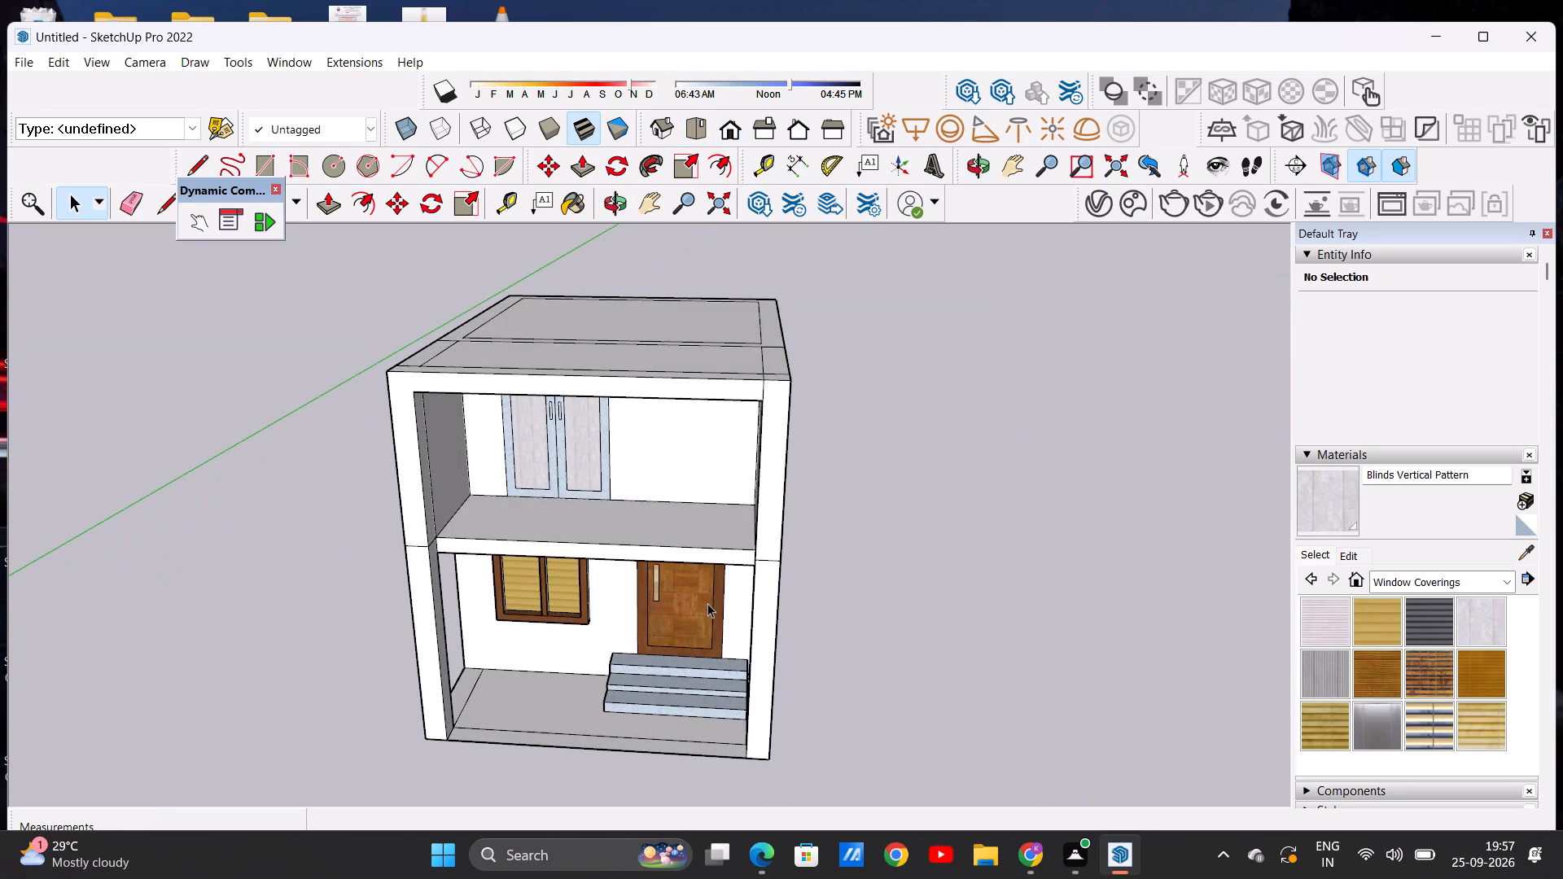
{"action": "middle_click_drag", "start_coordinate": [467, 534], "coordinate": [465, 597]}
{"action": "scroll", "coordinate": [478, 577], "scroll_direction": "up", "scroll_amount": 7}
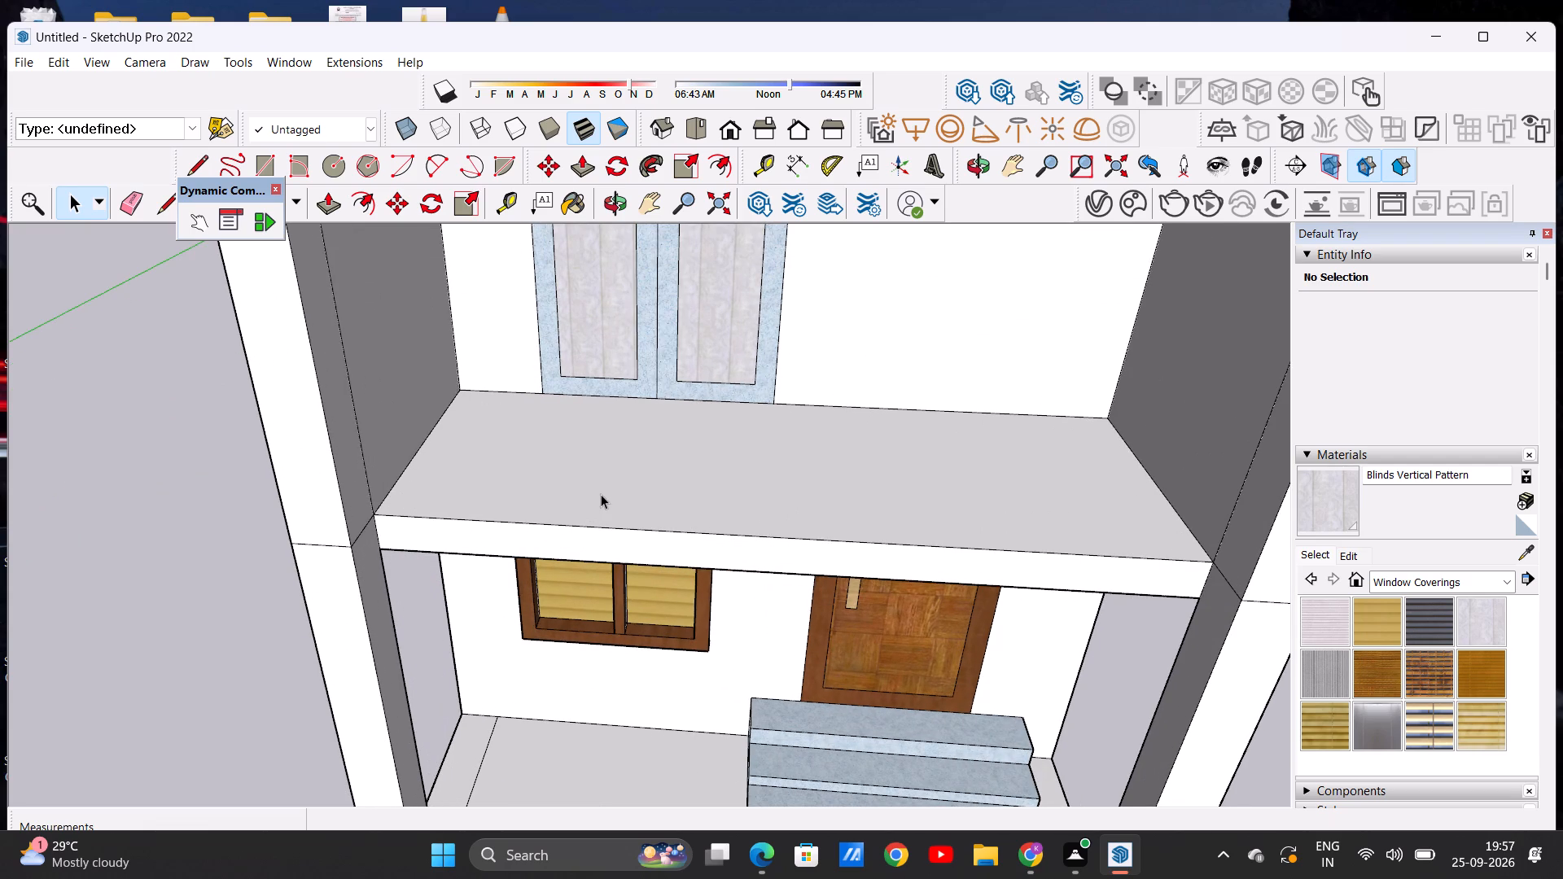
{"action": "scroll", "coordinate": [601, 494], "scroll_direction": "down", "scroll_amount": 5}
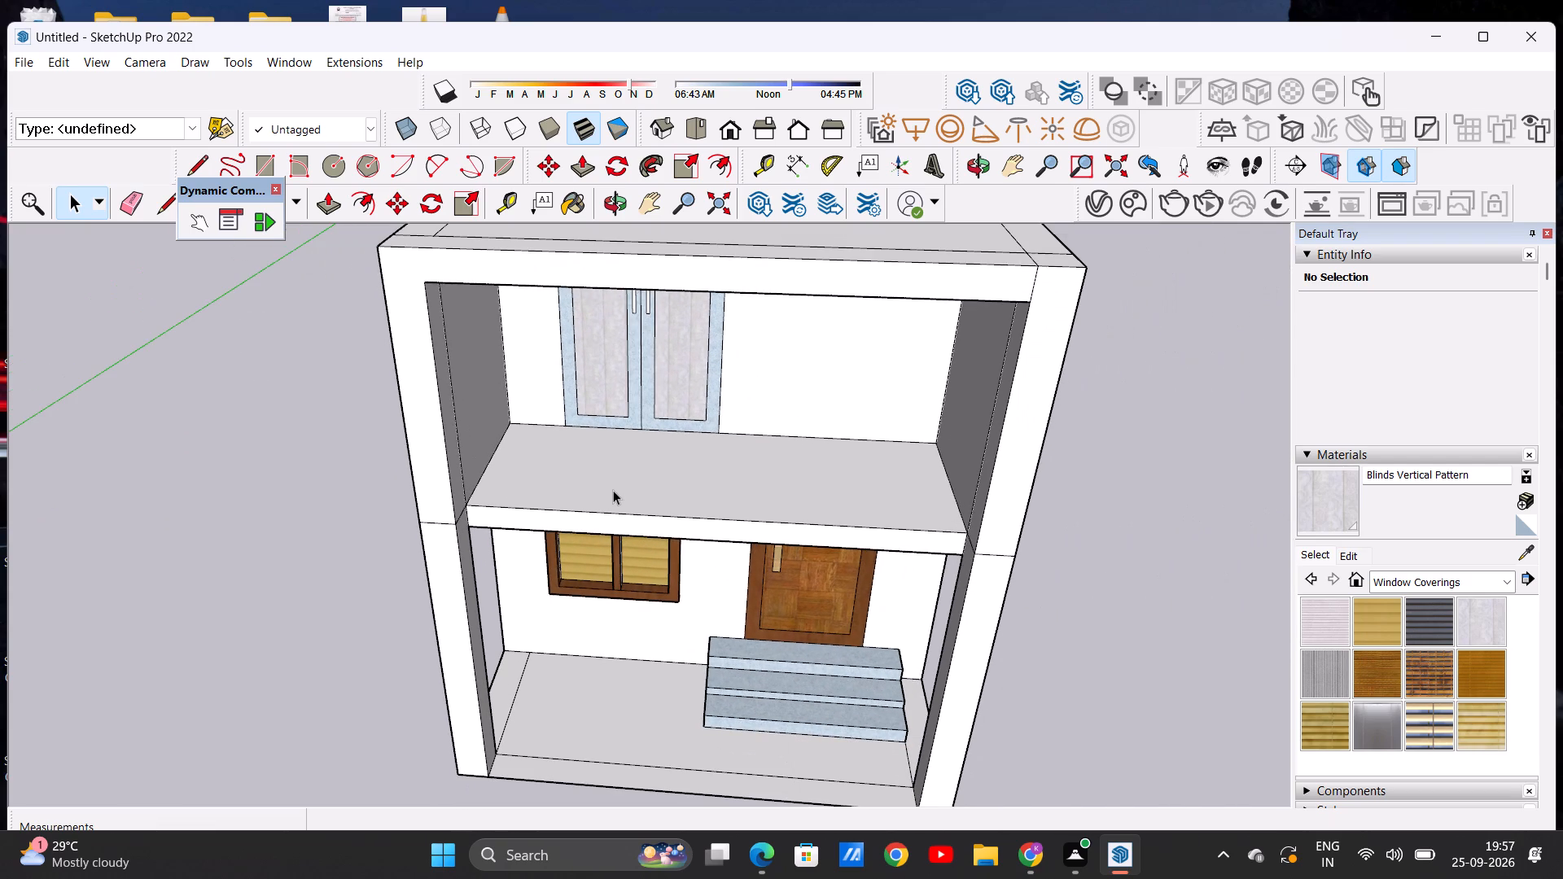
{"action": "middle_click_drag", "start_coordinate": [613, 490], "coordinate": [645, 374]}
{"action": "scroll", "coordinate": [631, 404], "scroll_direction": "down", "scroll_amount": 11}
{"action": "scroll", "coordinate": [687, 386], "scroll_direction": "up", "scroll_amount": 6}
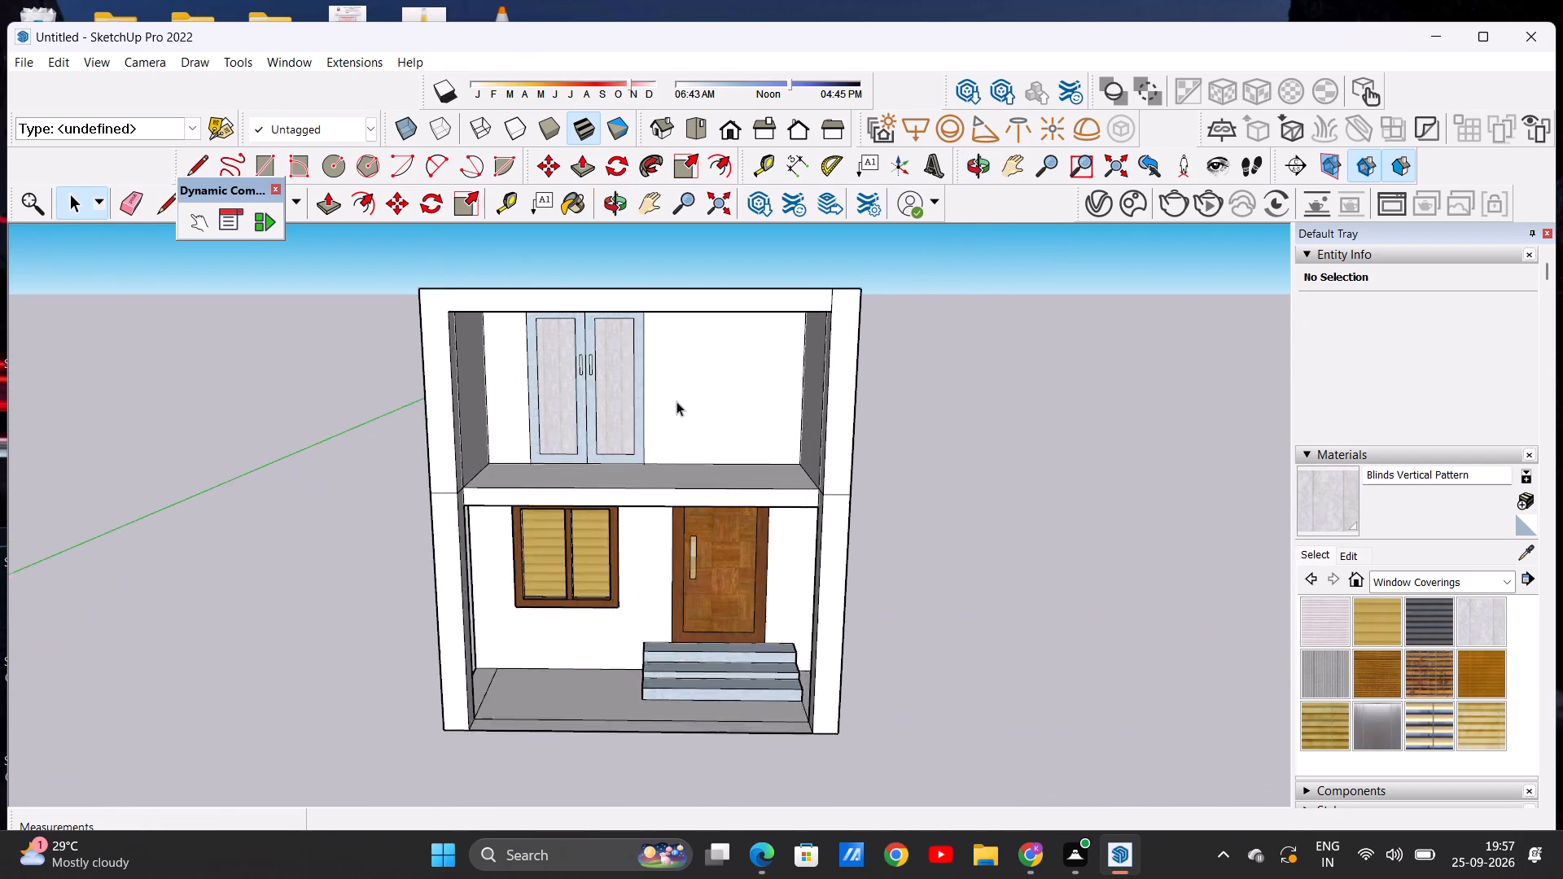
{"action": "scroll", "coordinate": [676, 401], "scroll_direction": "up", "scroll_amount": 2}
{"action": "middle_click", "coordinate": [598, 551]}
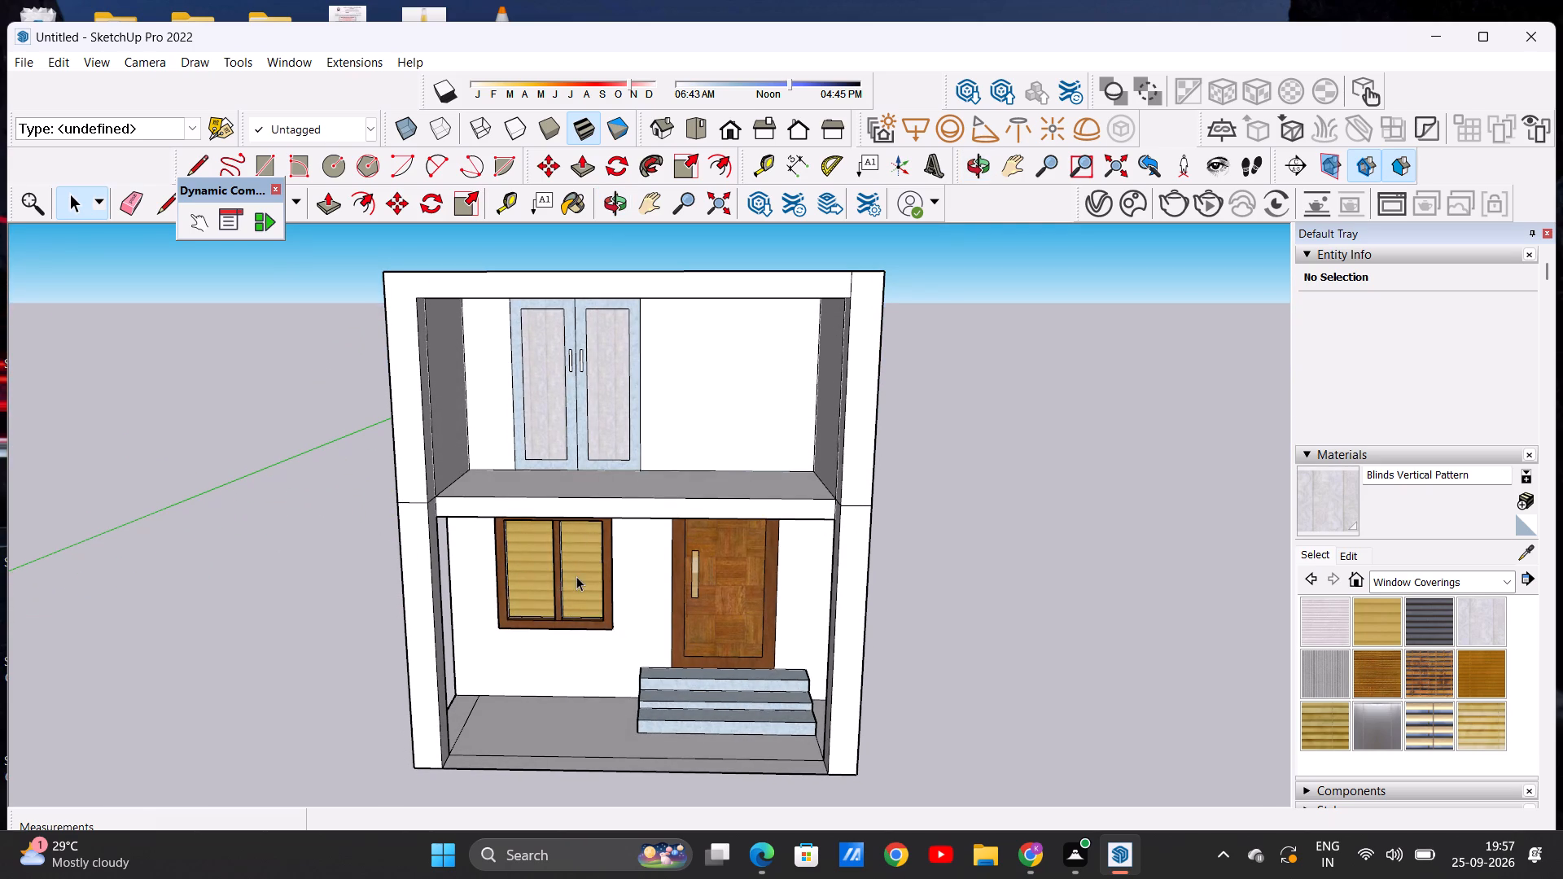
{"action": "middle_click_drag", "start_coordinate": [580, 580], "coordinate": [417, 616]}
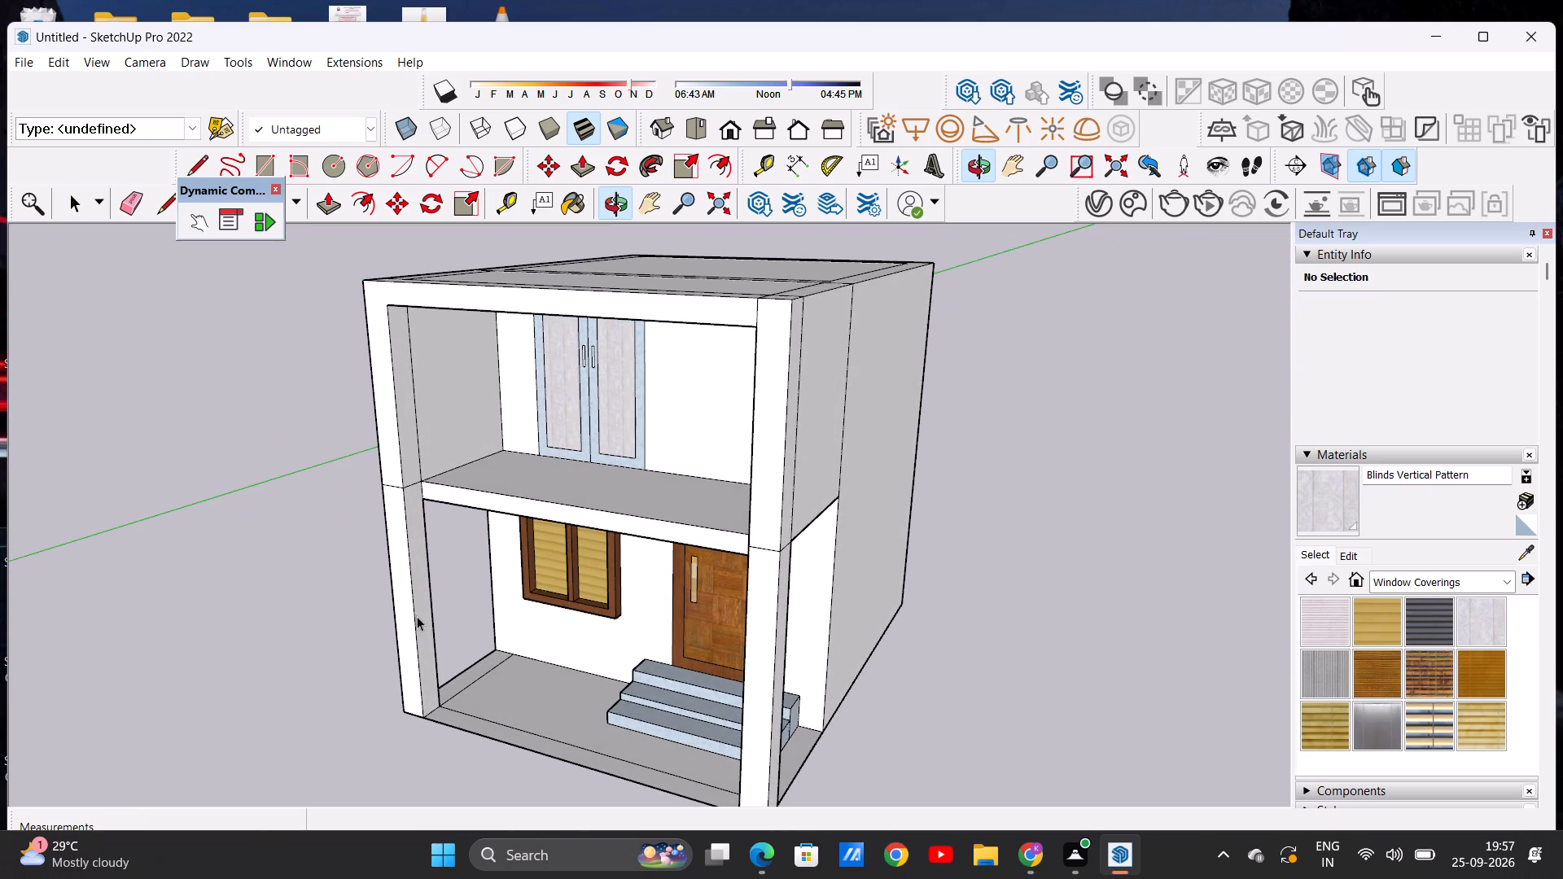
{"action": "middle_click_drag", "start_coordinate": [407, 584], "coordinate": [764, 628]}
{"action": "middle_click", "coordinate": [746, 593]}
{"action": "middle_click", "coordinate": [744, 590]}
{"action": "middle_click_drag", "start_coordinate": [733, 582], "coordinate": [581, 525]}
{"action": "scroll", "coordinate": [533, 527], "scroll_direction": "down", "scroll_amount": 3}
{"action": "middle_click_drag", "start_coordinate": [529, 569], "coordinate": [358, 564]}
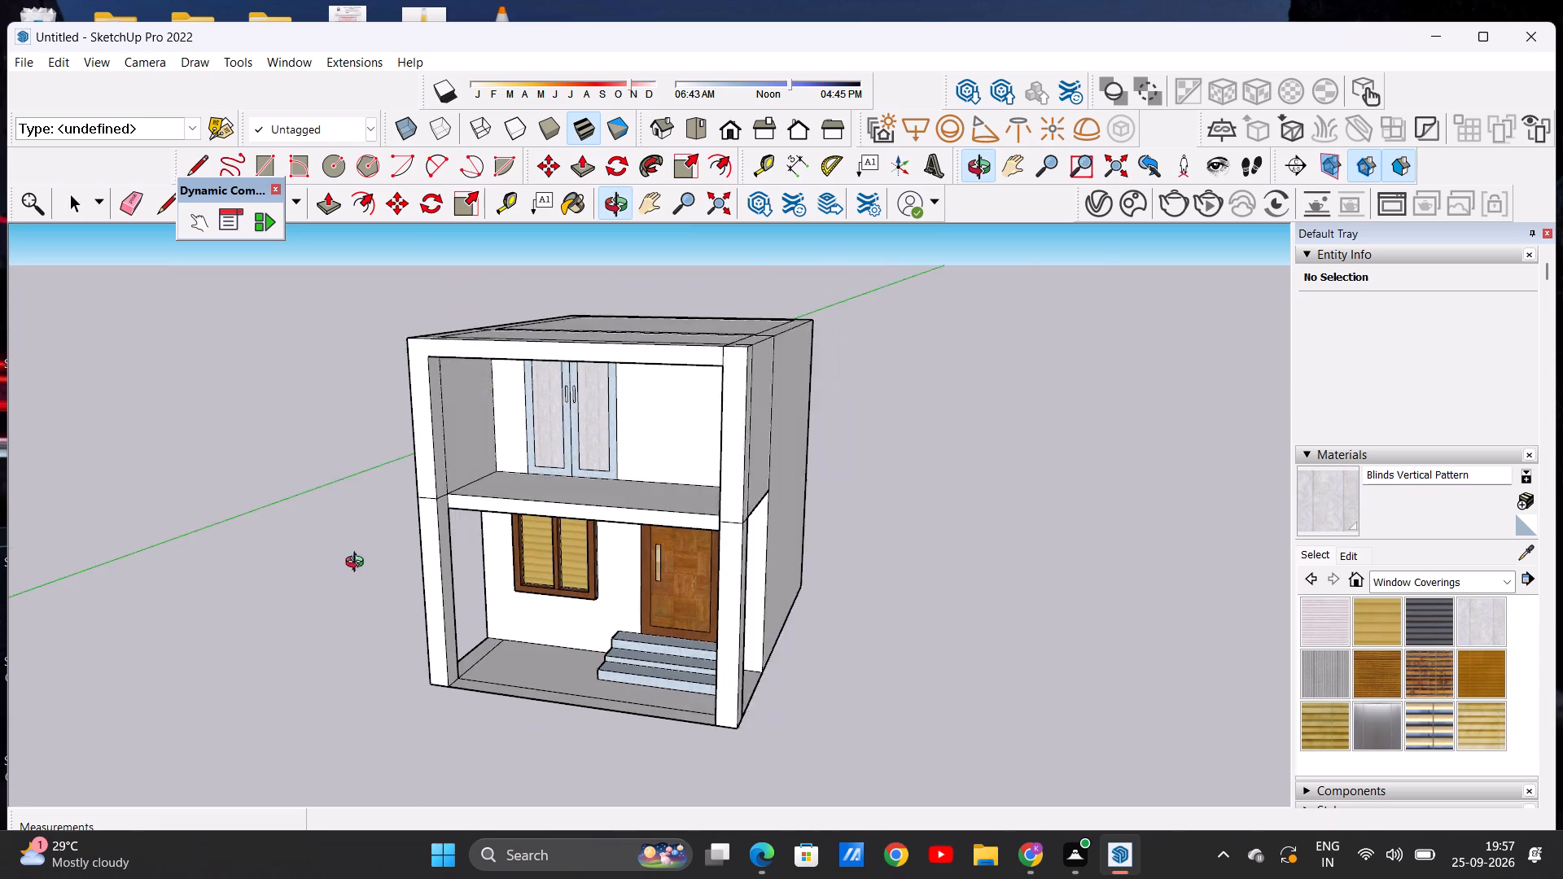
{"action": "middle_click_drag", "start_coordinate": [358, 564], "coordinate": [333, 563]}
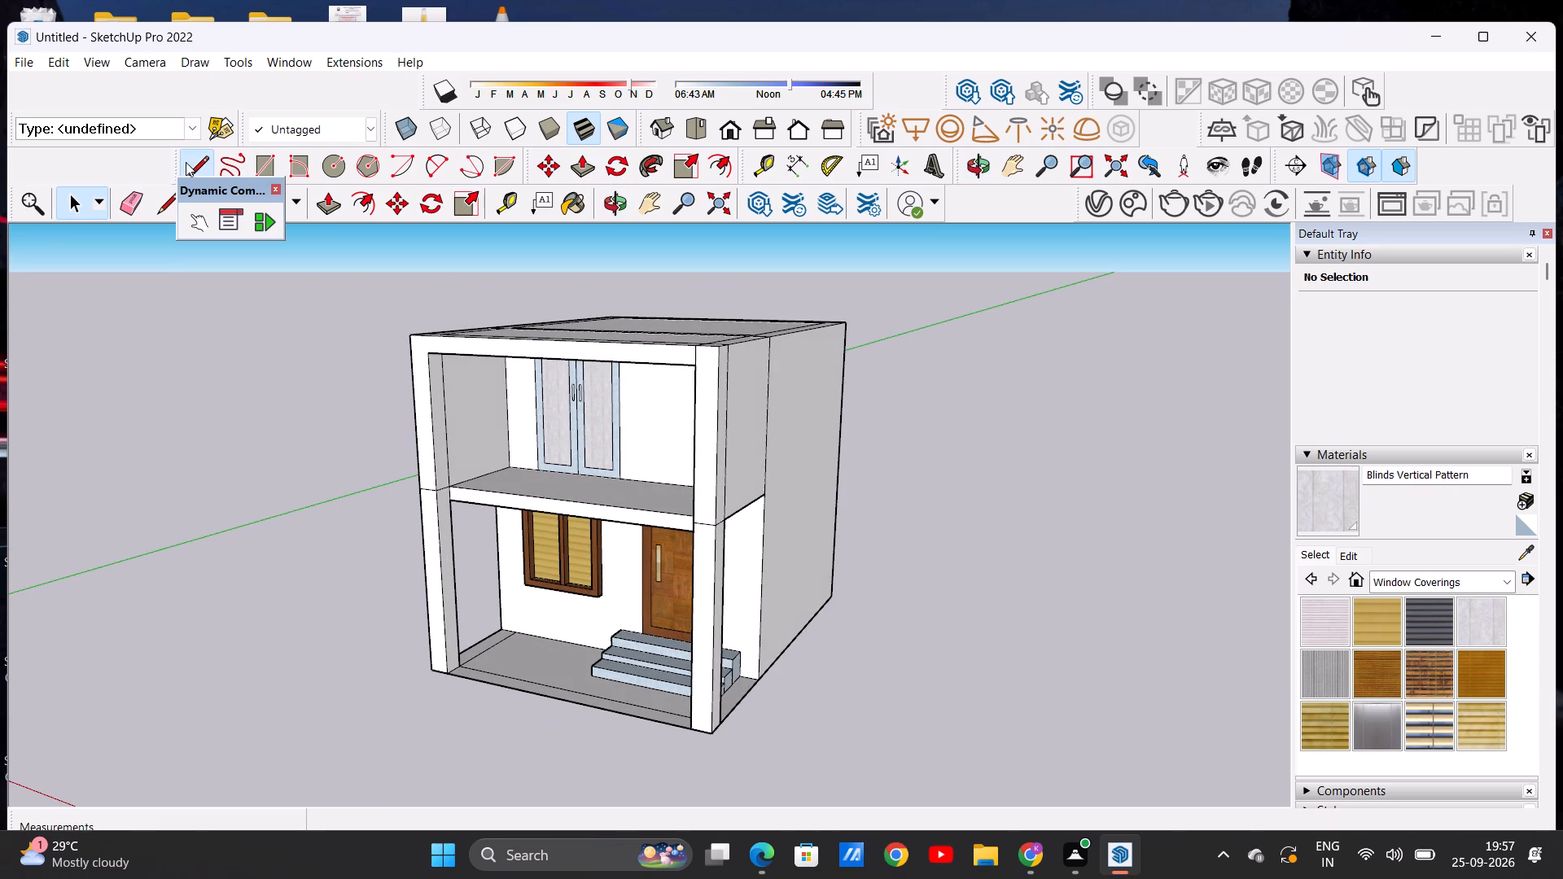
Draw a line of about 4 15/16" across the window-side pillar's inner face, level with the balcony slab's underside.
{"action": "left_click", "coordinate": [186, 162]}
{"action": "scroll", "coordinate": [414, 558], "scroll_direction": "up", "scroll_amount": 6}
{"action": "scroll", "coordinate": [467, 500], "scroll_direction": "up", "scroll_amount": 5}
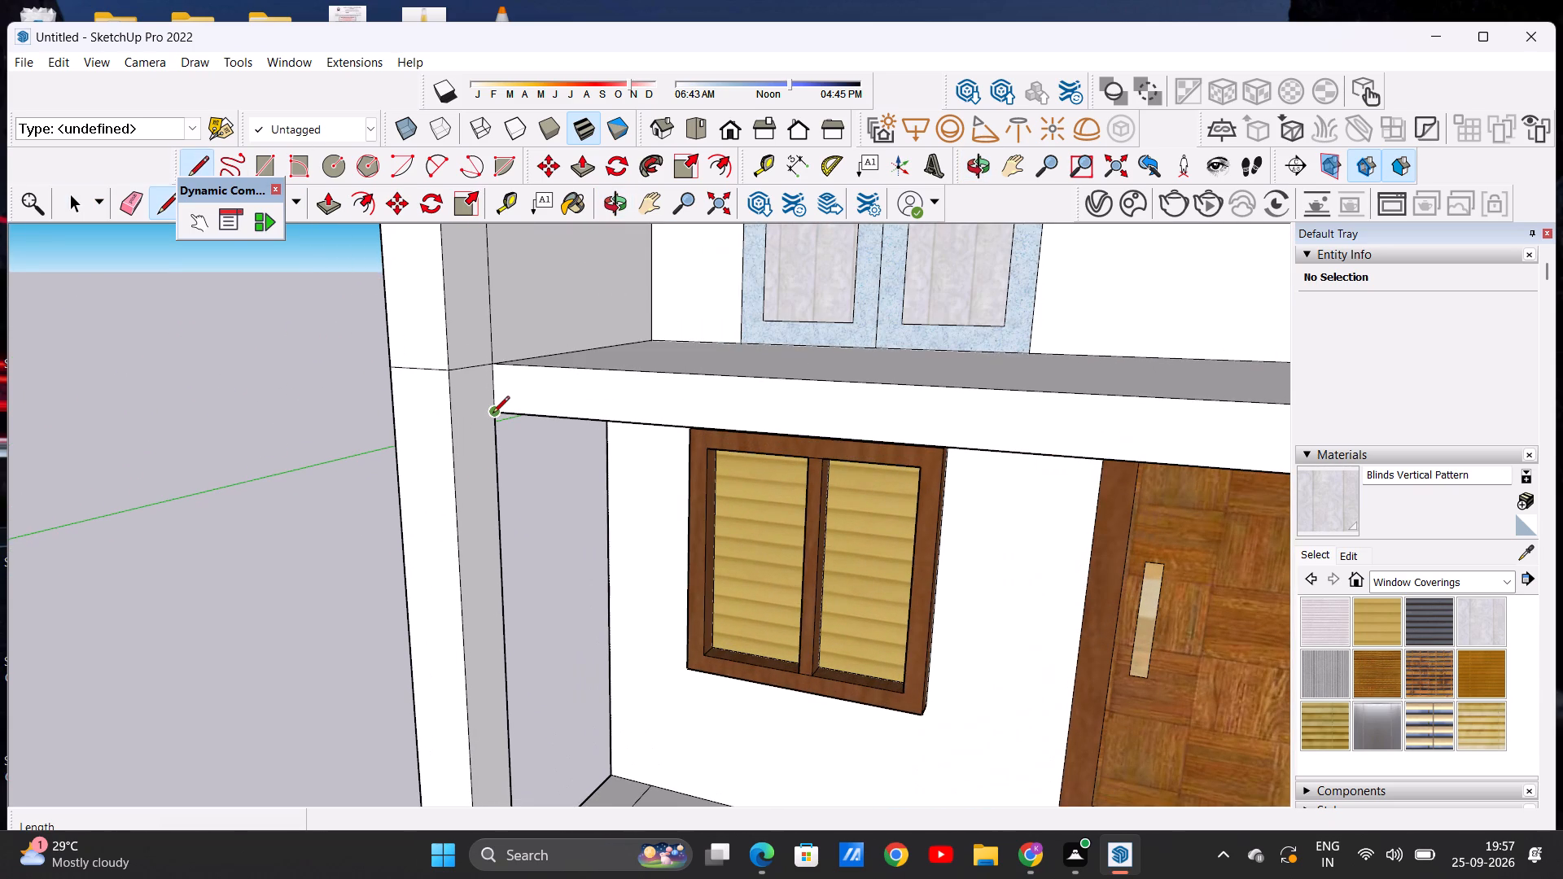
{"action": "left_click", "coordinate": [493, 414]}
{"action": "left_click", "coordinate": [452, 424]}
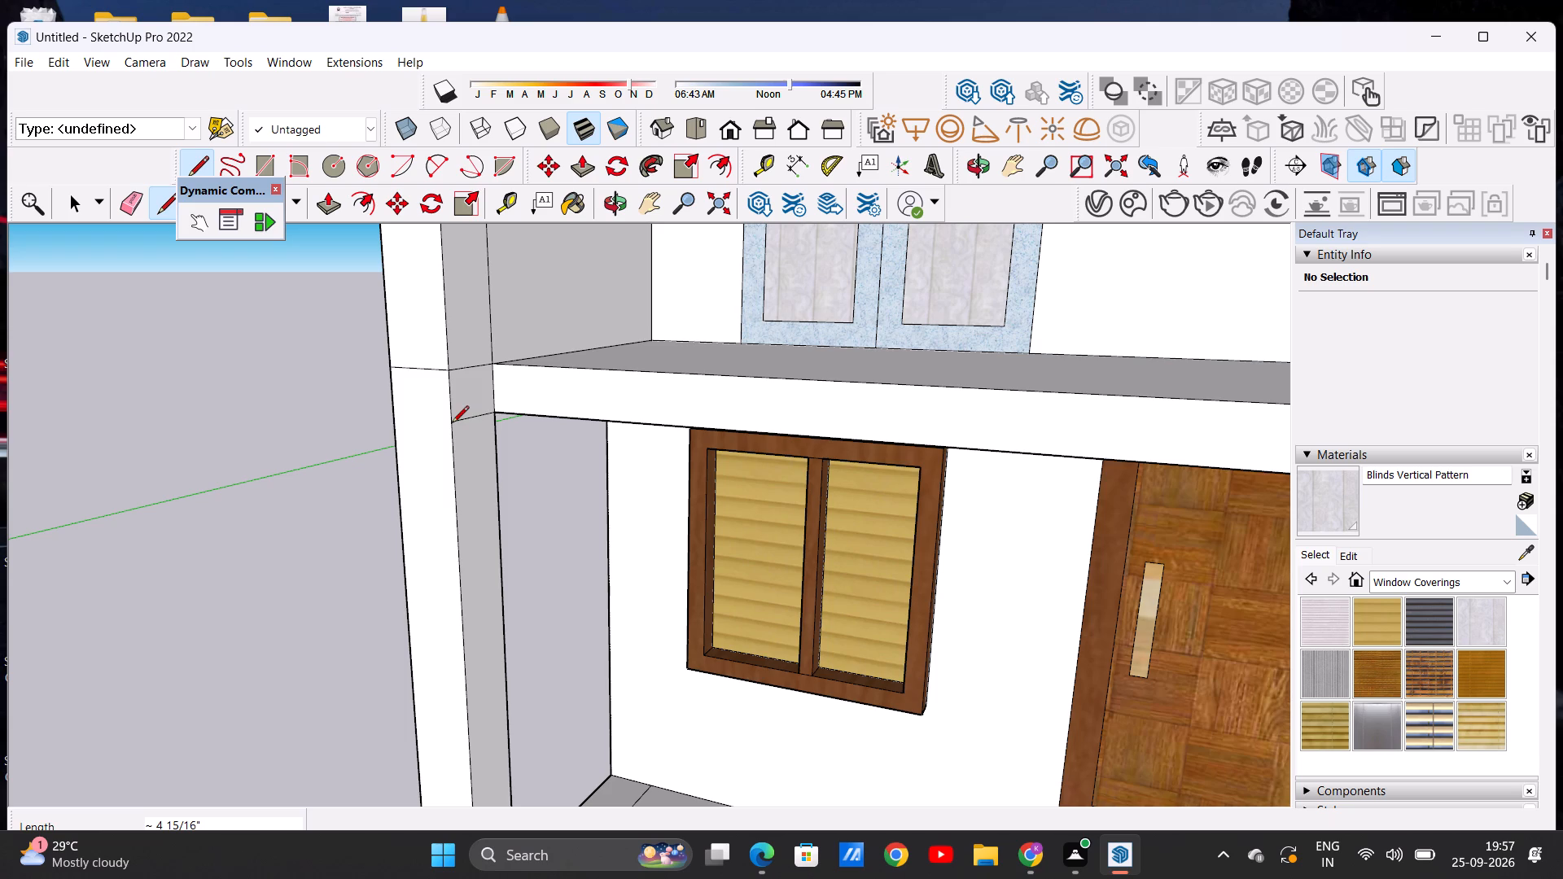
{"action": "left_click", "coordinate": [446, 427]}
{"action": "key", "text": "space"}
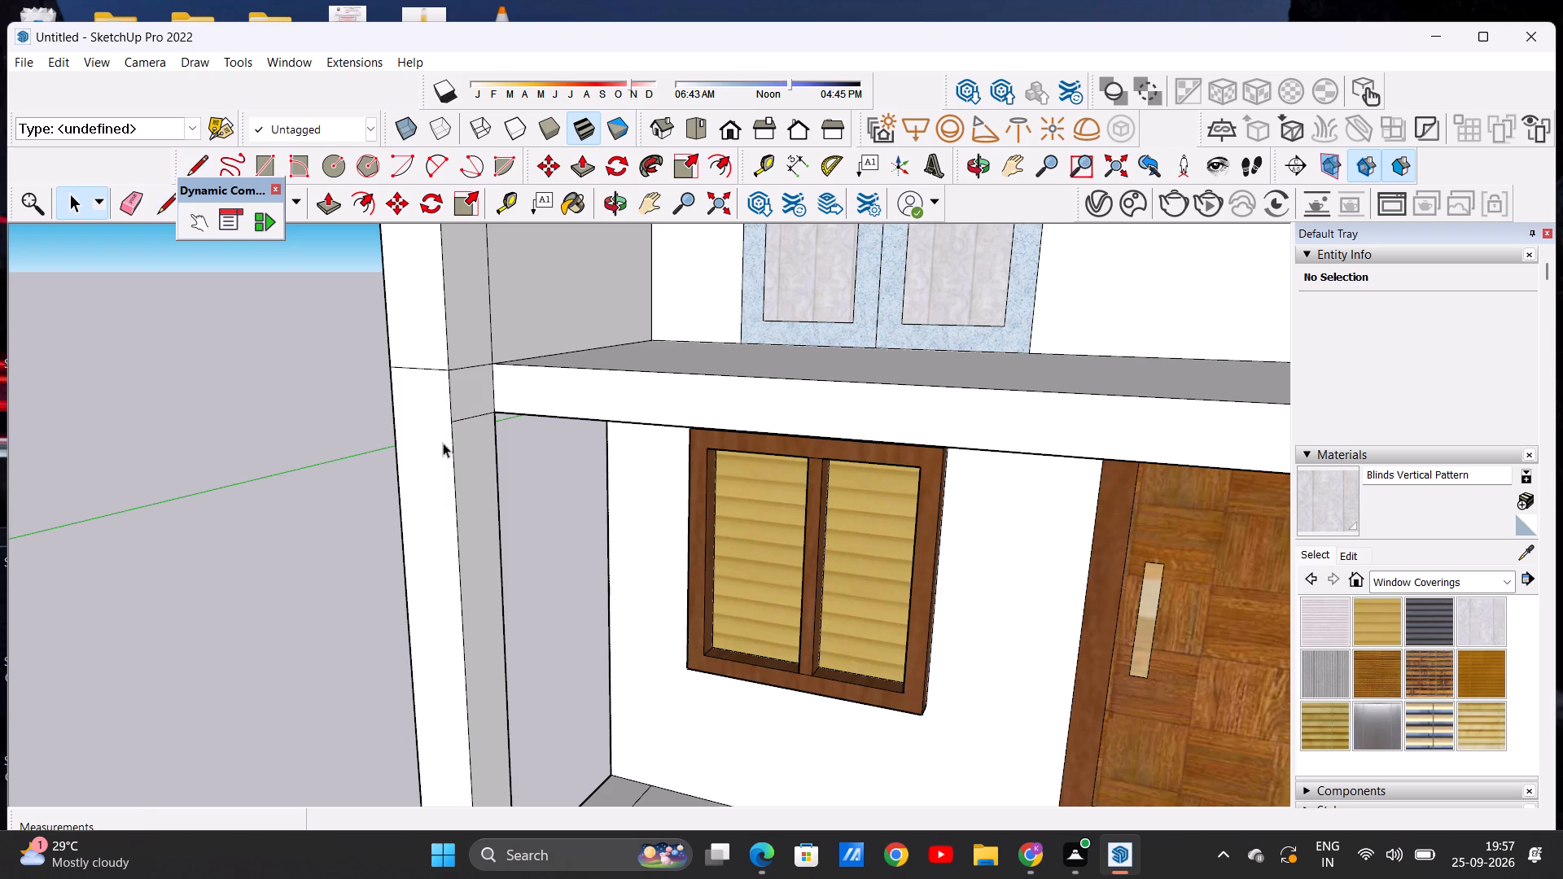
Push/Pull the slab-height face on the window-side pillar about 5' 6 7/8" to the opposite pillar as a balcony beam.
{"action": "left_click", "coordinate": [322, 199]}
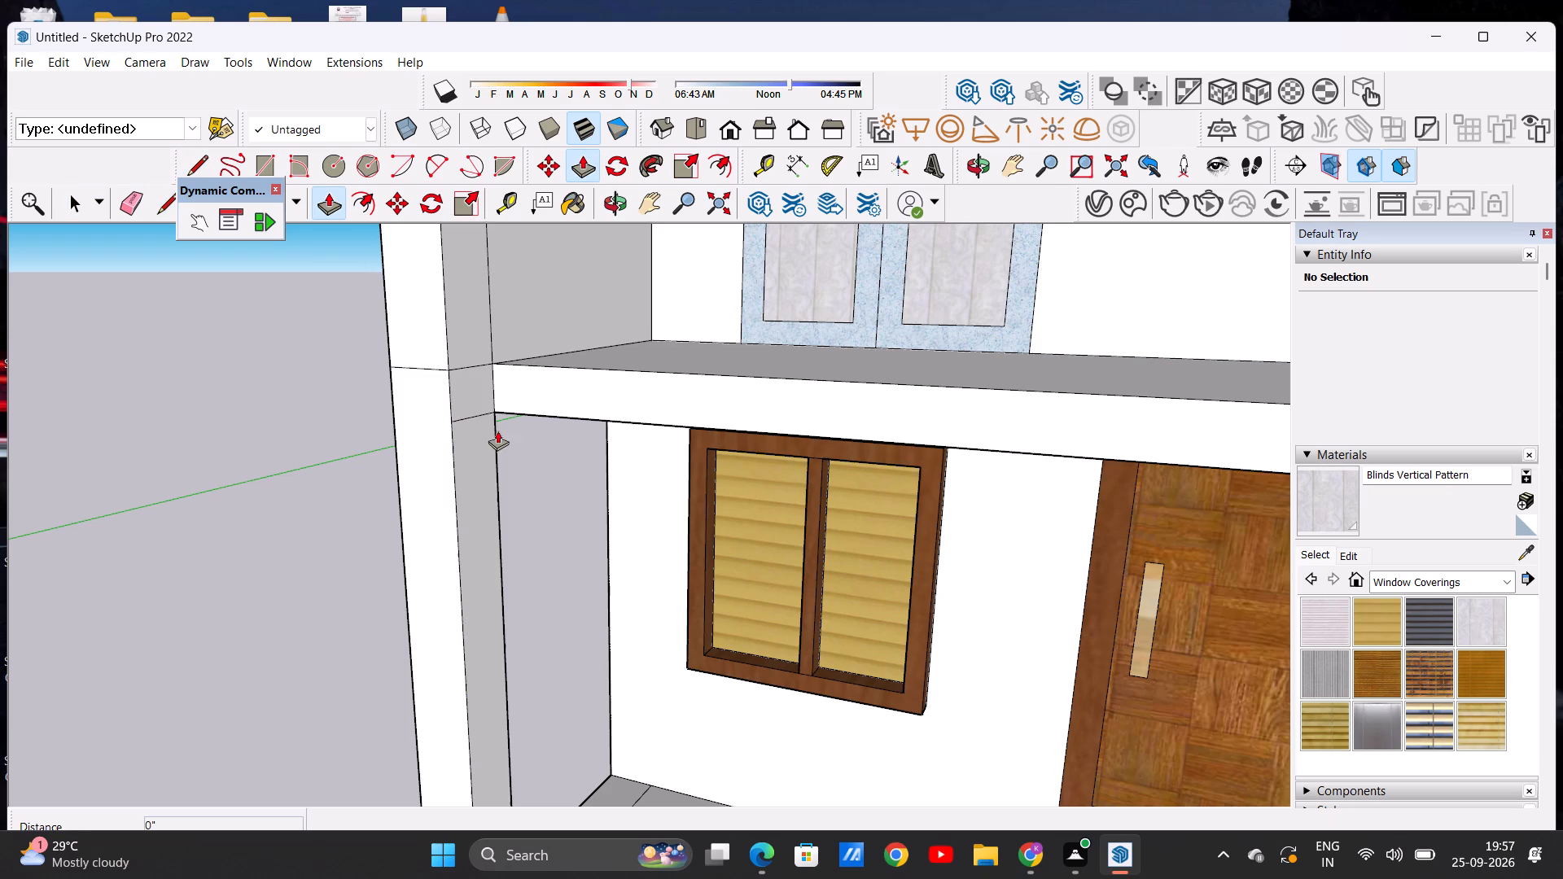
{"action": "left_click", "coordinate": [471, 394]}
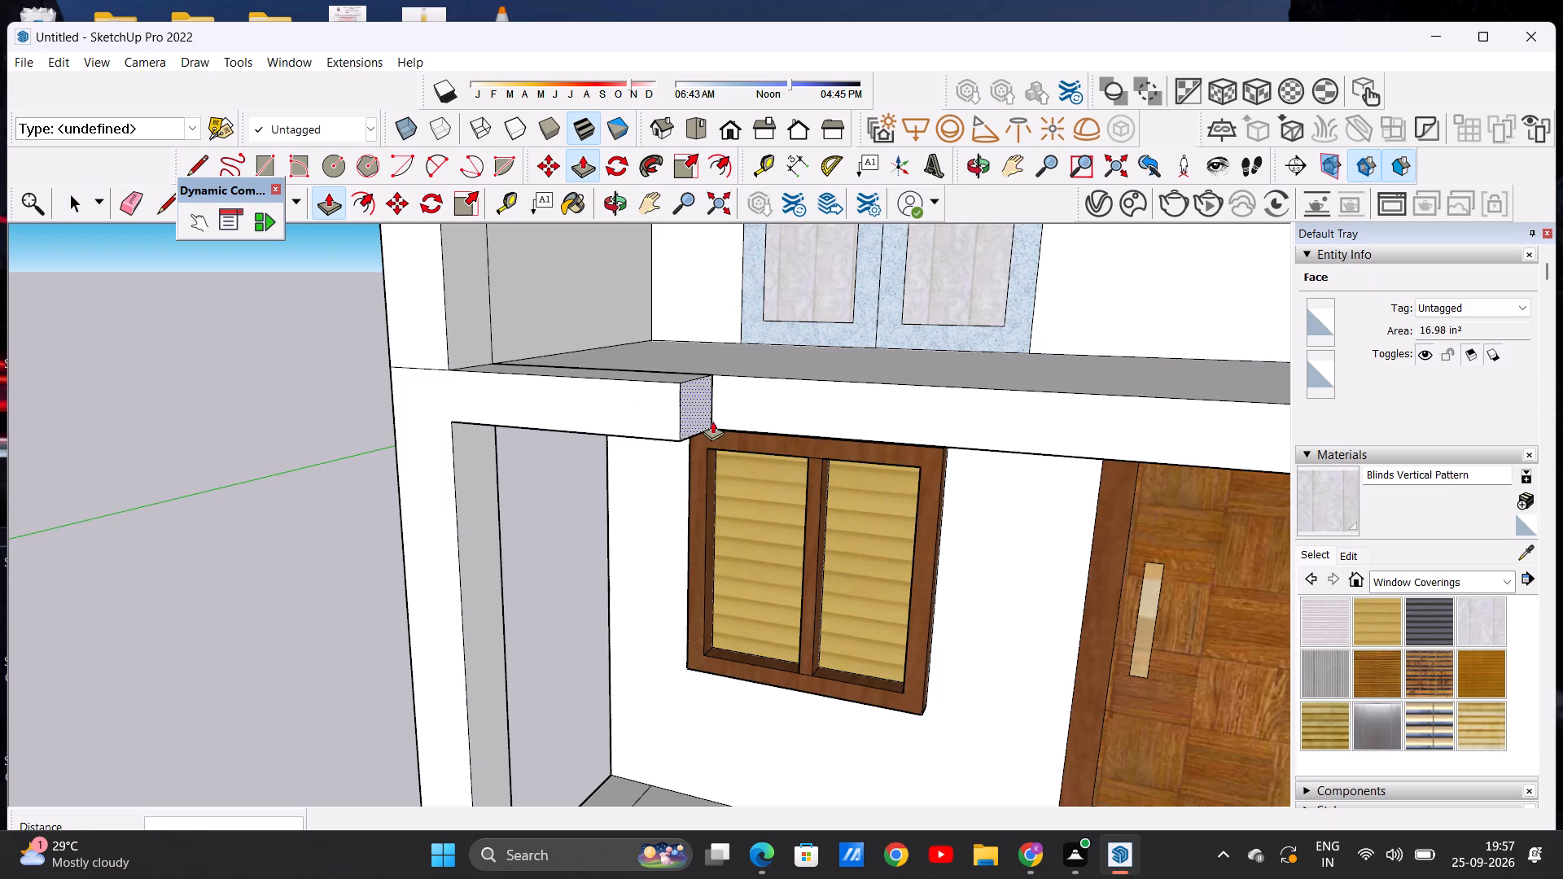
{"action": "scroll", "coordinate": [698, 425], "scroll_direction": "down", "scroll_amount": 12}
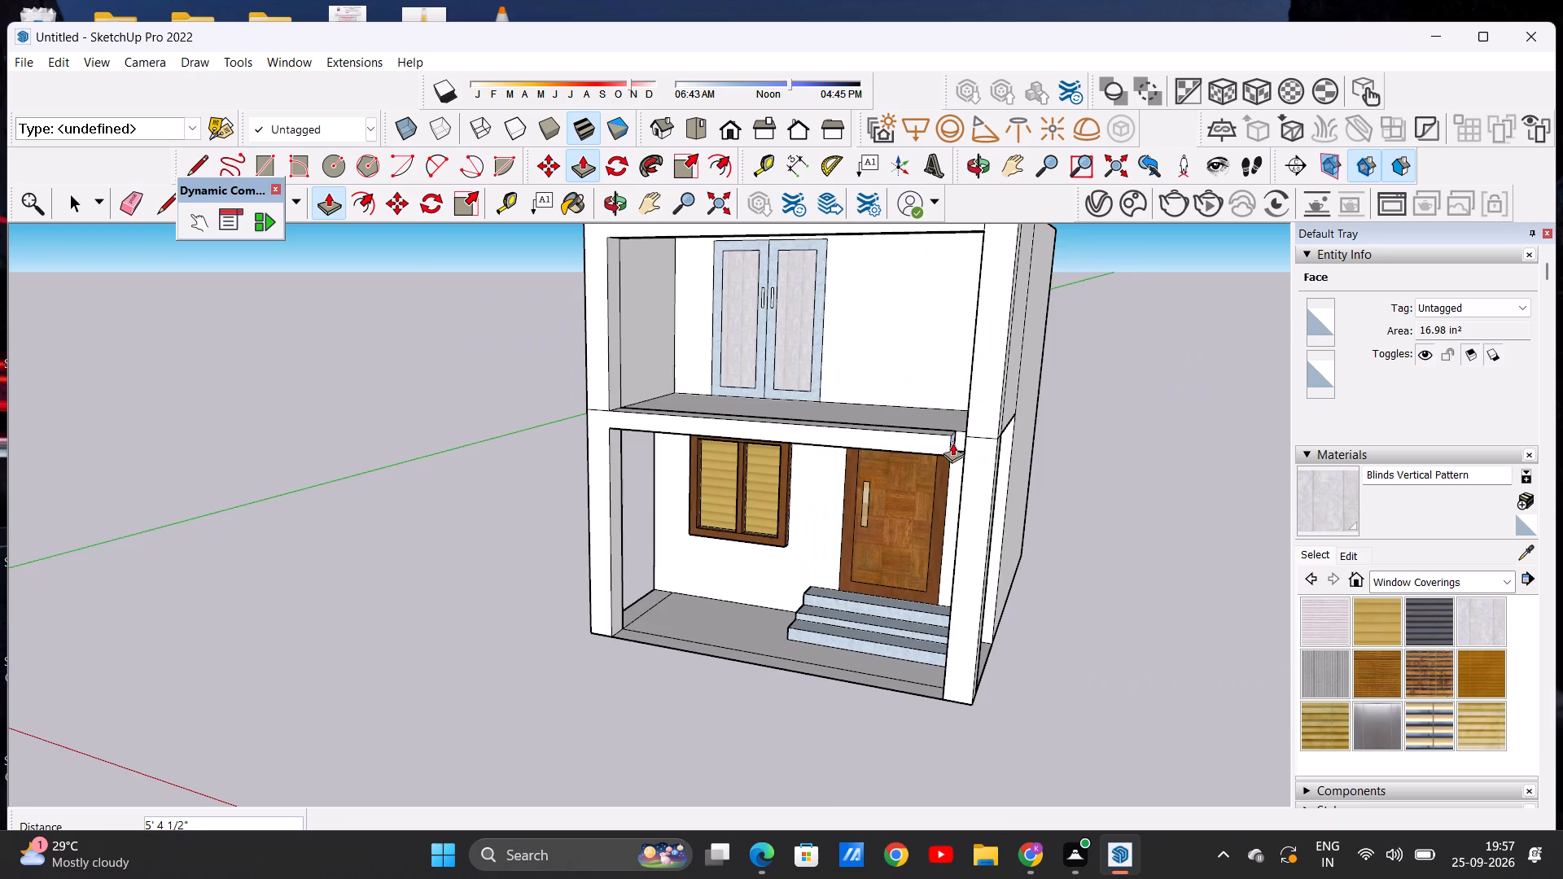
{"action": "scroll", "coordinate": [970, 436], "scroll_direction": "up", "scroll_amount": 18}
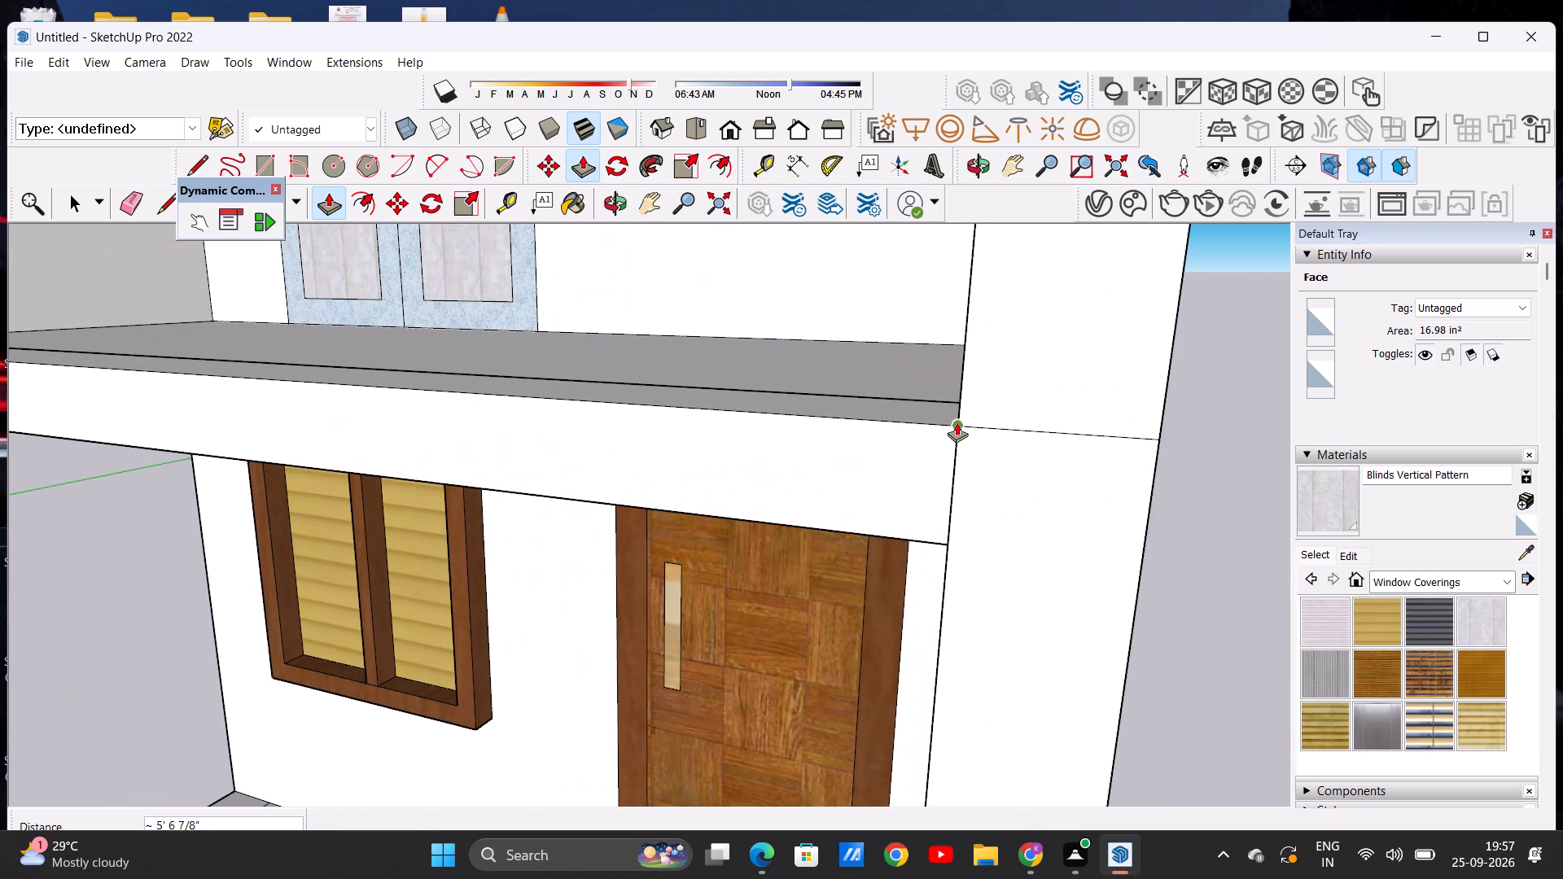
{"action": "left_click", "coordinate": [957, 422]}
{"action": "key", "text": "space"}
Examine the finished front frame of the building, including the new balcony beam, from several heights and distances.
{"action": "scroll", "coordinate": [696, 471], "scroll_direction": "down", "scroll_amount": 15}
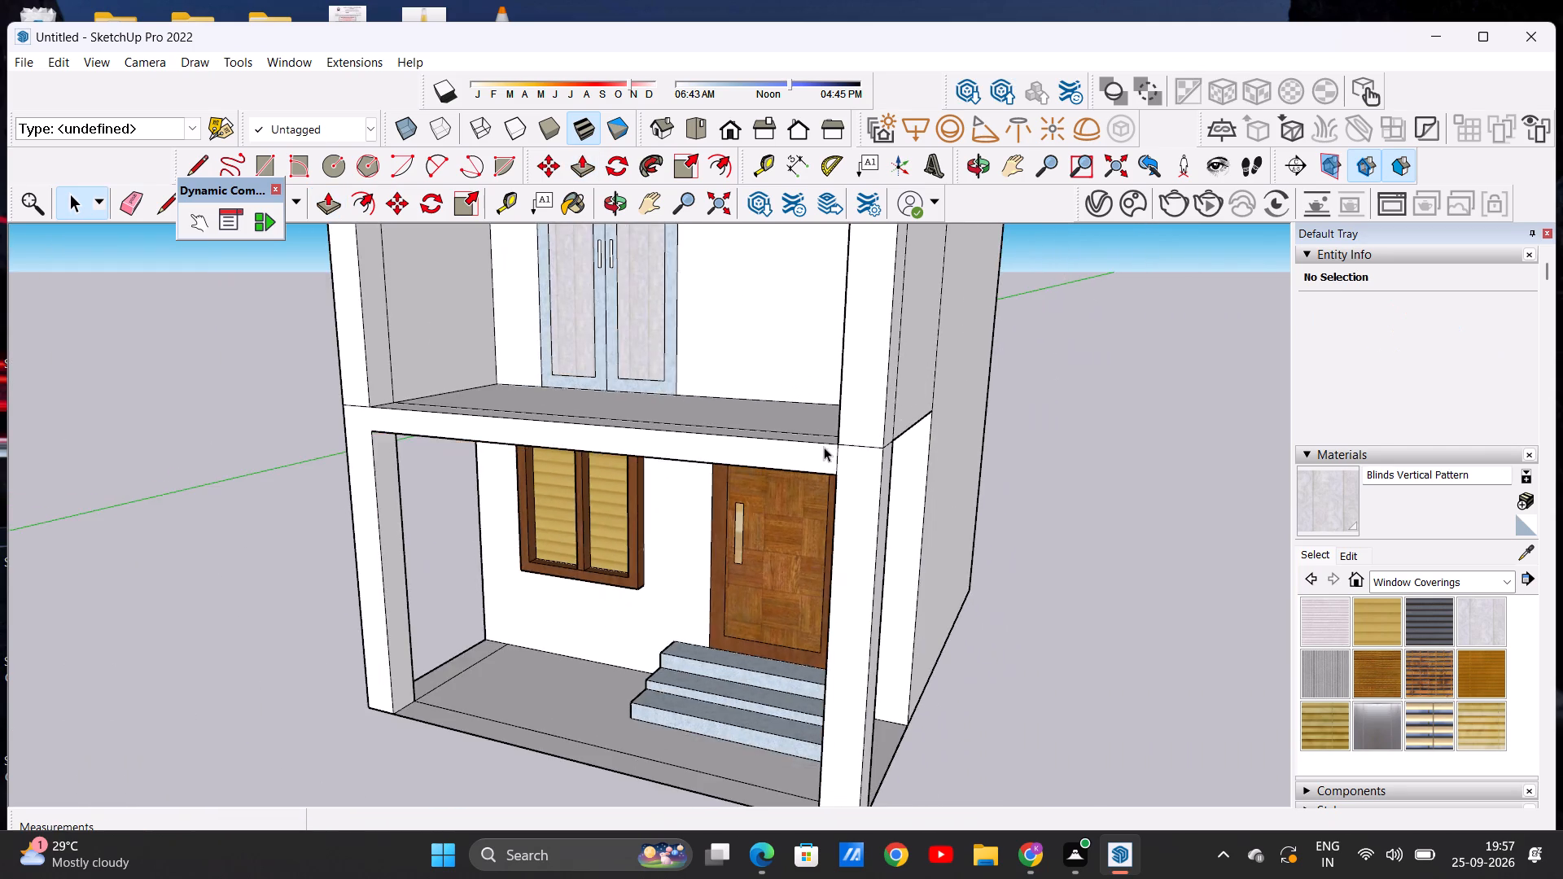
{"action": "middle_click_drag", "start_coordinate": [474, 544], "coordinate": [606, 509]}
{"action": "scroll", "coordinate": [615, 515], "scroll_direction": "down", "scroll_amount": 5}
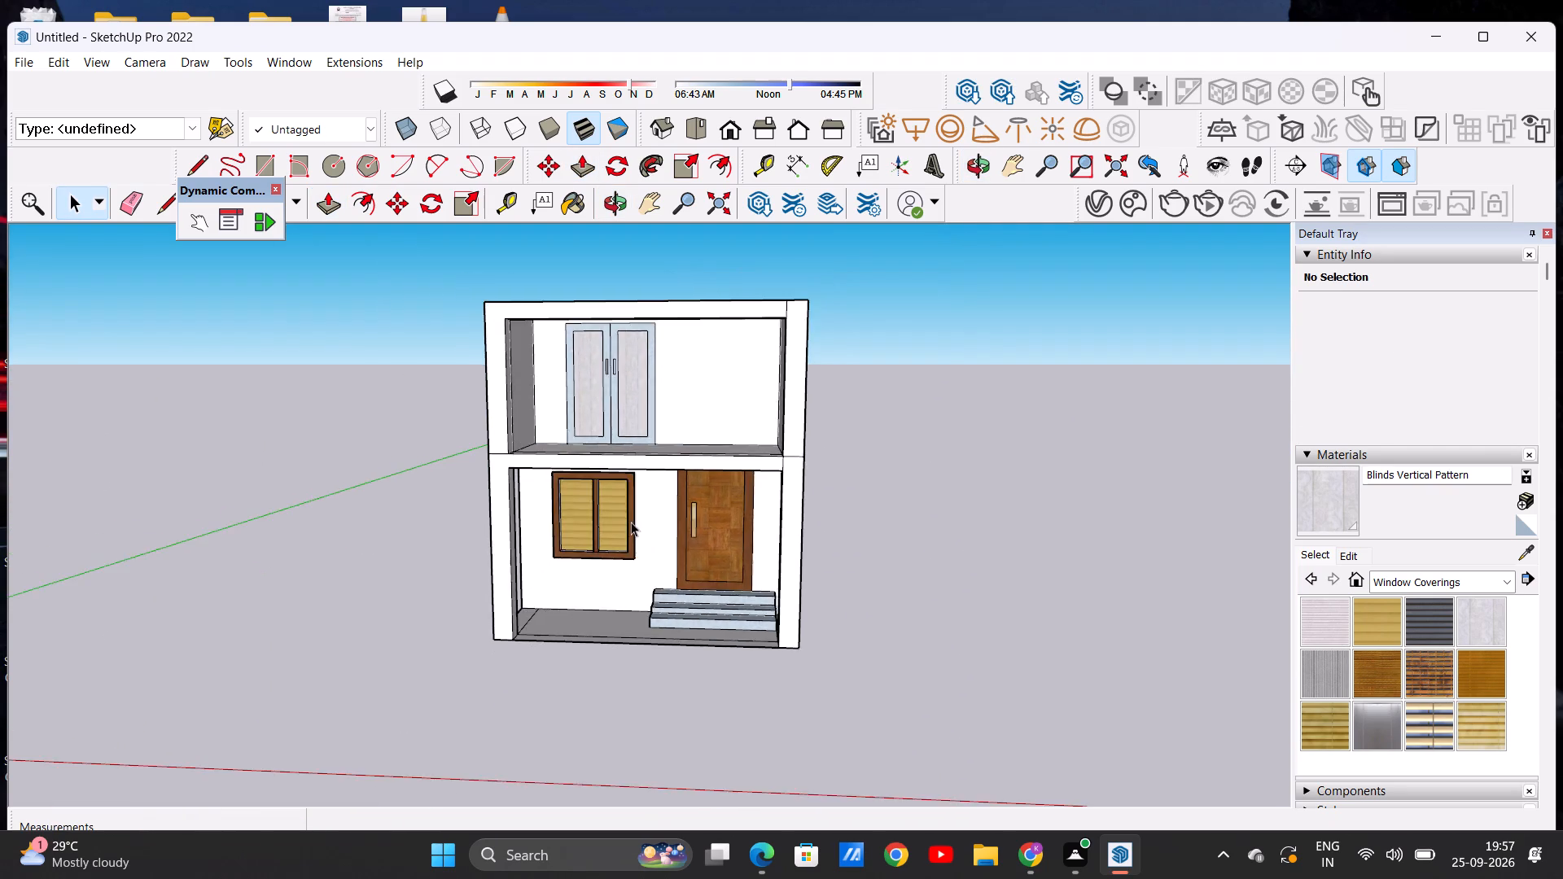
{"action": "scroll", "coordinate": [631, 522], "scroll_direction": "down", "scroll_amount": 5}
{"action": "middle_click_drag", "start_coordinate": [599, 588], "coordinate": [594, 404]}
{"action": "middle_click_drag", "start_coordinate": [602, 475], "coordinate": [618, 614]}
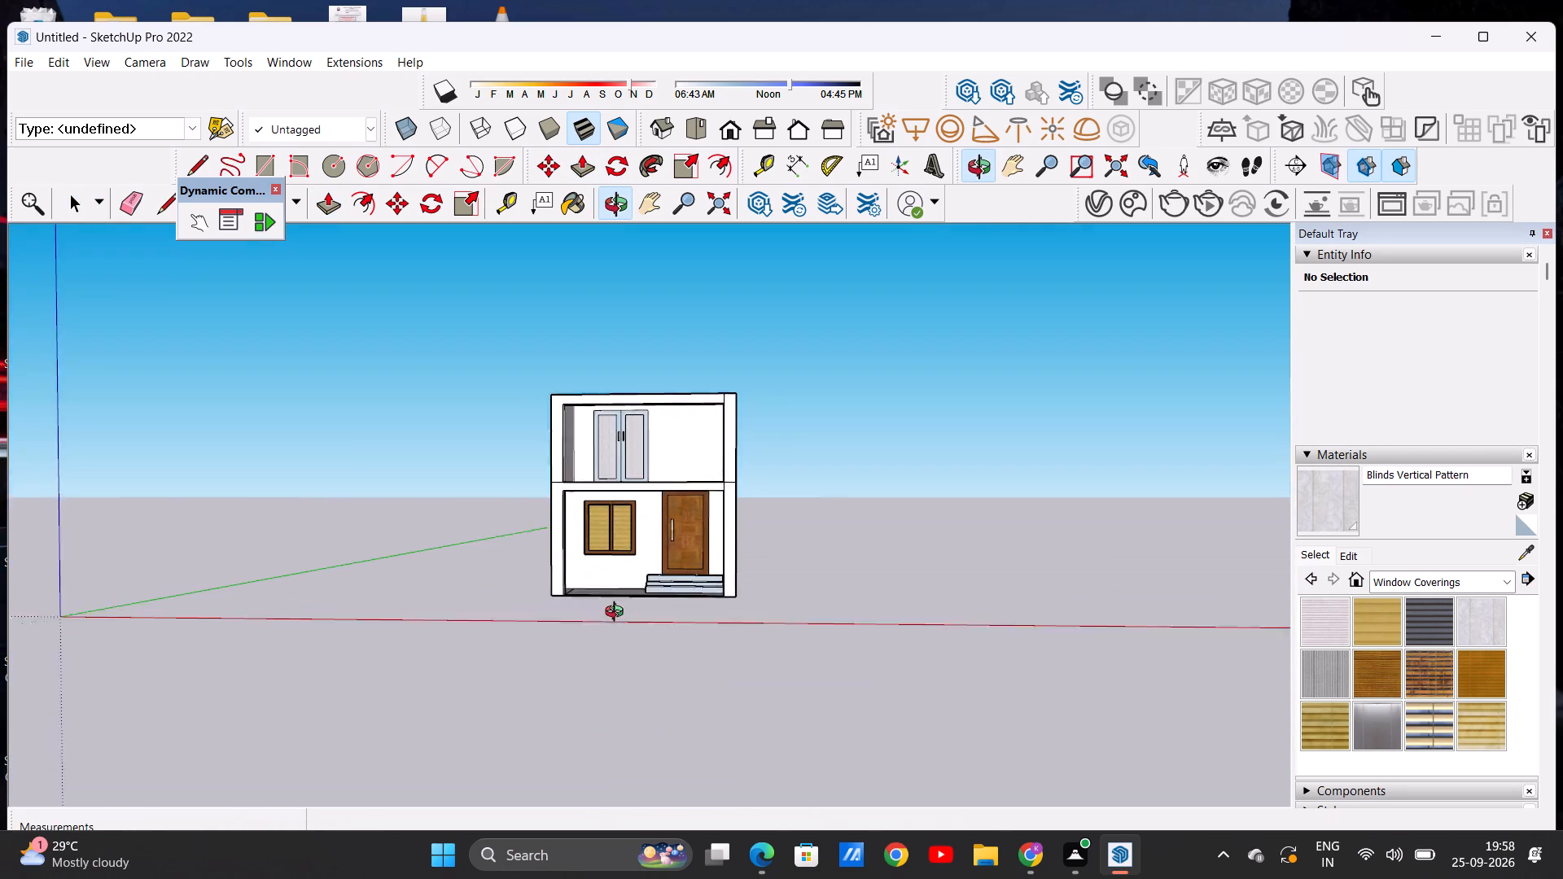
{"action": "middle_click_drag", "start_coordinate": [618, 614], "coordinate": [616, 616]}
{"action": "middle_click_drag", "start_coordinate": [718, 531], "coordinate": [757, 568]}
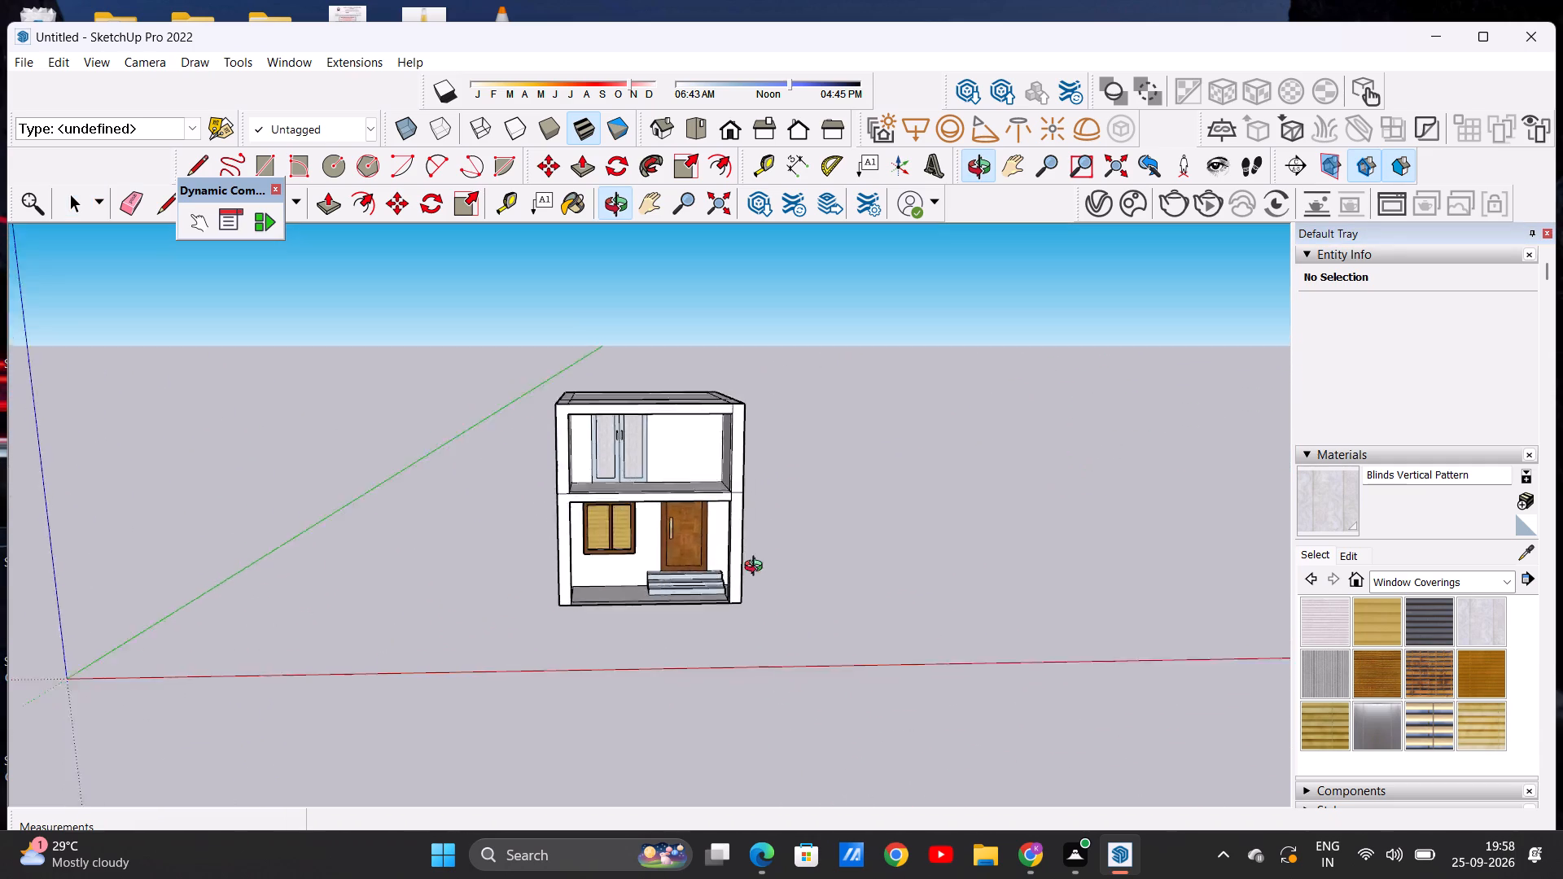
{"action": "middle_click_drag", "start_coordinate": [757, 568], "coordinate": [722, 580]}
{"action": "scroll", "coordinate": [603, 558], "scroll_direction": "up", "scroll_amount": 8}
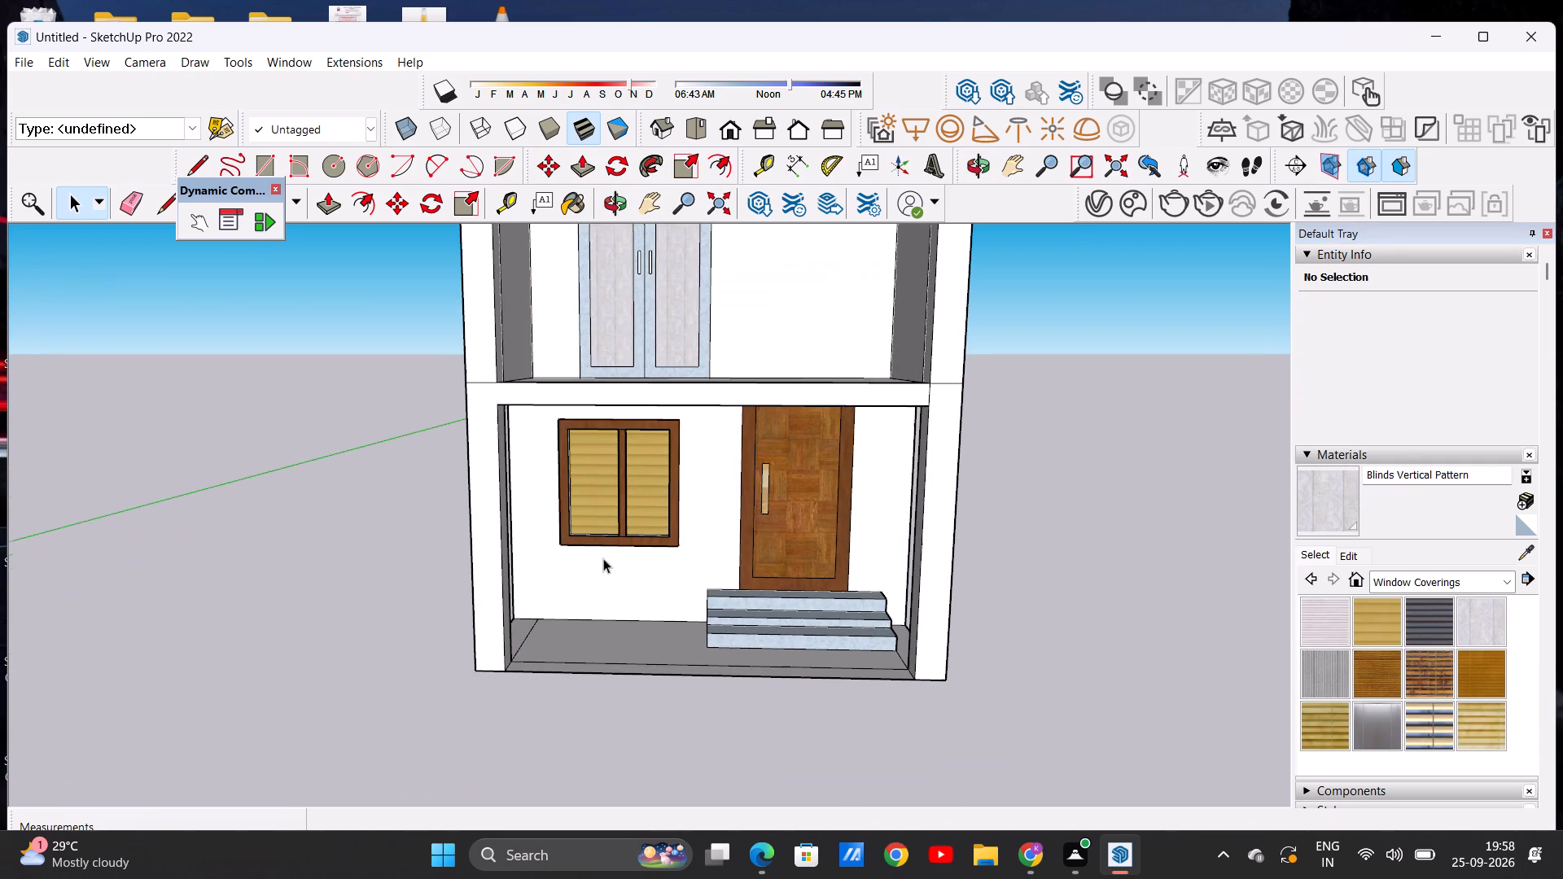
Examine the two-storey building's front, roof, balcony and porch from several heights, angles and distances.
{"action": "scroll", "coordinate": [576, 588], "scroll_direction": "down", "scroll_amount": 6}
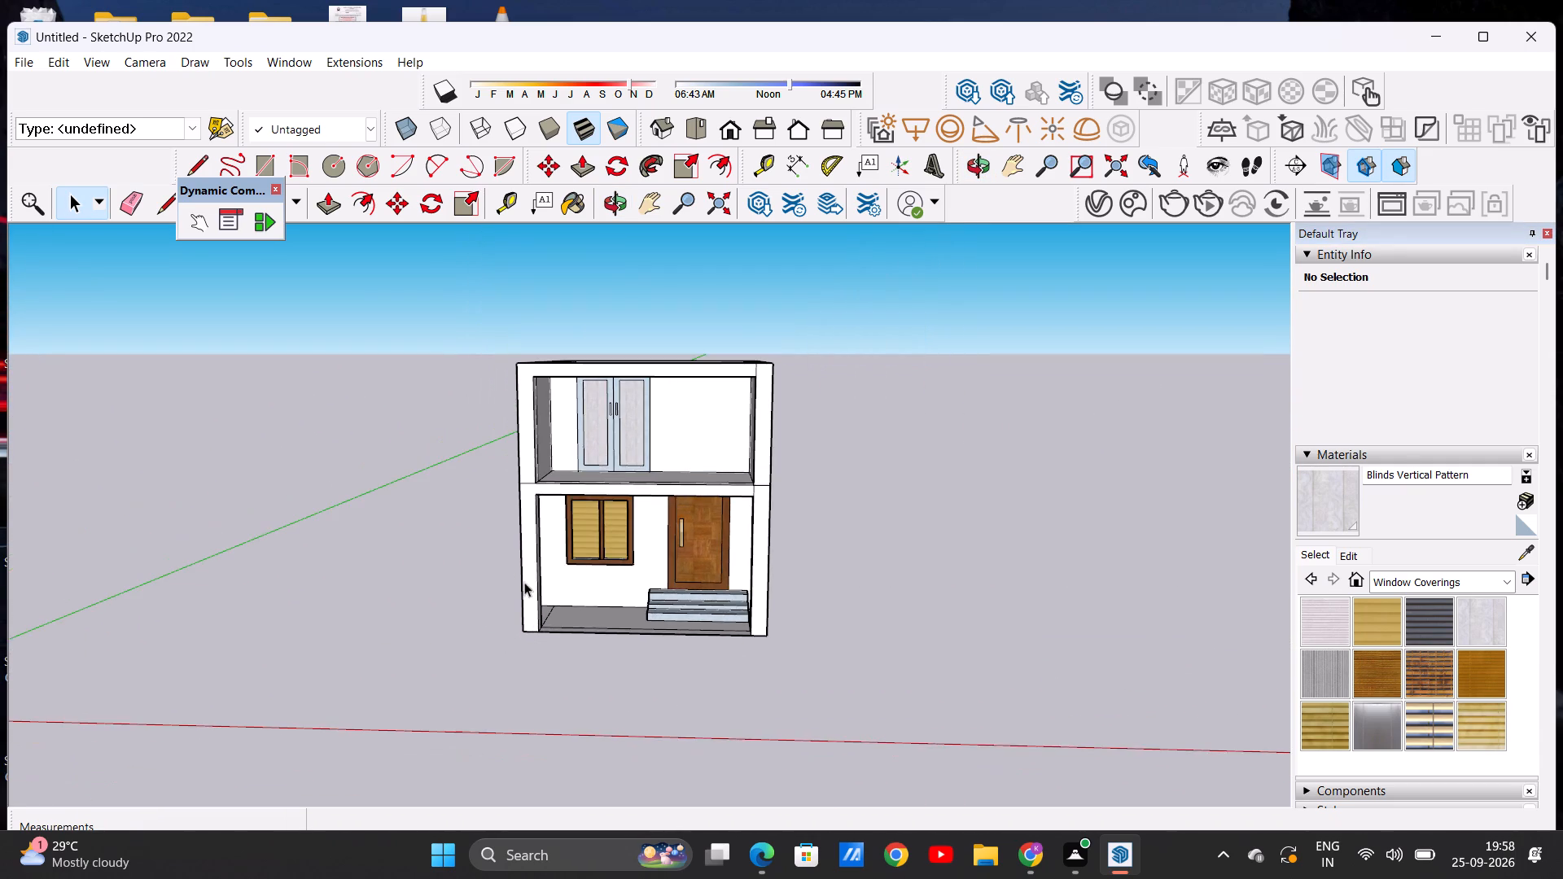
{"action": "middle_click_drag", "start_coordinate": [524, 582], "coordinate": [552, 675]}
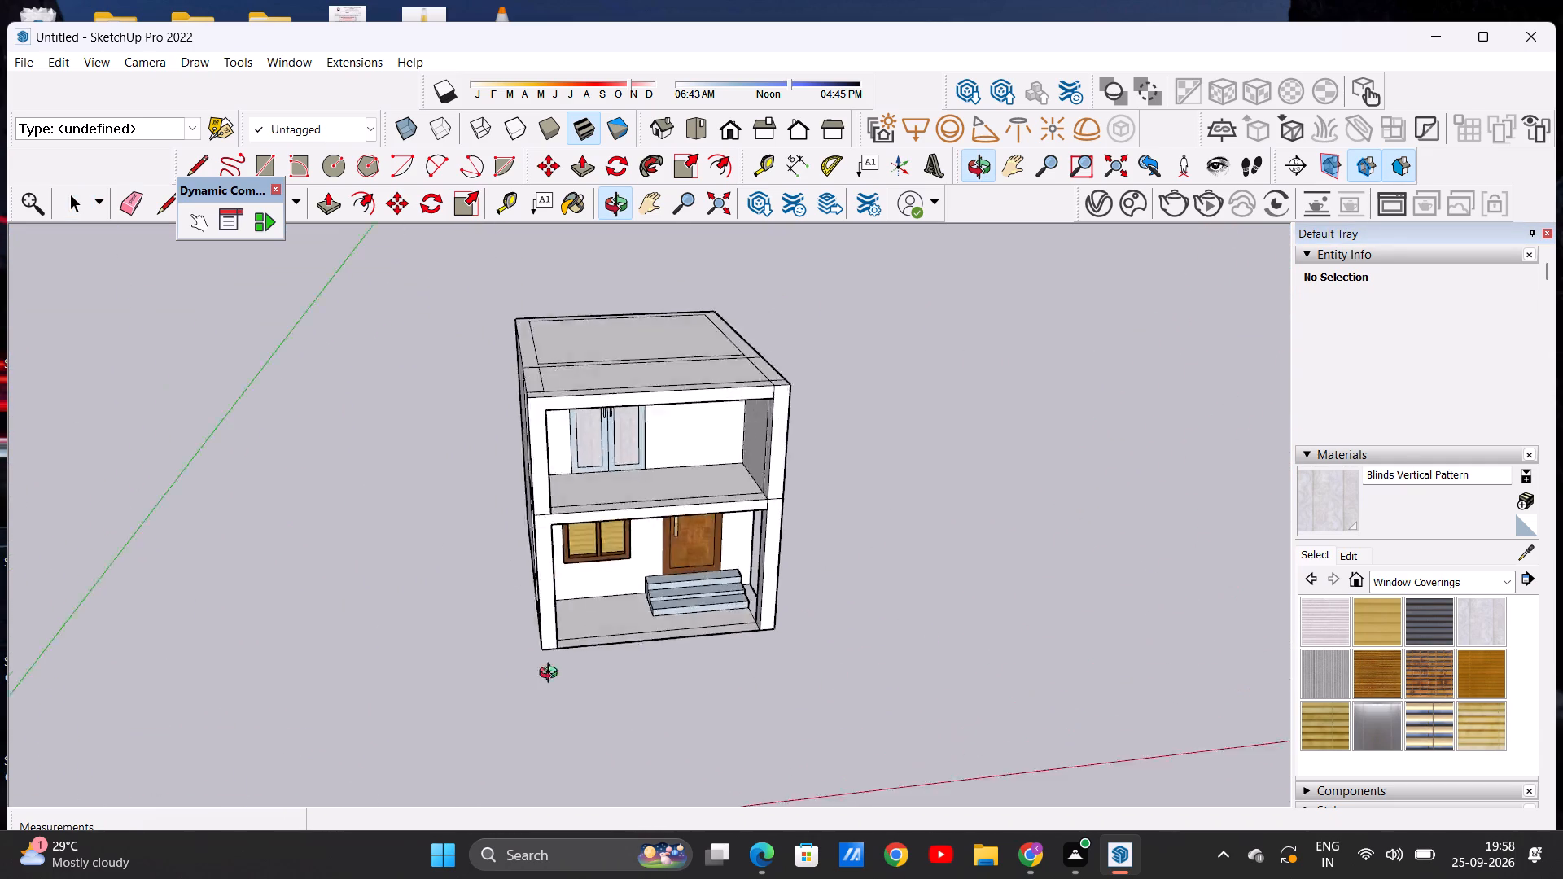
{"action": "middle_click_drag", "start_coordinate": [552, 675], "coordinate": [509, 645]}
{"action": "scroll", "coordinate": [589, 635], "scroll_direction": "up", "scroll_amount": 2}
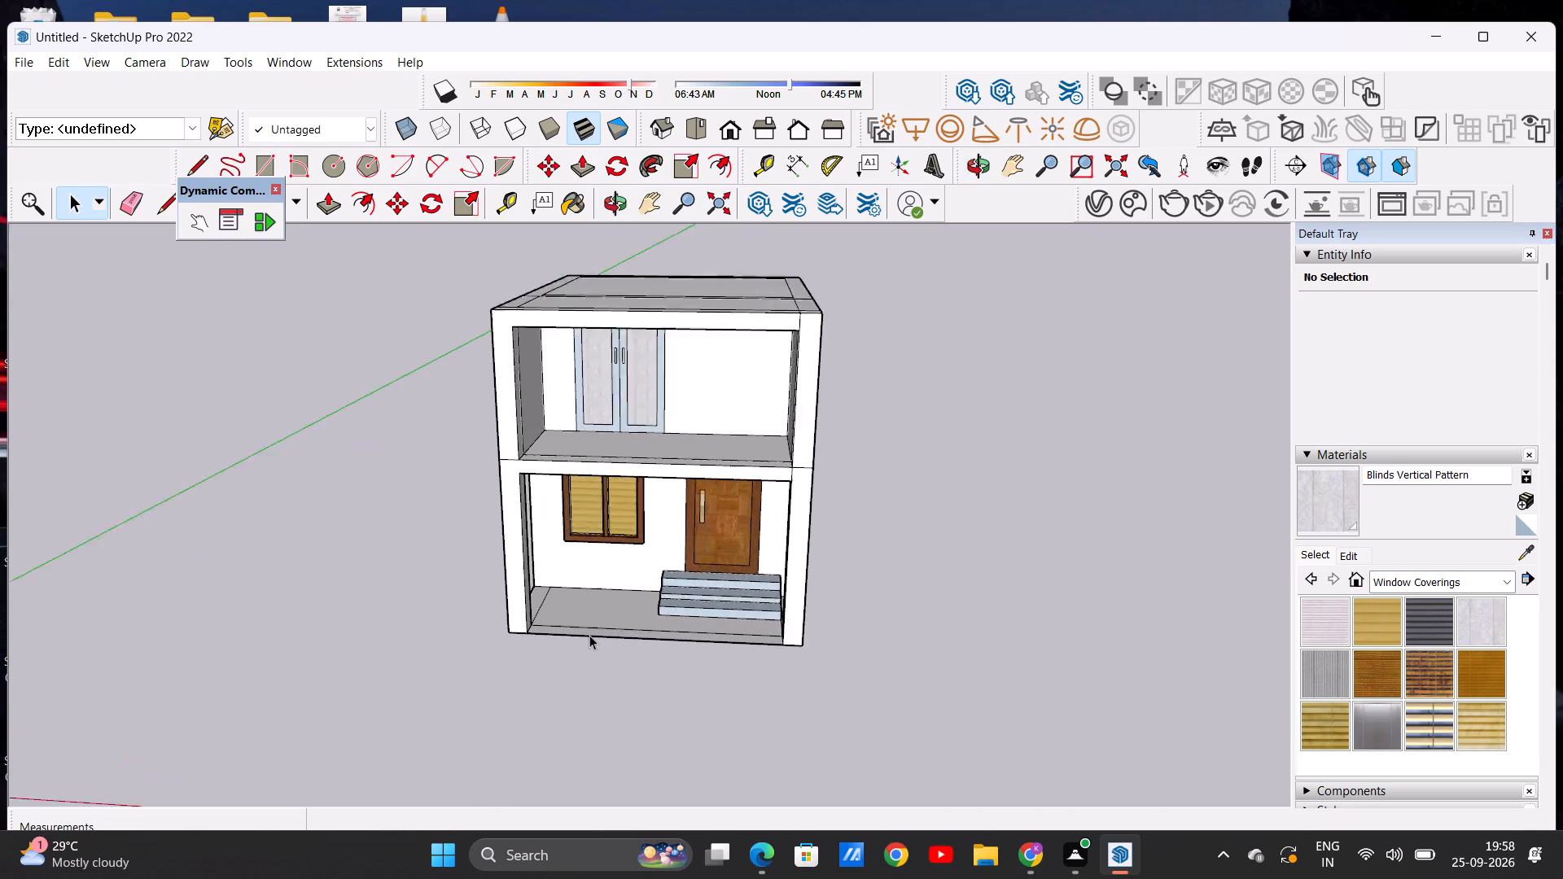
{"action": "scroll", "coordinate": [589, 635], "scroll_direction": "up", "scroll_amount": 4}
{"action": "scroll", "coordinate": [577, 657], "scroll_direction": "down", "scroll_amount": 3}
{"action": "middle_click_drag", "start_coordinate": [581, 671], "coordinate": [593, 648]}
{"action": "scroll", "coordinate": [573, 652], "scroll_direction": "down", "scroll_amount": 2}
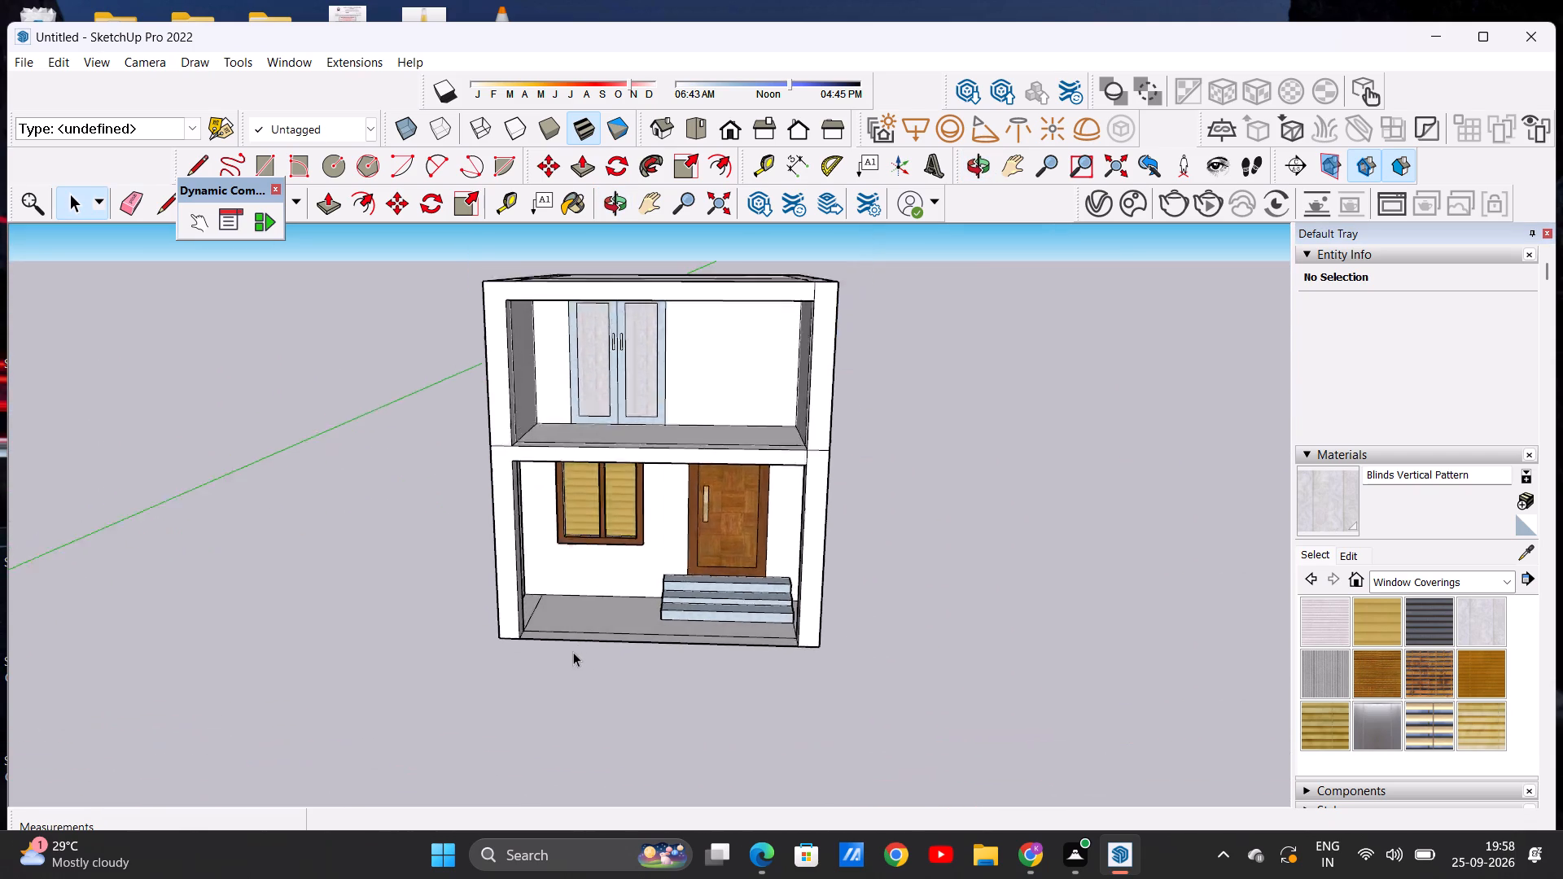
{"action": "scroll", "coordinate": [573, 652], "scroll_direction": "down", "scroll_amount": 5}
{"action": "middle_click_drag", "start_coordinate": [495, 613], "coordinate": [376, 569]}
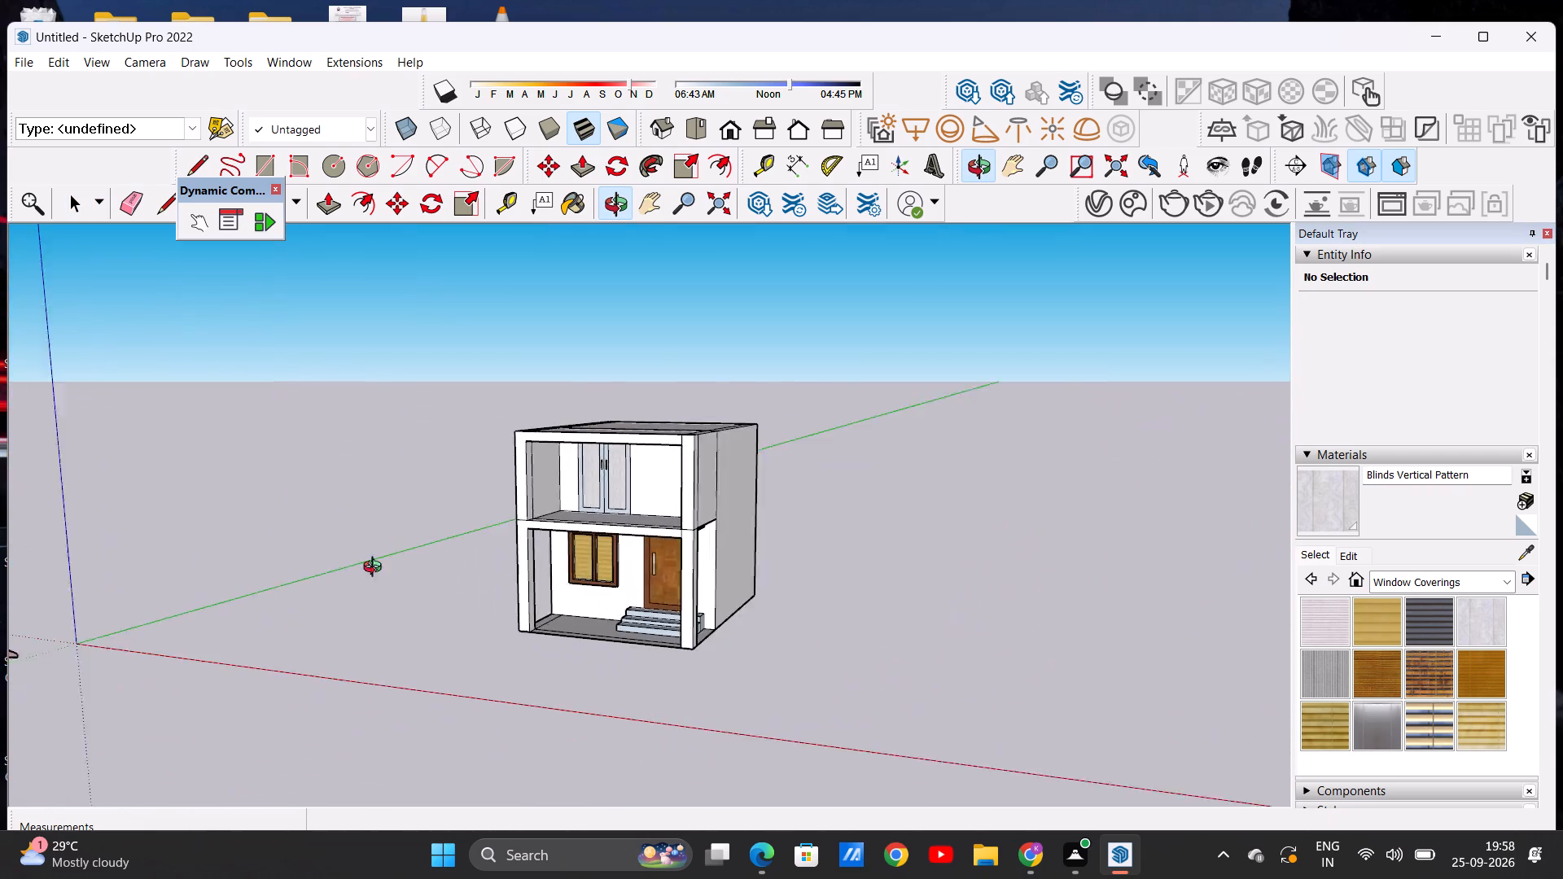
{"action": "middle_click_drag", "start_coordinate": [376, 569], "coordinate": [683, 613]}
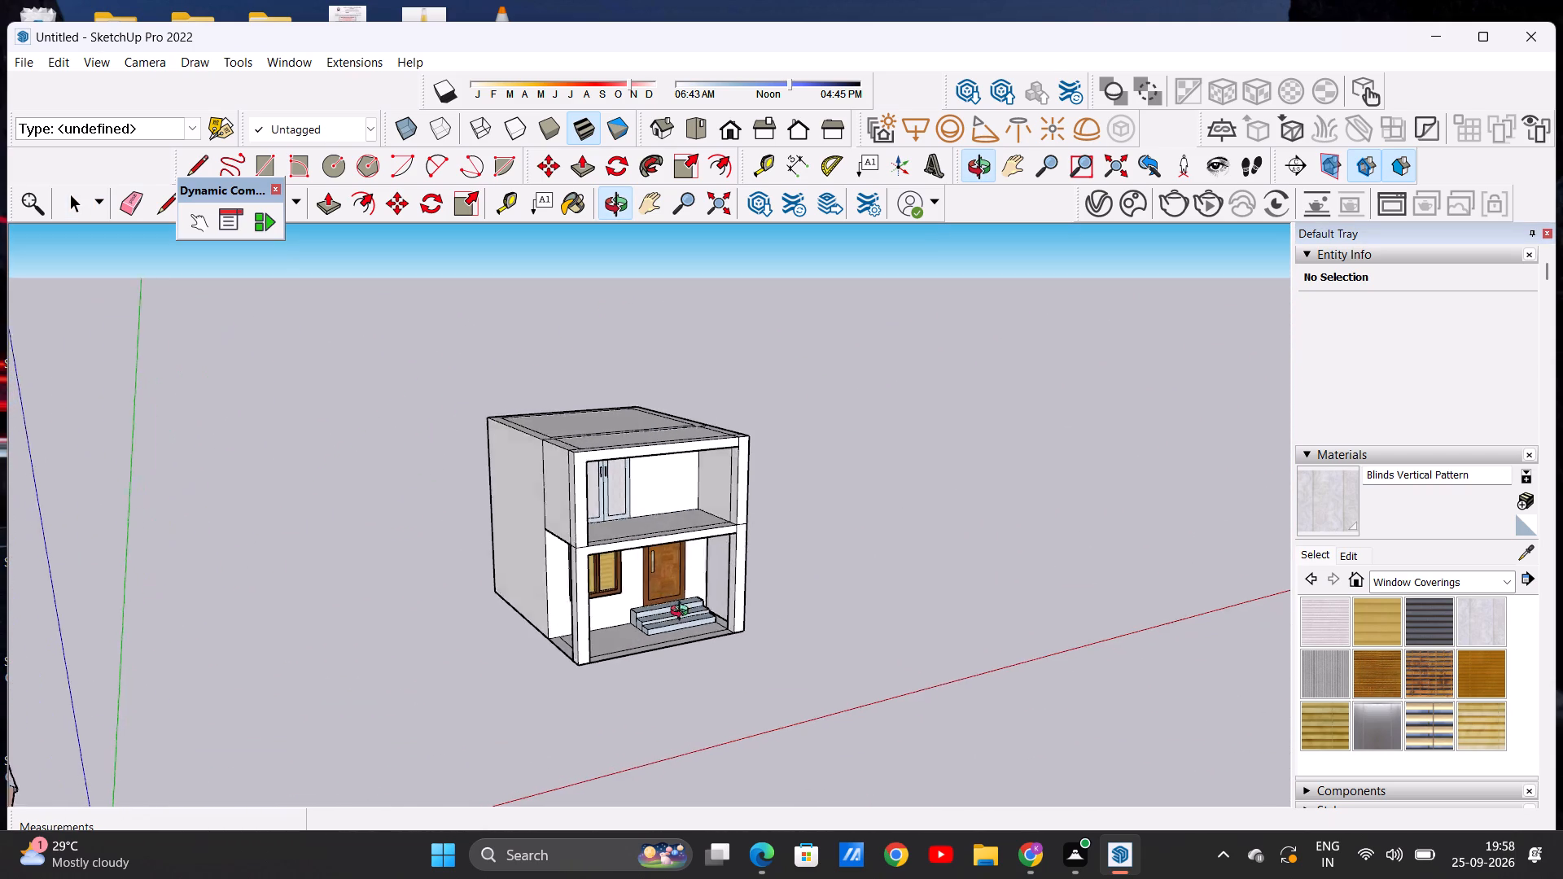
{"action": "middle_click_drag", "start_coordinate": [683, 613], "coordinate": [536, 619]}
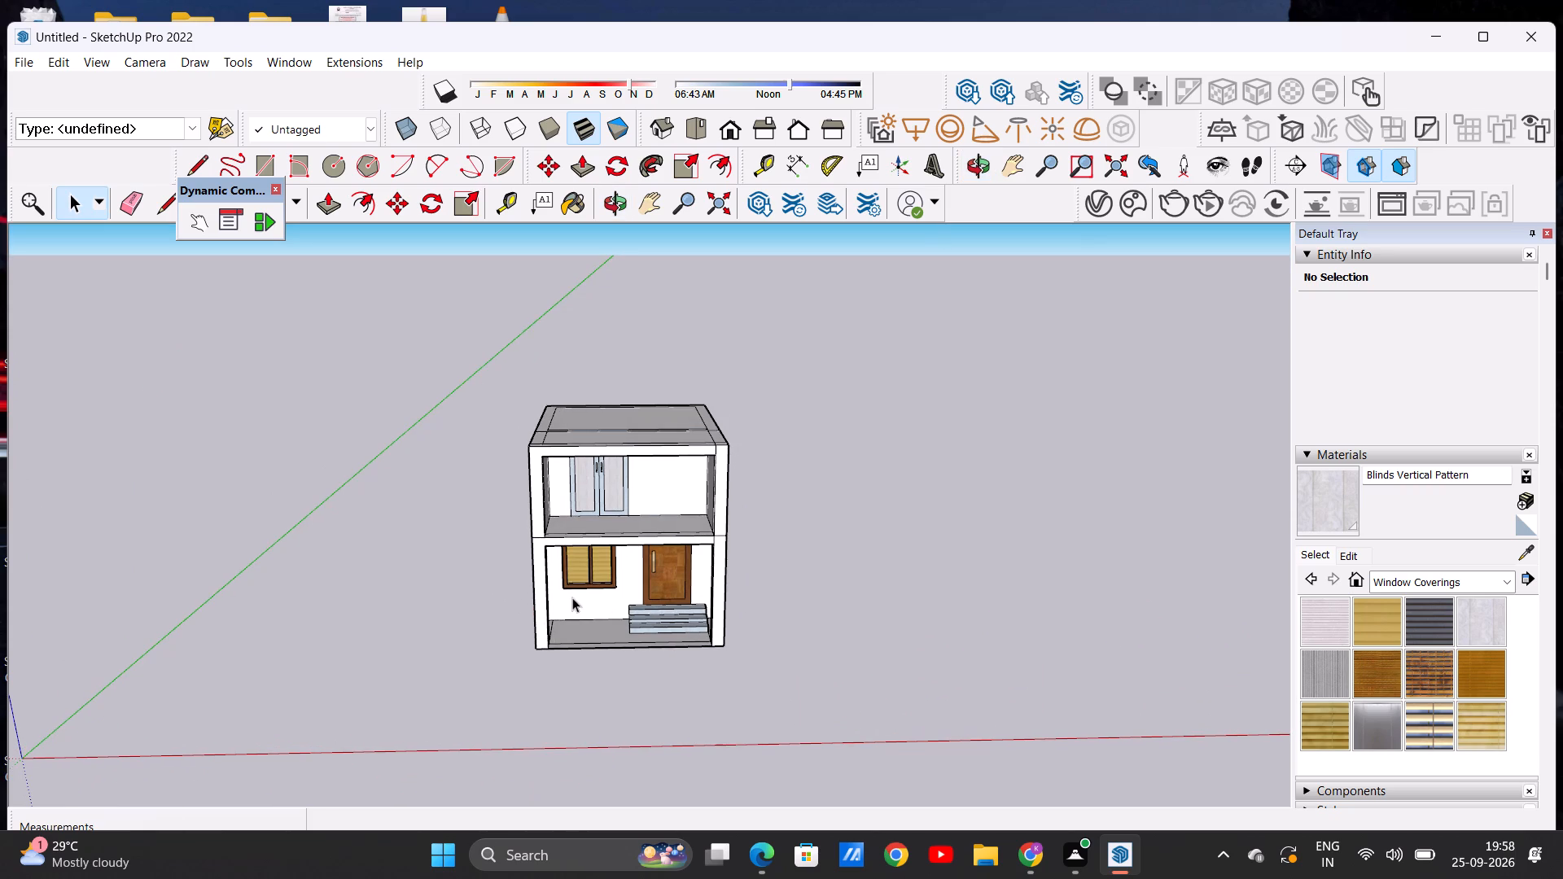
{"action": "middle_click_drag", "start_coordinate": [571, 597], "coordinate": [545, 585]}
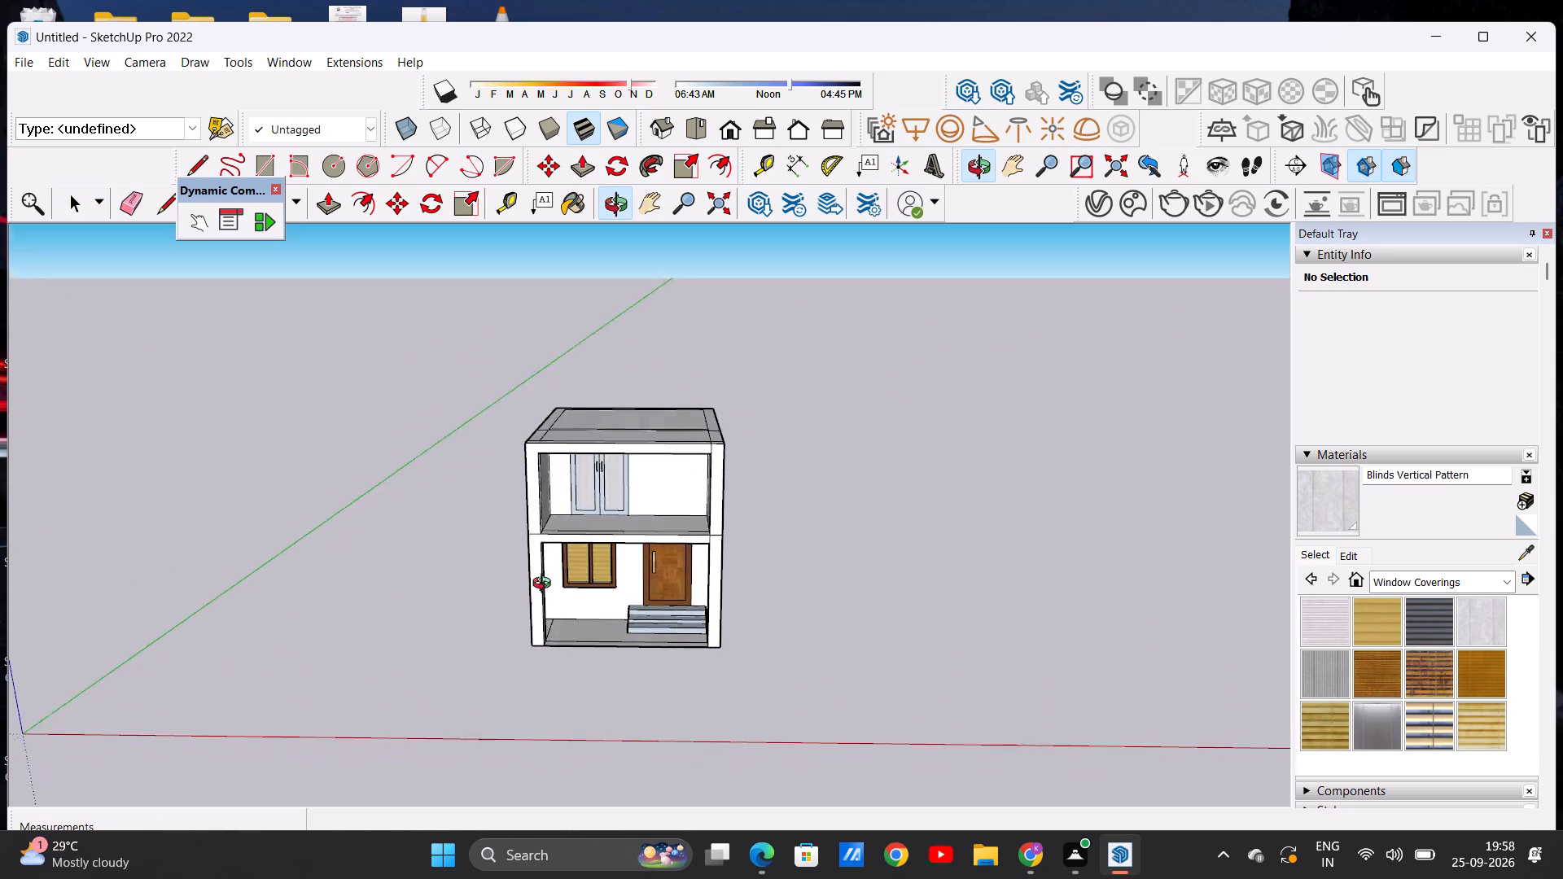
{"action": "middle_click_drag", "start_coordinate": [545, 585], "coordinate": [533, 552]}
{"action": "scroll", "coordinate": [688, 599], "scroll_direction": "up", "scroll_amount": 8}
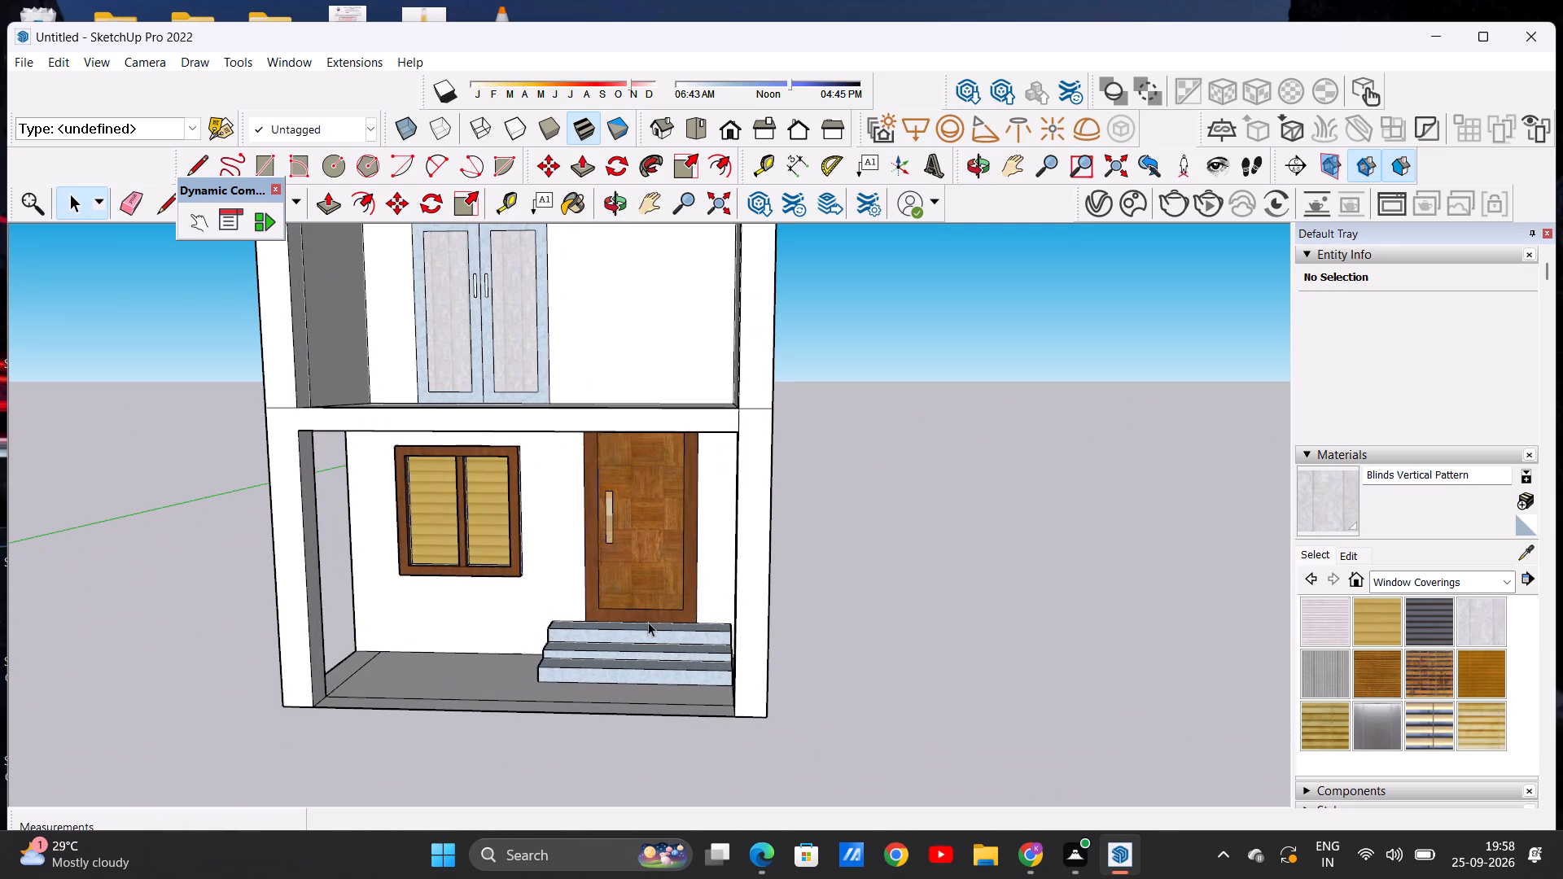
{"action": "scroll", "coordinate": [648, 622], "scroll_direction": "down", "scroll_amount": 5}
{"action": "middle_click_drag", "start_coordinate": [550, 662], "coordinate": [553, 800]}
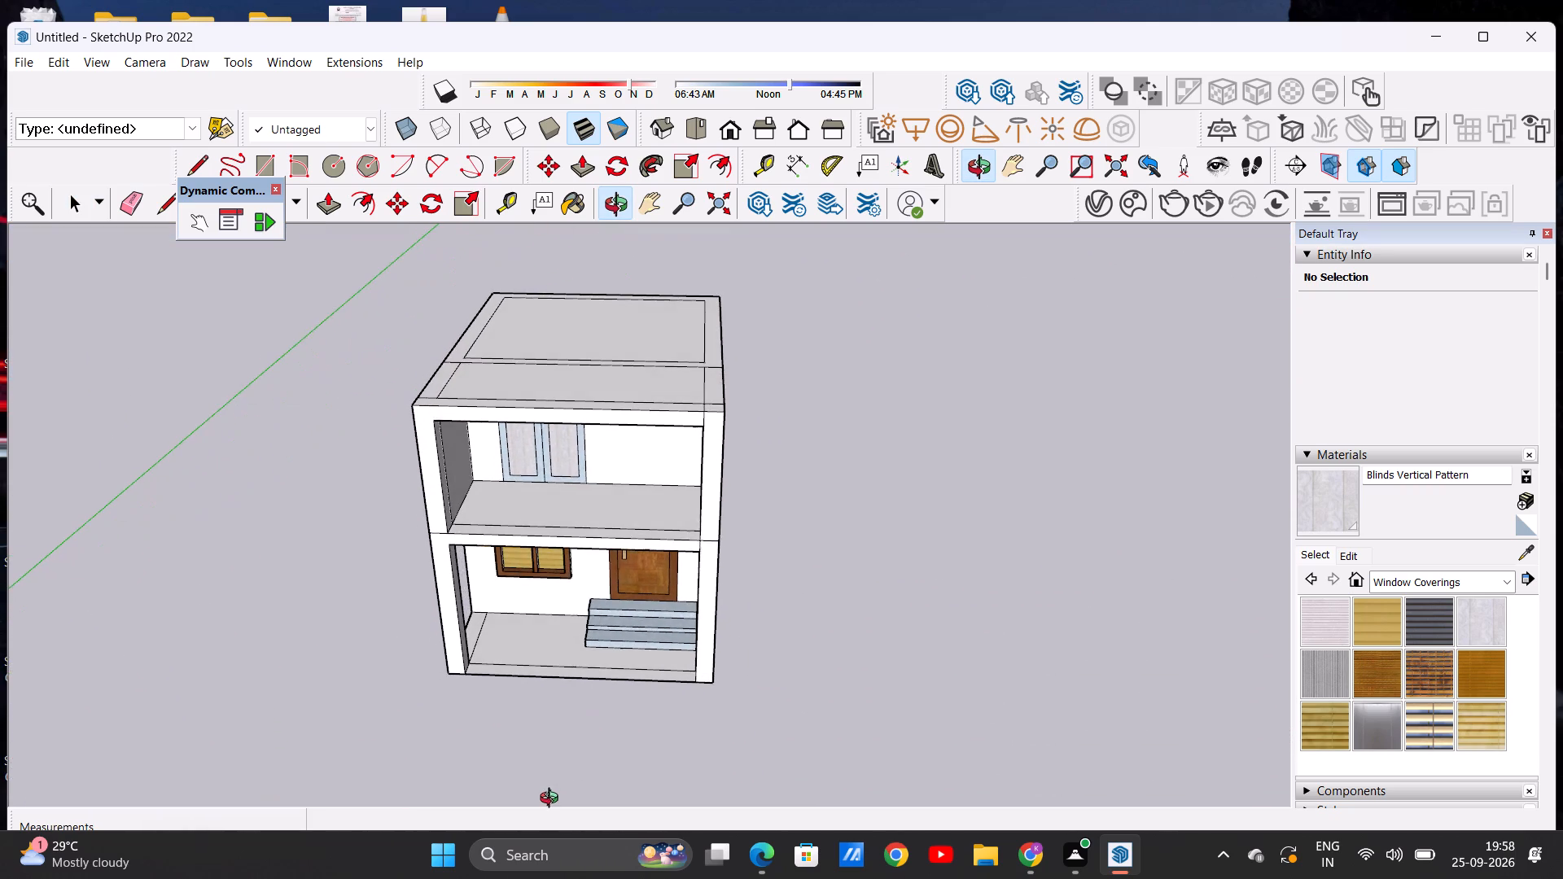
{"action": "middle_click_drag", "start_coordinate": [553, 800], "coordinate": [549, 794]}
{"action": "scroll", "coordinate": [506, 471], "scroll_direction": "up", "scroll_amount": 3}
{"action": "middle_click_drag", "start_coordinate": [581, 575], "coordinate": [583, 437]}
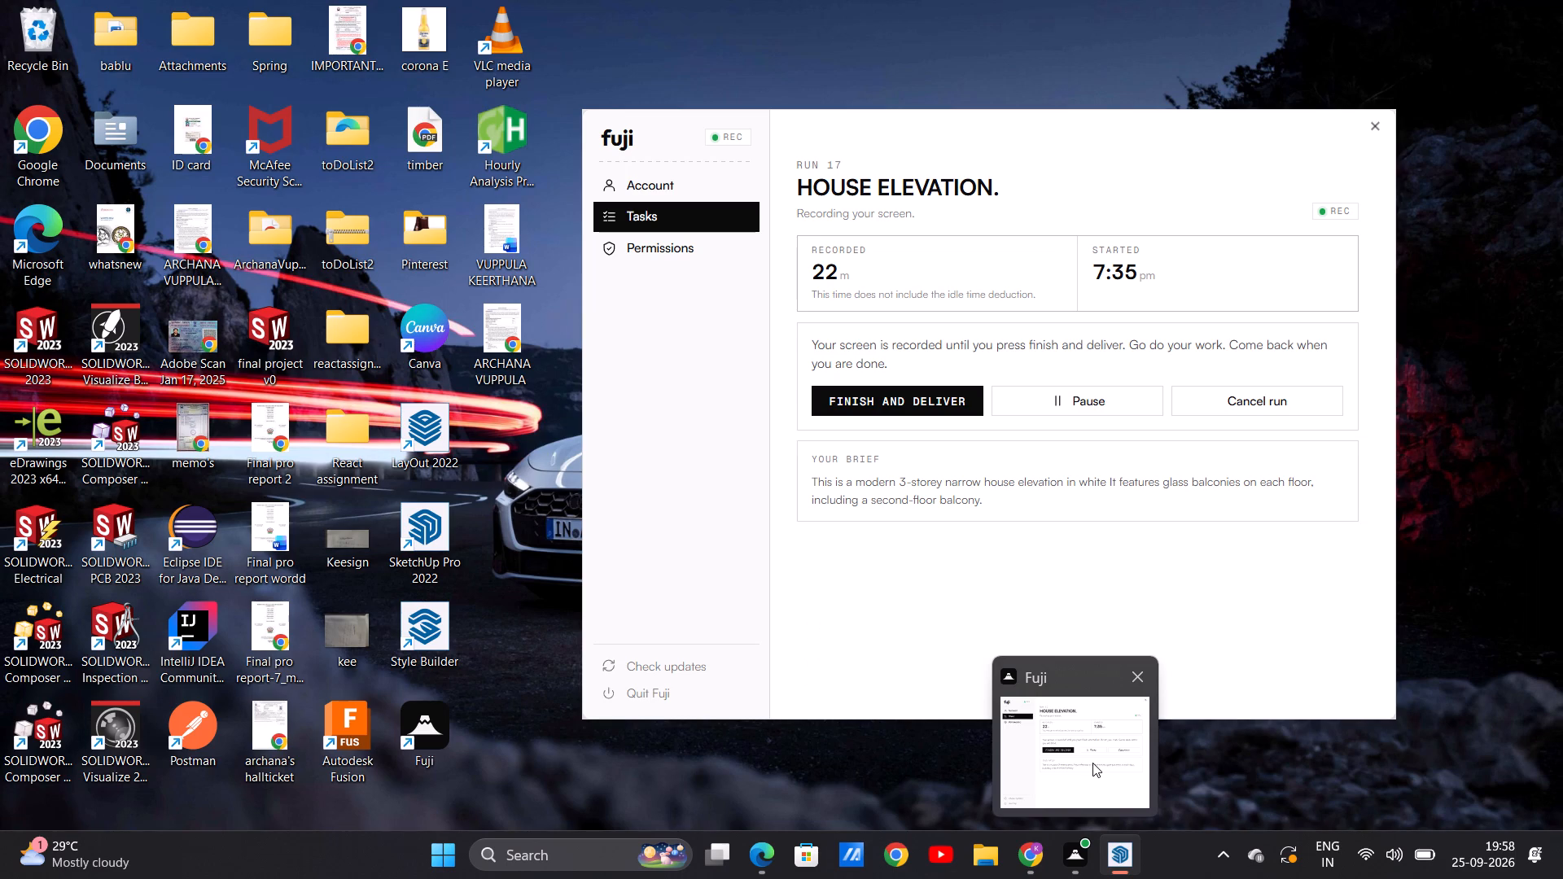
{"action": "left_click", "coordinate": [1119, 770]}
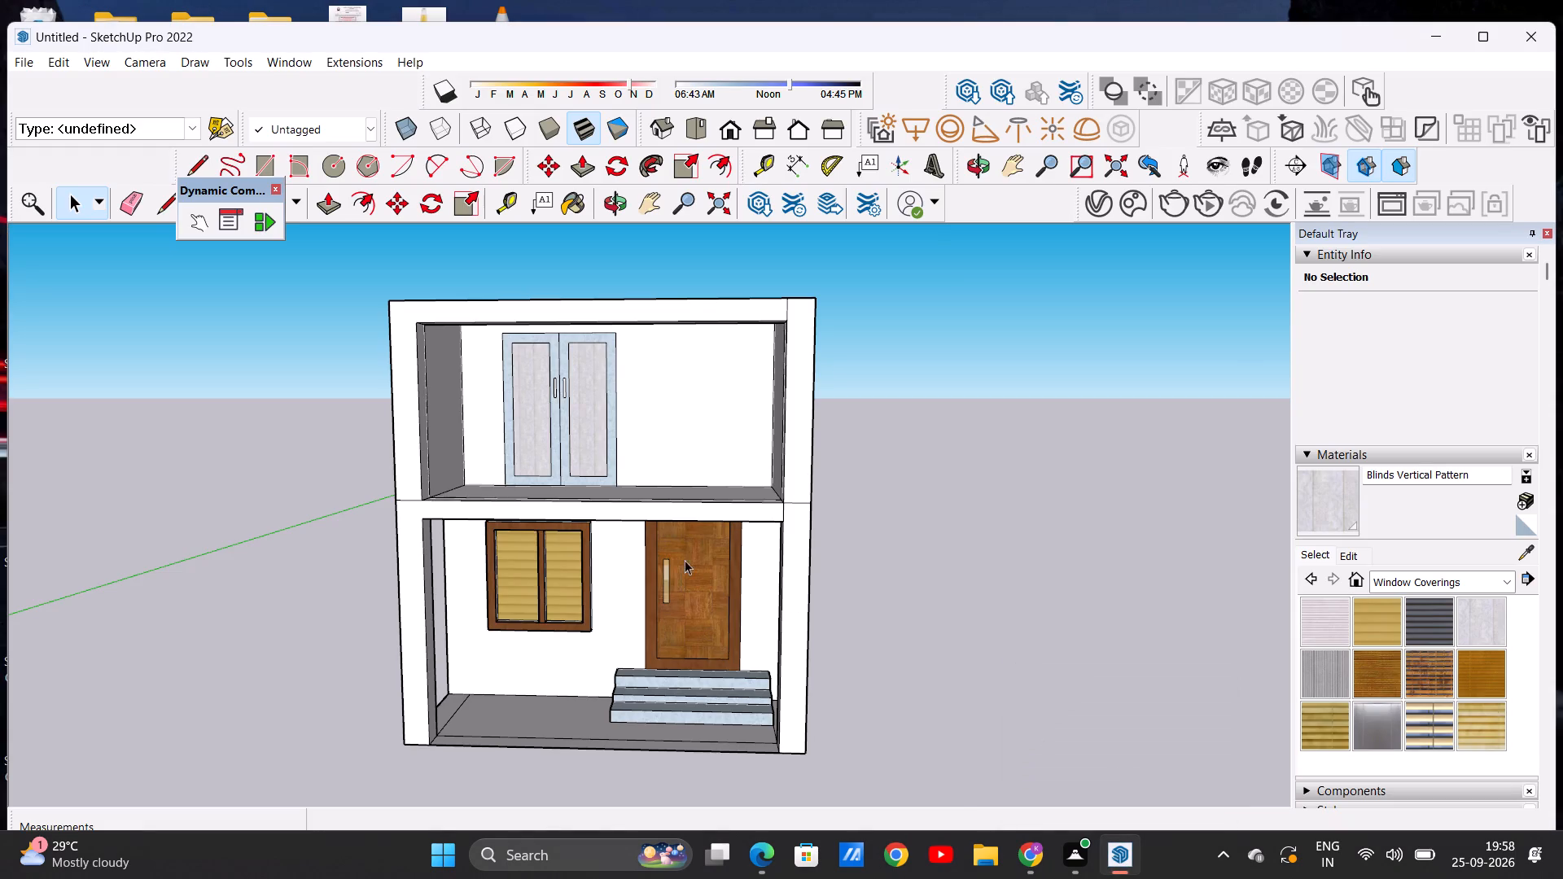
{"action": "scroll", "coordinate": [551, 556], "scroll_direction": "up", "scroll_amount": 8}
{"action": "scroll", "coordinate": [597, 535], "scroll_direction": "down", "scroll_amount": 7}
{"action": "middle_click", "coordinate": [590, 526]}
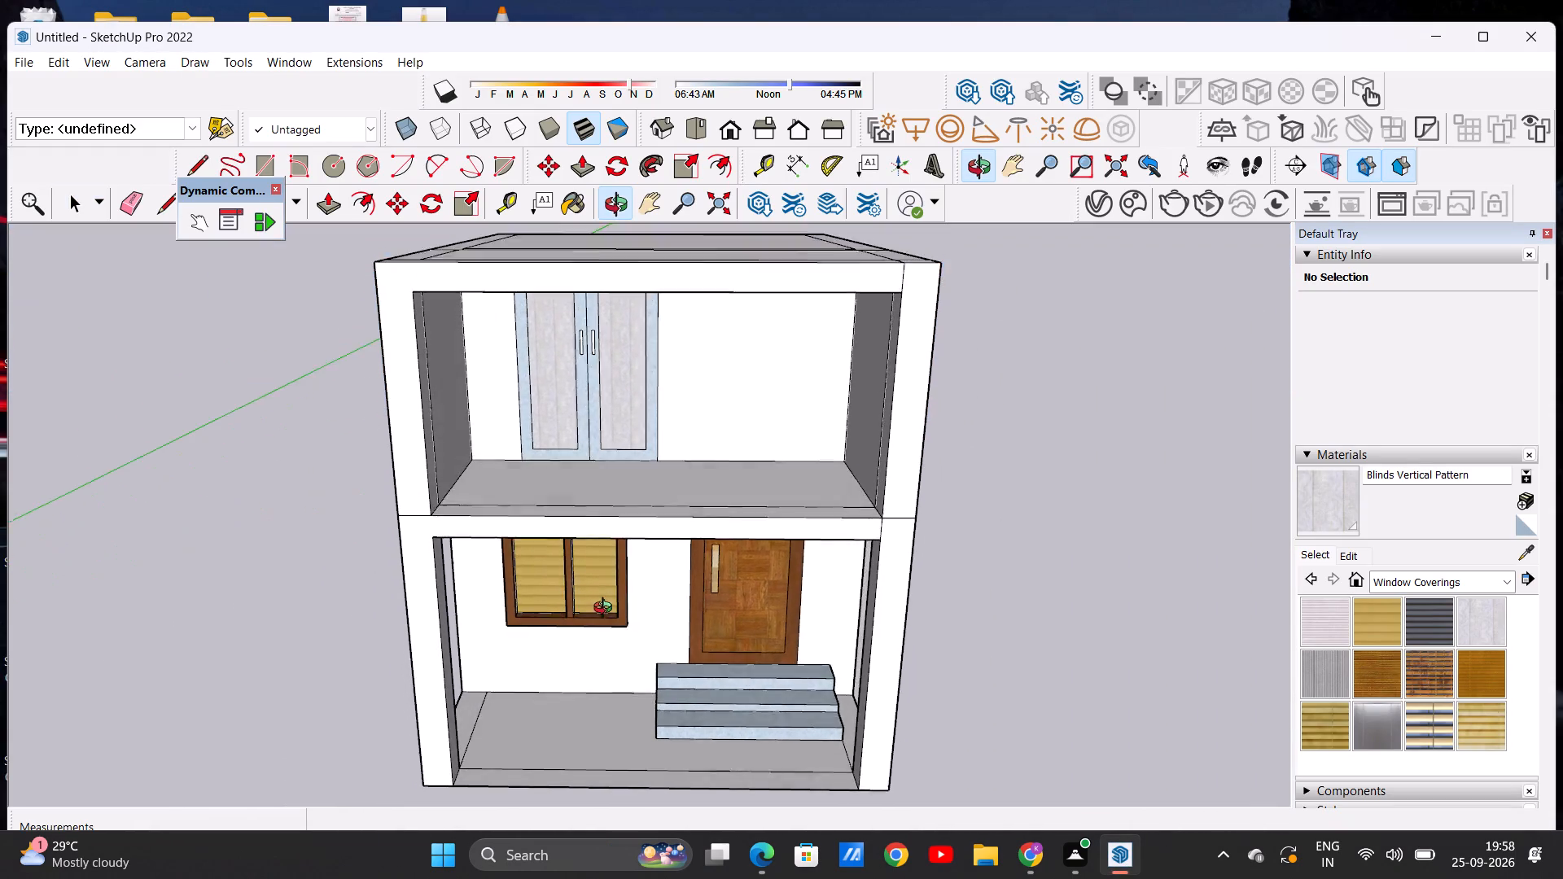
{"action": "scroll", "coordinate": [455, 452], "scroll_direction": "down", "scroll_amount": 2}
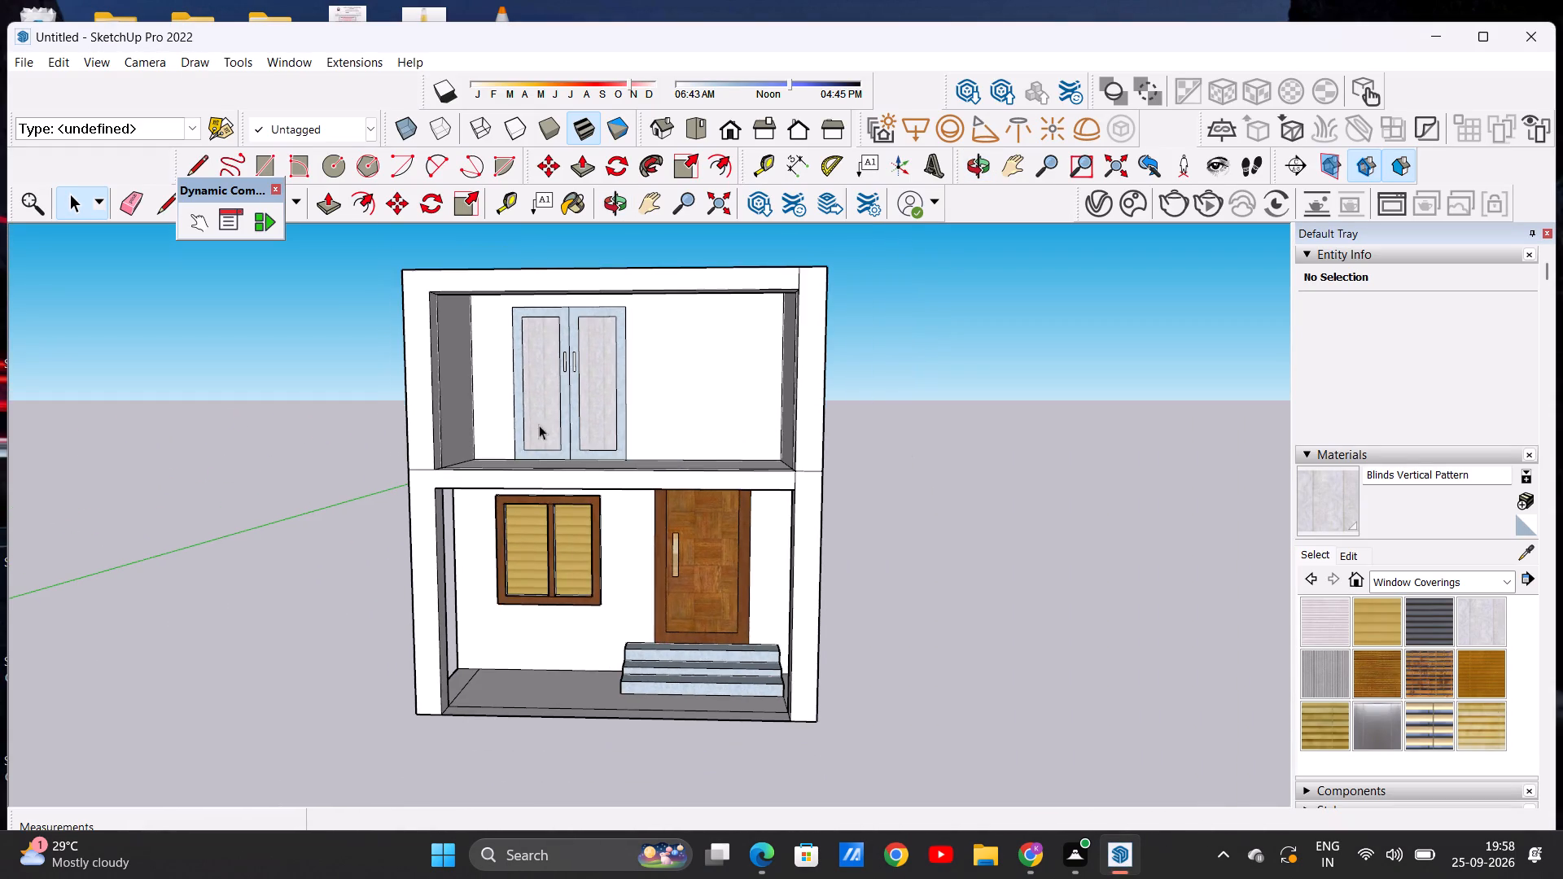
Draw a line across the front strip of the balcony floor, near its middle, to split it in two.
{"action": "middle_click_drag", "start_coordinate": [569, 435], "coordinate": [576, 558]}
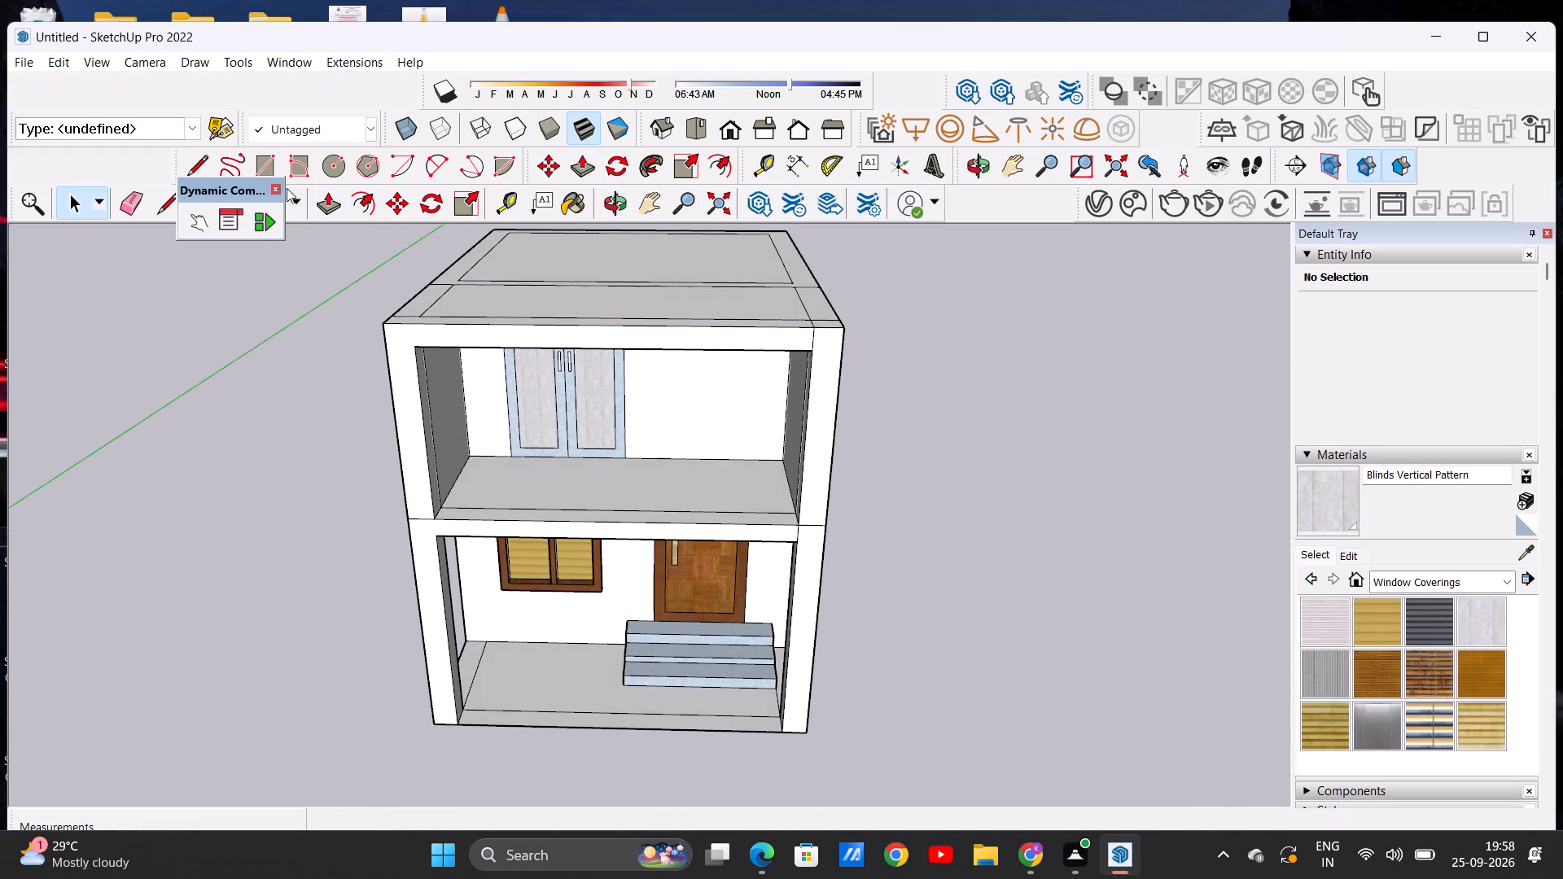
{"action": "left_click", "coordinate": [199, 152]}
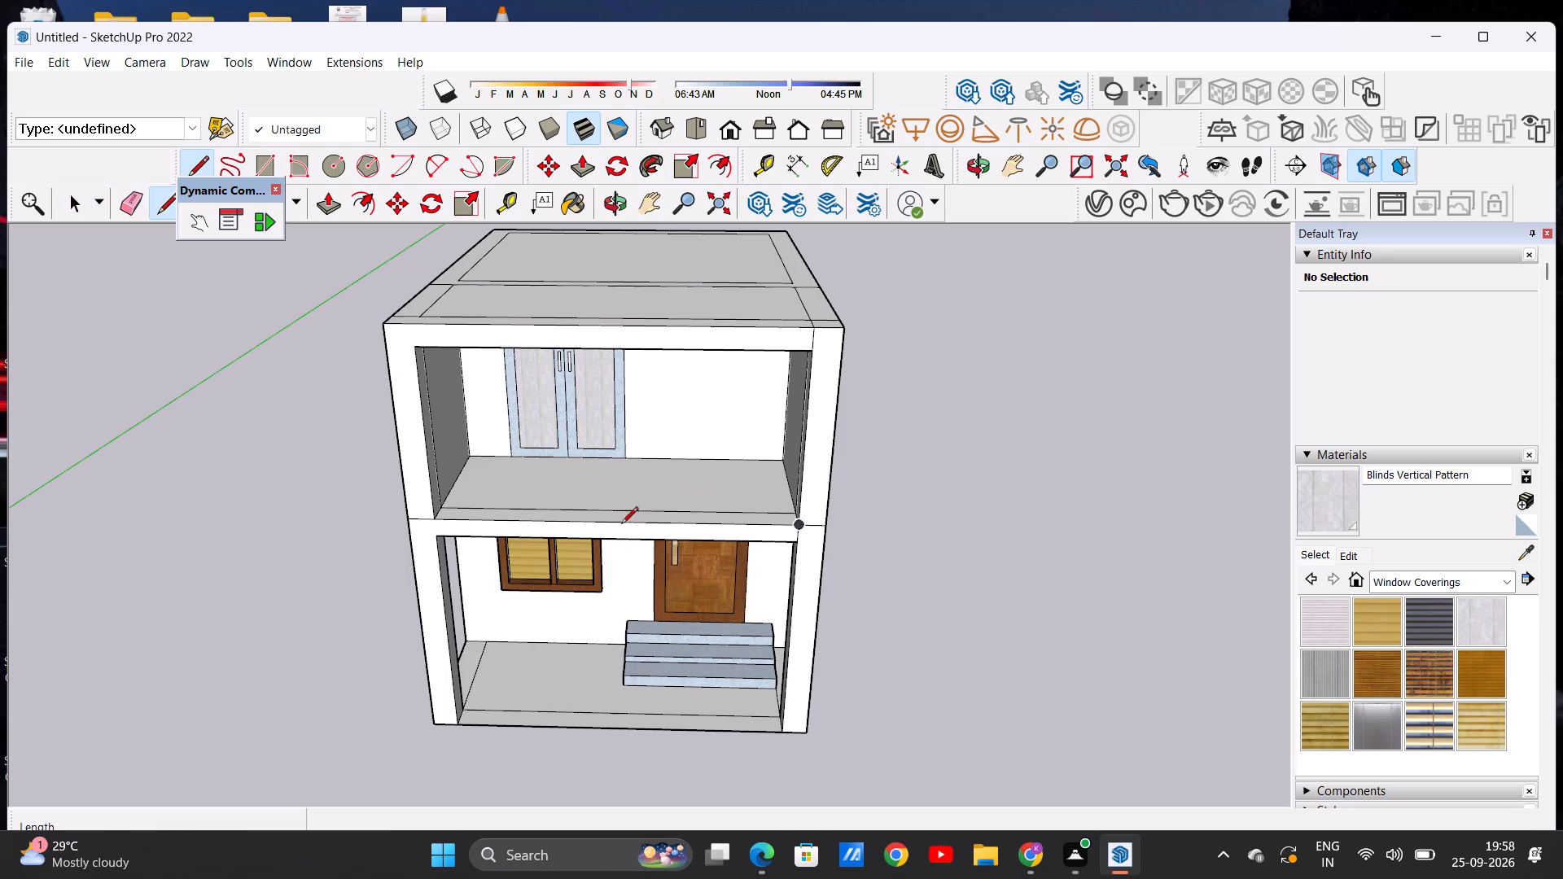
{"action": "scroll", "coordinate": [646, 492], "scroll_direction": "up", "scroll_amount": 6}
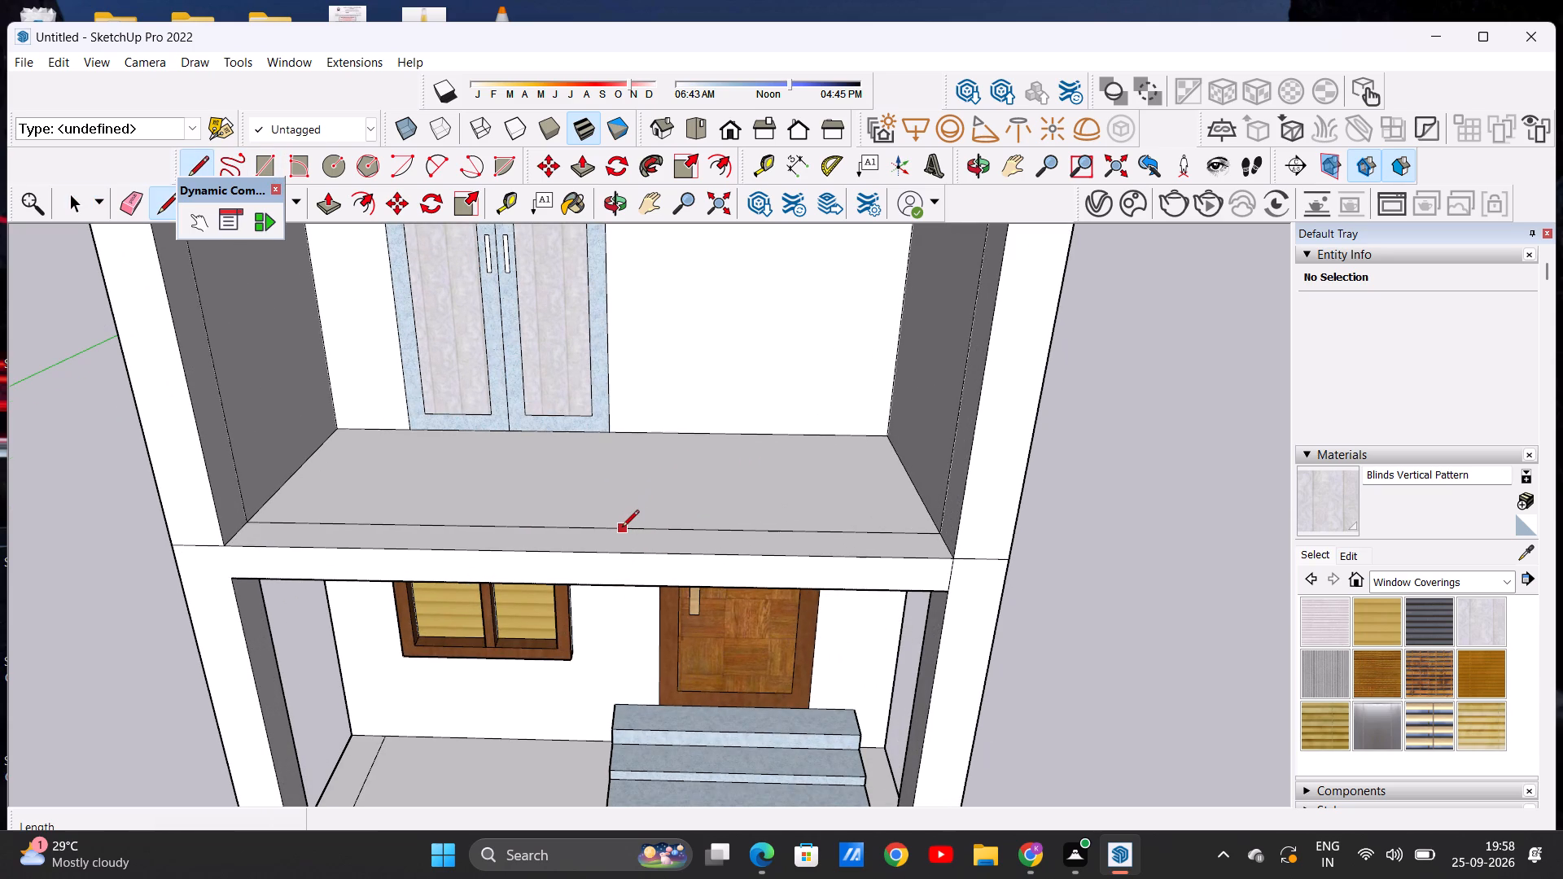
{"action": "left_click", "coordinate": [633, 527]}
{"action": "left_click", "coordinate": [633, 550]}
{"action": "key", "text": "space"}
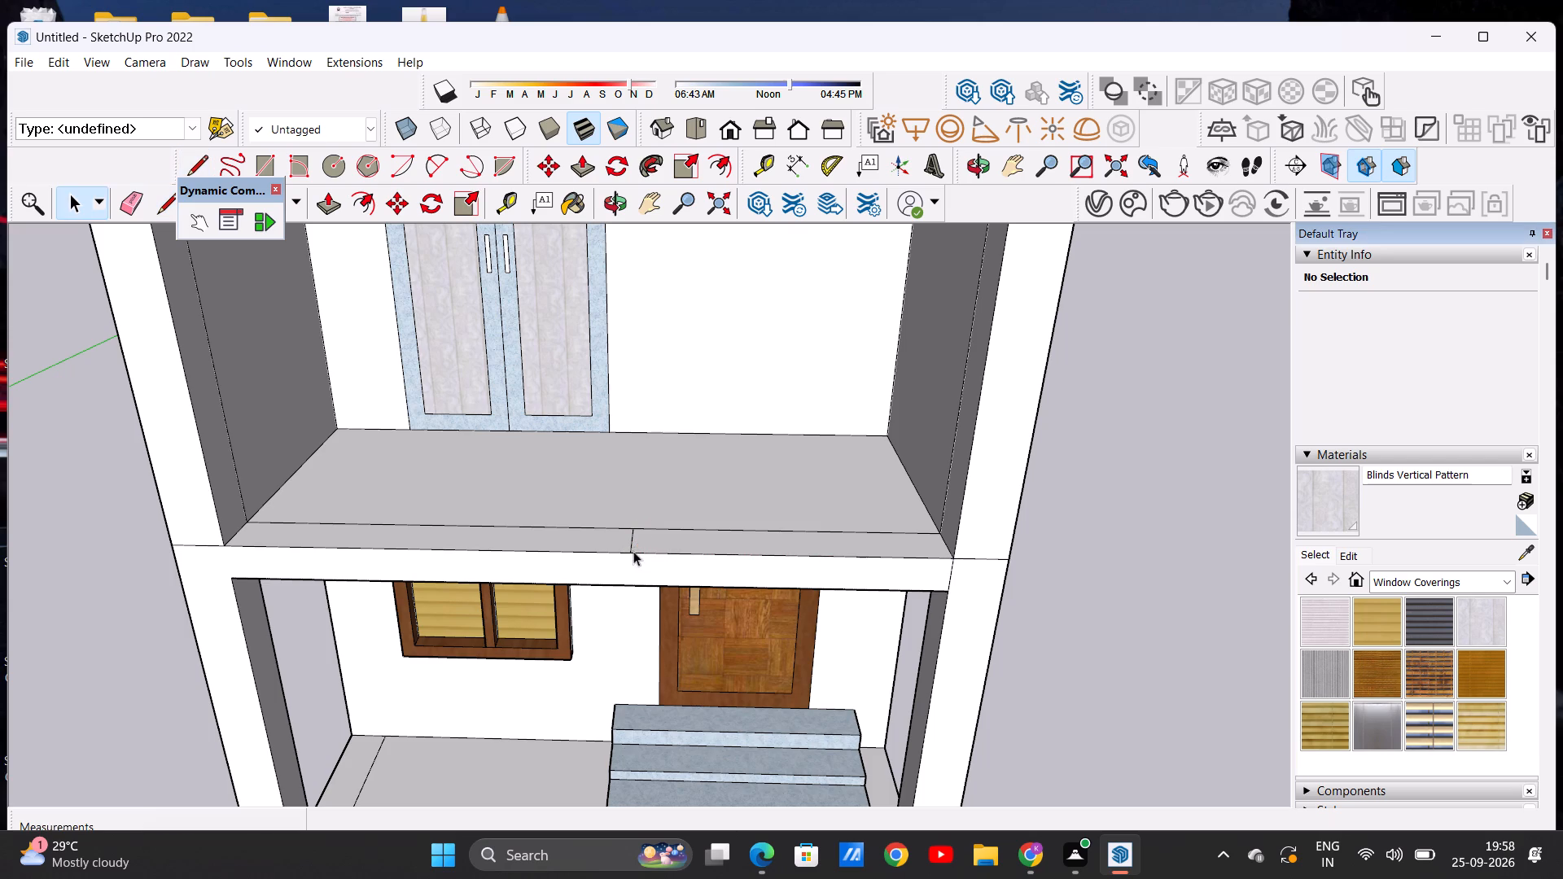
Push/Pull the entrance-door half of the balcony's front floor strip up about 2' 8 1/2" to the roof beam as a wall.
{"action": "middle_click_drag", "start_coordinate": [669, 640], "coordinate": [685, 538]}
{"action": "scroll", "coordinate": [656, 606], "scroll_direction": "down", "scroll_amount": 9}
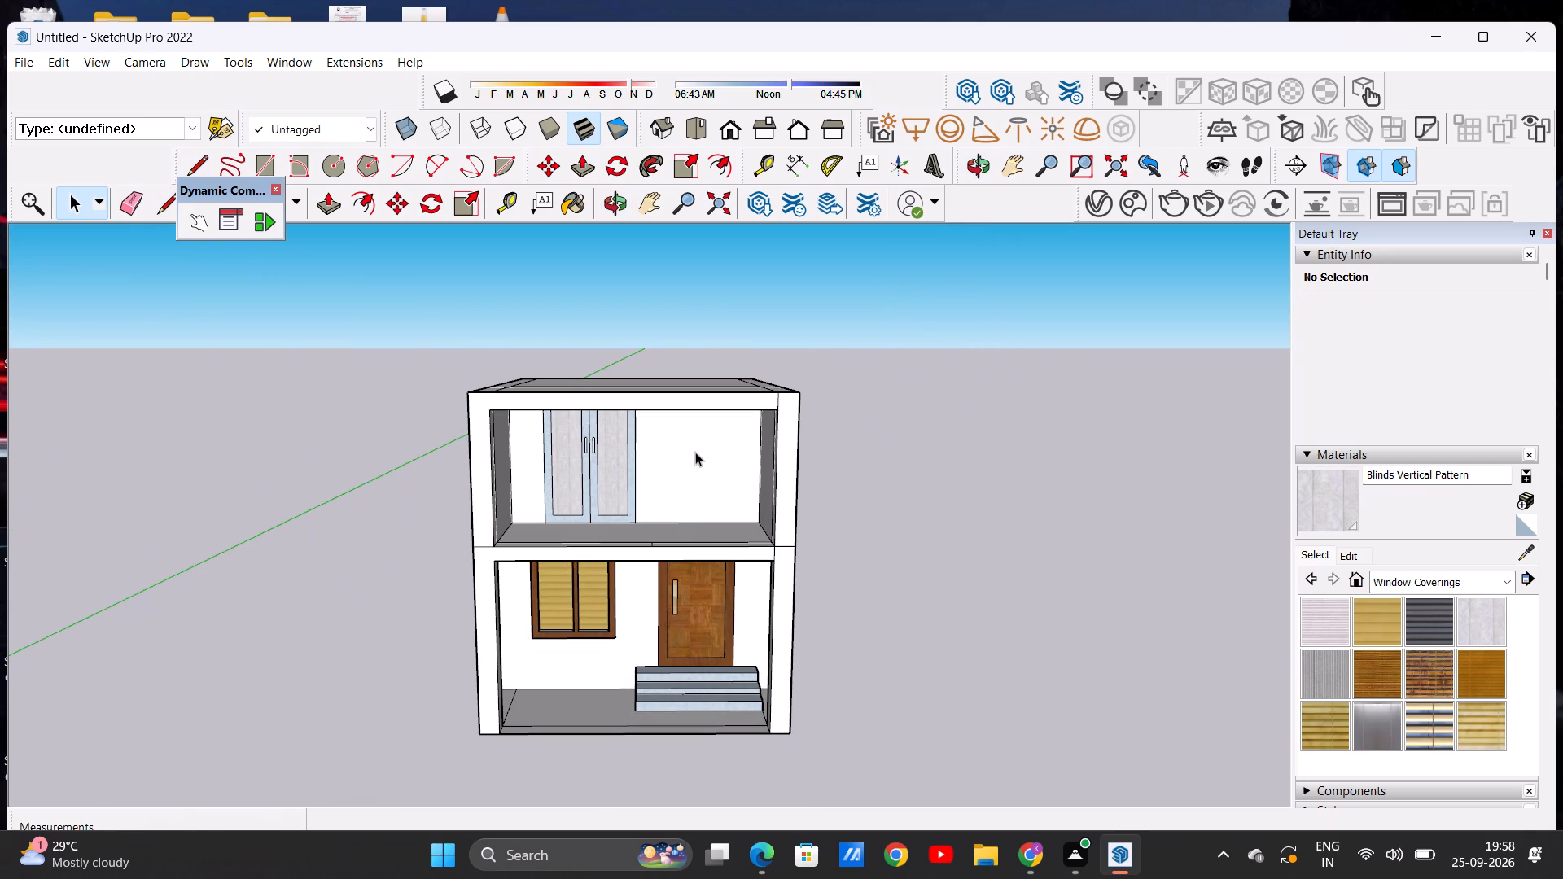
{"action": "middle_click_drag", "start_coordinate": [708, 501], "coordinate": [669, 703]}
{"action": "scroll", "coordinate": [665, 601], "scroll_direction": "up", "scroll_amount": 5}
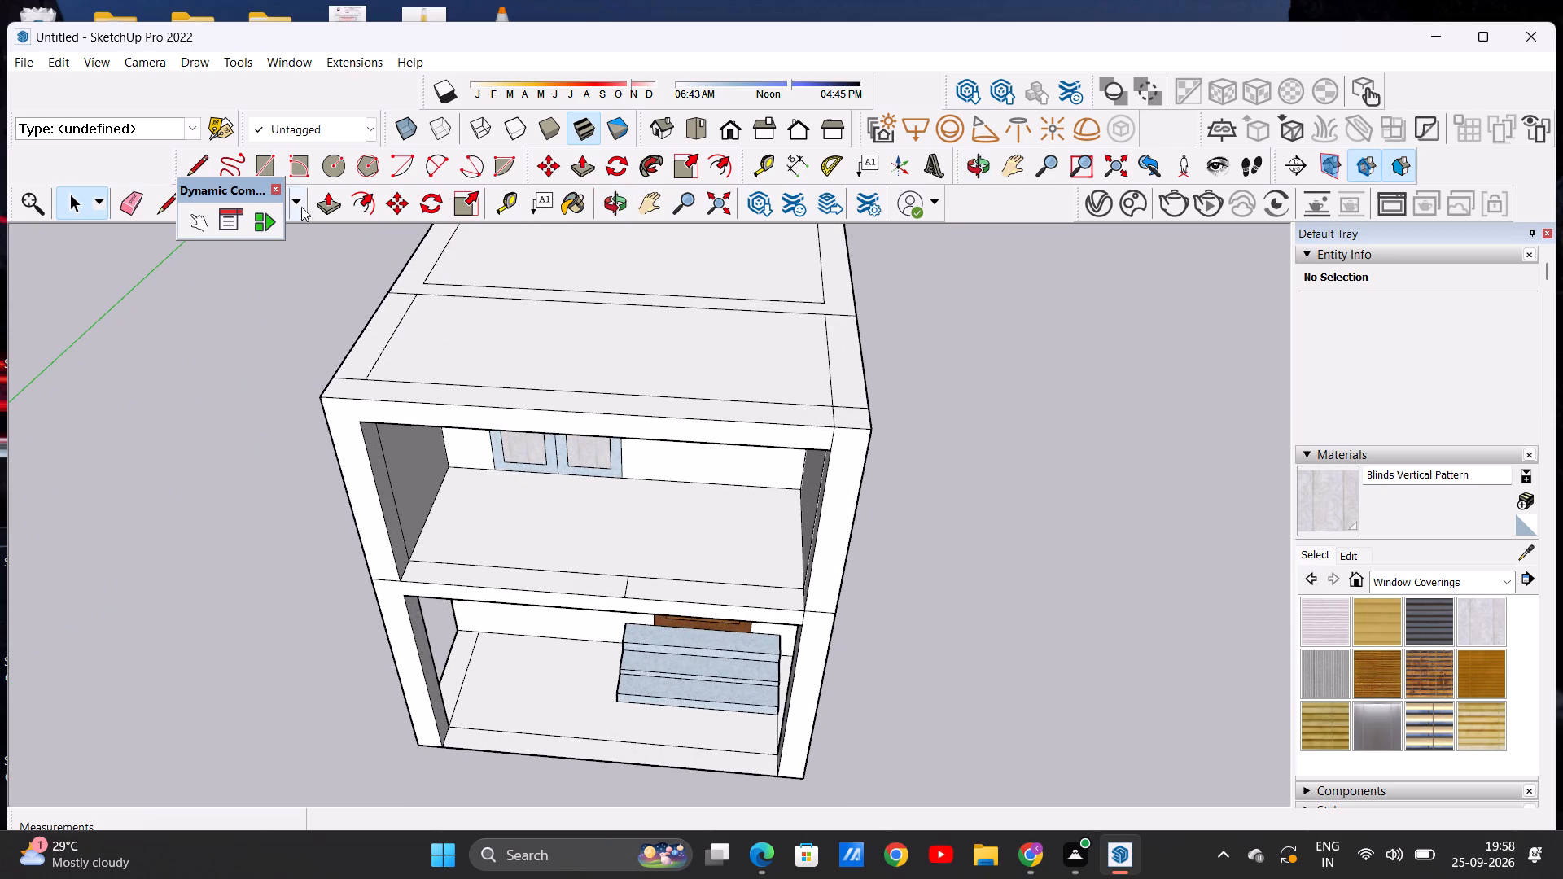
{"action": "left_click", "coordinate": [335, 207]}
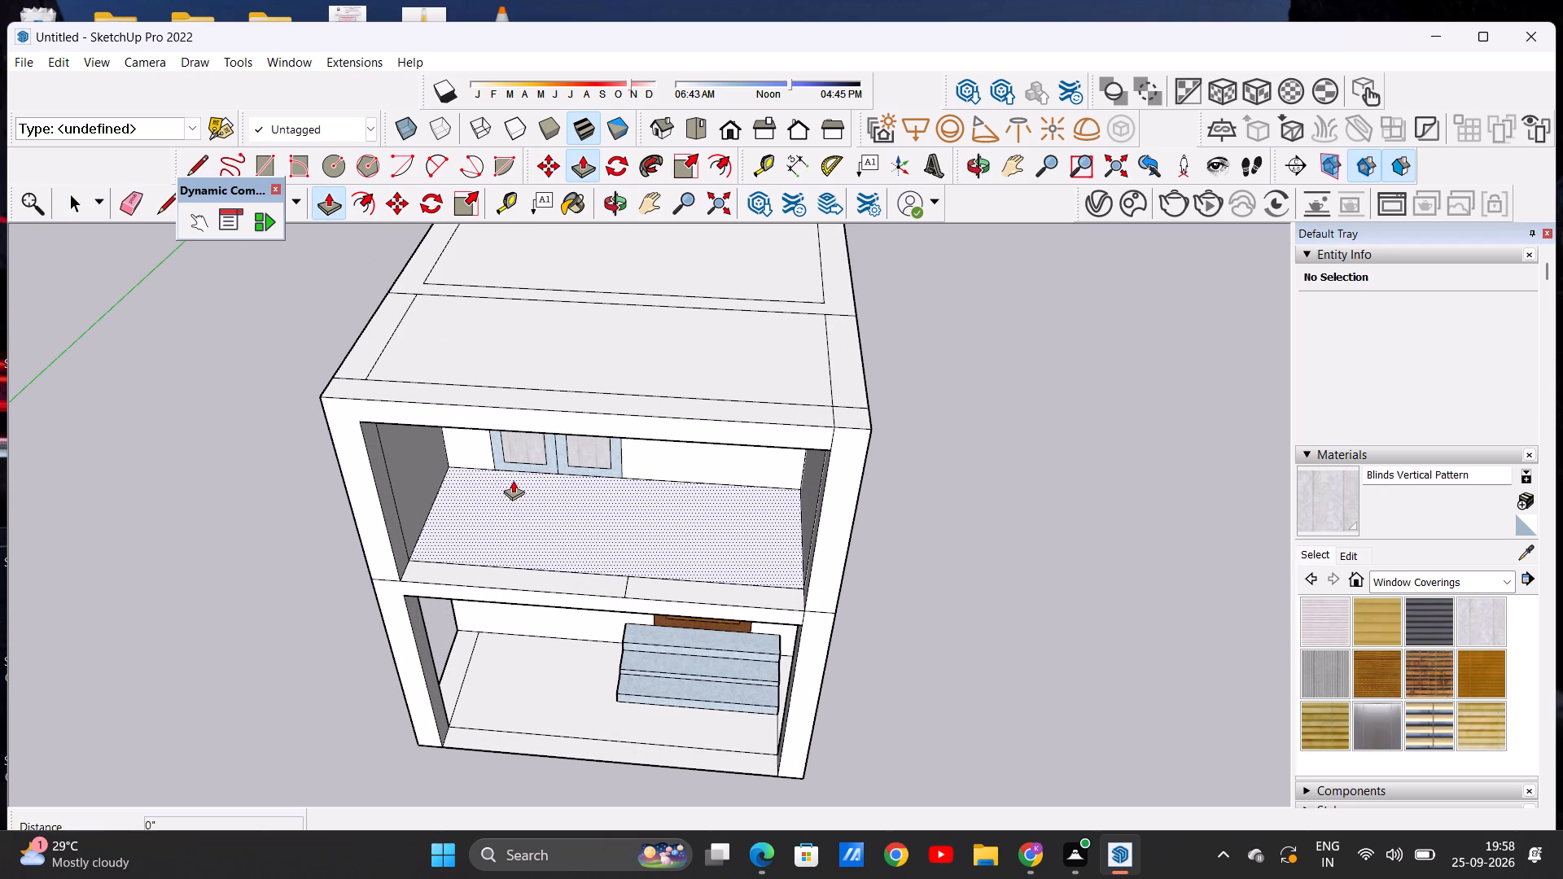
{"action": "key", "text": "space"}
{"action": "middle_click_drag", "start_coordinate": [564, 654], "coordinate": [555, 634]}
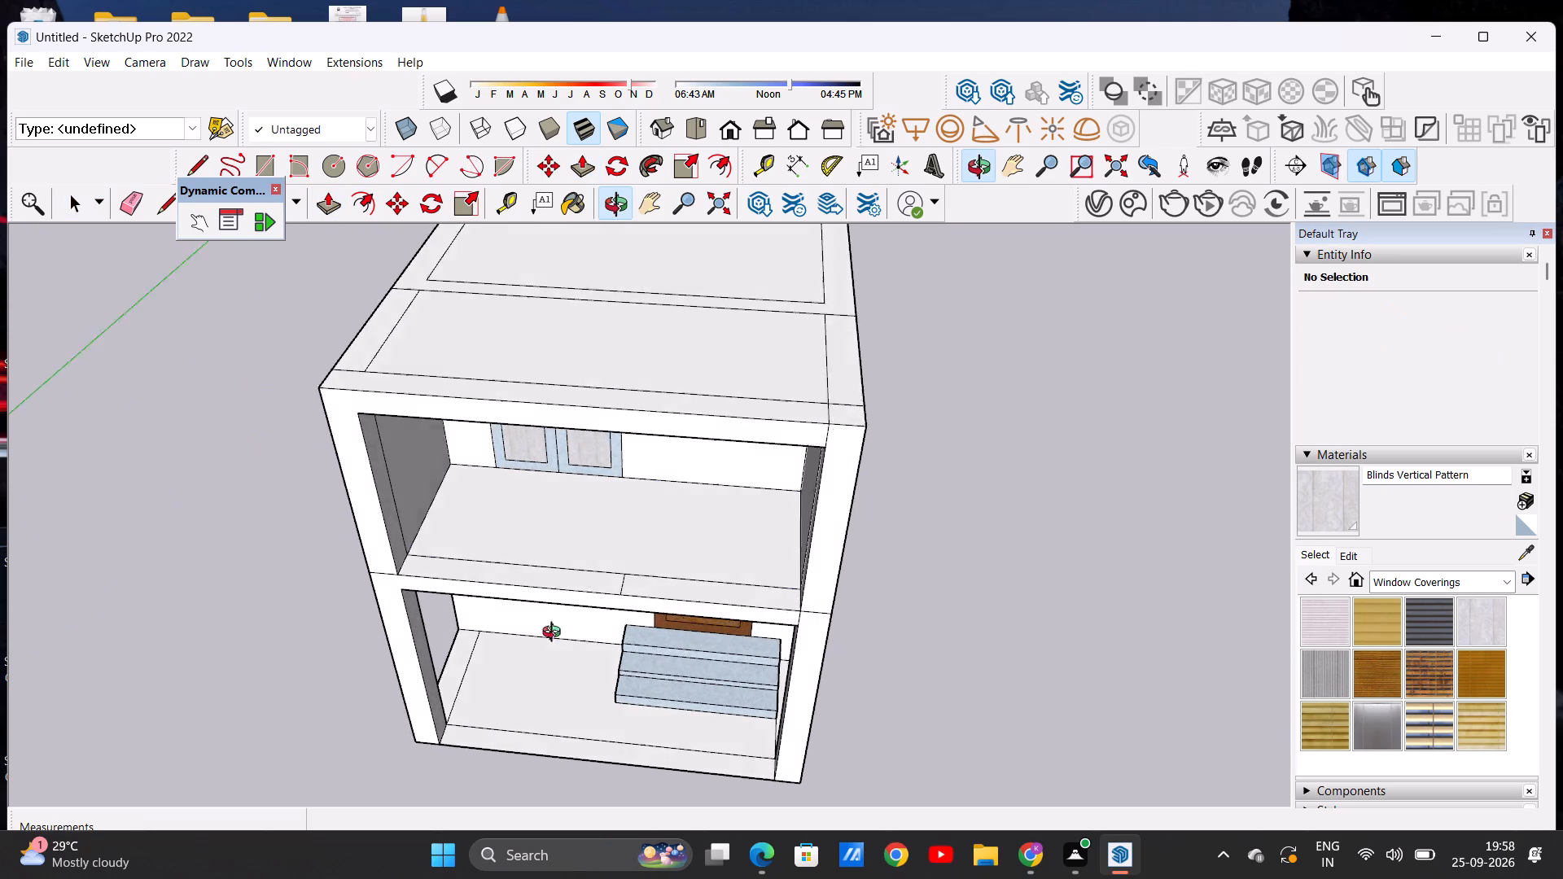
{"action": "middle_click_drag", "start_coordinate": [555, 634], "coordinate": [597, 662]}
{"action": "scroll", "coordinate": [634, 598], "scroll_direction": "up", "scroll_amount": 2}
{"action": "middle_click_drag", "start_coordinate": [649, 677], "coordinate": [636, 571]}
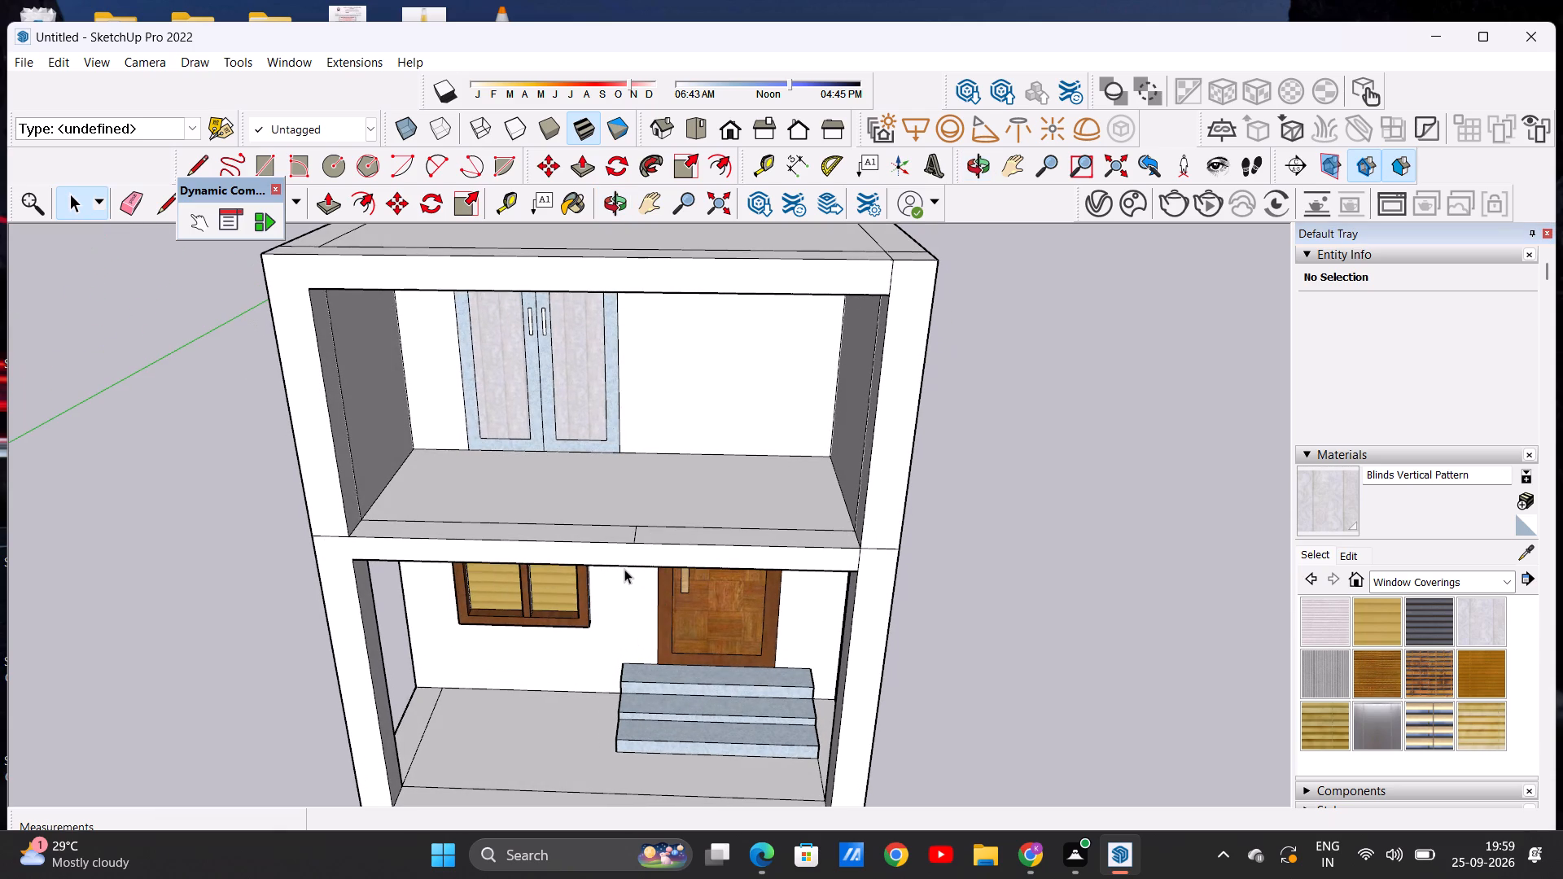
{"action": "left_click", "coordinate": [335, 197]}
{"action": "middle_click_drag", "start_coordinate": [733, 506], "coordinate": [736, 588]}
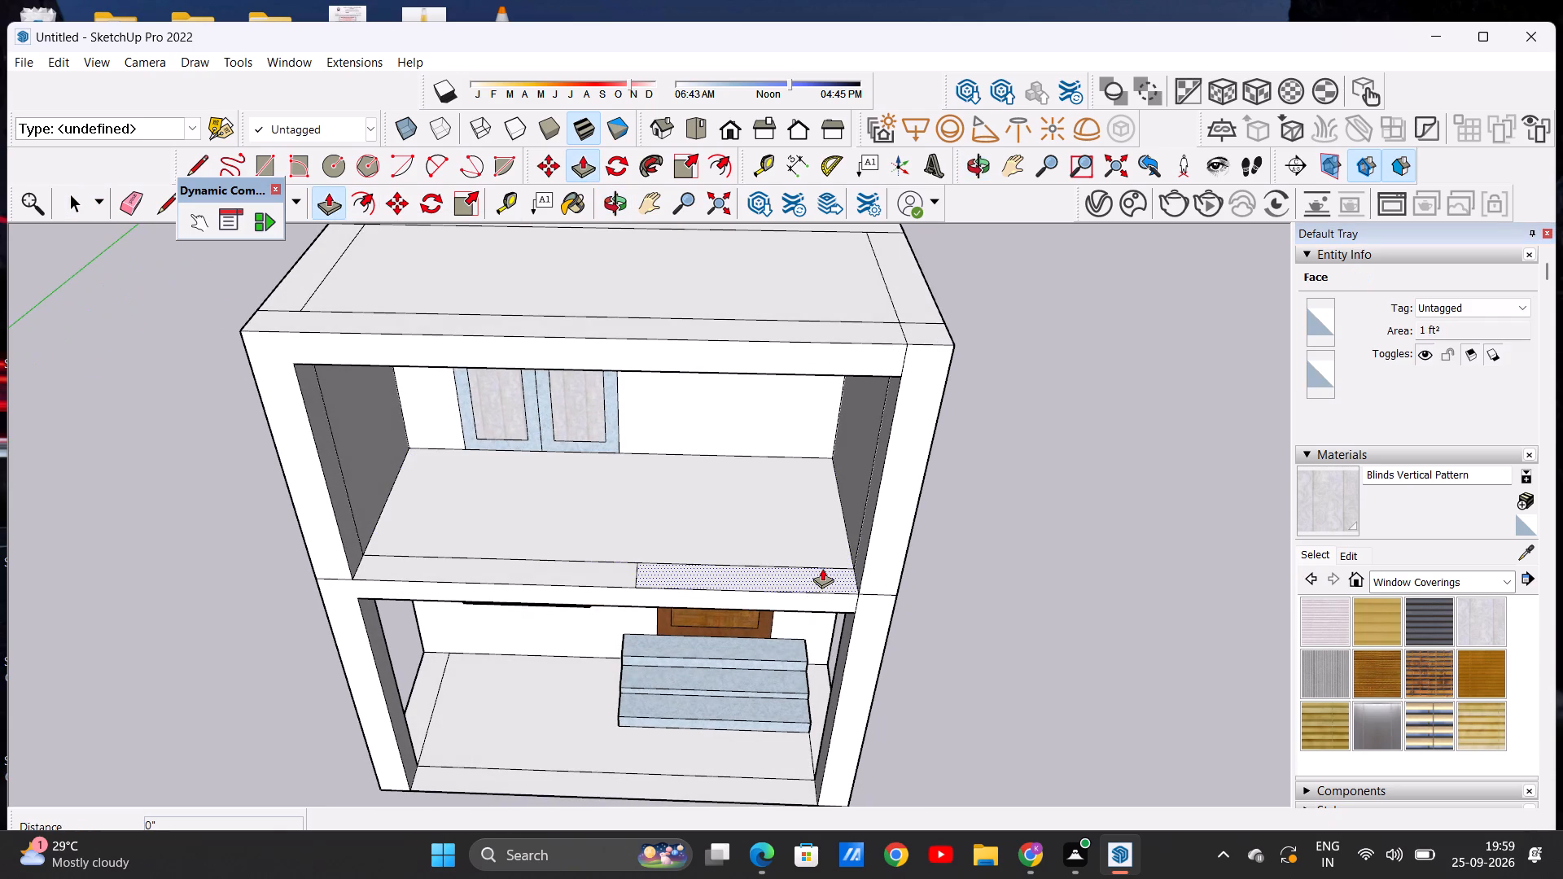
{"action": "left_click", "coordinate": [822, 568]}
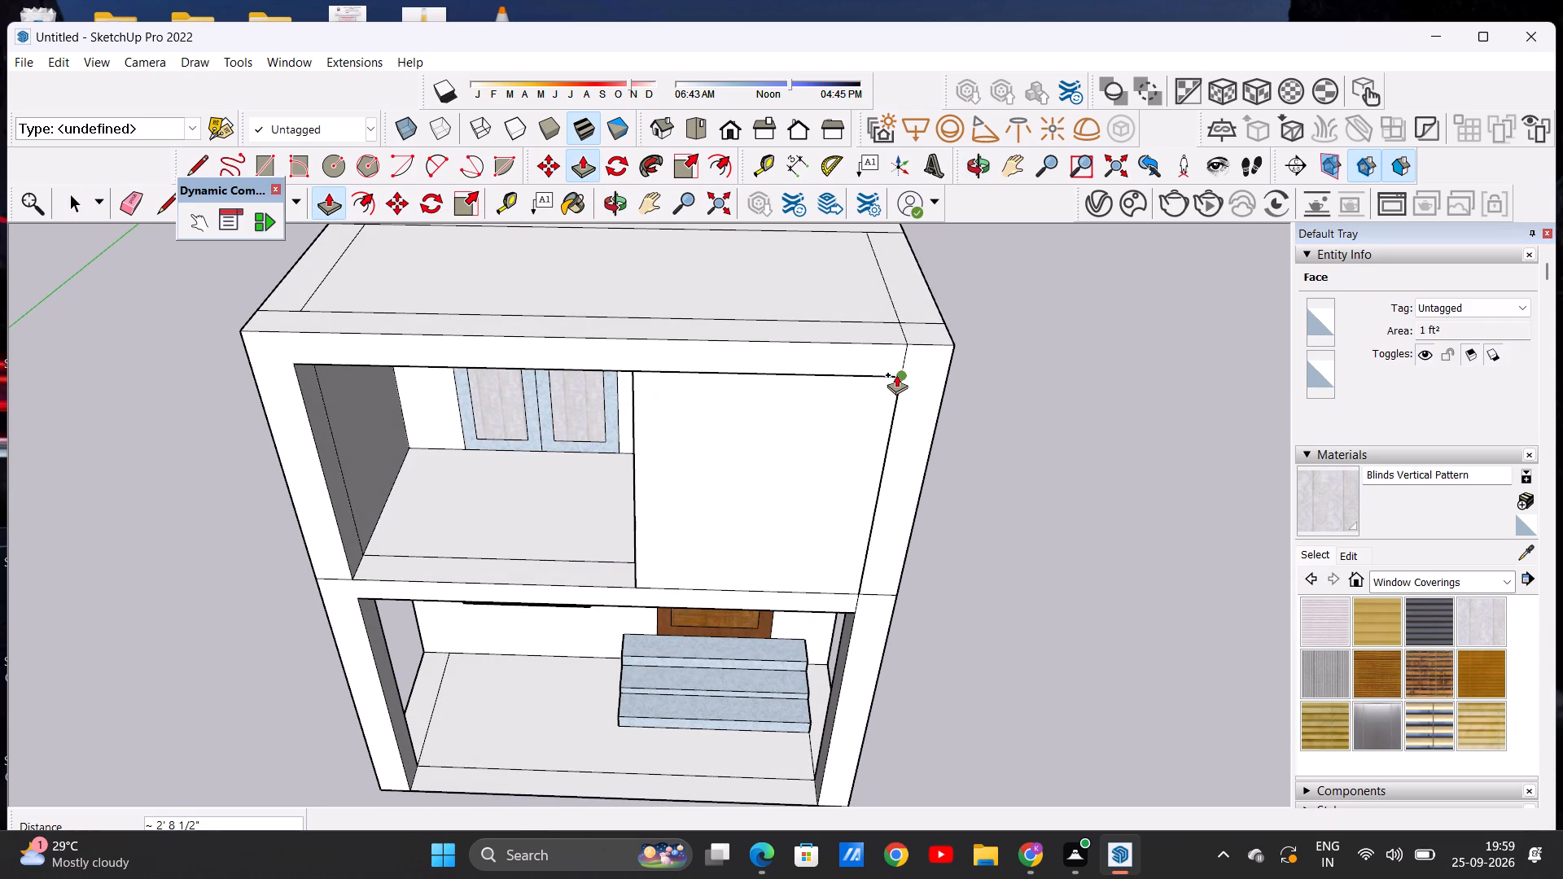
{"action": "left_click", "coordinate": [896, 374]}
{"action": "key", "text": "space"}
Draw a full-height rectangle of about 2' 8 1/2" by 3 3/4" along the new balcony wall's free edge.
{"action": "middle_click_drag", "start_coordinate": [759, 576], "coordinate": [753, 502]}
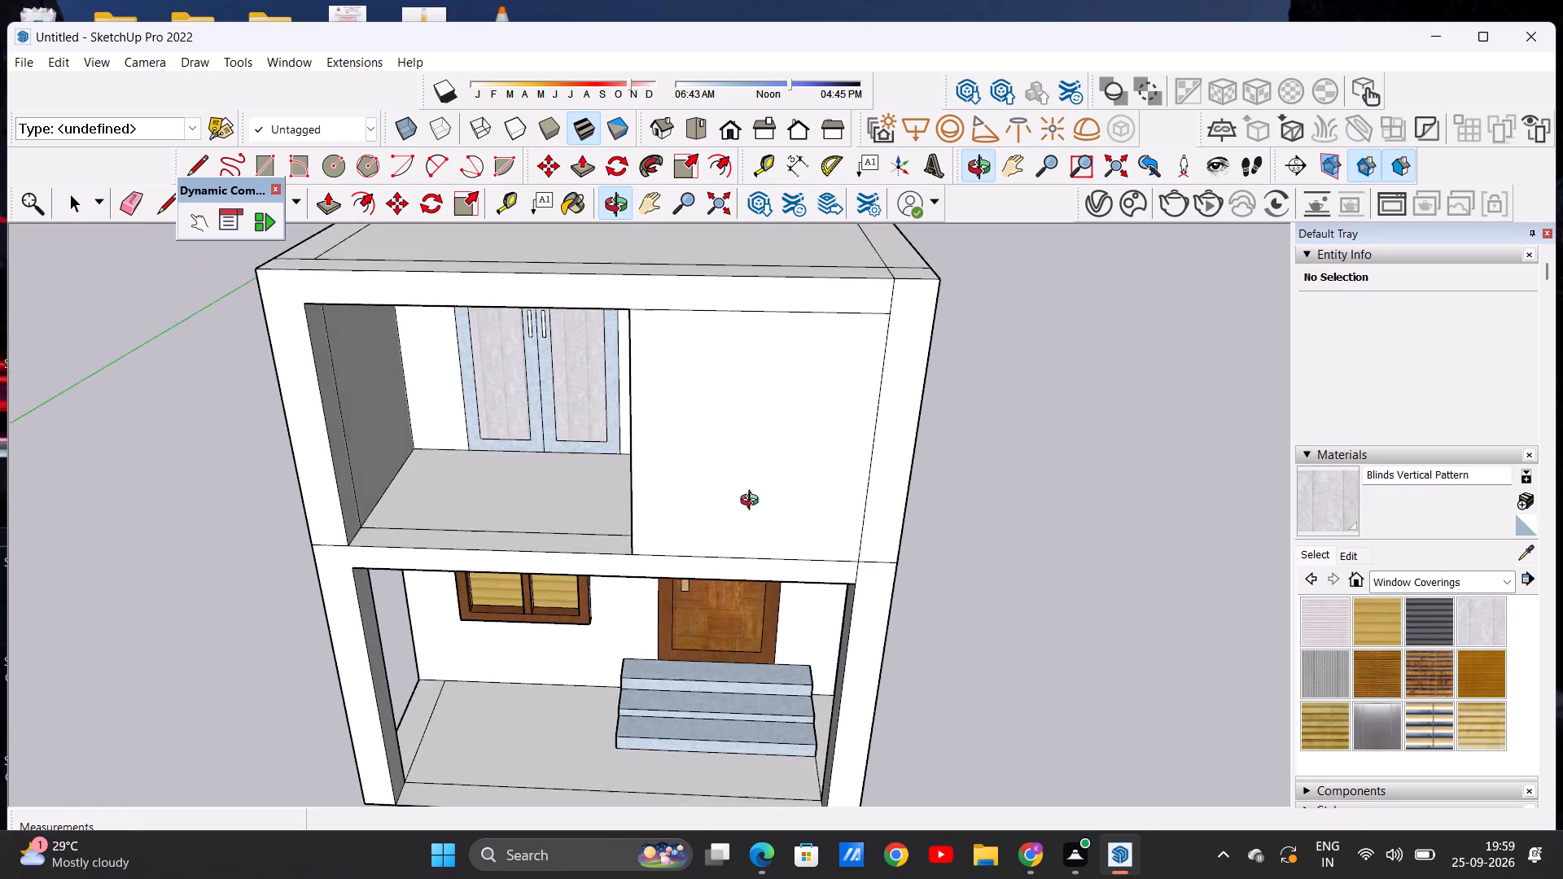
{"action": "middle_click_drag", "start_coordinate": [753, 502], "coordinate": [760, 472]}
{"action": "scroll", "coordinate": [743, 503], "scroll_direction": "down", "scroll_amount": 4}
{"action": "middle_click_drag", "start_coordinate": [719, 503], "coordinate": [719, 395]}
{"action": "scroll", "coordinate": [725, 337], "scroll_direction": "up", "scroll_amount": 5}
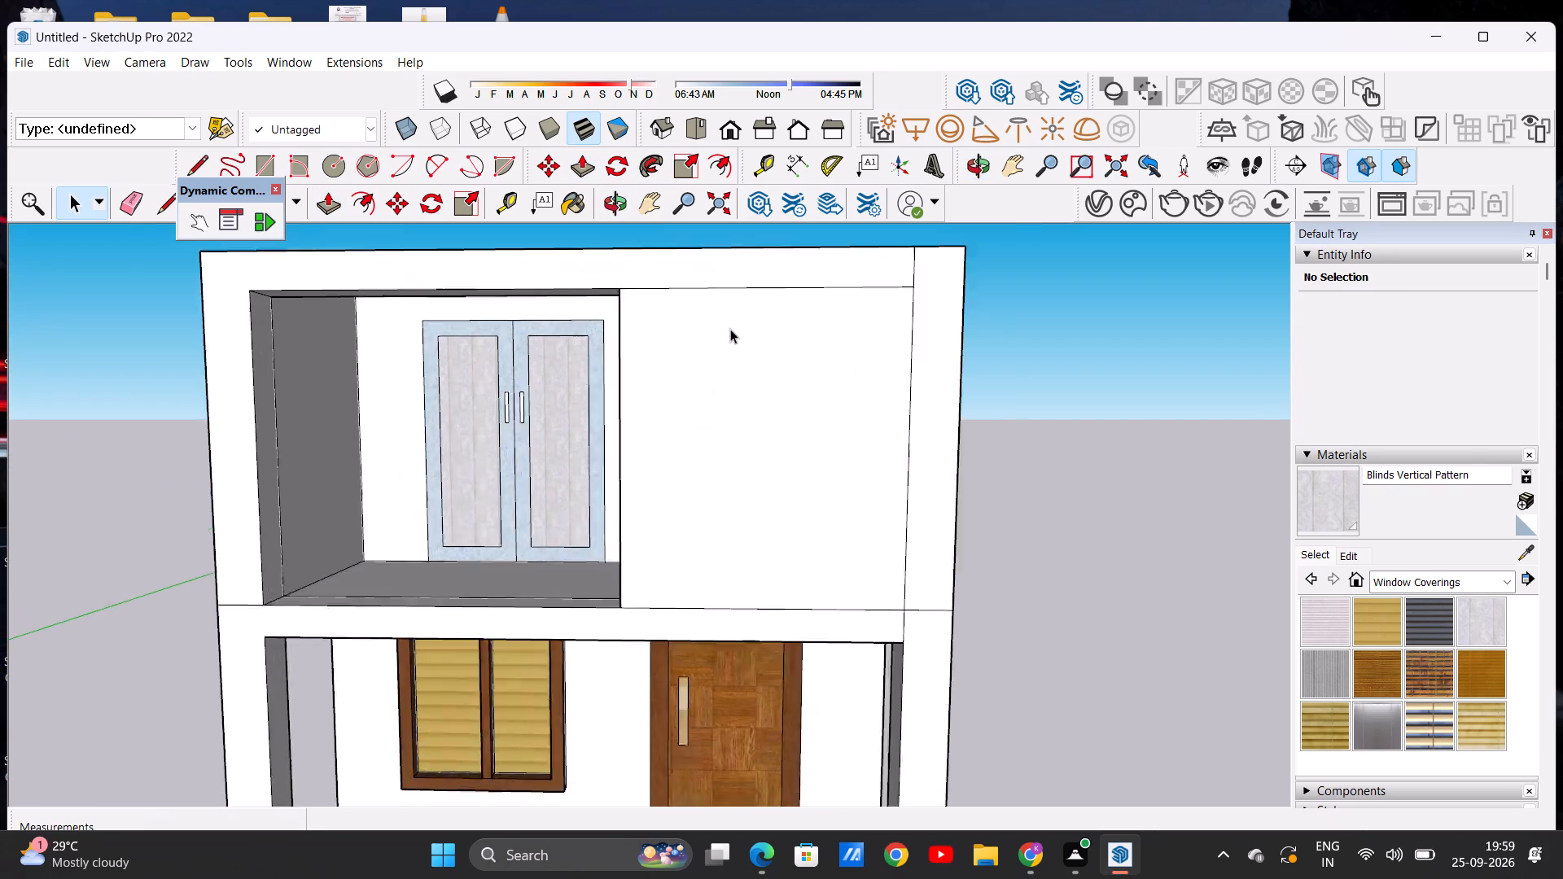
{"action": "scroll", "coordinate": [730, 329], "scroll_direction": "up", "scroll_amount": 3}
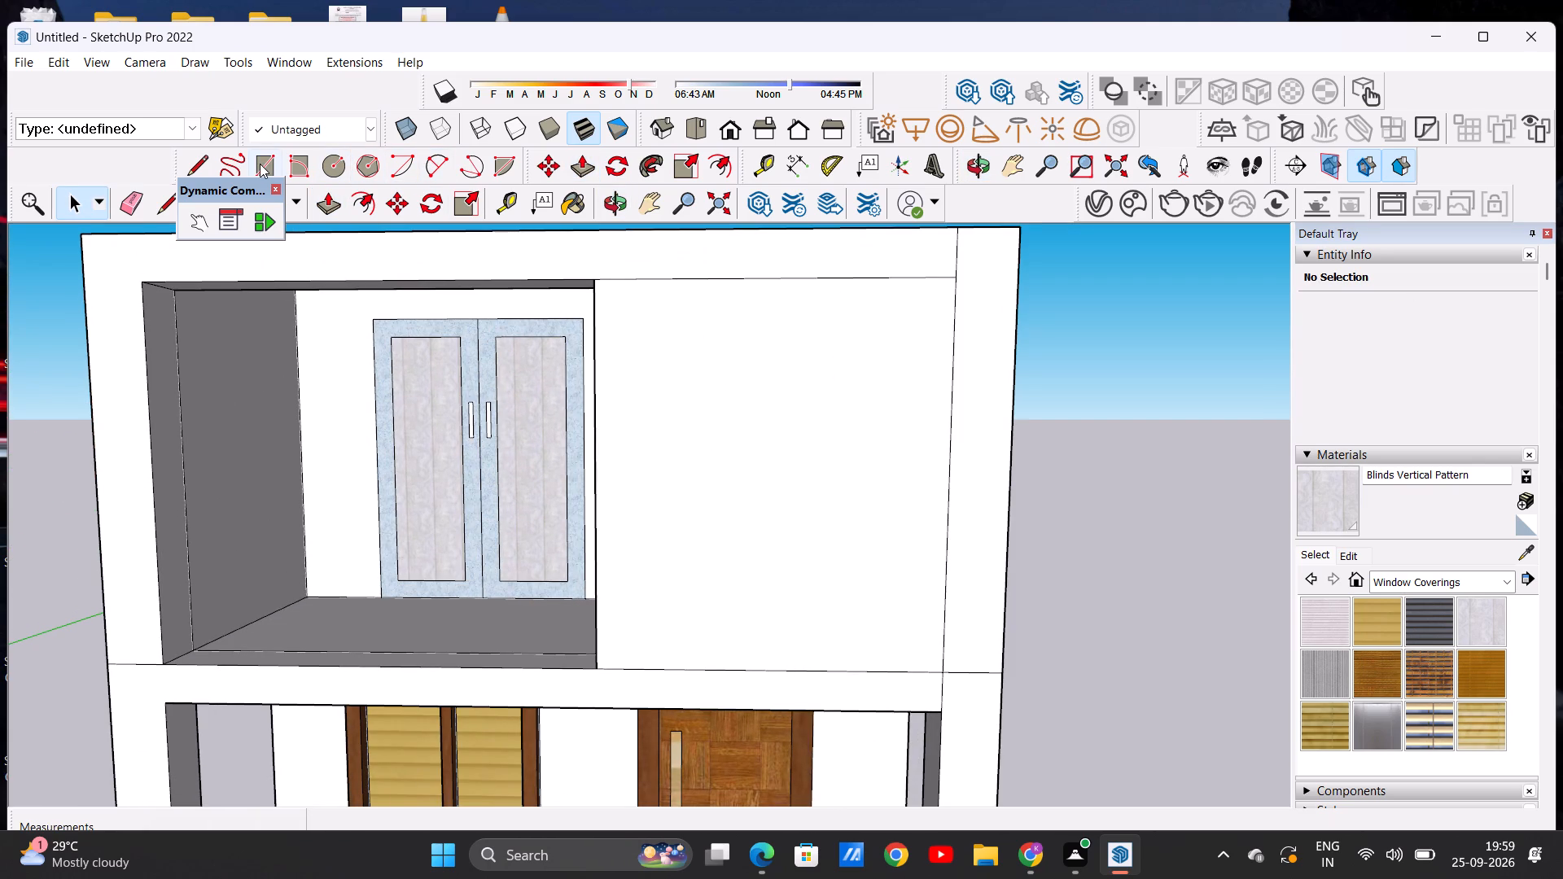
{"action": "left_click", "coordinate": [260, 164]}
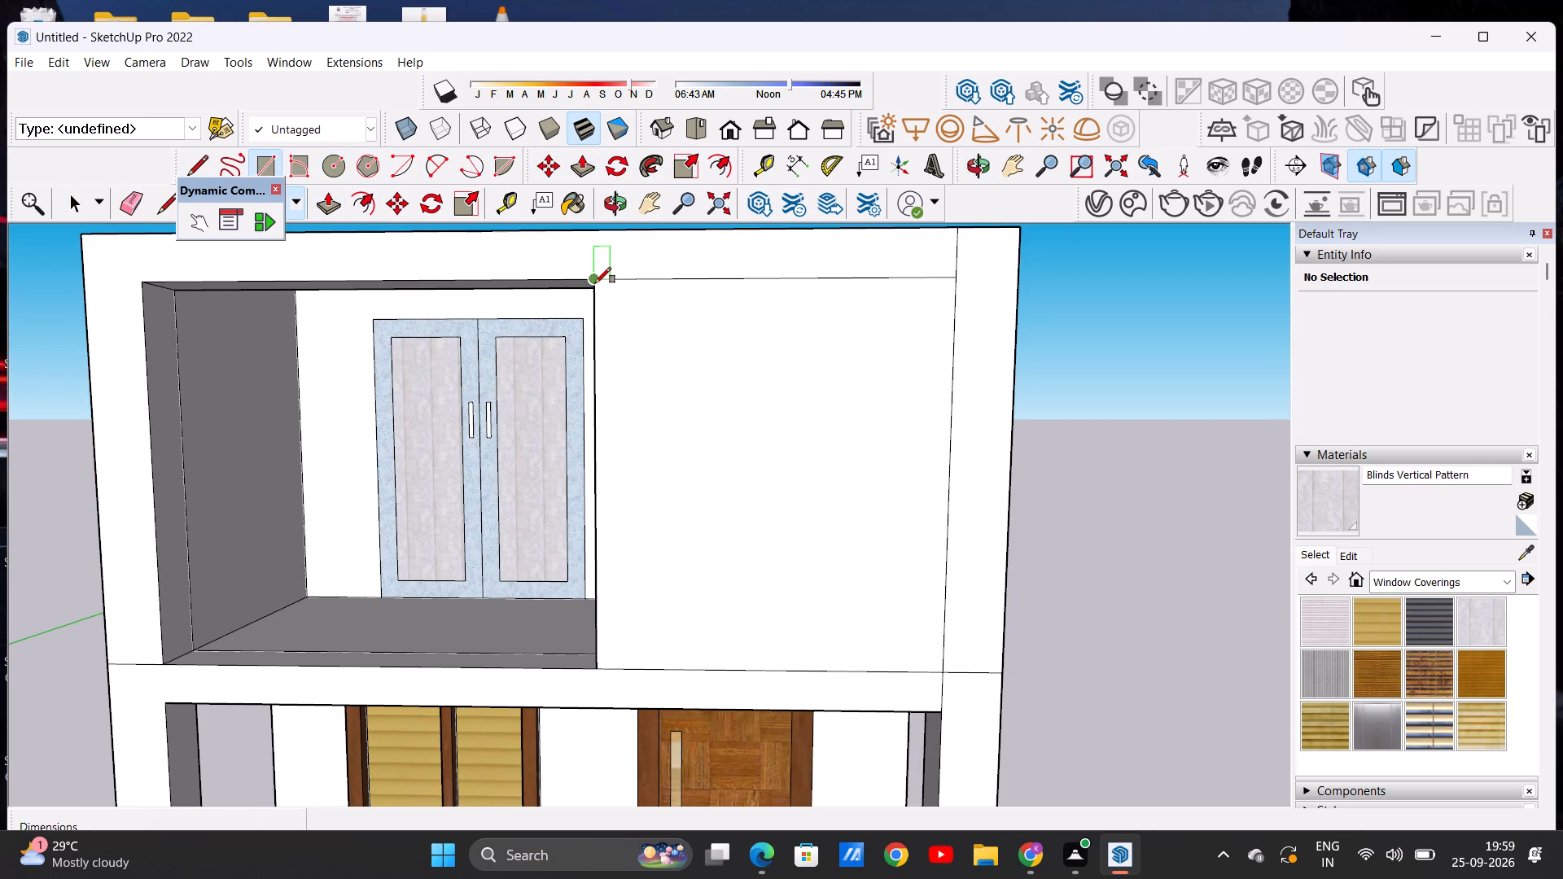
{"action": "left_click", "coordinate": [595, 283]}
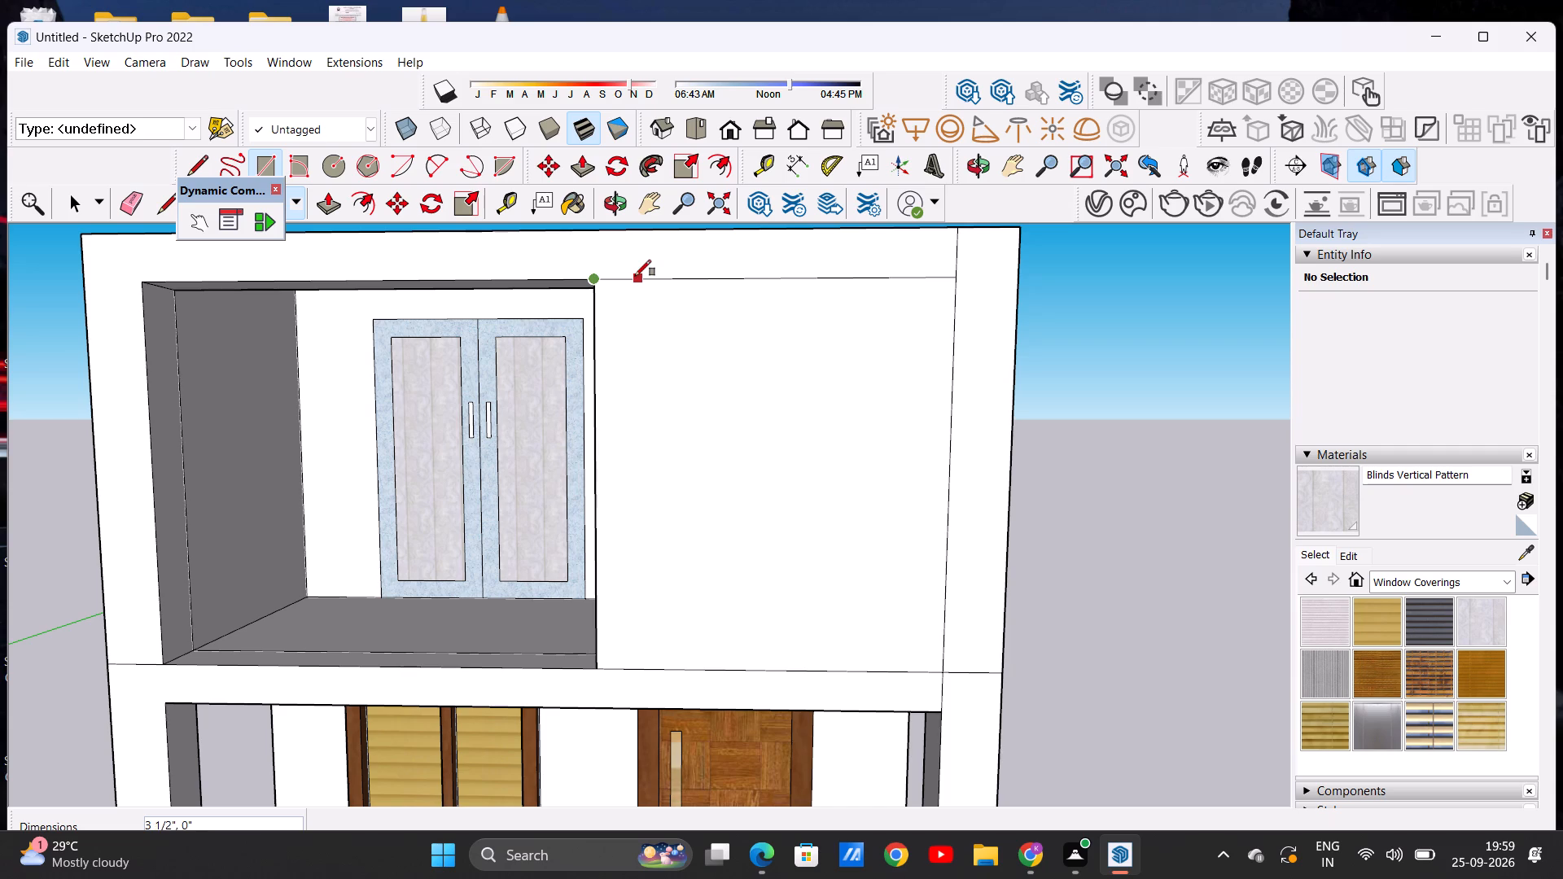
{"action": "left_click", "coordinate": [635, 276]}
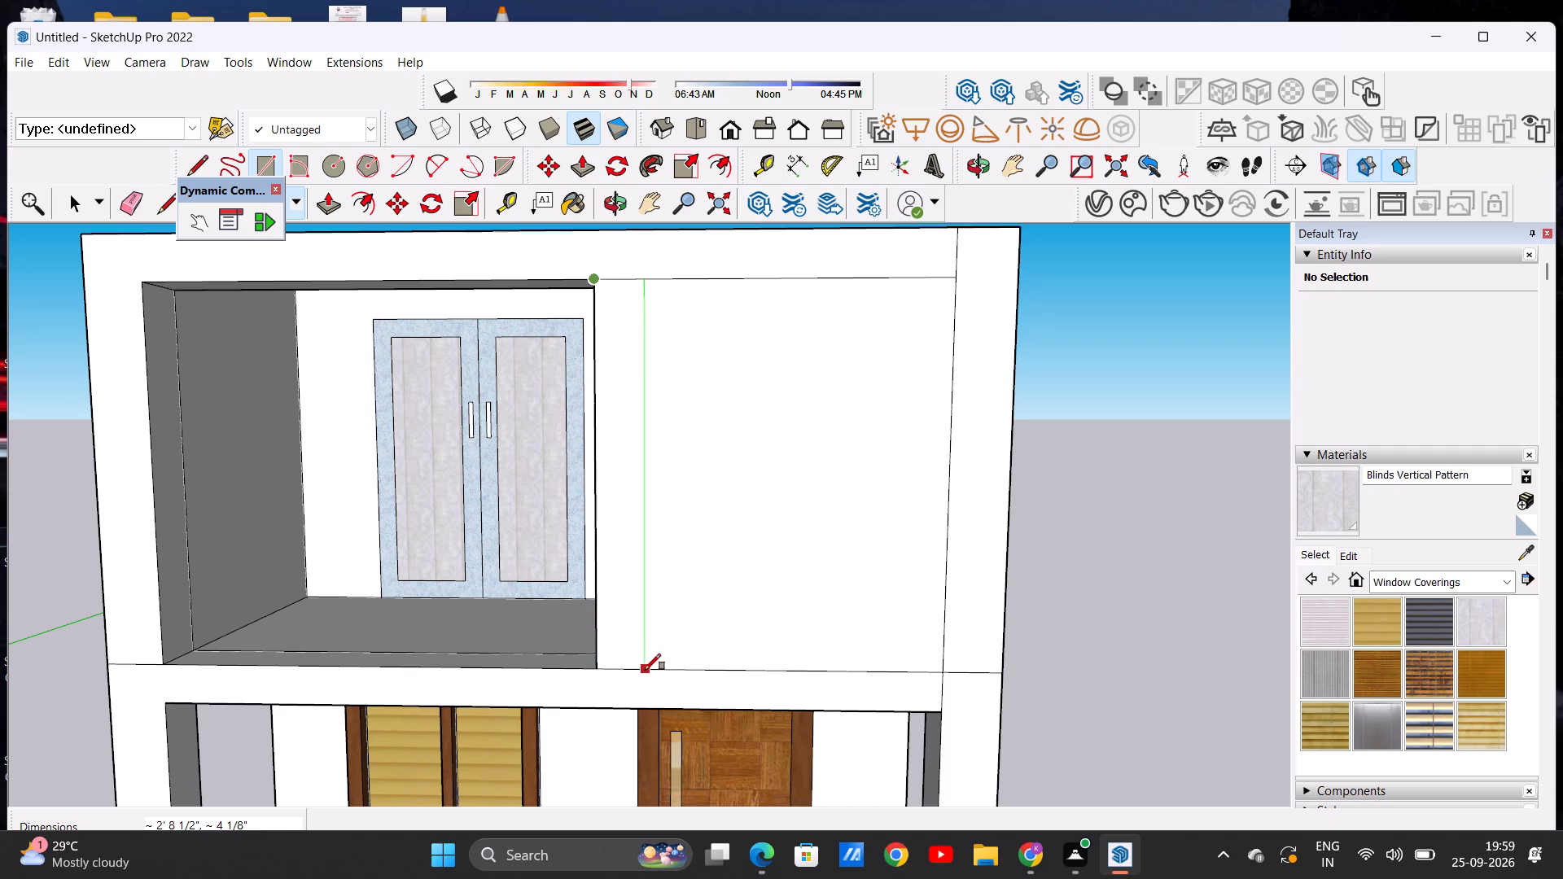
{"action": "left_click", "coordinate": [641, 670]}
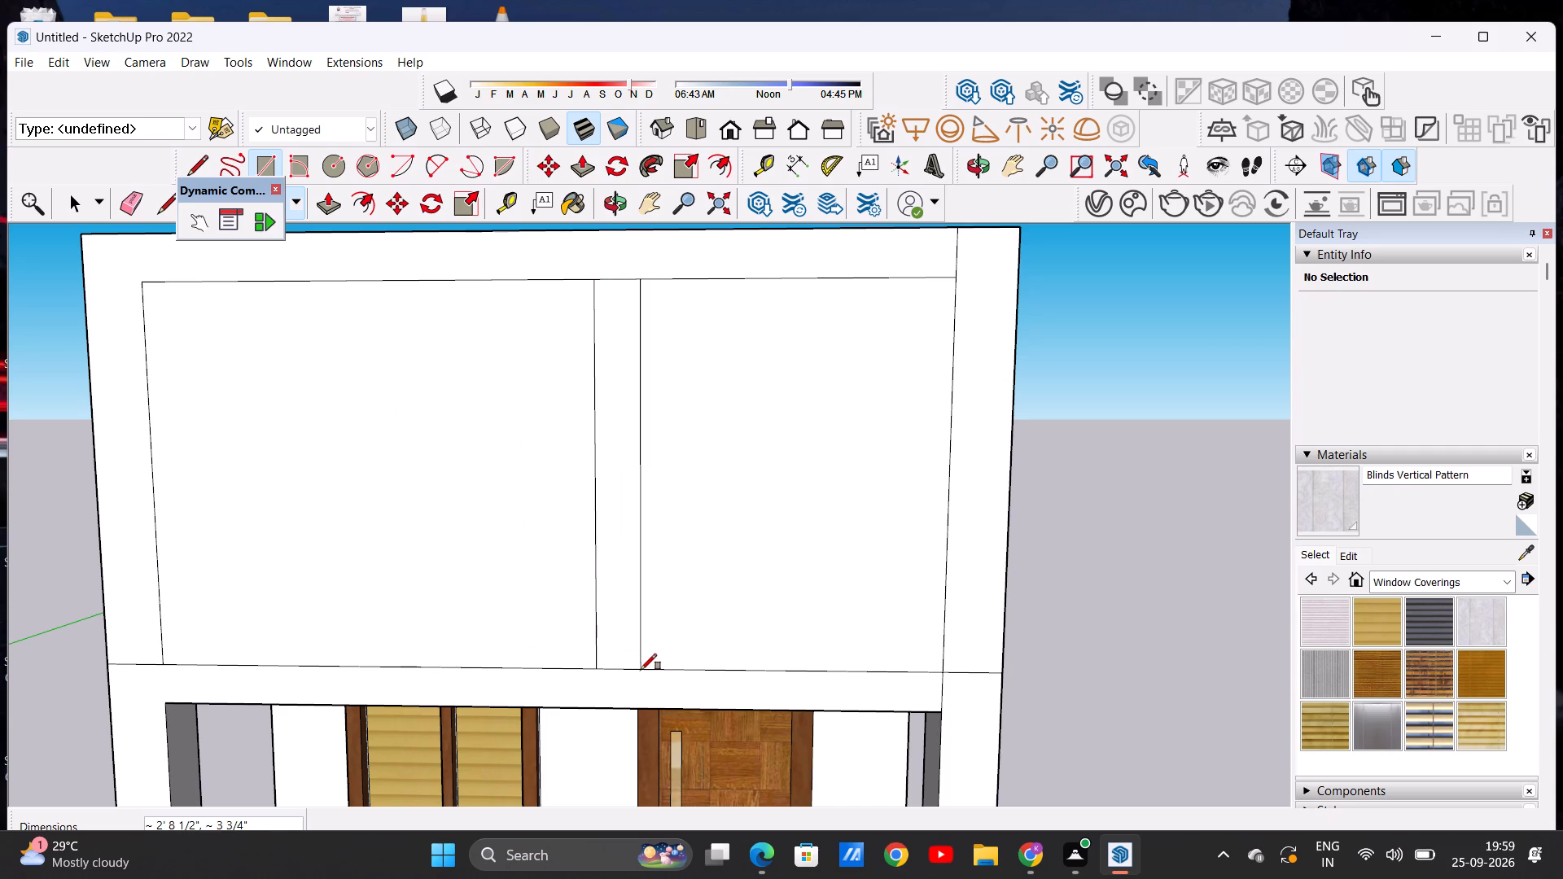
{"action": "key", "text": "space"}
Delete the face closing off the open half of the first-floor balcony, in front of the double door.
{"action": "left_click", "coordinate": [478, 579]}
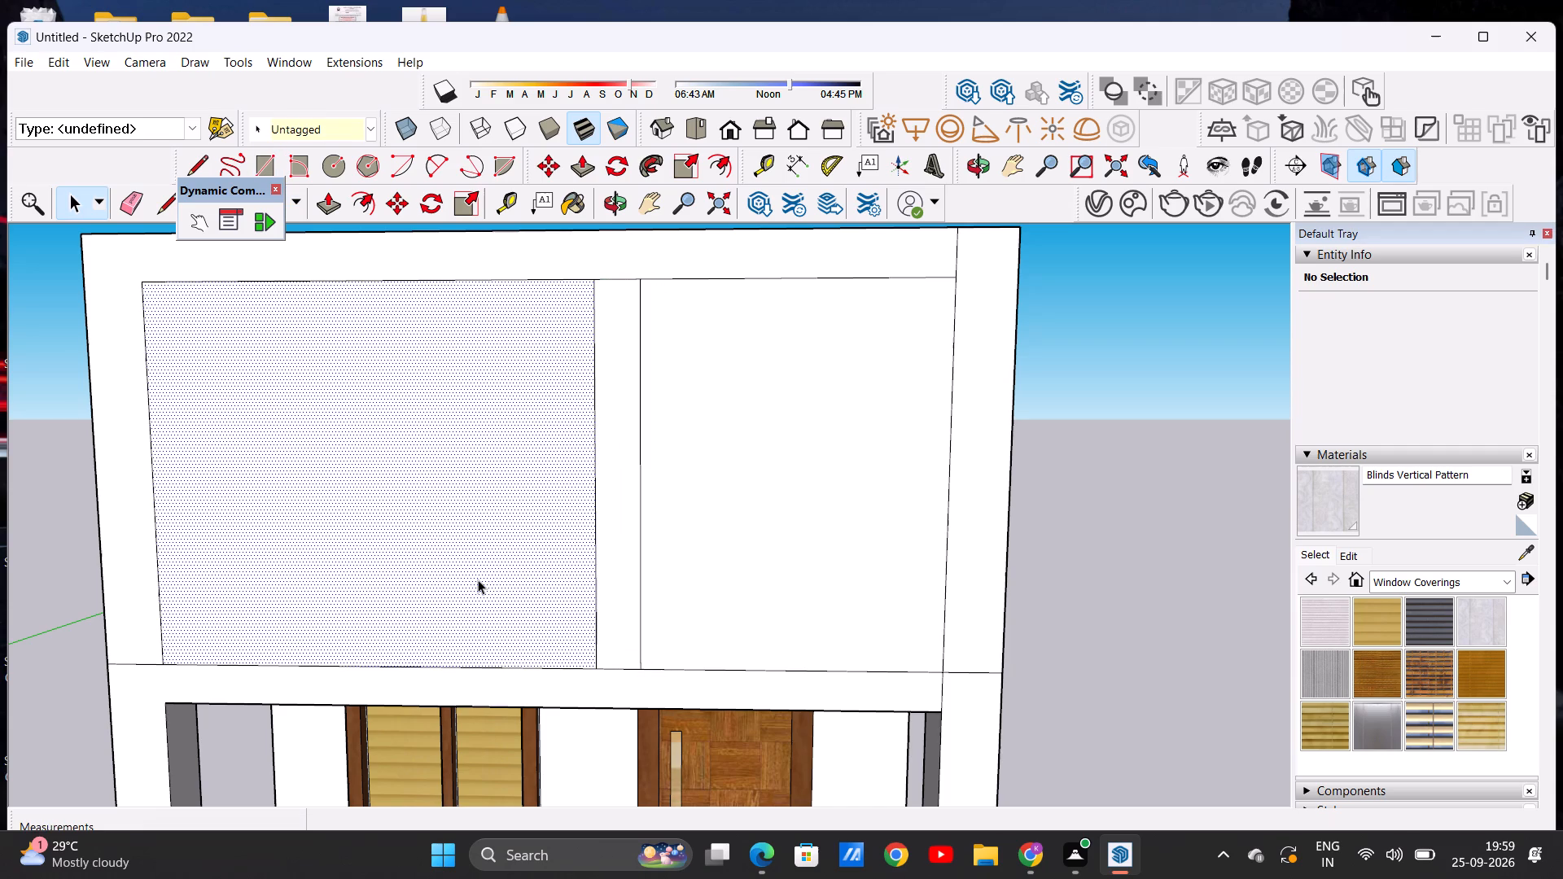
{"action": "key", "text": "Delete"}
Copy the narrow full-height strip twice along the balcony wall, spaced about 5 3/16" and 4 7/8" apart.
{"action": "scroll", "coordinate": [517, 551], "scroll_direction": "down", "scroll_amount": 6}
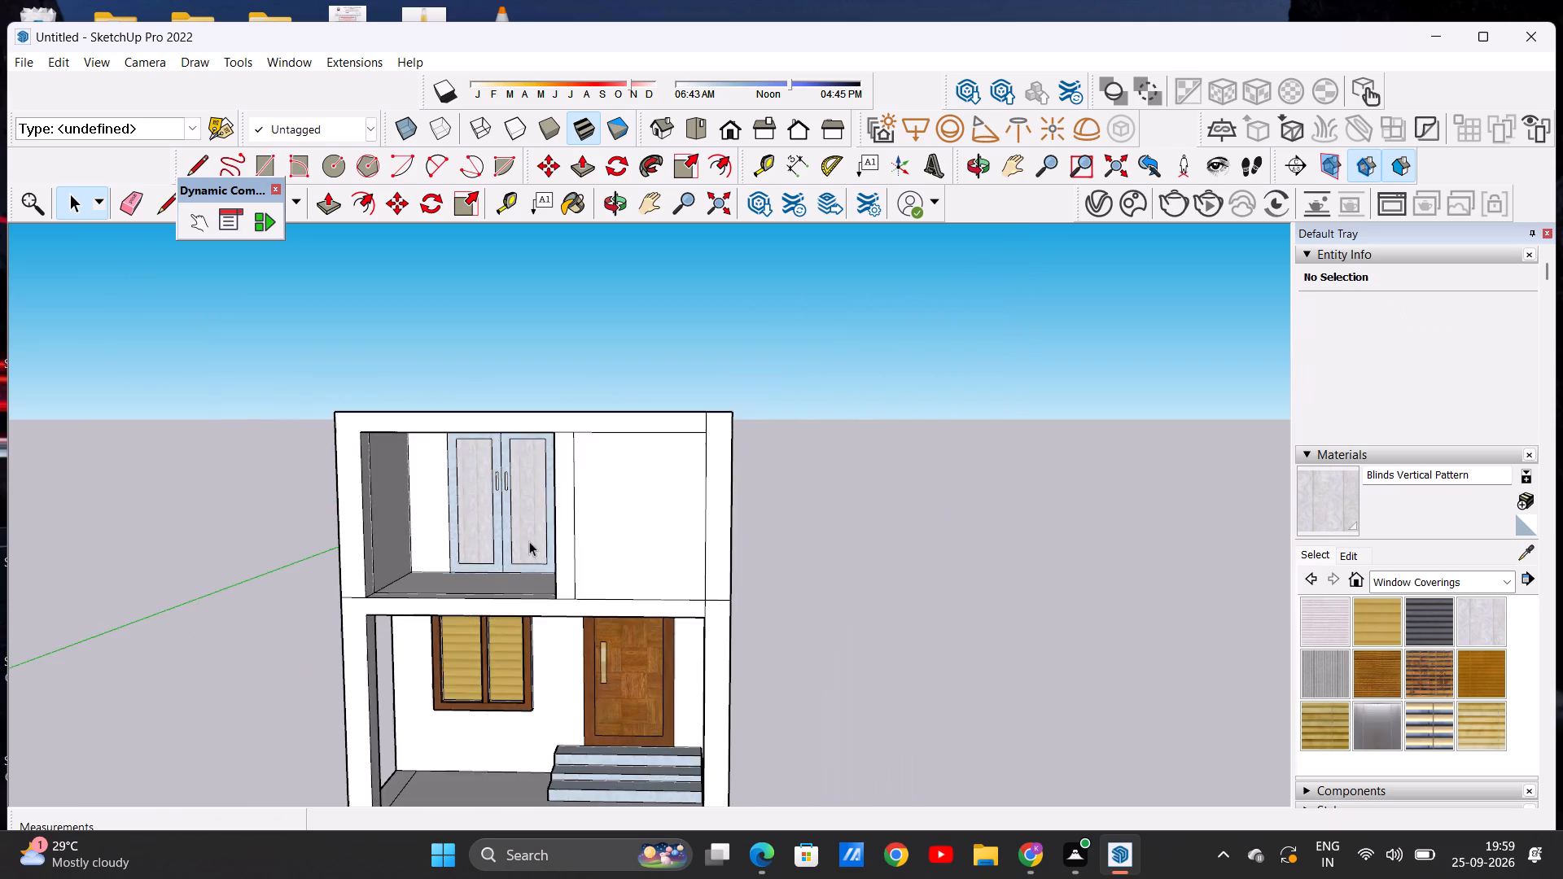
{"action": "scroll", "coordinate": [529, 541], "scroll_direction": "down", "scroll_amount": 3}
{"action": "middle_click_drag", "start_coordinate": [455, 546], "coordinate": [509, 534]}
{"action": "scroll", "coordinate": [506, 519], "scroll_direction": "up", "scroll_amount": 3}
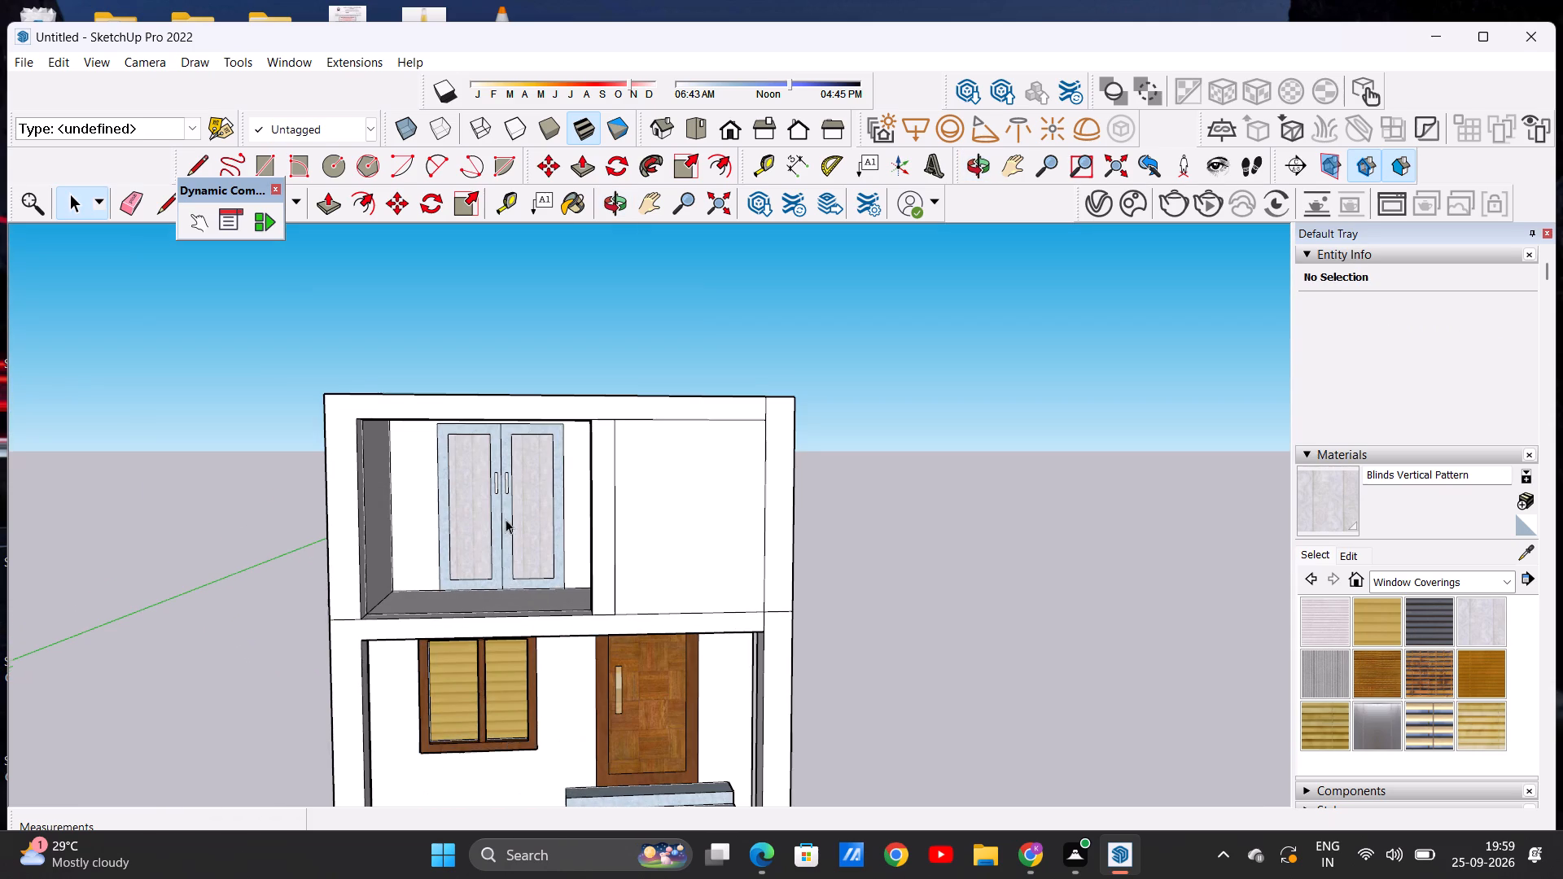
{"action": "middle_click_drag", "start_coordinate": [727, 523], "coordinate": [673, 509]}
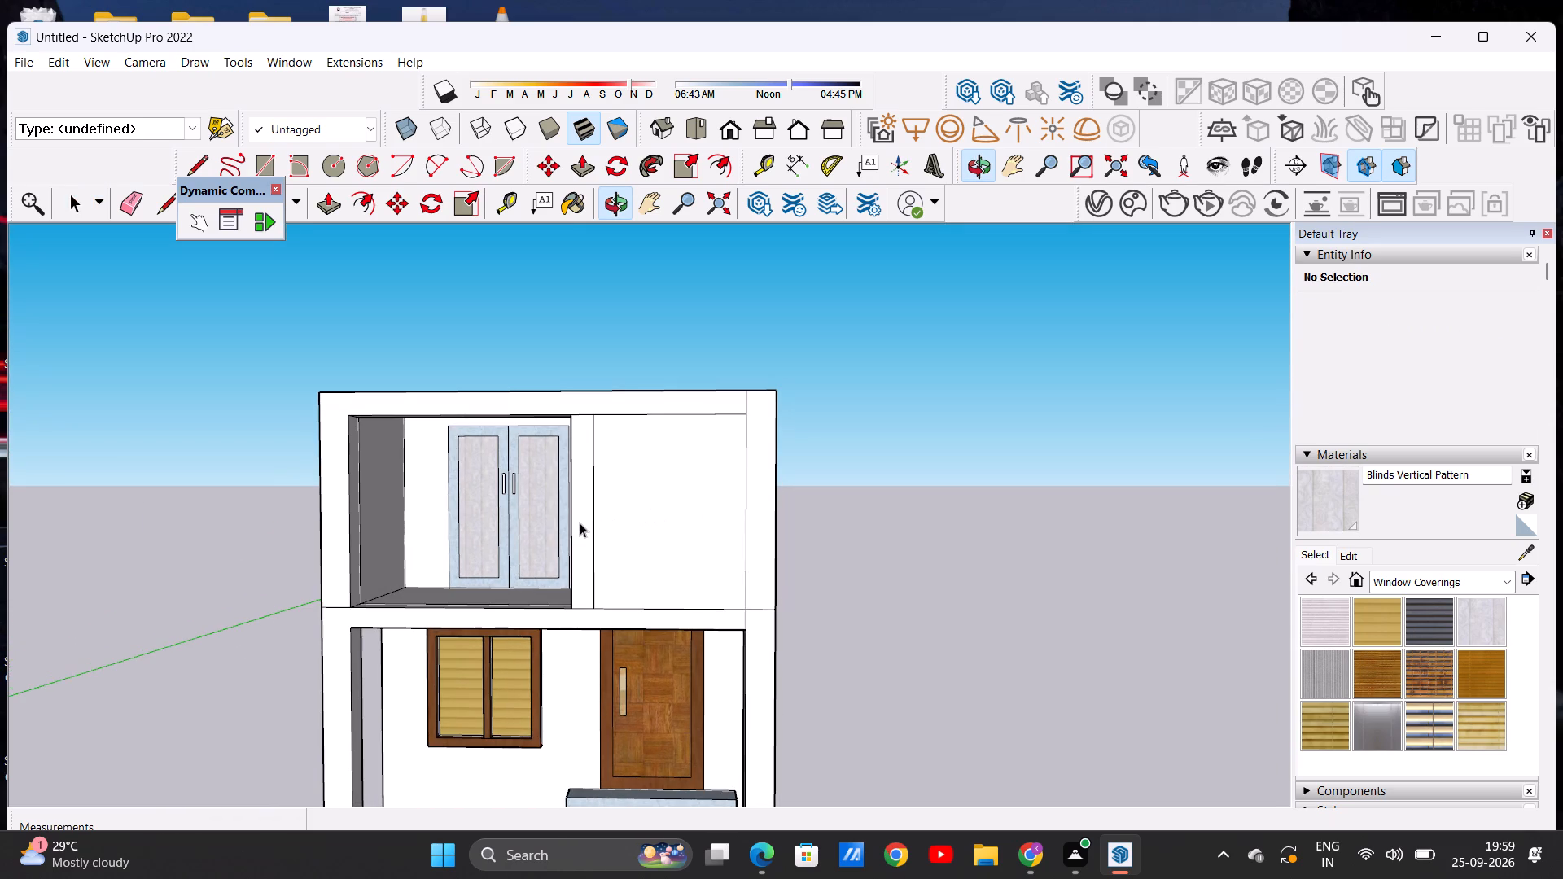
{"action": "scroll", "coordinate": [602, 510], "scroll_direction": "up", "scroll_amount": 11}
{"action": "scroll", "coordinate": [598, 516], "scroll_direction": "down", "scroll_amount": 12}
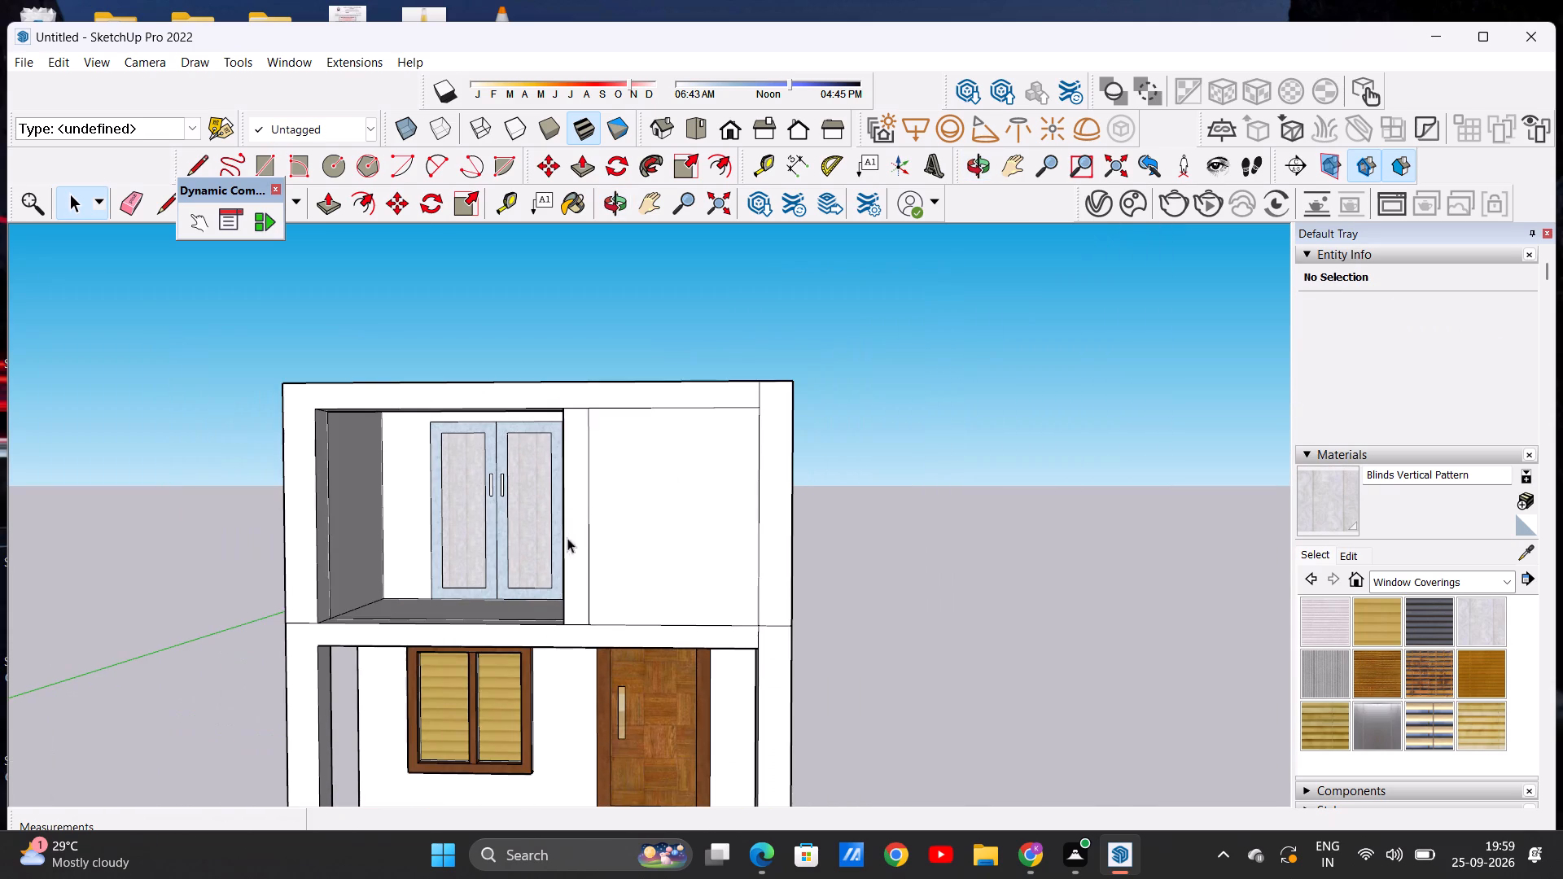
{"action": "scroll", "coordinate": [641, 535], "scroll_direction": "up", "scroll_amount": 5}
{"action": "double_click", "coordinate": [541, 553]}
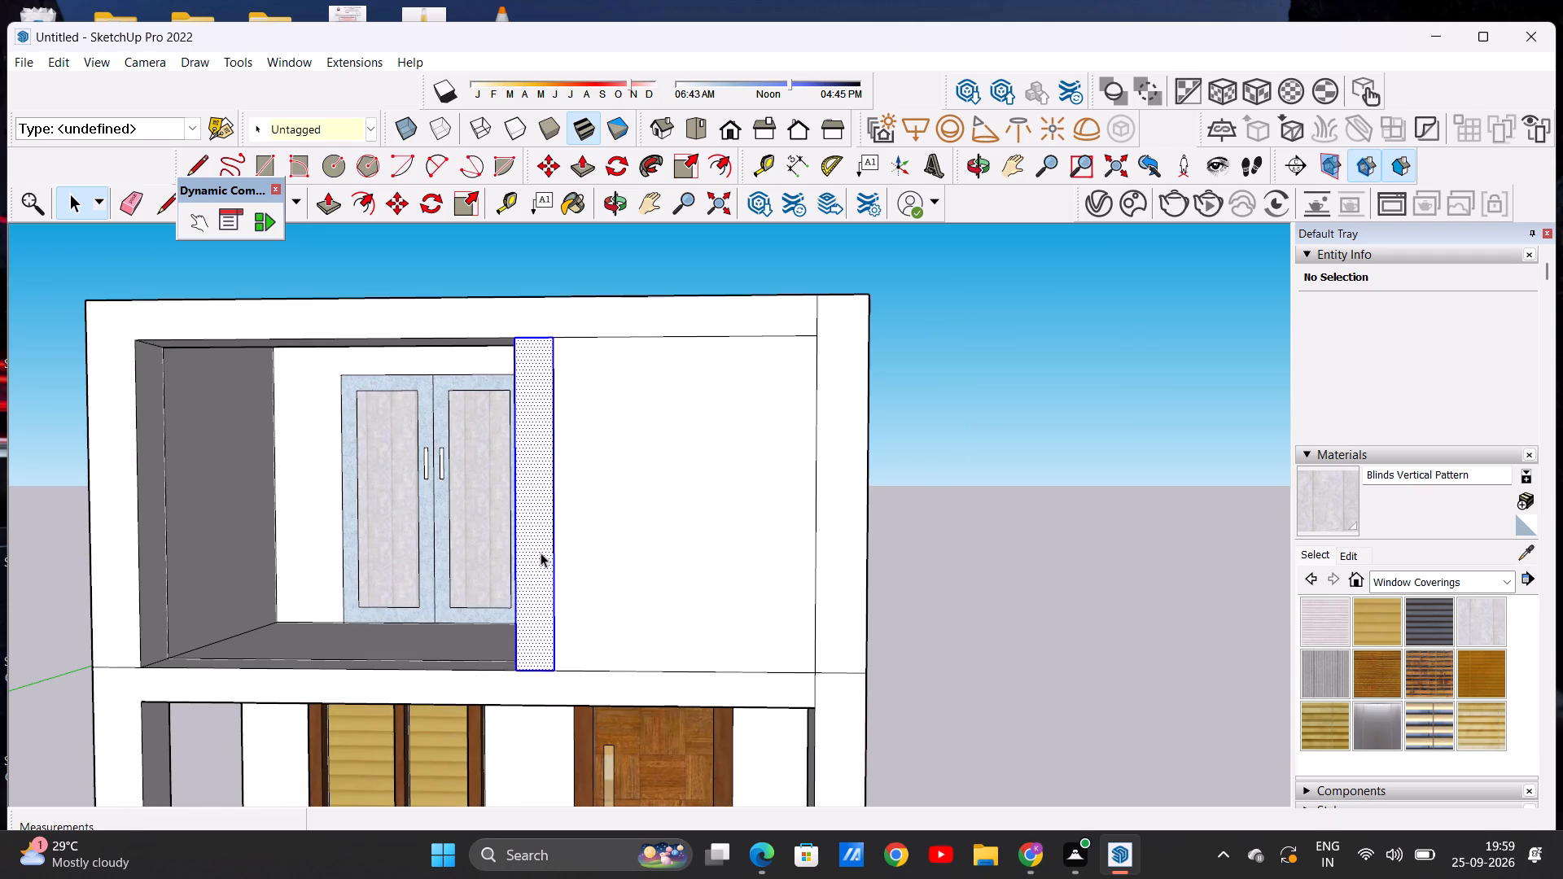
{"action": "left_click", "coordinate": [384, 196]}
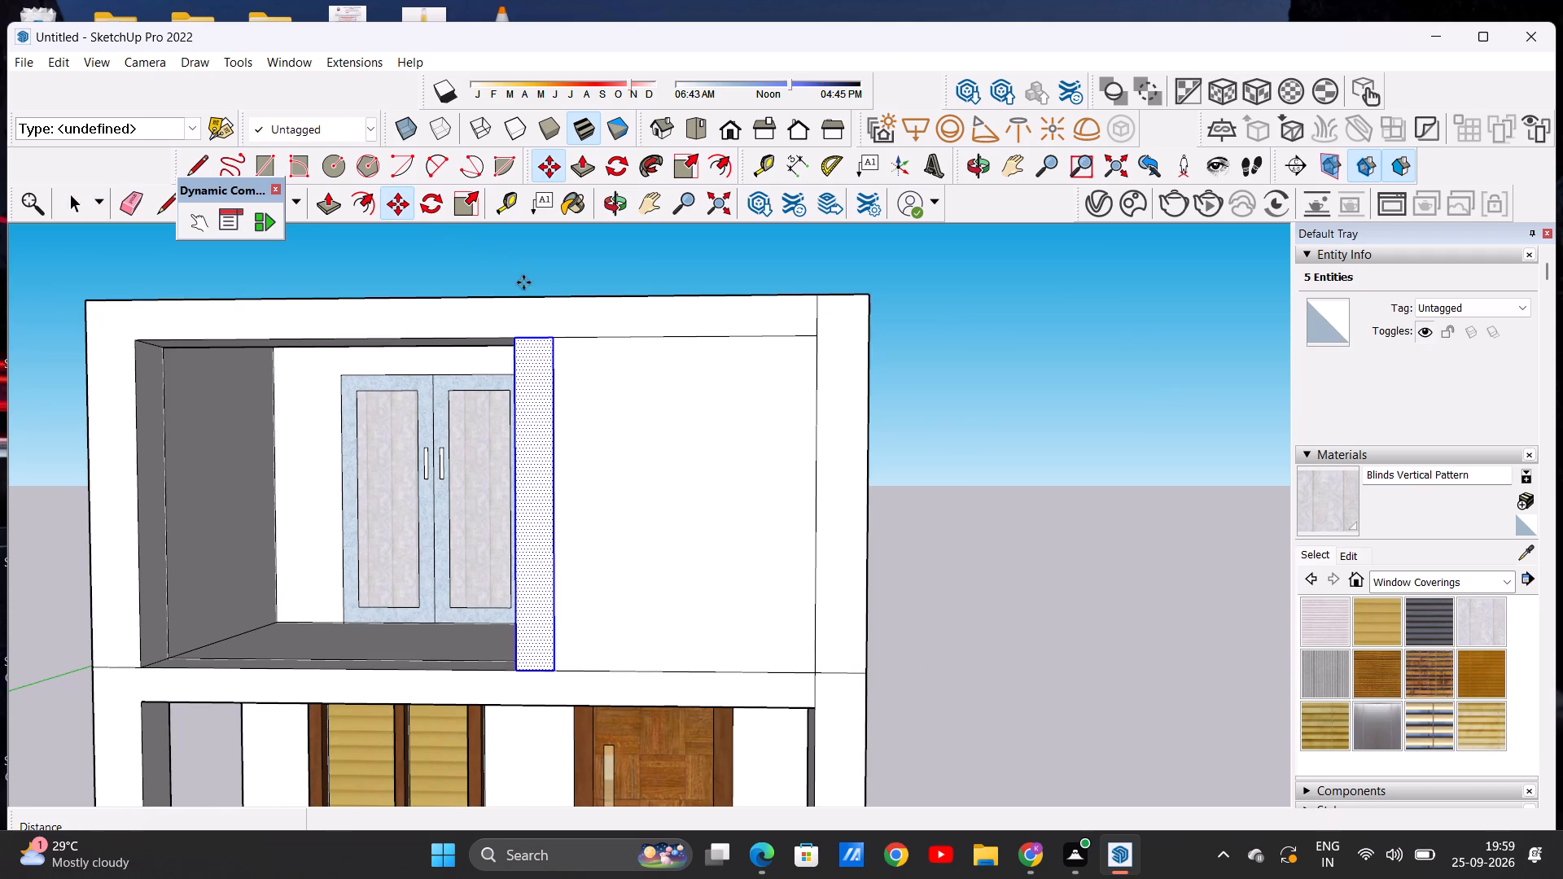
{"action": "left_click", "coordinate": [554, 339]}
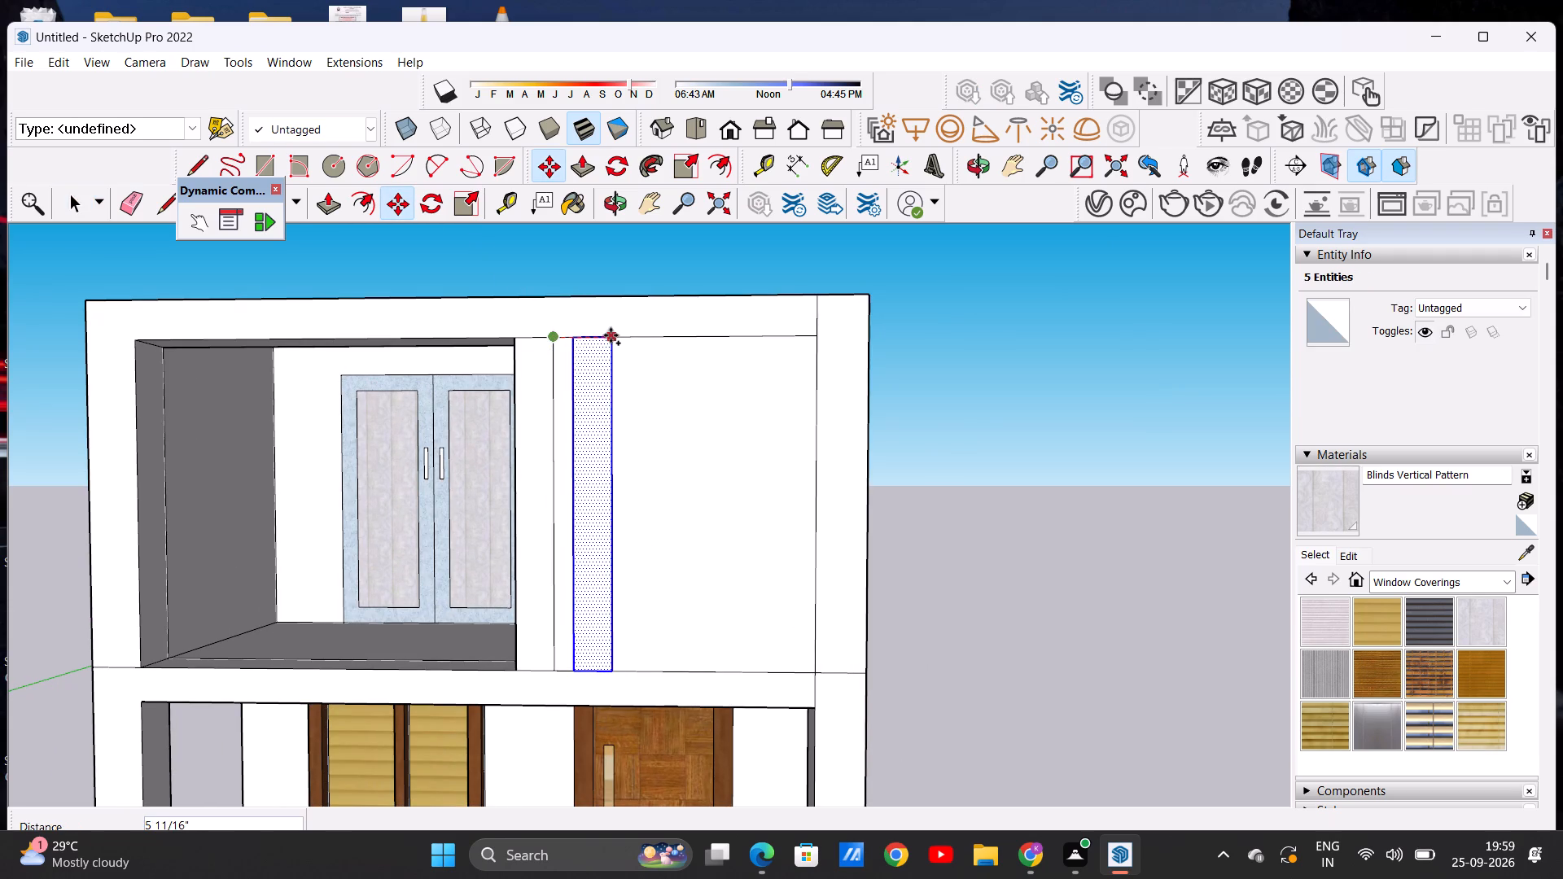
{"action": "left_click", "coordinate": [606, 335]}
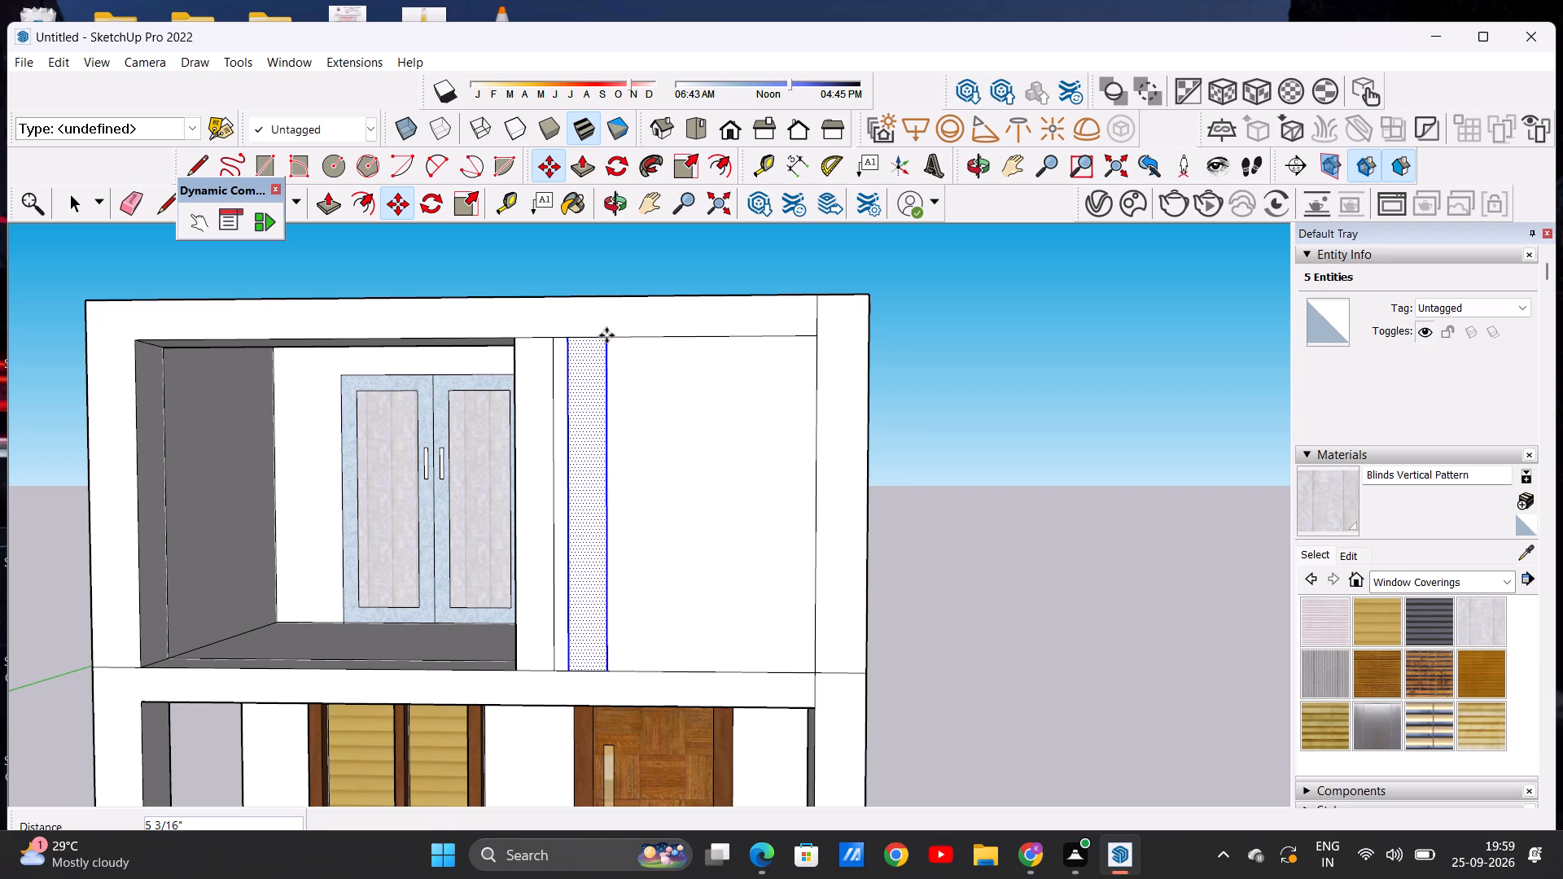
{"action": "left_click", "coordinate": [606, 335]}
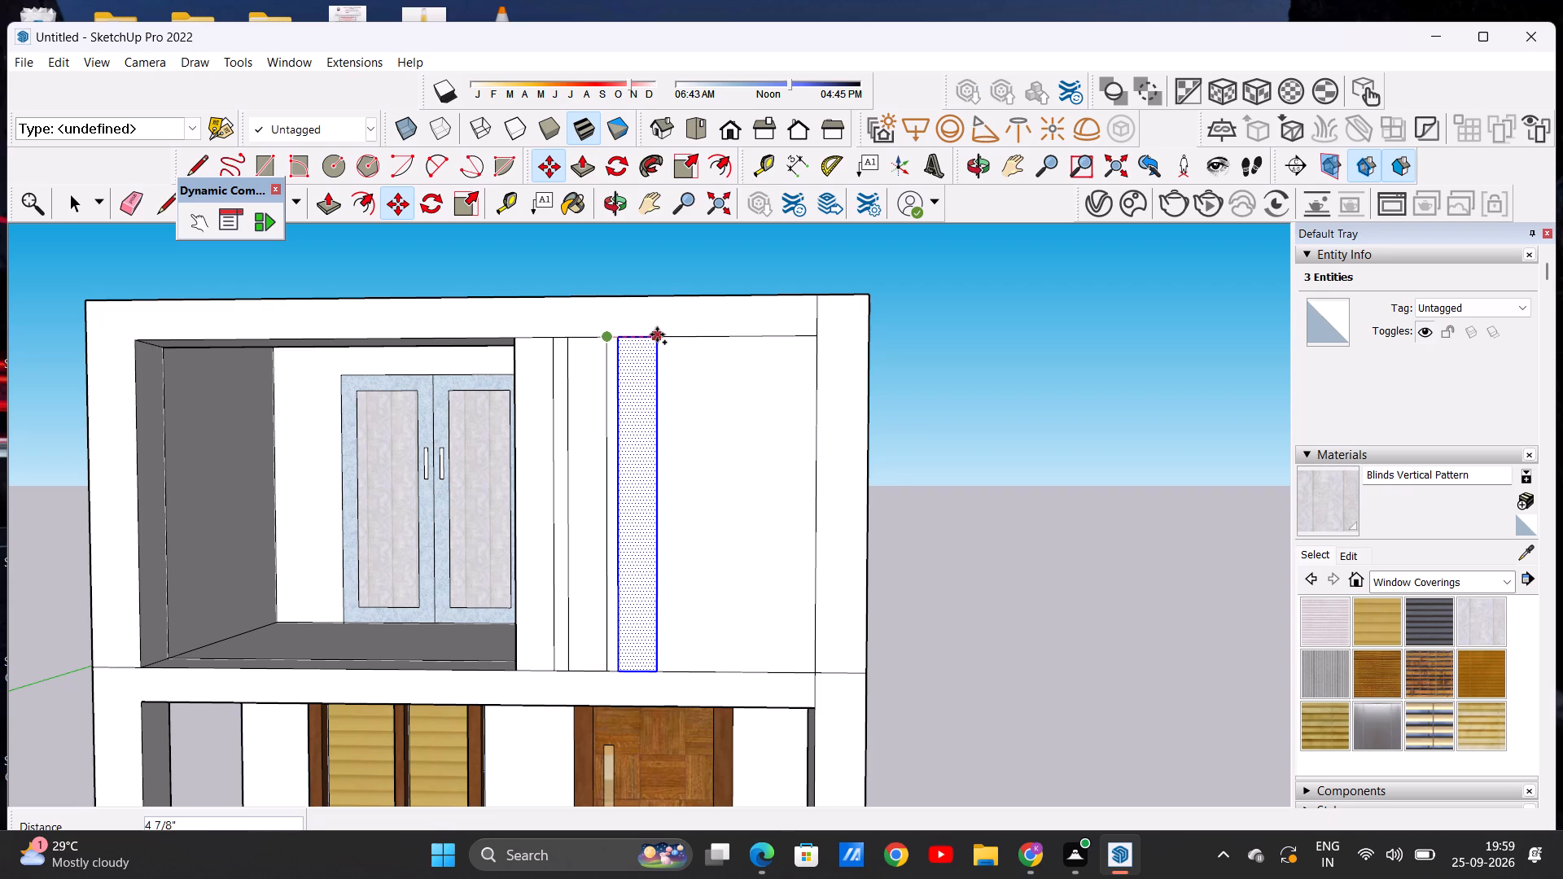
{"action": "left_click", "coordinate": [657, 335]}
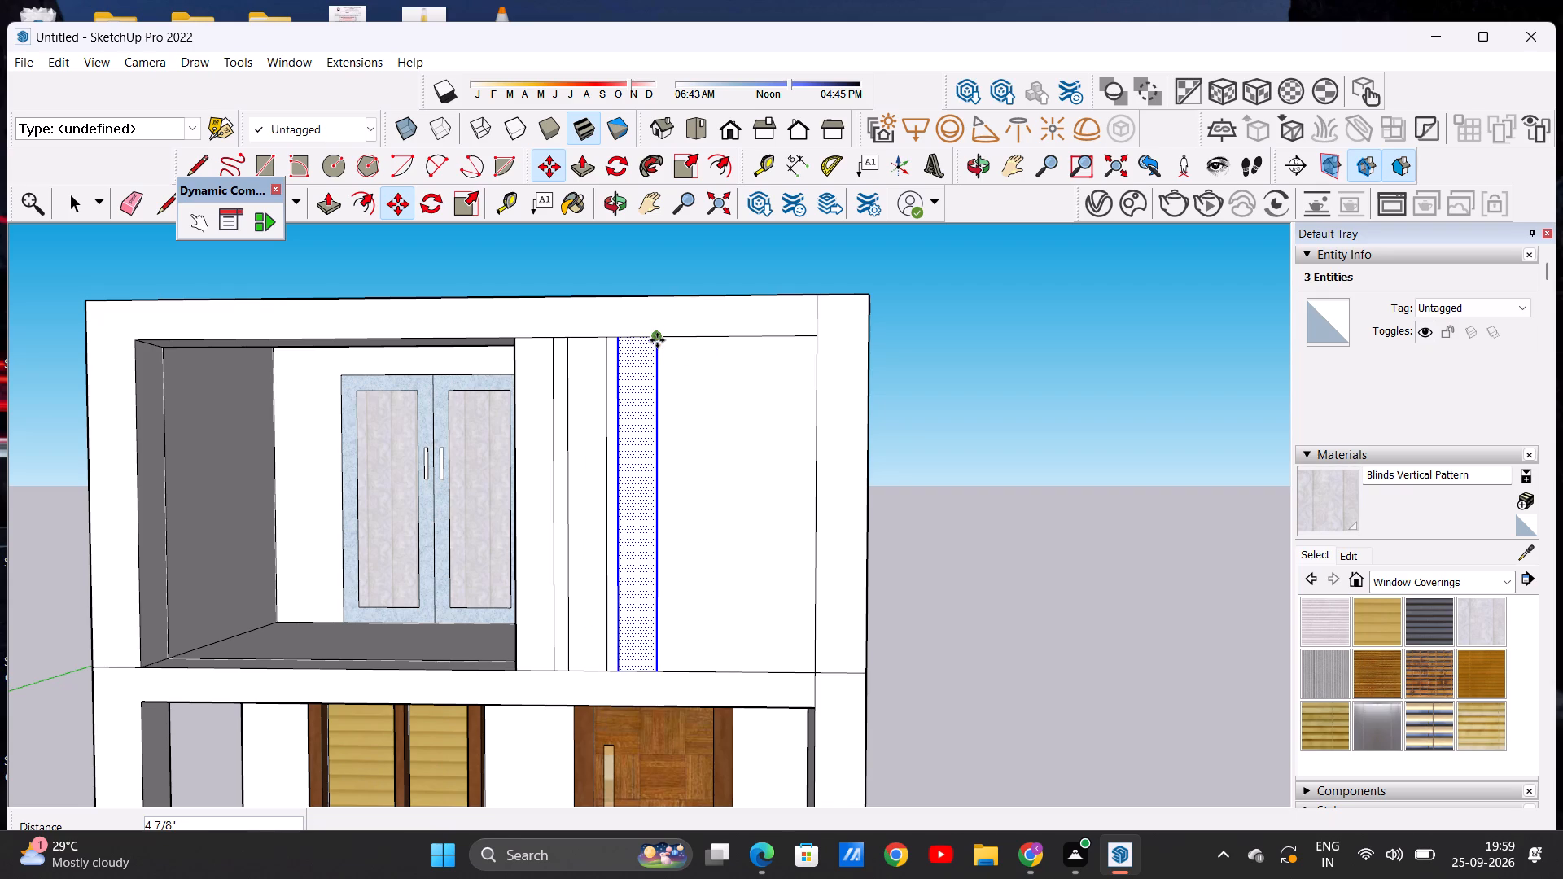
Copy the strip three more times at about 5" spacing, ending flush with the wall's outer edge.
{"action": "left_click", "coordinate": [657, 340]}
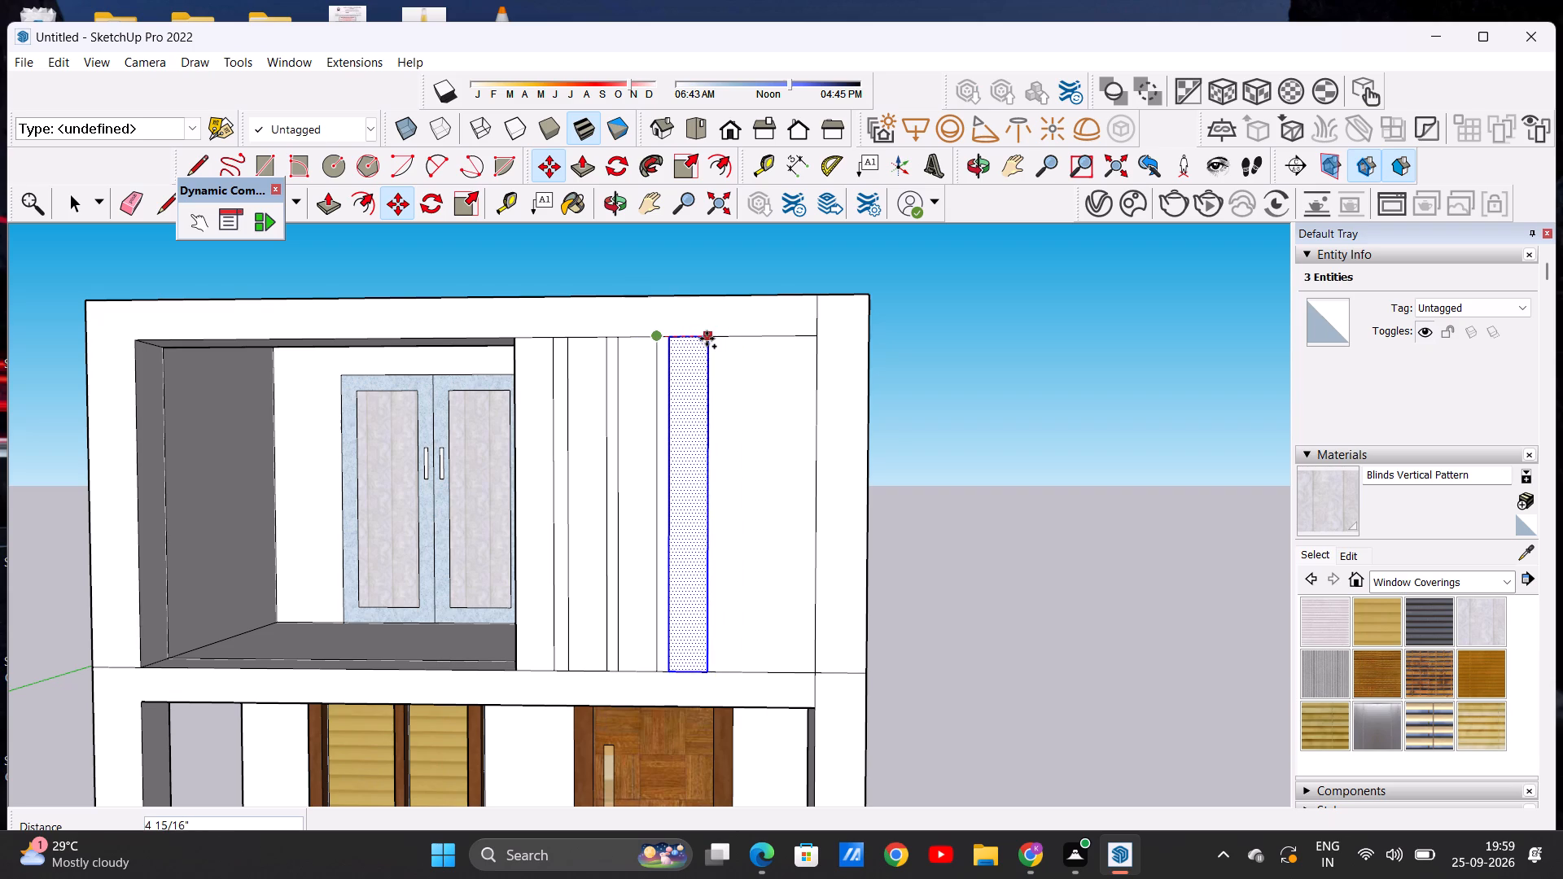
{"action": "left_click", "coordinate": [707, 339]}
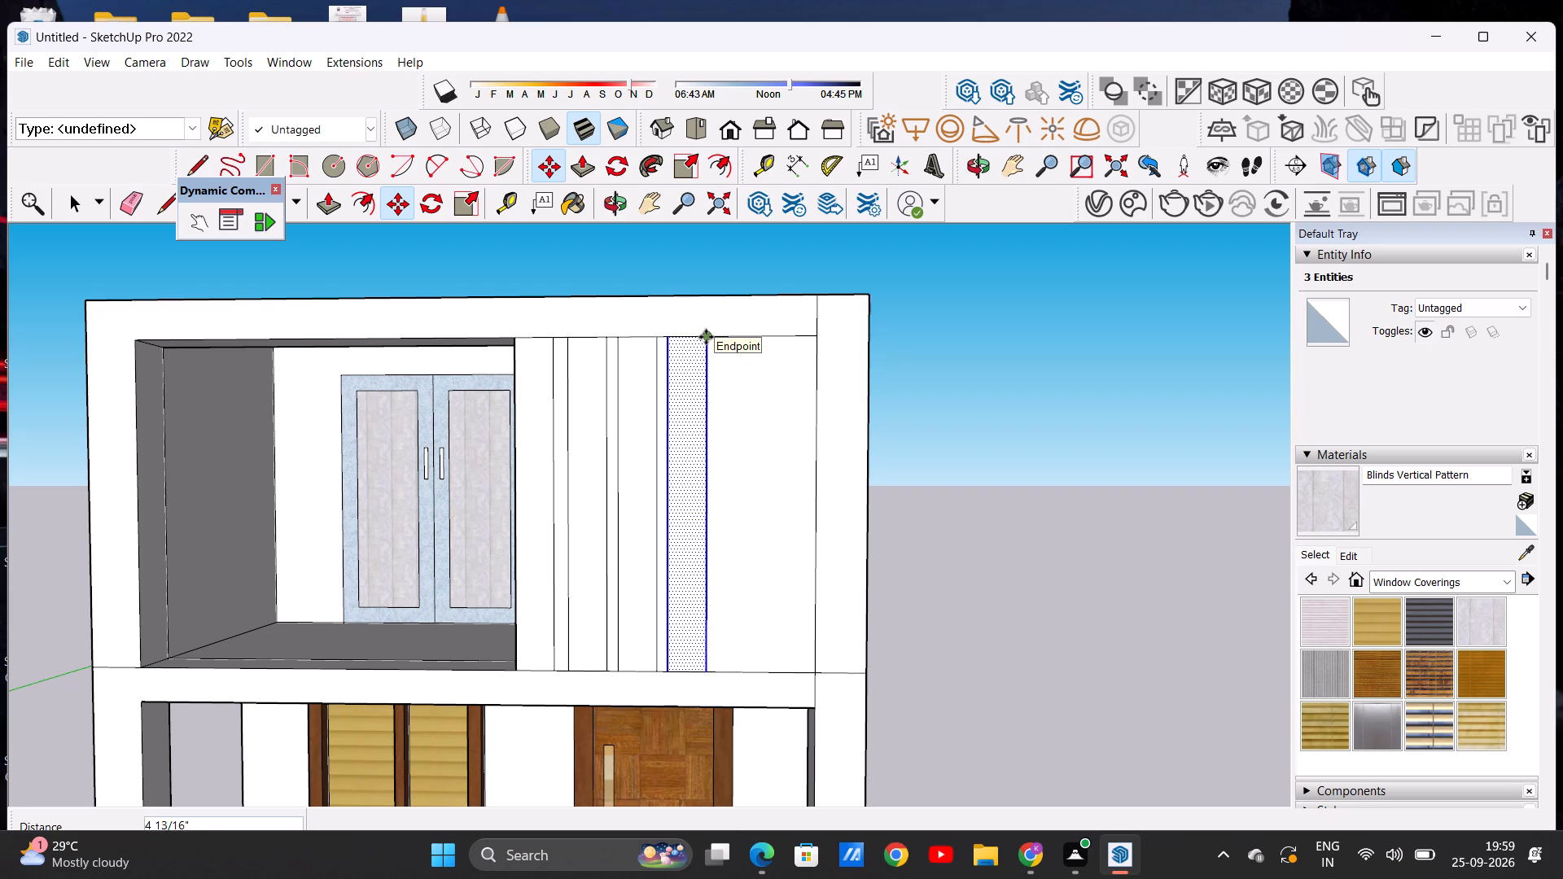
{"action": "left_click", "coordinate": [706, 337]}
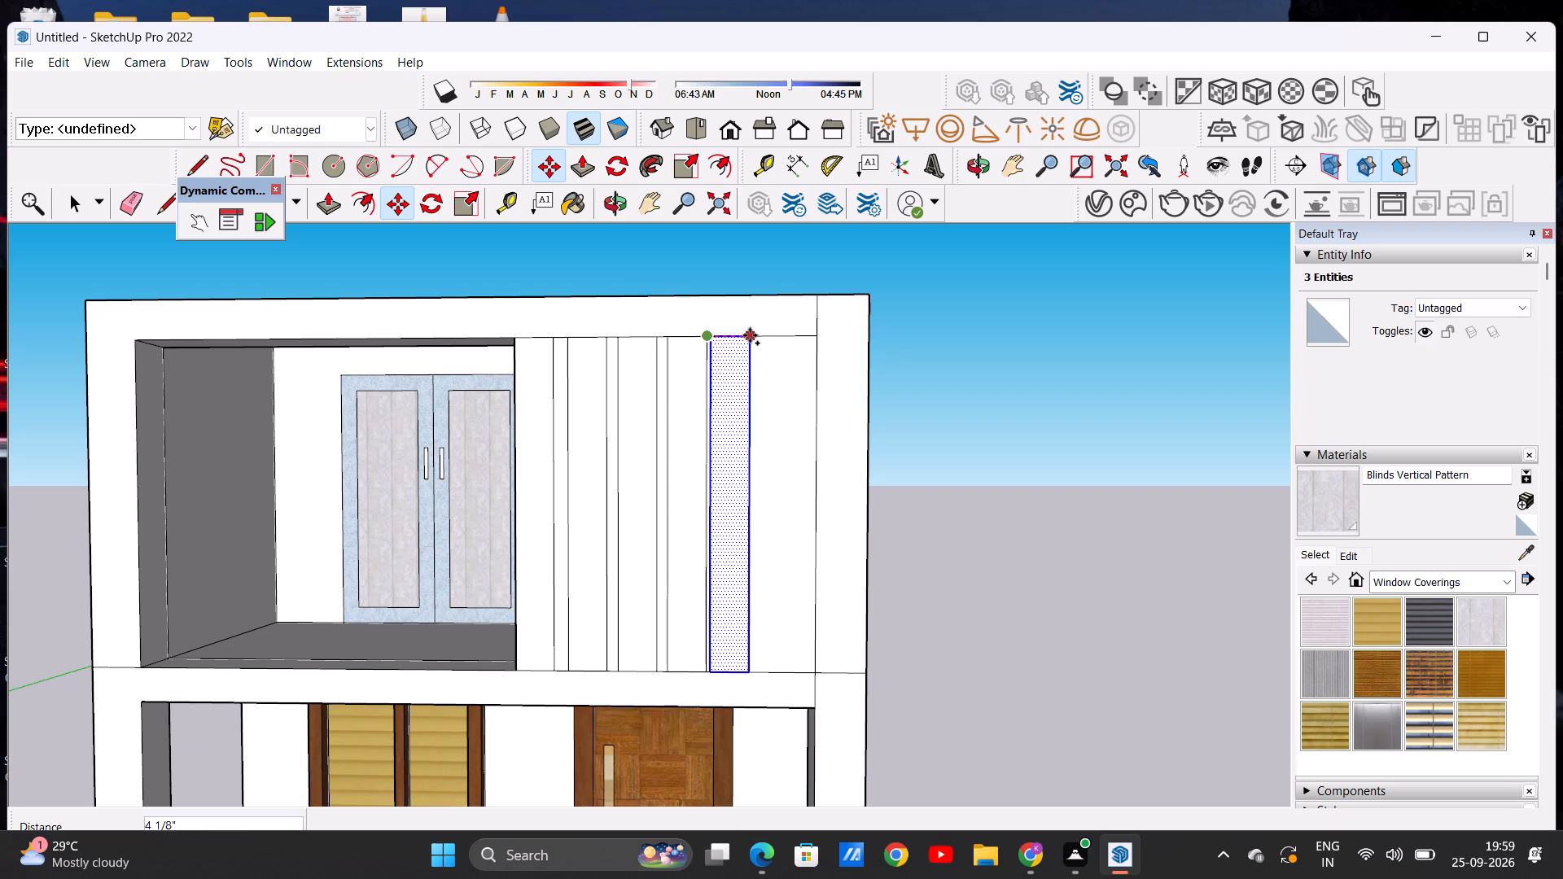
{"action": "left_click", "coordinate": [753, 335]}
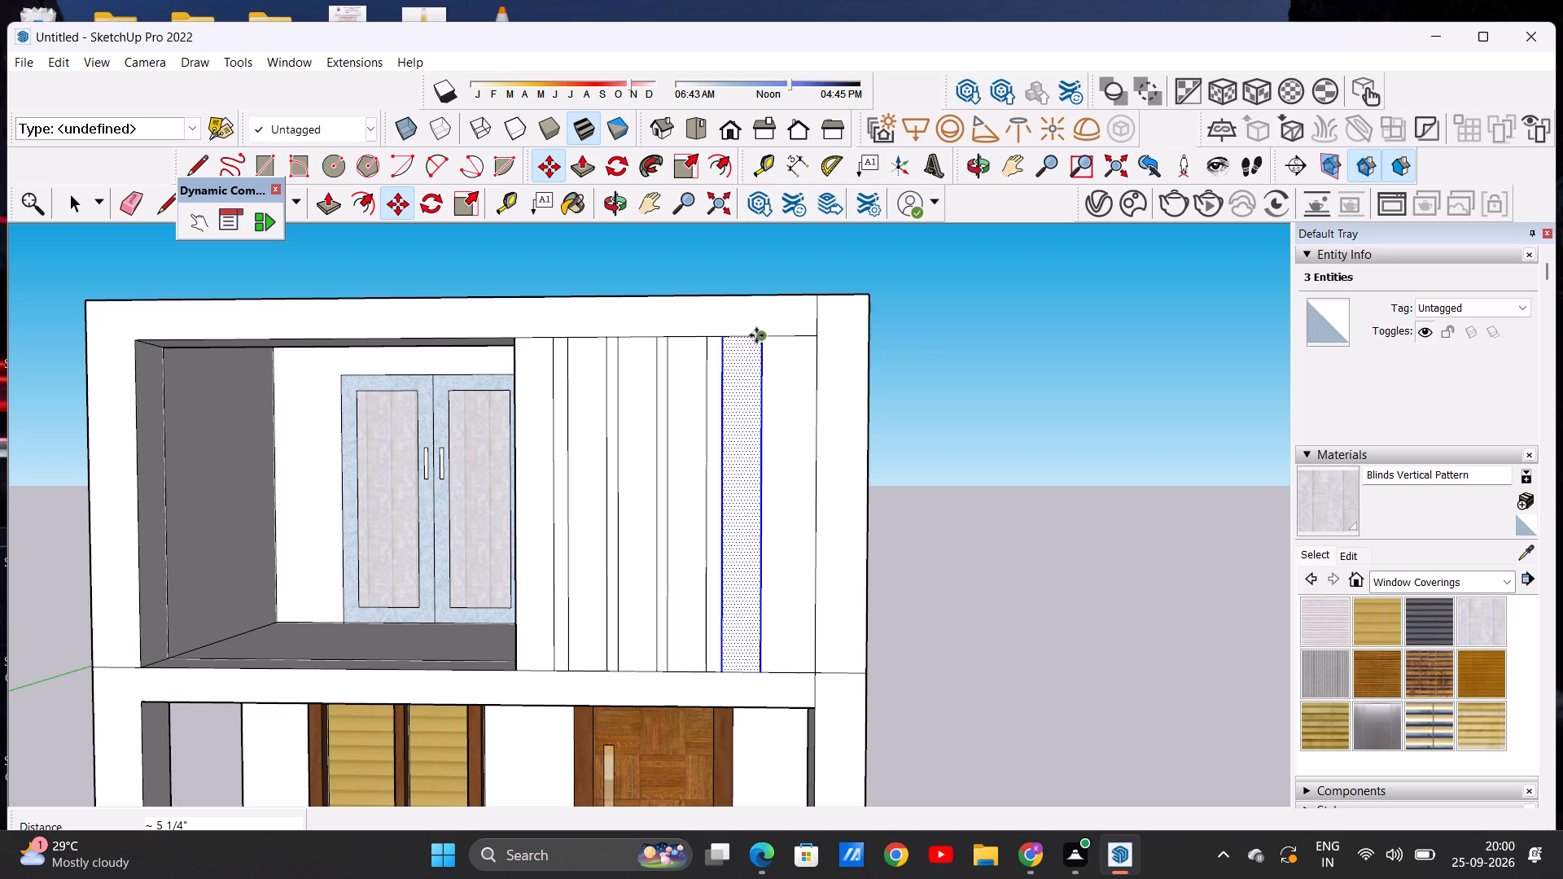
{"action": "left_click", "coordinate": [757, 335]}
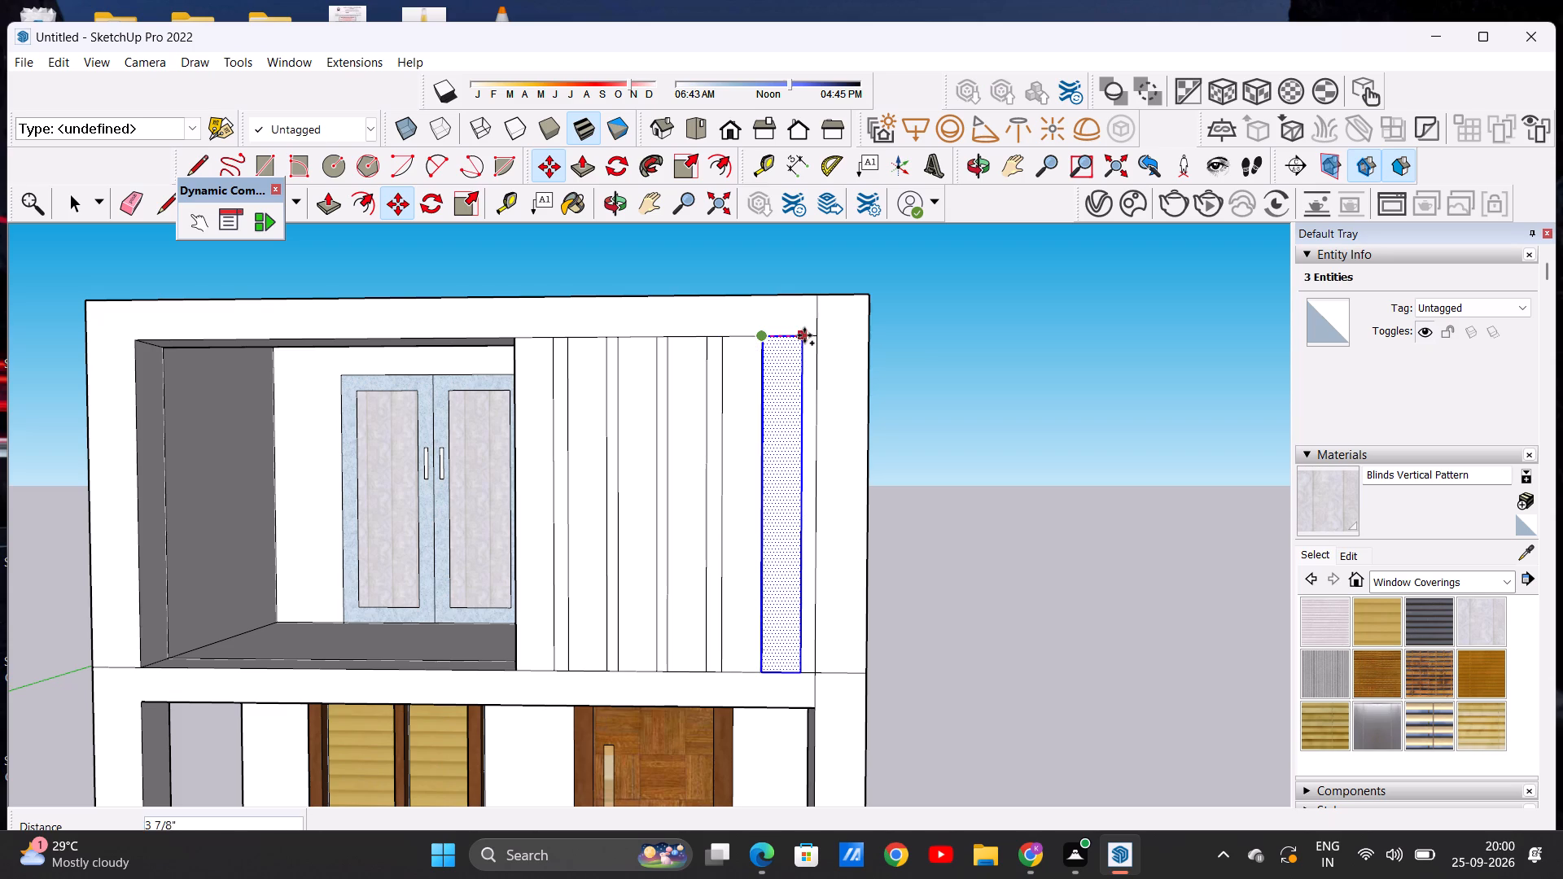
{"action": "left_click", "coordinate": [810, 335]}
{"action": "key", "text": "space"}
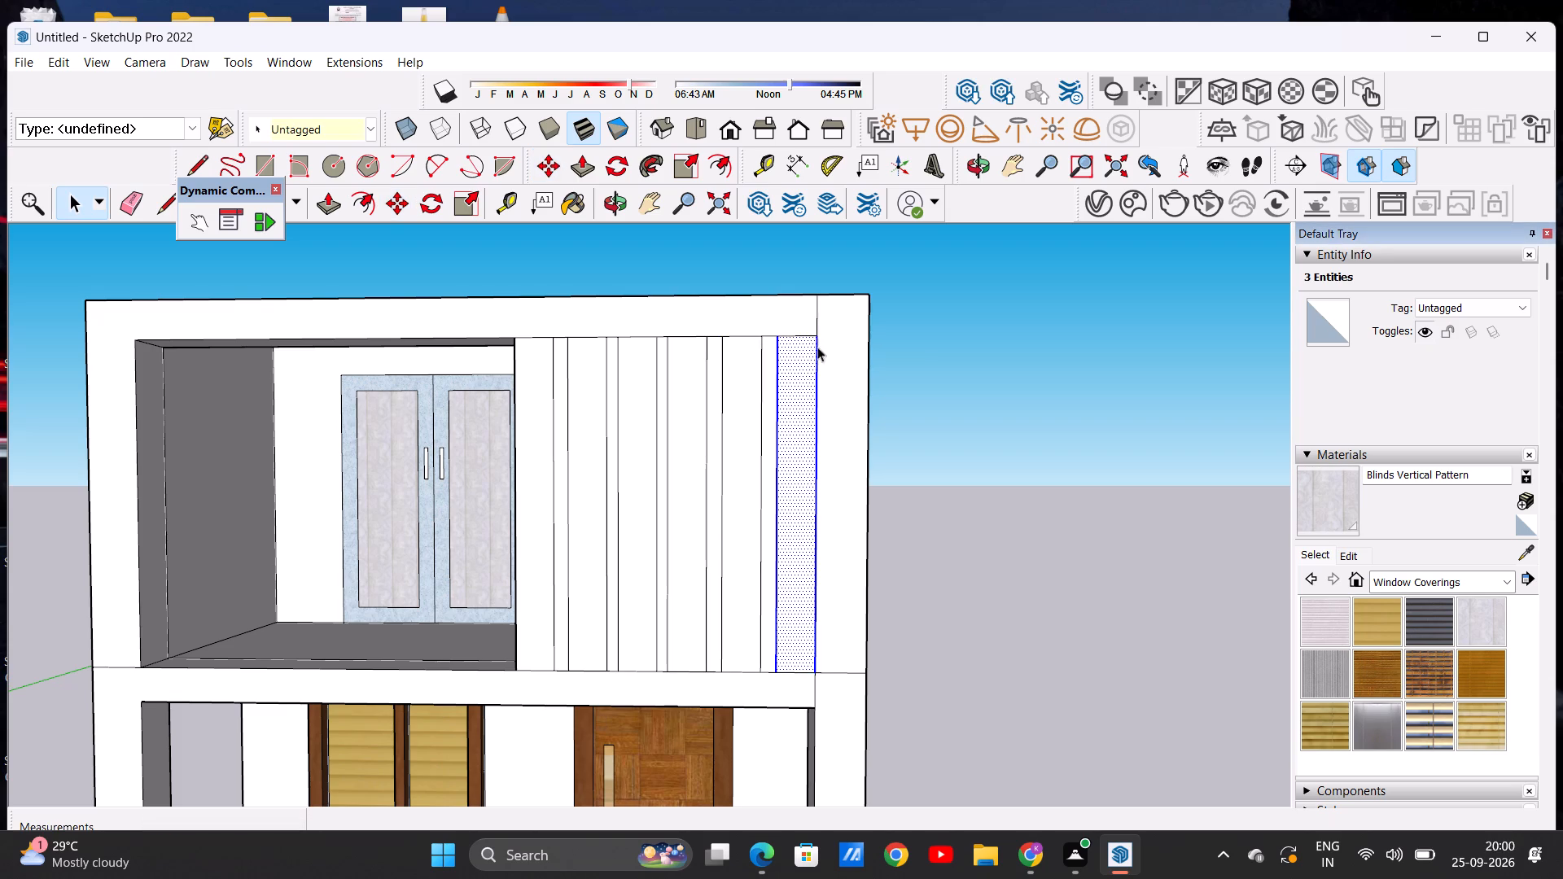
{"action": "left_click", "coordinate": [963, 396]}
Examine the balcony's striped front wall and the open half beside it from several angles and distances.
{"action": "scroll", "coordinate": [868, 406], "scroll_direction": "down", "scroll_amount": 4}
{"action": "middle_click_drag", "start_coordinate": [867, 409], "coordinate": [845, 537]}
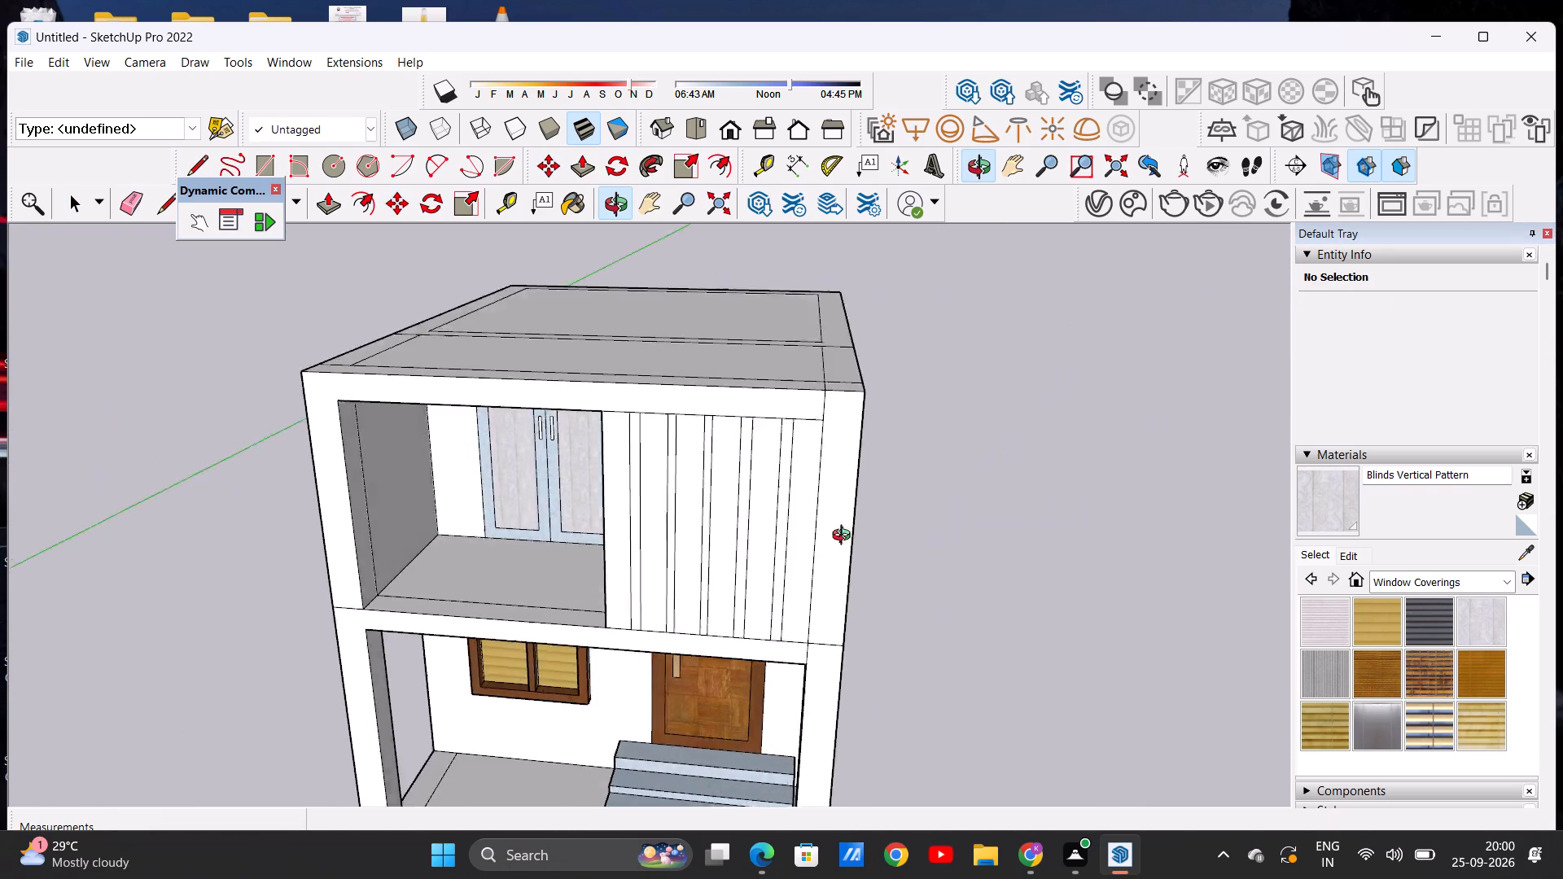
{"action": "middle_click_drag", "start_coordinate": [845, 537], "coordinate": [850, 479]}
{"action": "scroll", "coordinate": [887, 438], "scroll_direction": "down", "scroll_amount": 5}
{"action": "middle_click_drag", "start_coordinate": [799, 544], "coordinate": [910, 512]}
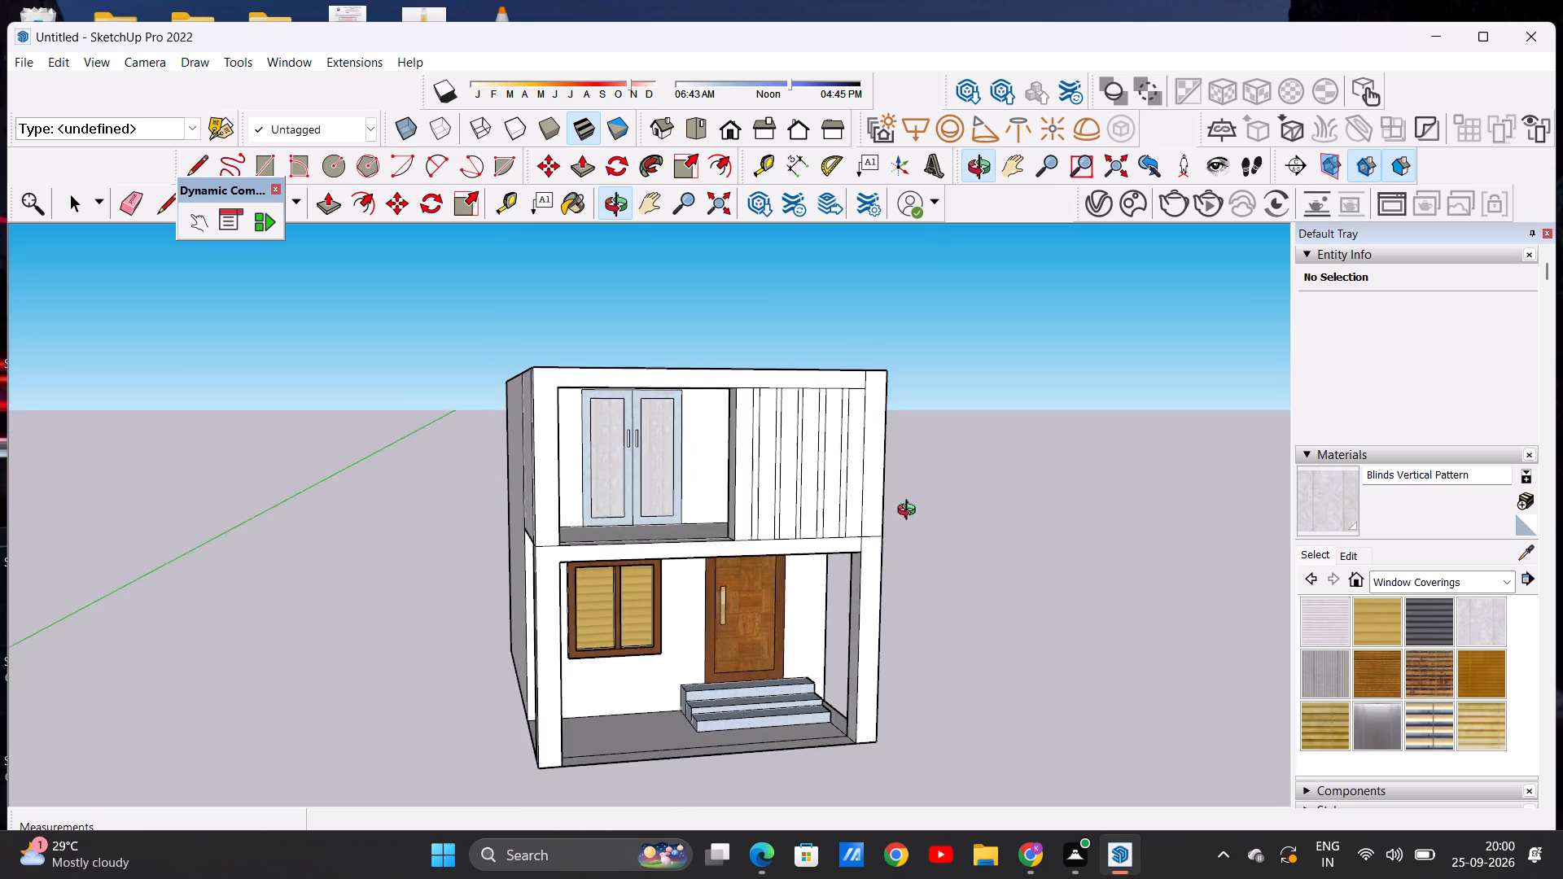
{"action": "middle_click_drag", "start_coordinate": [910, 512], "coordinate": [935, 531]}
{"action": "scroll", "coordinate": [720, 467], "scroll_direction": "up", "scroll_amount": 6}
{"action": "middle_click_drag", "start_coordinate": [732, 485], "coordinate": [759, 538]}
{"action": "scroll", "coordinate": [780, 505], "scroll_direction": "up", "scroll_amount": 2}
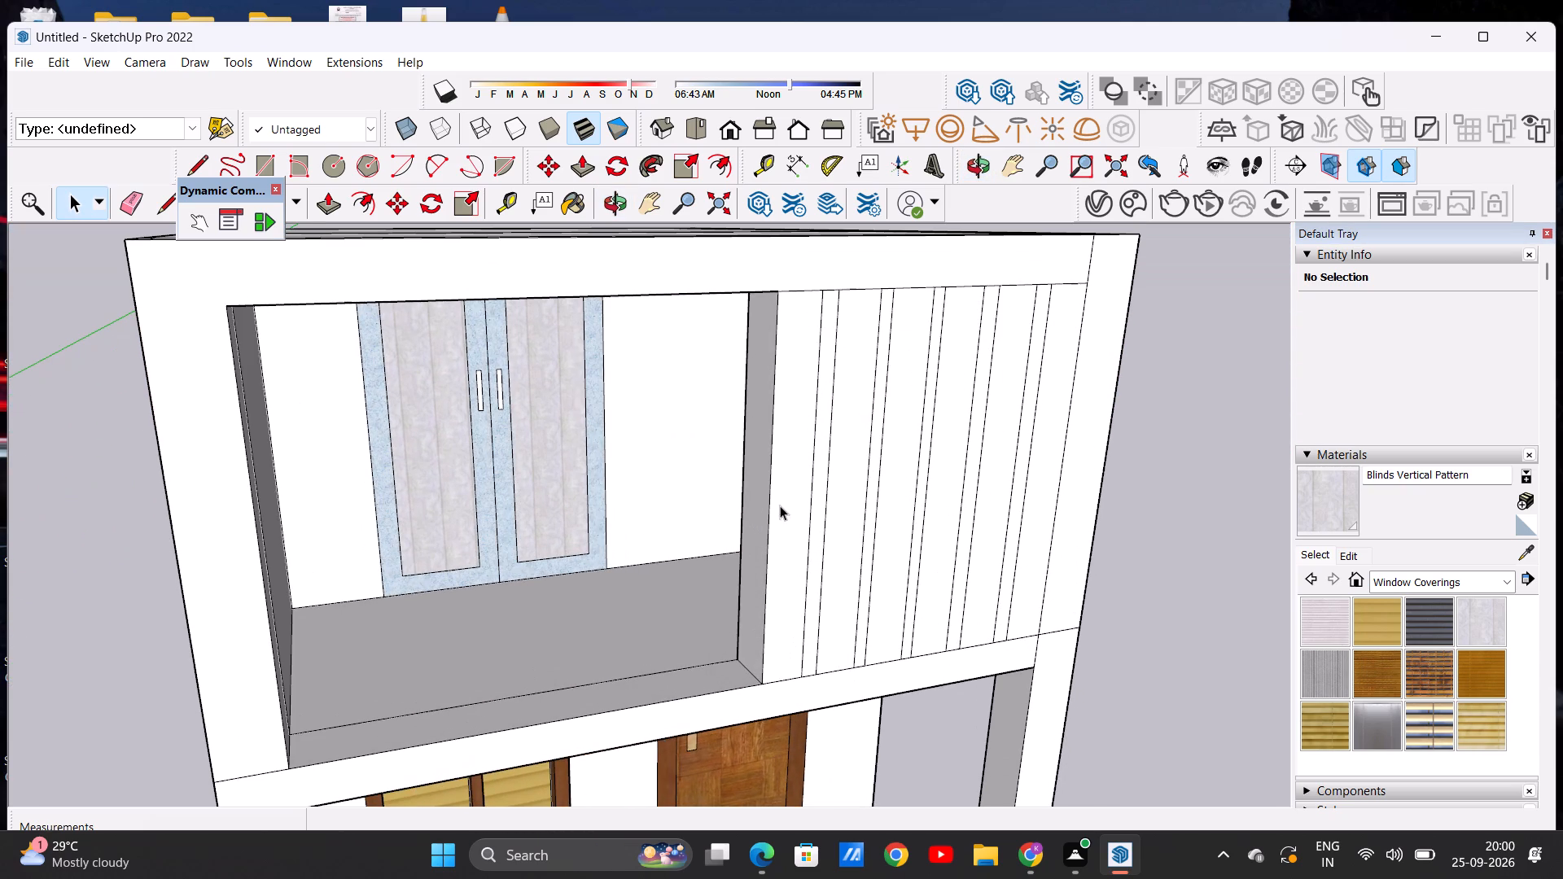
{"action": "left_click", "coordinate": [333, 212]}
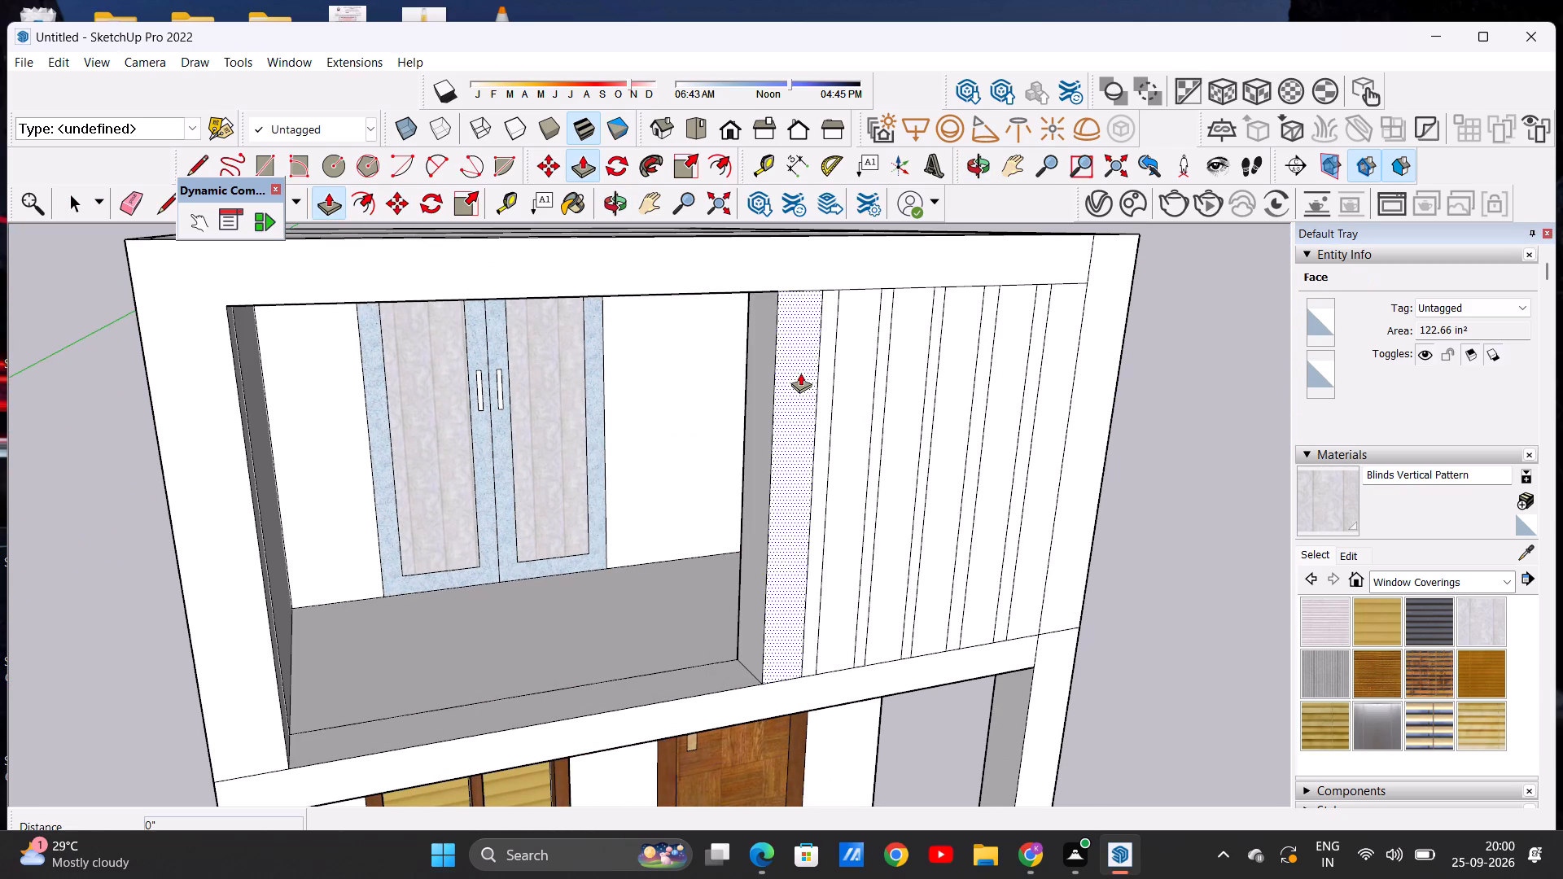
{"action": "key", "text": "space"}
Paint the six wide vertical strips of the balcony wall with the Blinds Wood Light material.
{"action": "middle_click_drag", "start_coordinate": [862, 555], "coordinate": [771, 448]}
{"action": "scroll", "coordinate": [731, 509], "scroll_direction": "down", "scroll_amount": 5}
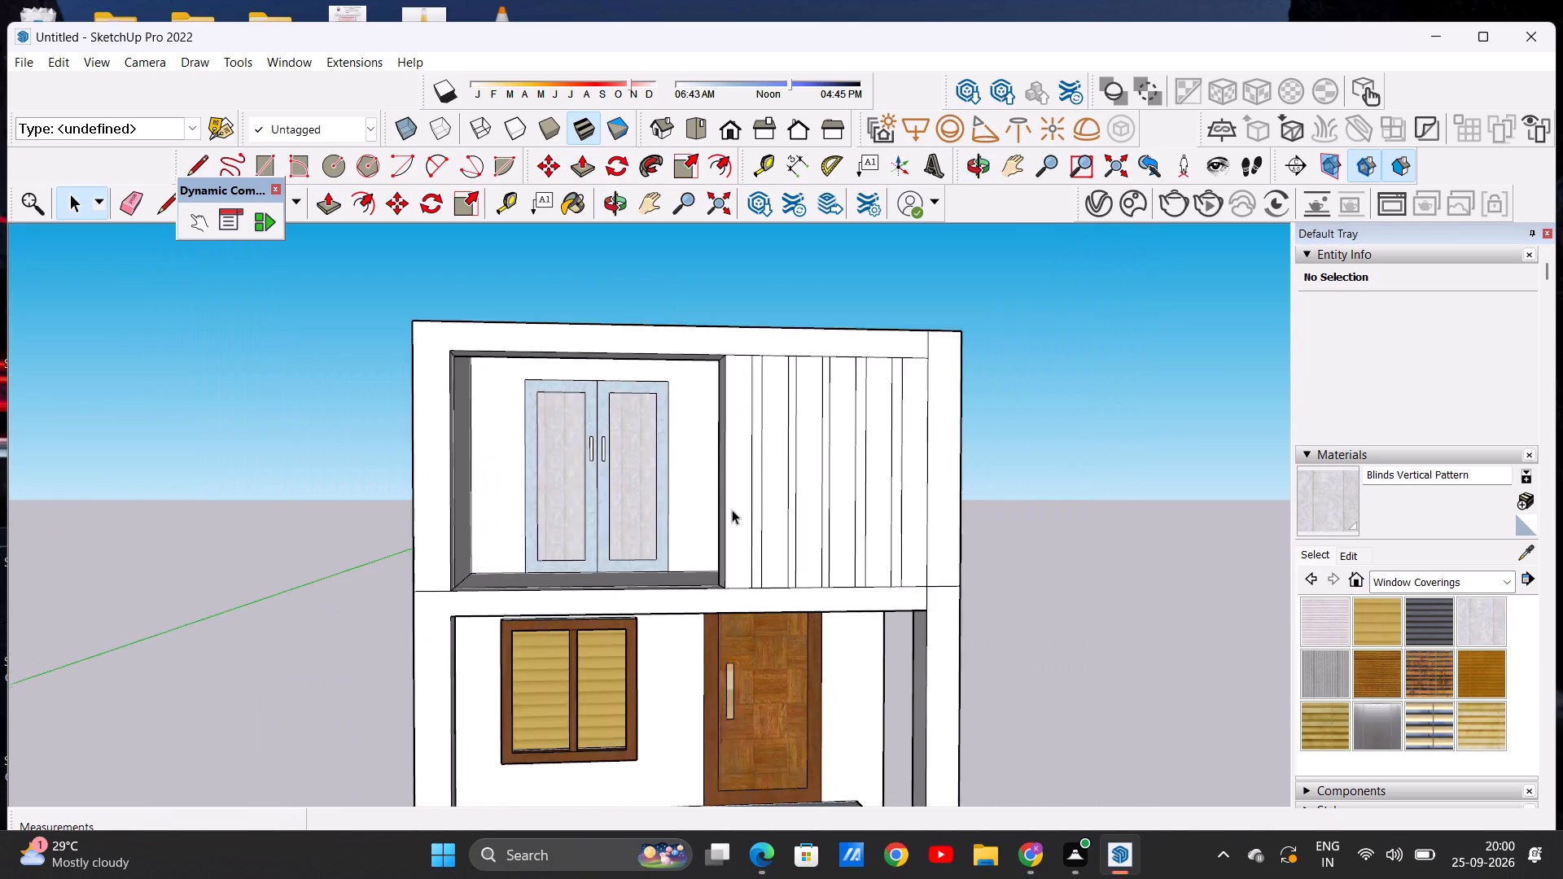
{"action": "scroll", "coordinate": [732, 509], "scroll_direction": "down", "scroll_amount": 3}
{"action": "middle_click_drag", "start_coordinate": [825, 541], "coordinate": [755, 527]}
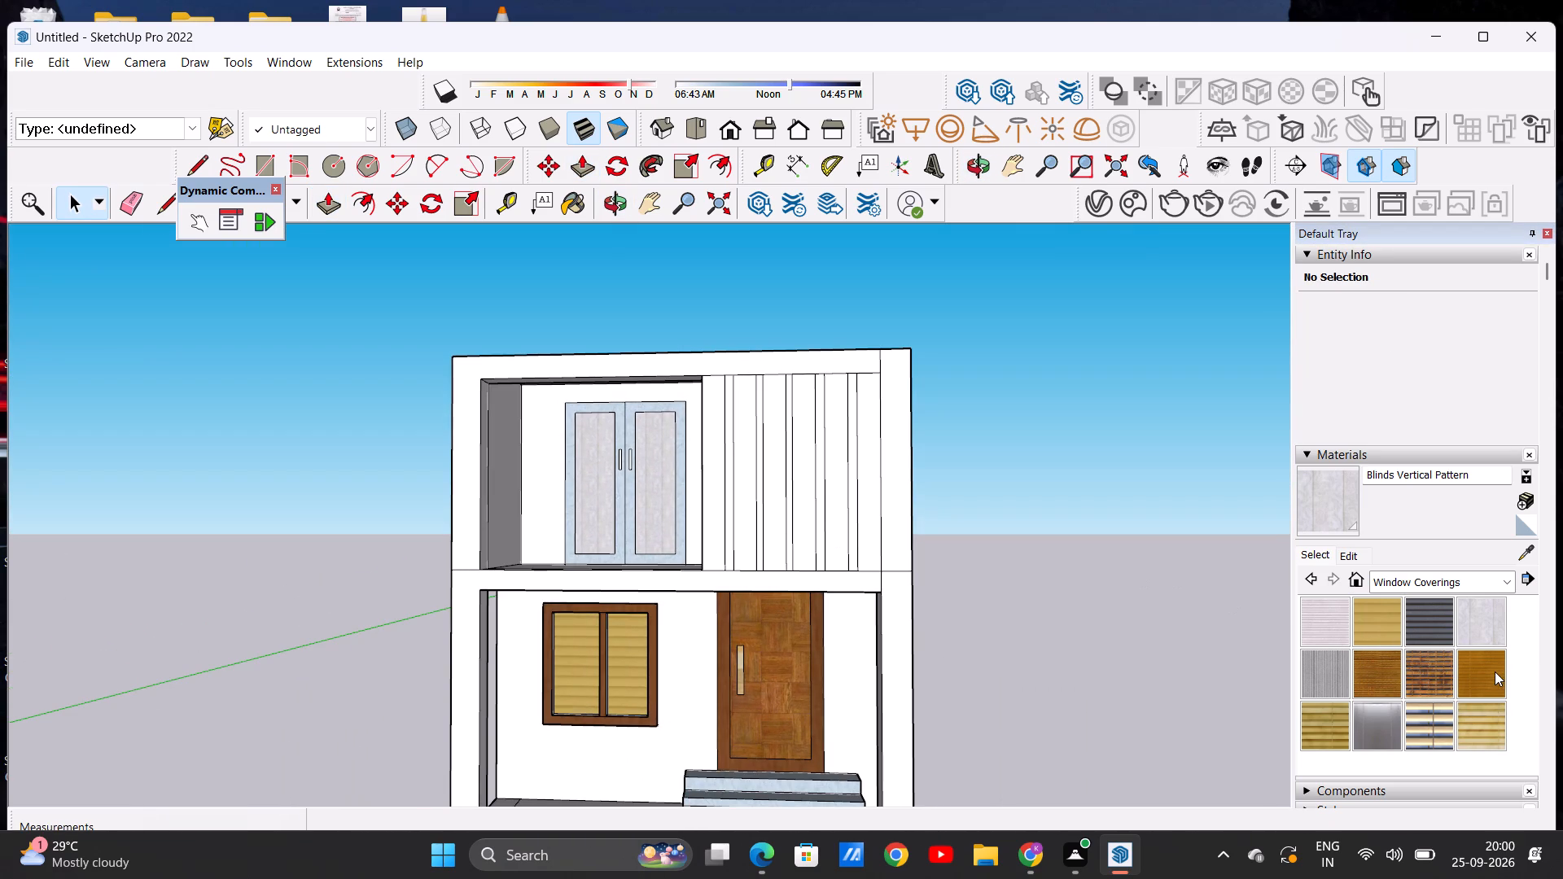
{"action": "left_click", "coordinate": [1495, 671]}
{"action": "scroll", "coordinate": [740, 514], "scroll_direction": "up", "scroll_amount": 4}
{"action": "left_click", "coordinate": [691, 509]}
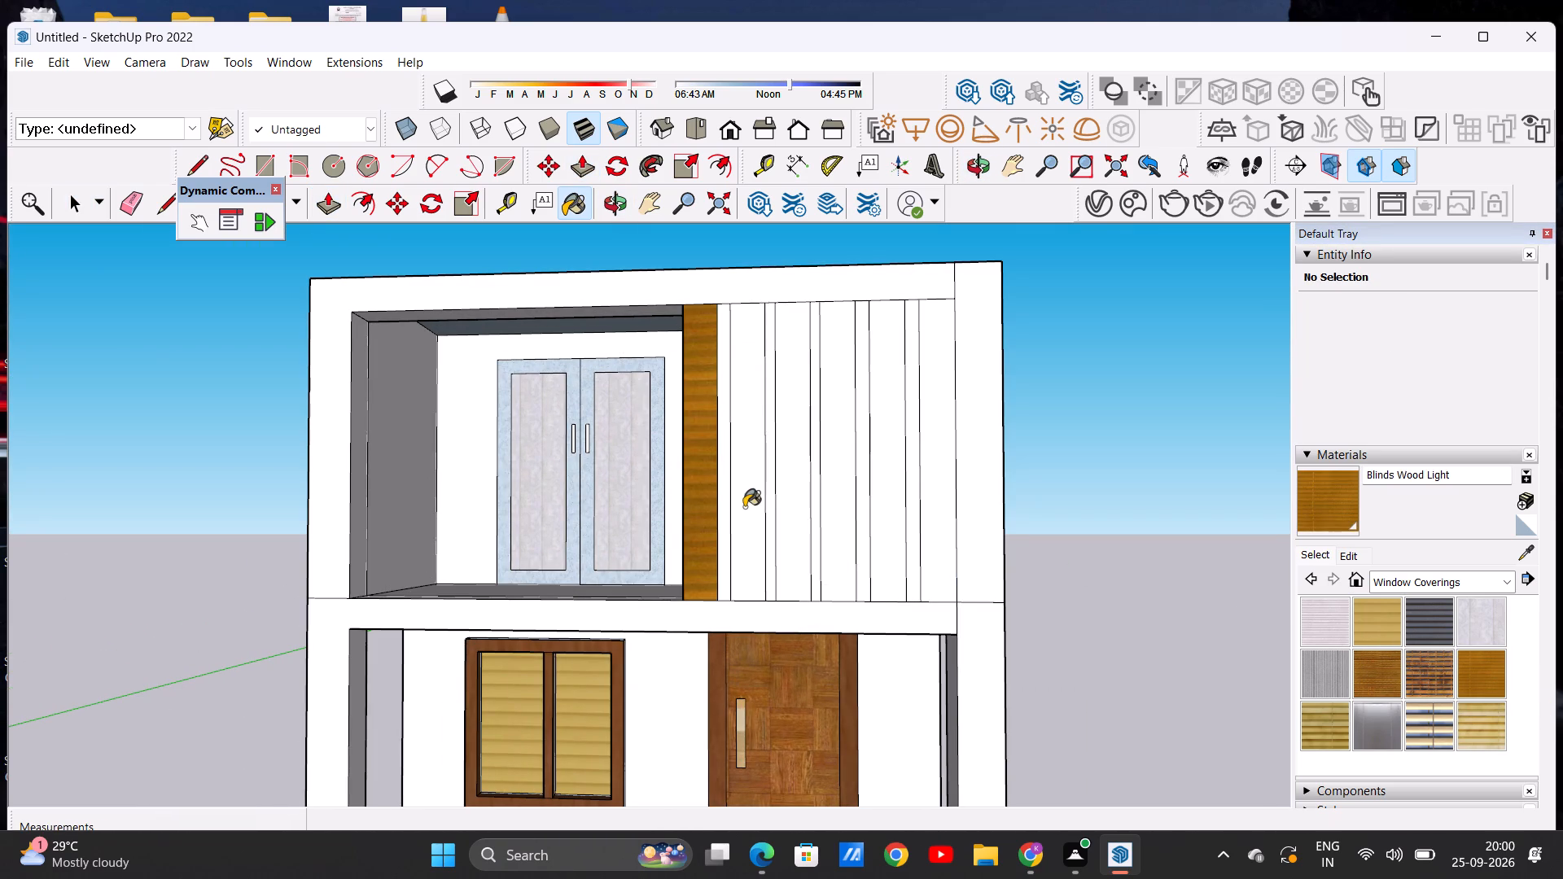
{"action": "left_click", "coordinate": [744, 507]}
{"action": "left_click", "coordinate": [783, 513]}
{"action": "left_click", "coordinate": [837, 514]}
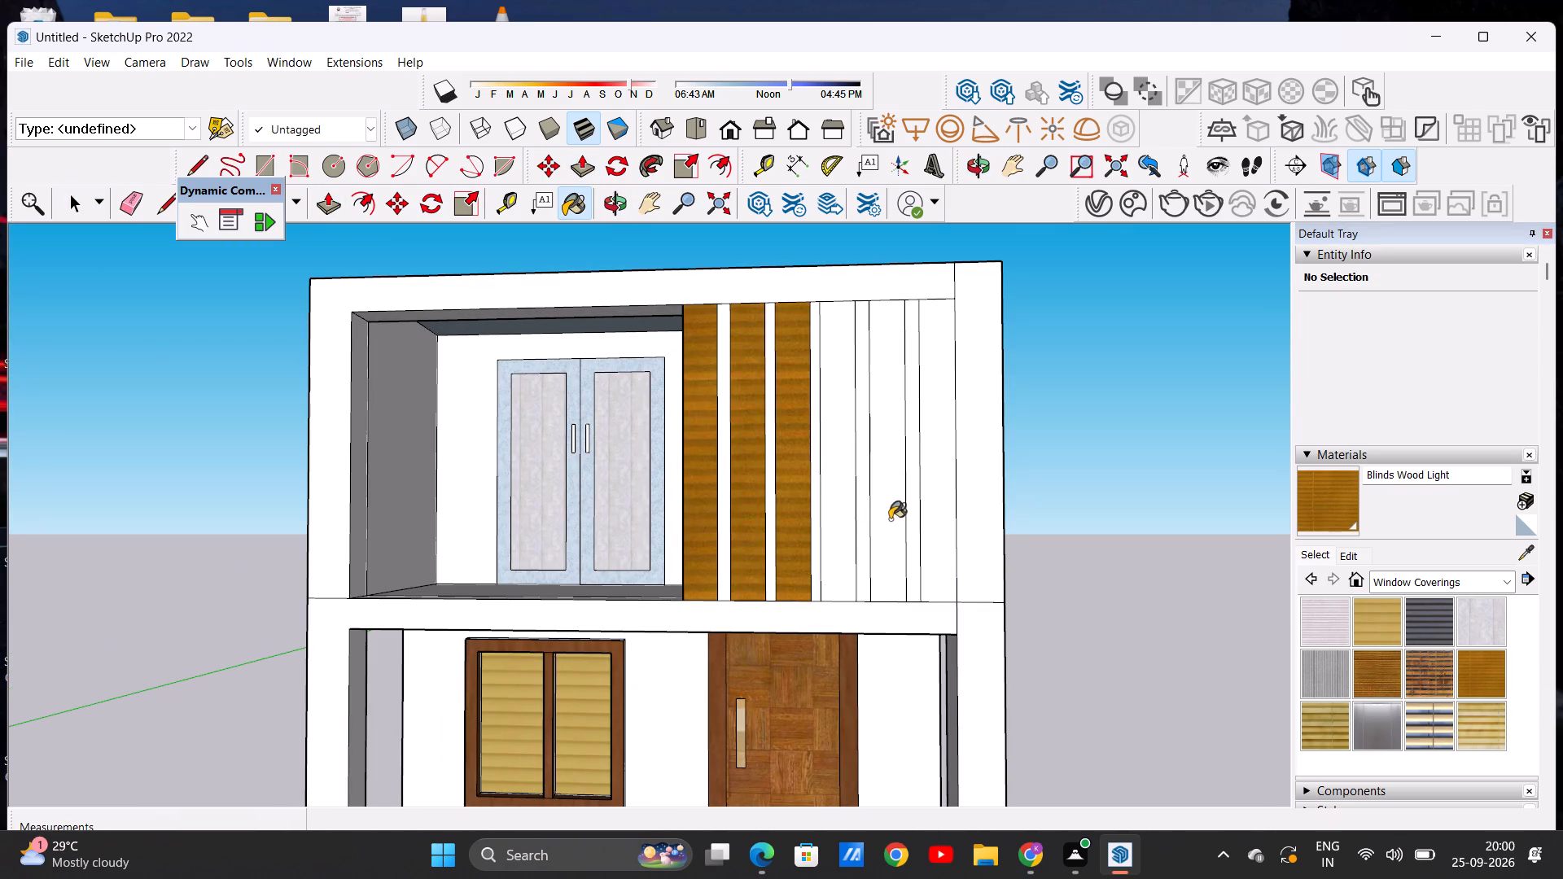
{"action": "left_click", "coordinate": [893, 523]}
{"action": "left_click", "coordinate": [934, 531]}
Paint the five narrow gaps between the wooden strips with Formica Laminate Dark from the Synthetic Surfaces materials.
{"action": "scroll", "coordinate": [957, 459], "scroll_direction": "down", "scroll_amount": 7}
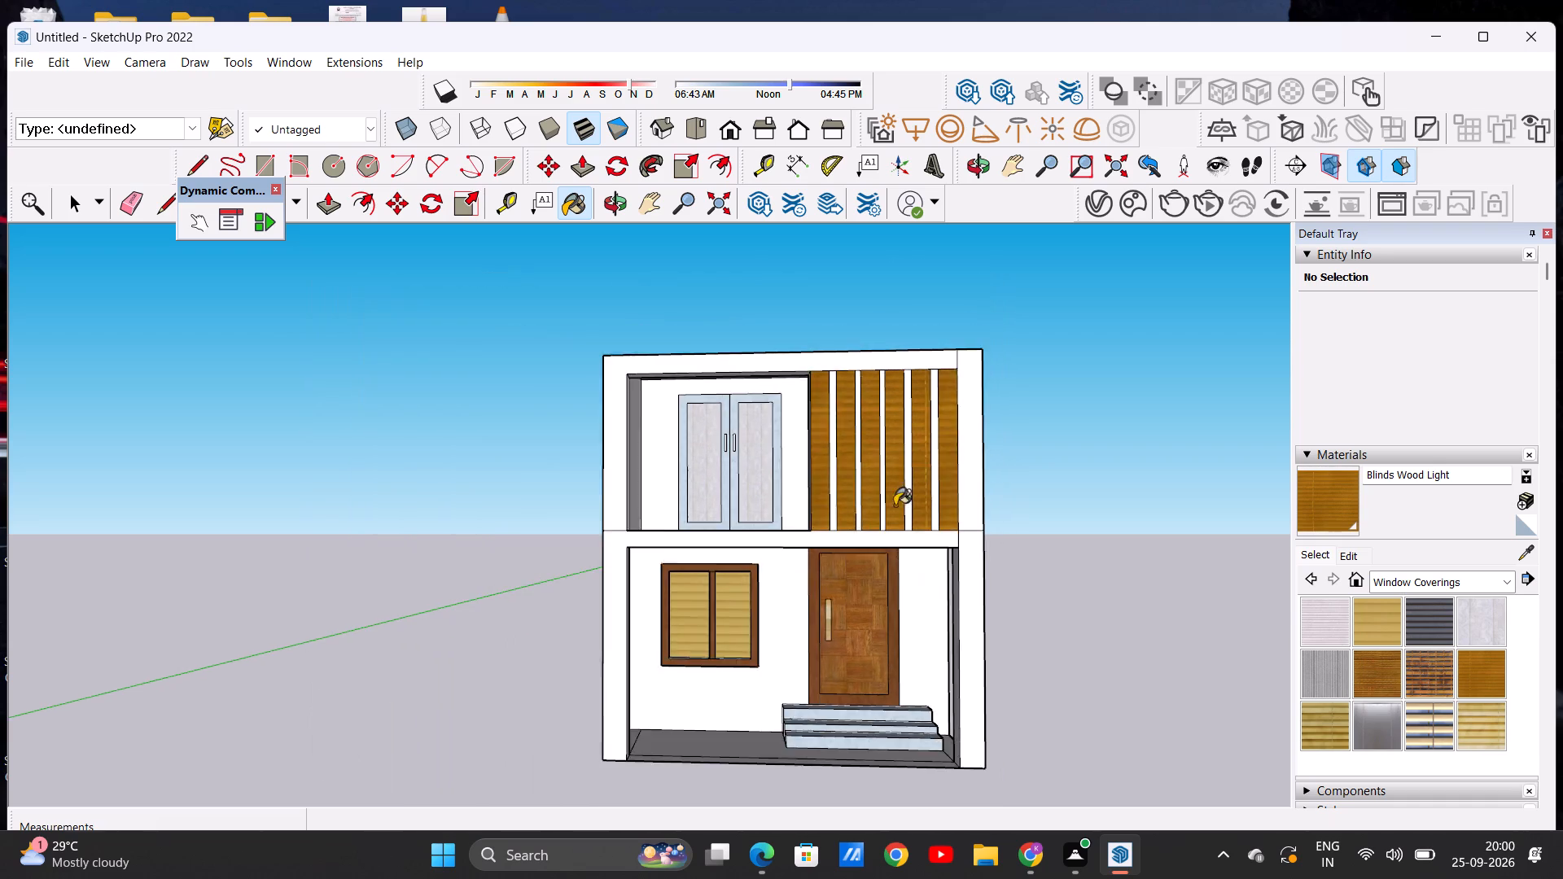
{"action": "scroll", "coordinate": [895, 505], "scroll_direction": "down", "scroll_amount": 1}
{"action": "middle_click_drag", "start_coordinate": [885, 514], "coordinate": [861, 565]}
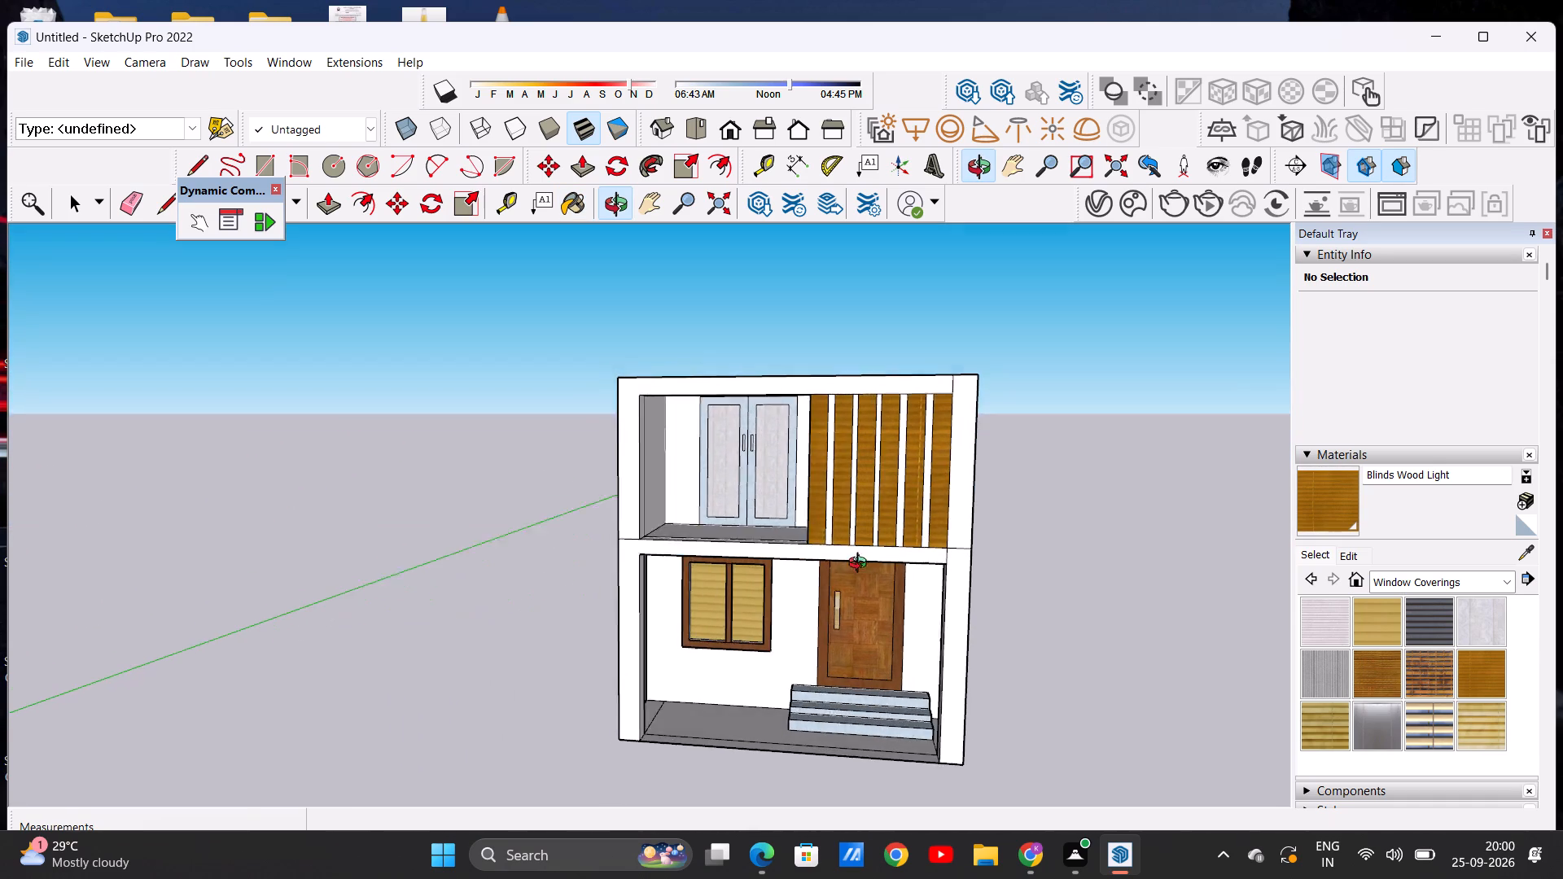
{"action": "middle_click_drag", "start_coordinate": [861, 565], "coordinate": [871, 571]}
{"action": "scroll", "coordinate": [866, 516], "scroll_direction": "up", "scroll_amount": 10}
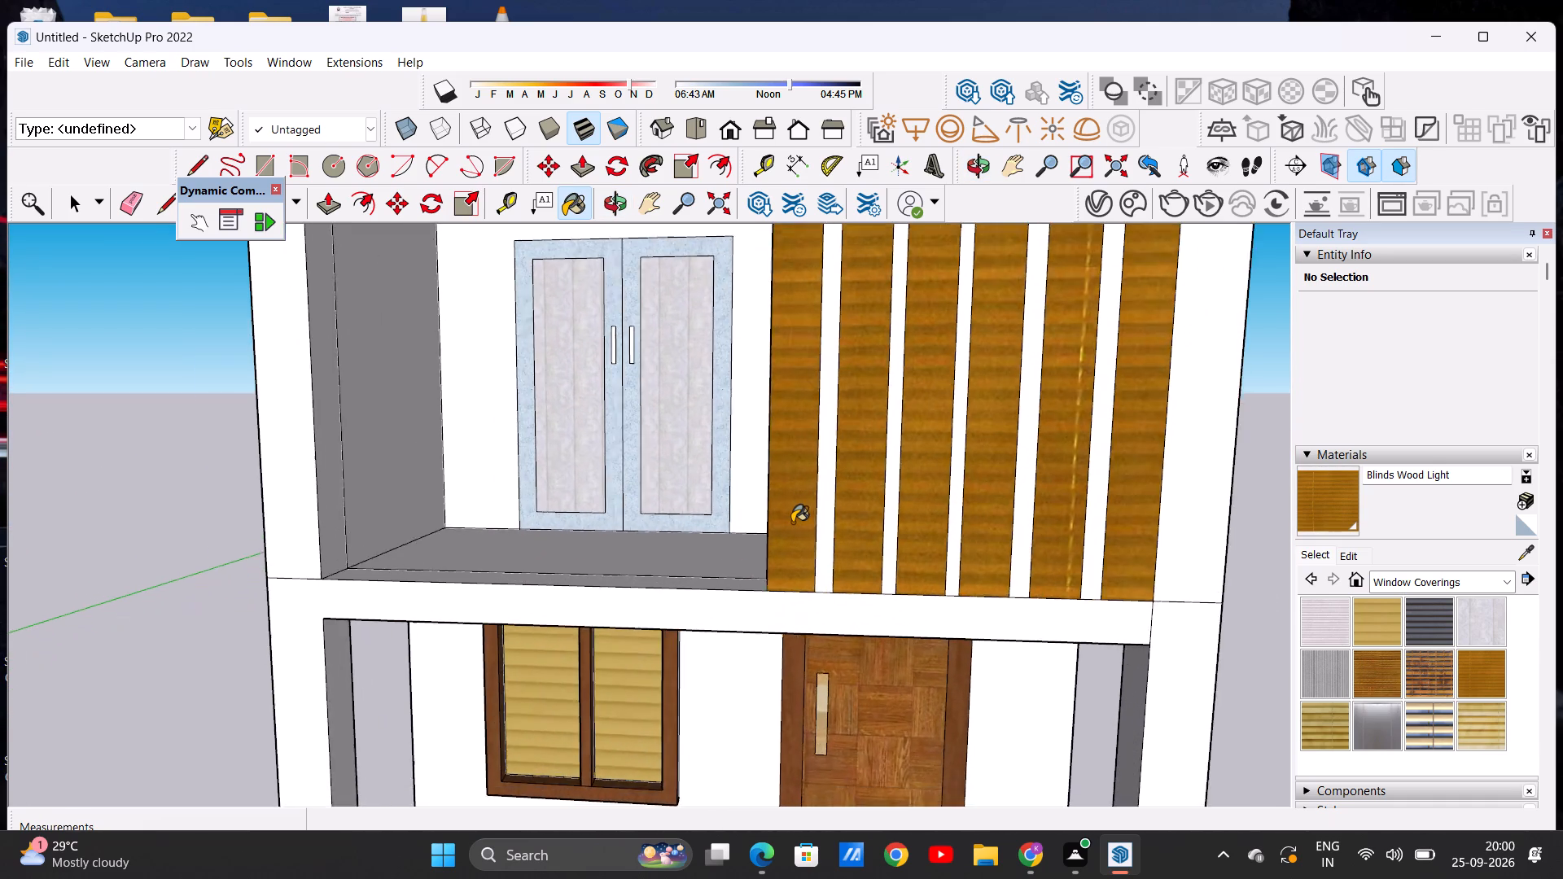
{"action": "scroll", "coordinate": [792, 523], "scroll_direction": "up", "scroll_amount": 2}
{"action": "scroll", "coordinate": [794, 508], "scroll_direction": "down", "scroll_amount": 17}
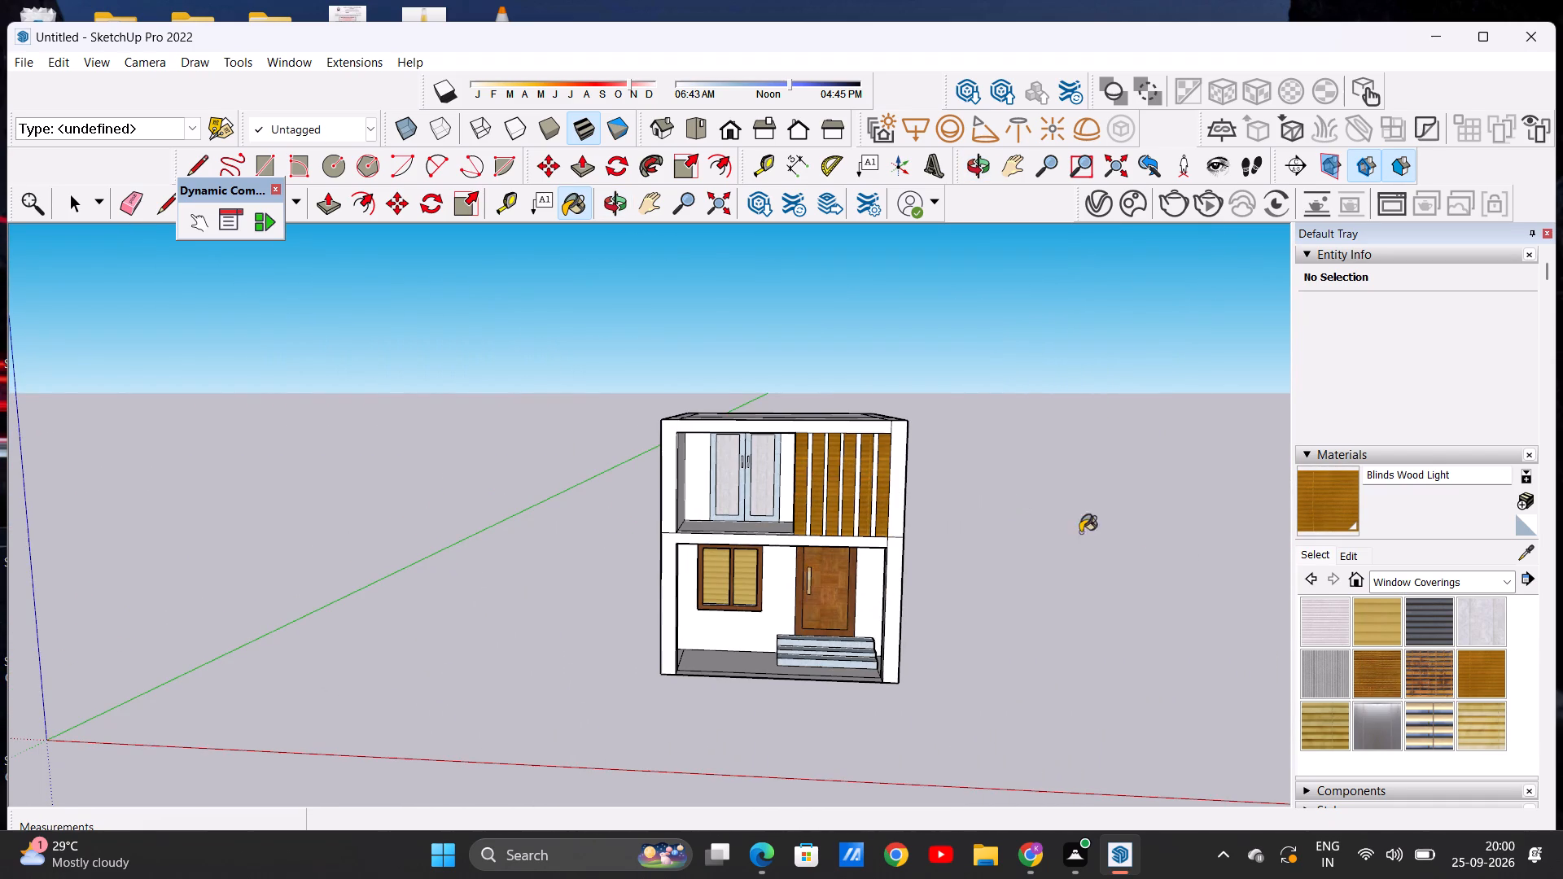
{"action": "left_click", "coordinate": [1499, 575]}
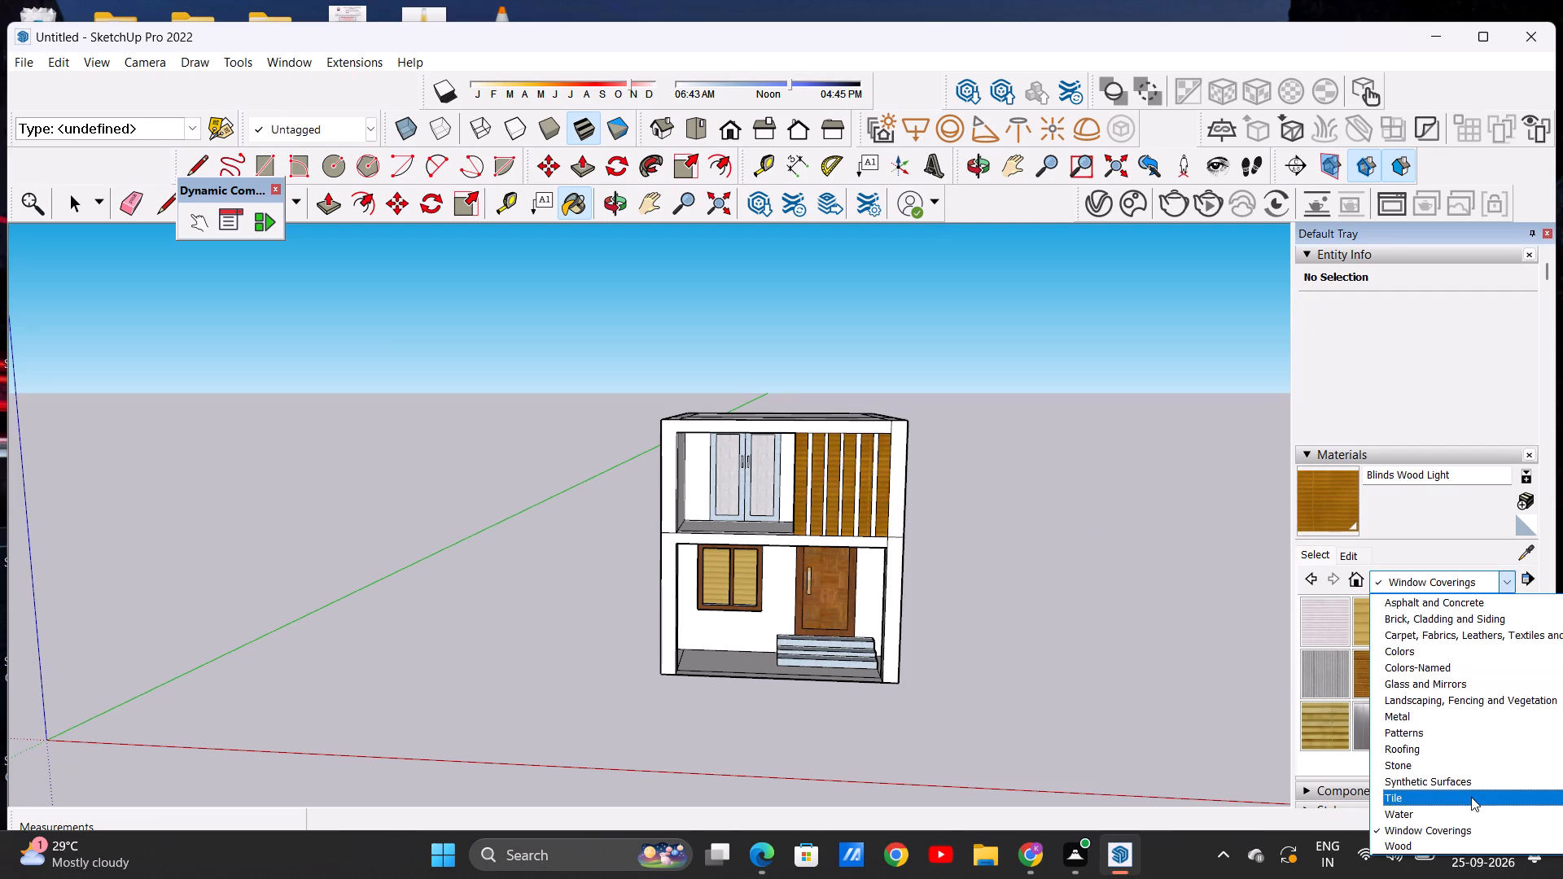
{"action": "left_click", "coordinate": [1469, 787]}
{"action": "left_click", "coordinate": [1485, 620]}
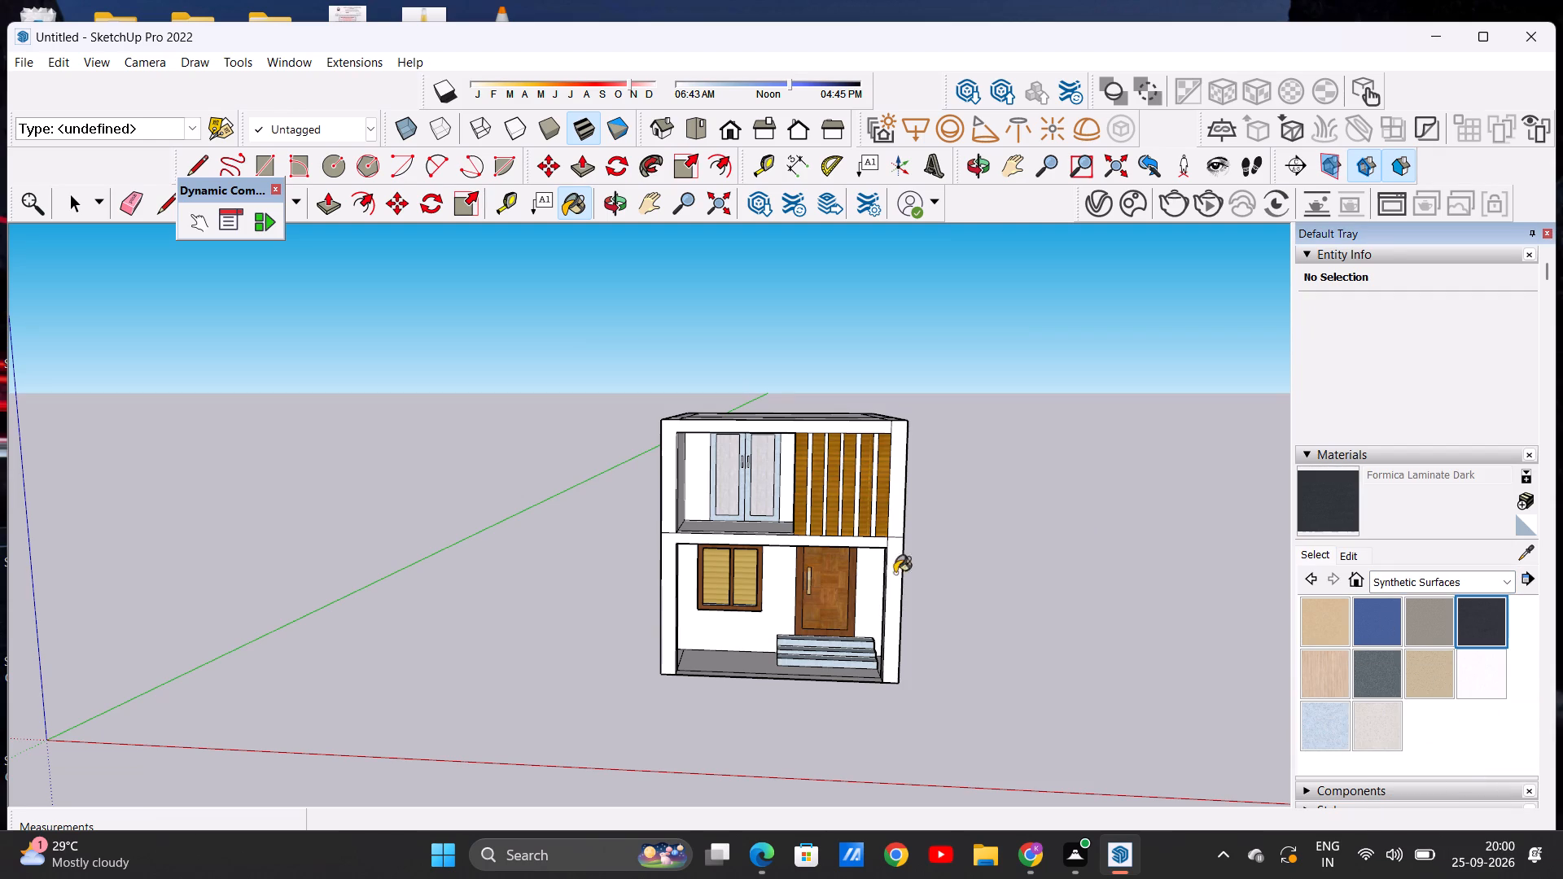
{"action": "scroll", "coordinate": [802, 511], "scroll_direction": "up", "scroll_amount": 14}
{"action": "left_click", "coordinate": [826, 481]}
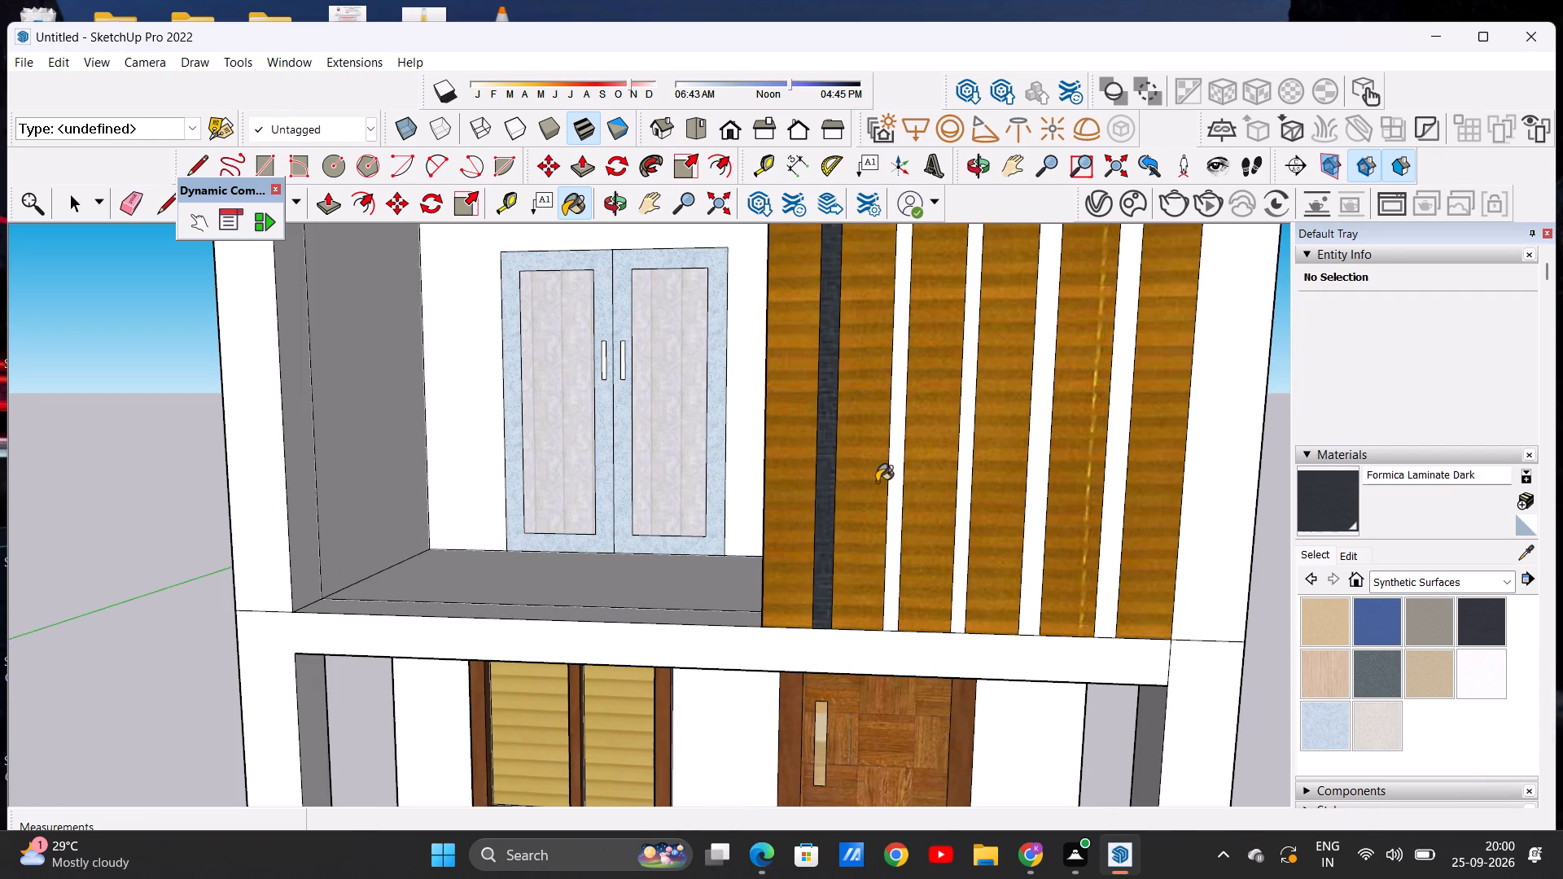
{"action": "left_click", "coordinate": [895, 479]}
{"action": "left_click", "coordinate": [961, 481]}
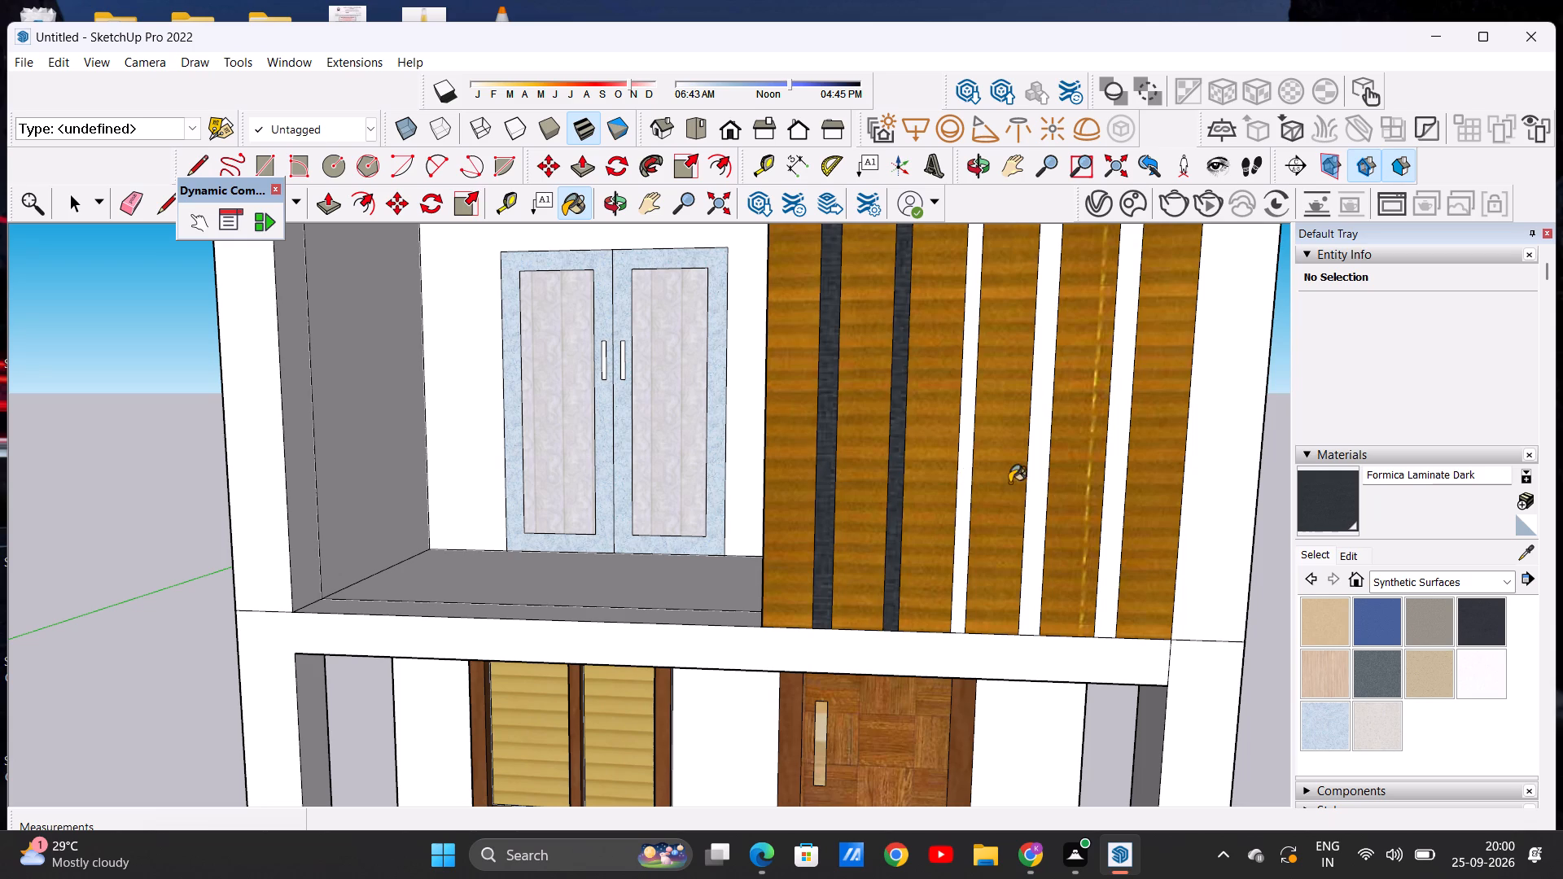
{"action": "left_click", "coordinate": [1031, 483]}
{"action": "left_click", "coordinate": [1115, 484]}
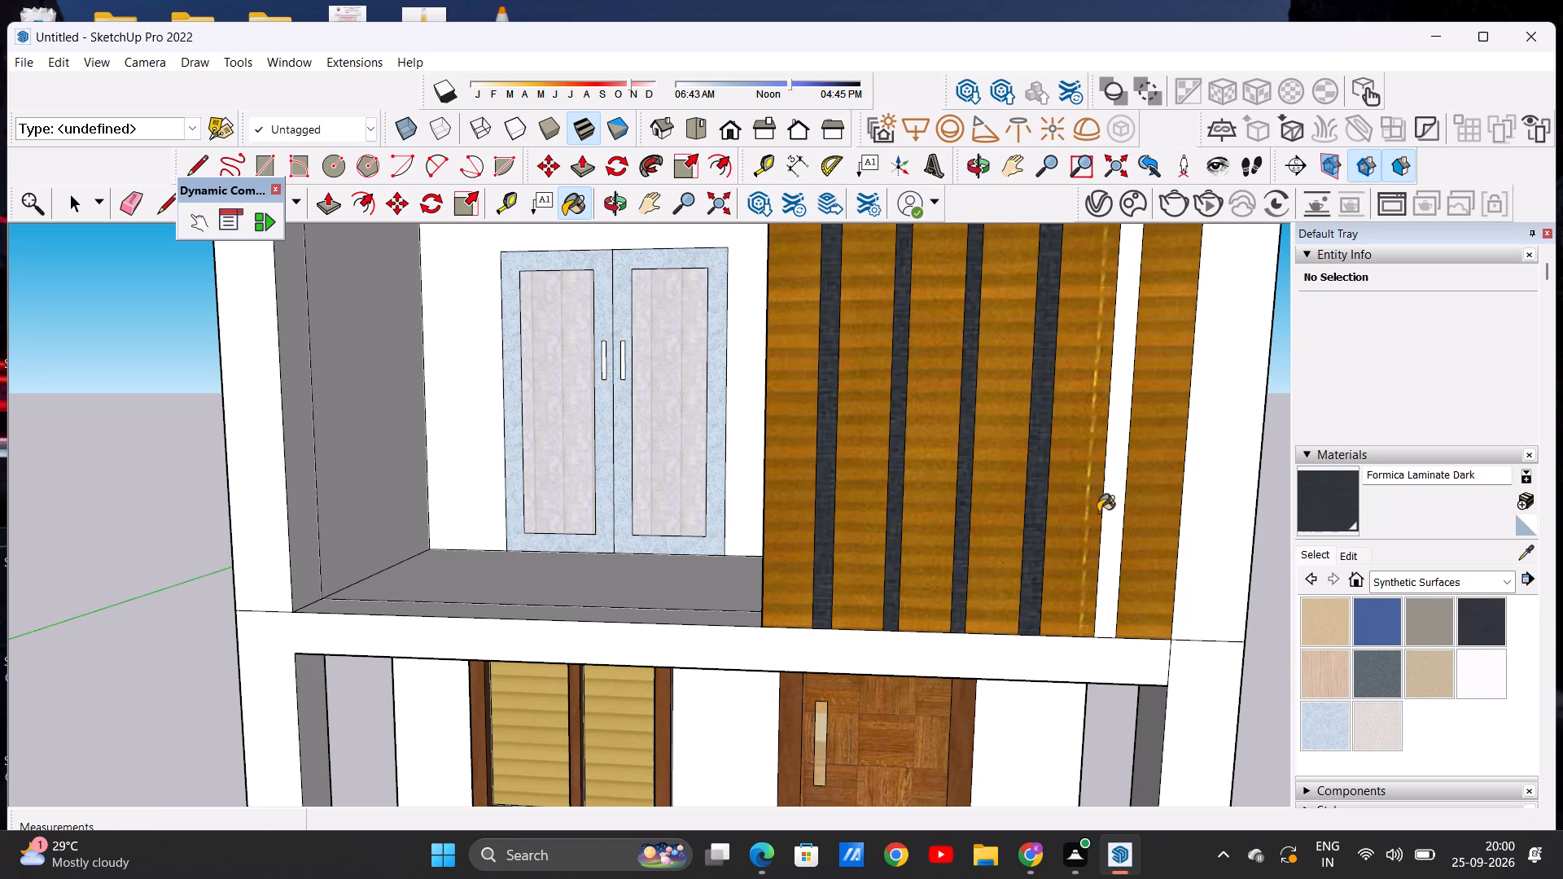
{"action": "scroll", "coordinate": [1085, 527], "scroll_direction": "down", "scroll_amount": 9}
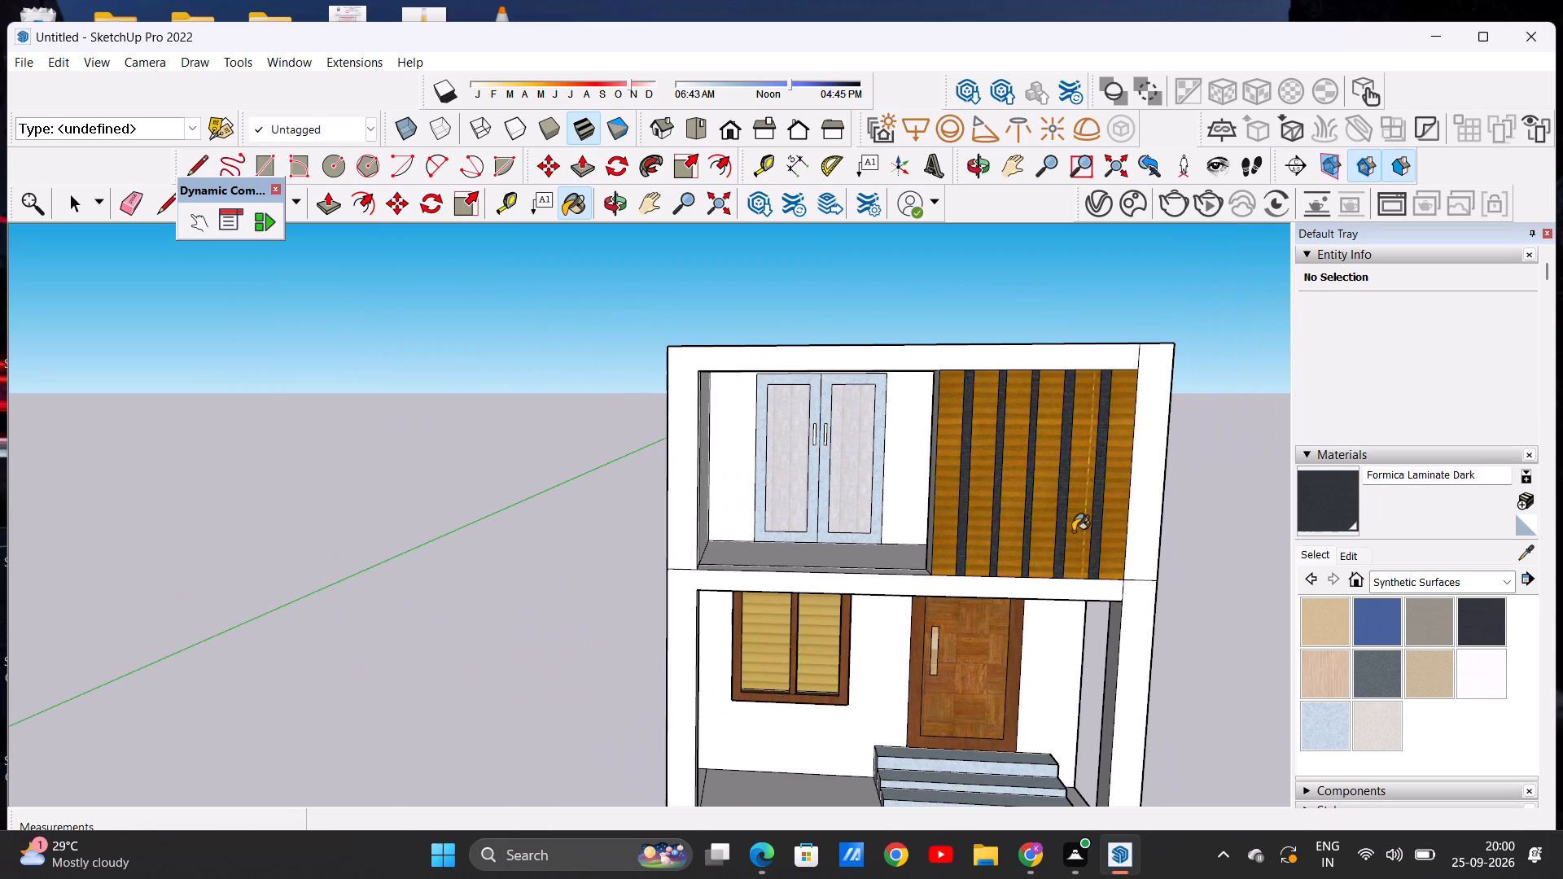
Paint the narrow inner side face of the balcony's striped front wall with the Wood Bamboo material.
{"action": "key", "text": "space"}
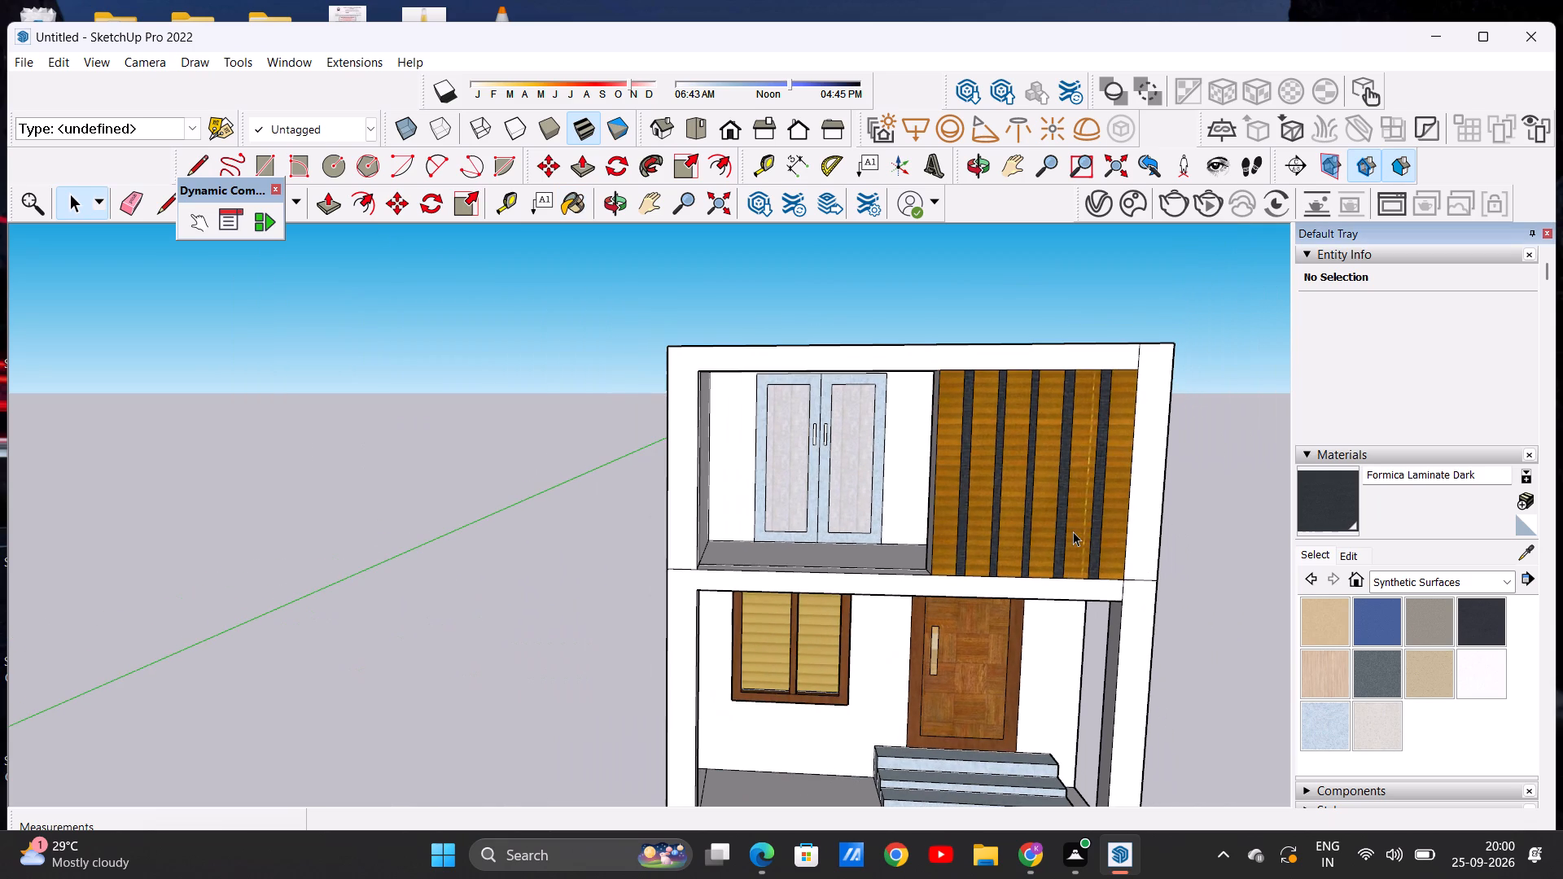
{"action": "scroll", "coordinate": [943, 509], "scroll_direction": "down", "scroll_amount": 4}
{"action": "scroll", "coordinate": [1113, 470], "scroll_direction": "up", "scroll_amount": 5}
{"action": "middle_click_drag", "start_coordinate": [855, 504], "coordinate": [1060, 538]}
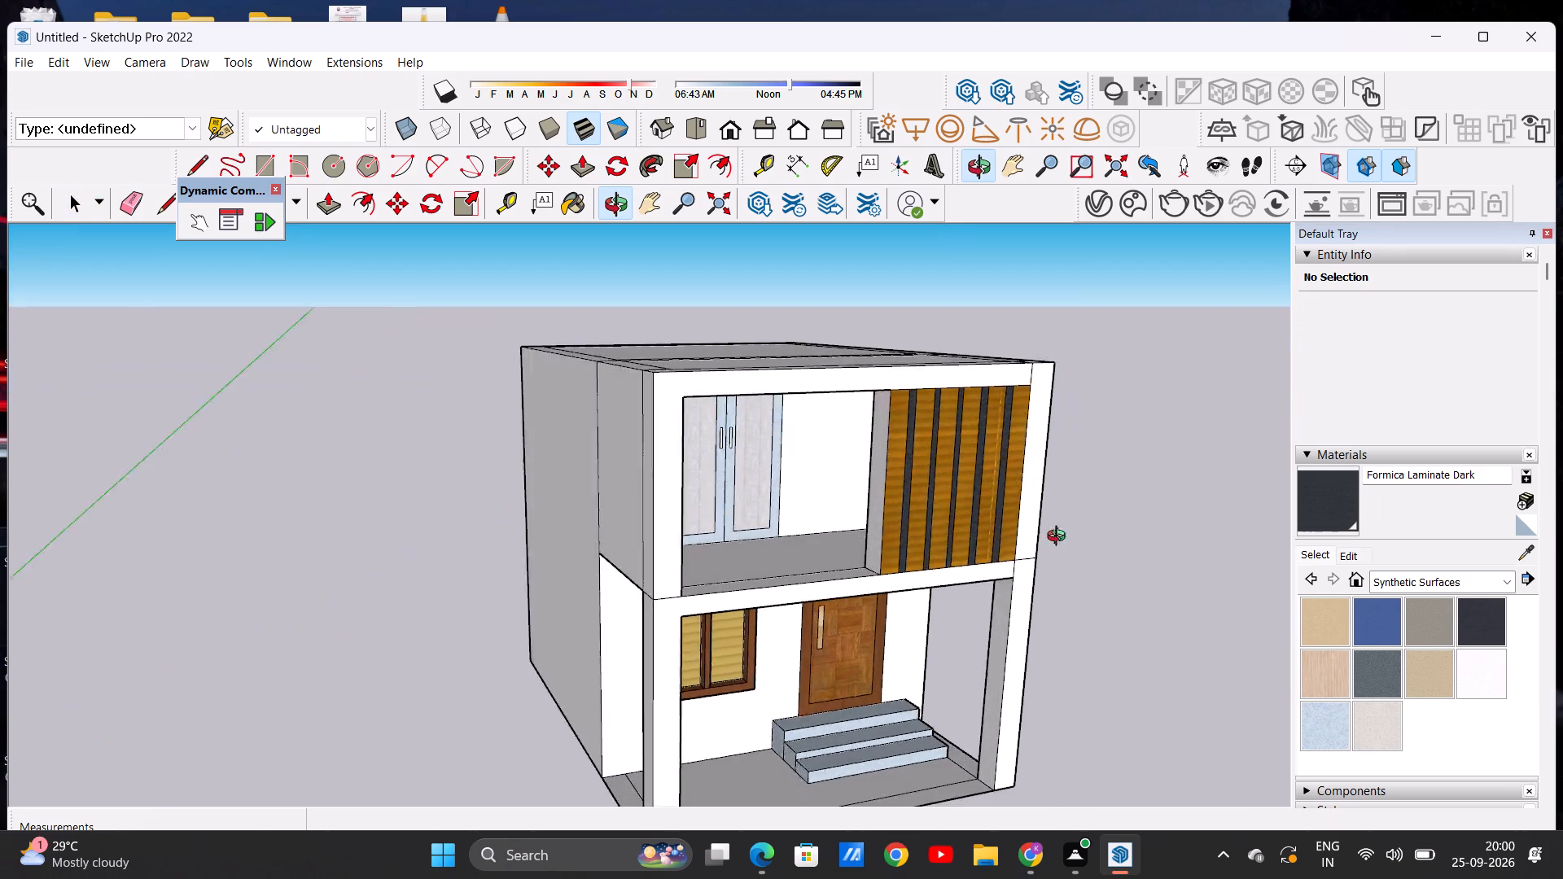
{"action": "middle_click_drag", "start_coordinate": [1060, 538], "coordinate": [1066, 597]}
{"action": "scroll", "coordinate": [943, 475], "scroll_direction": "up", "scroll_amount": 4}
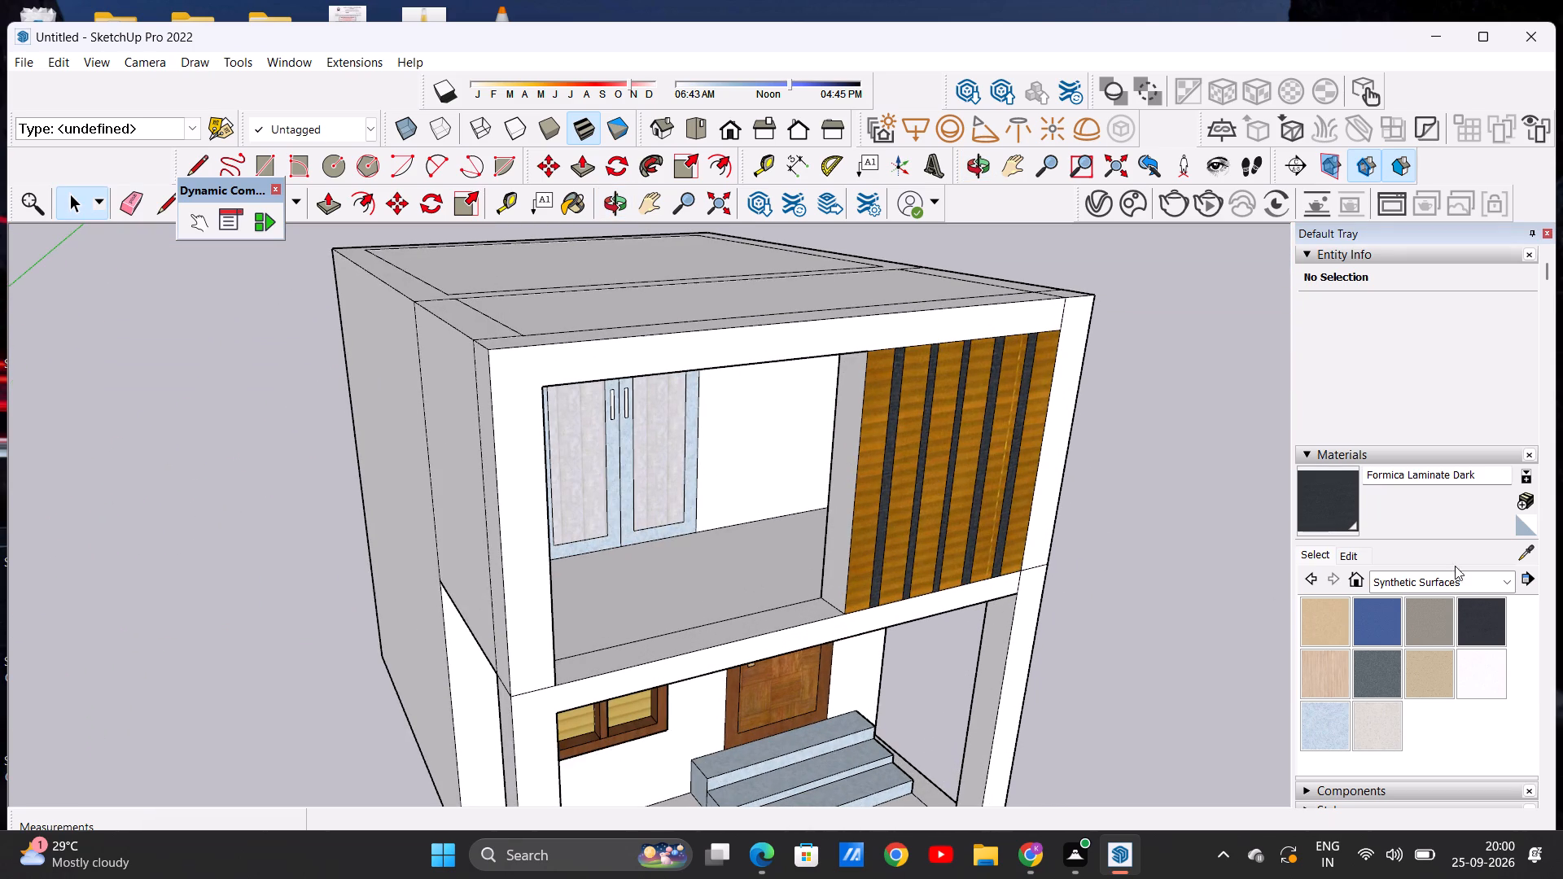
{"action": "left_click", "coordinate": [1506, 577]}
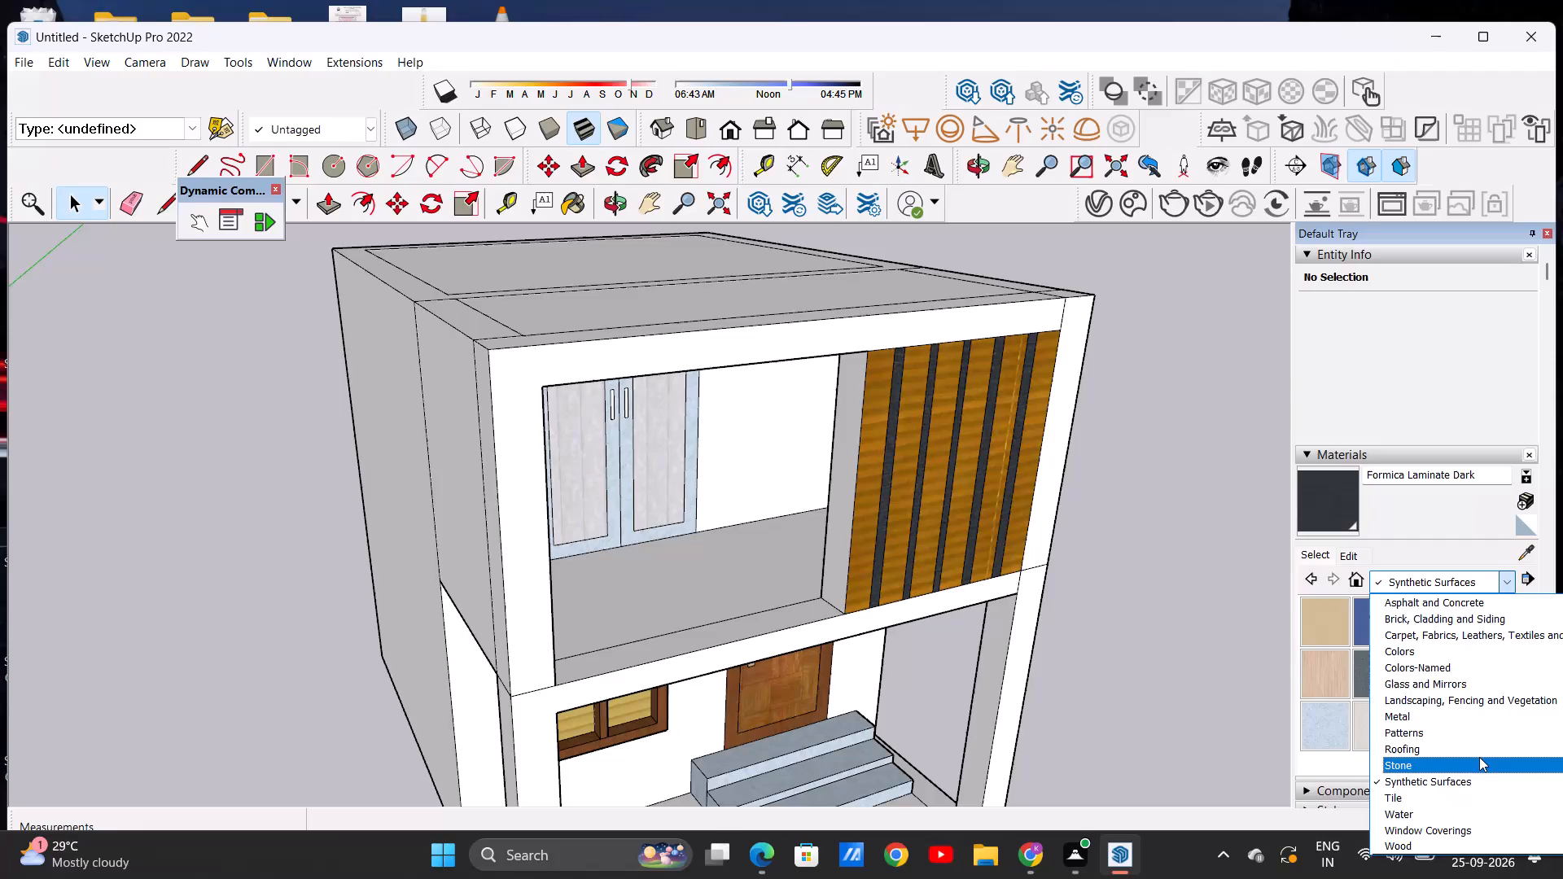
{"action": "left_click", "coordinate": [1430, 846]}
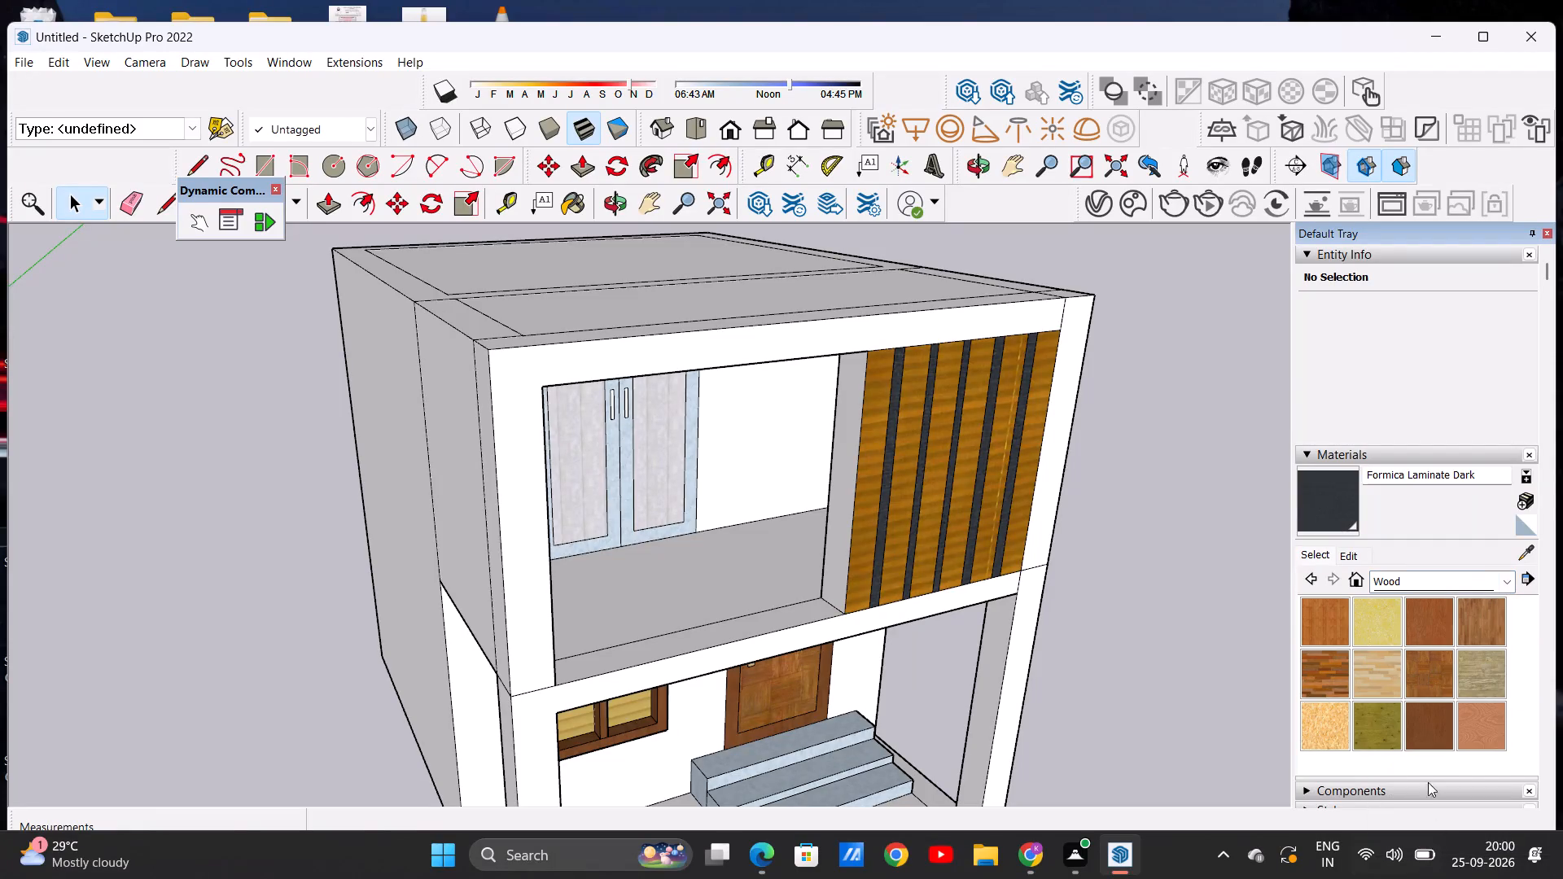
{"action": "left_click", "coordinate": [1333, 623]}
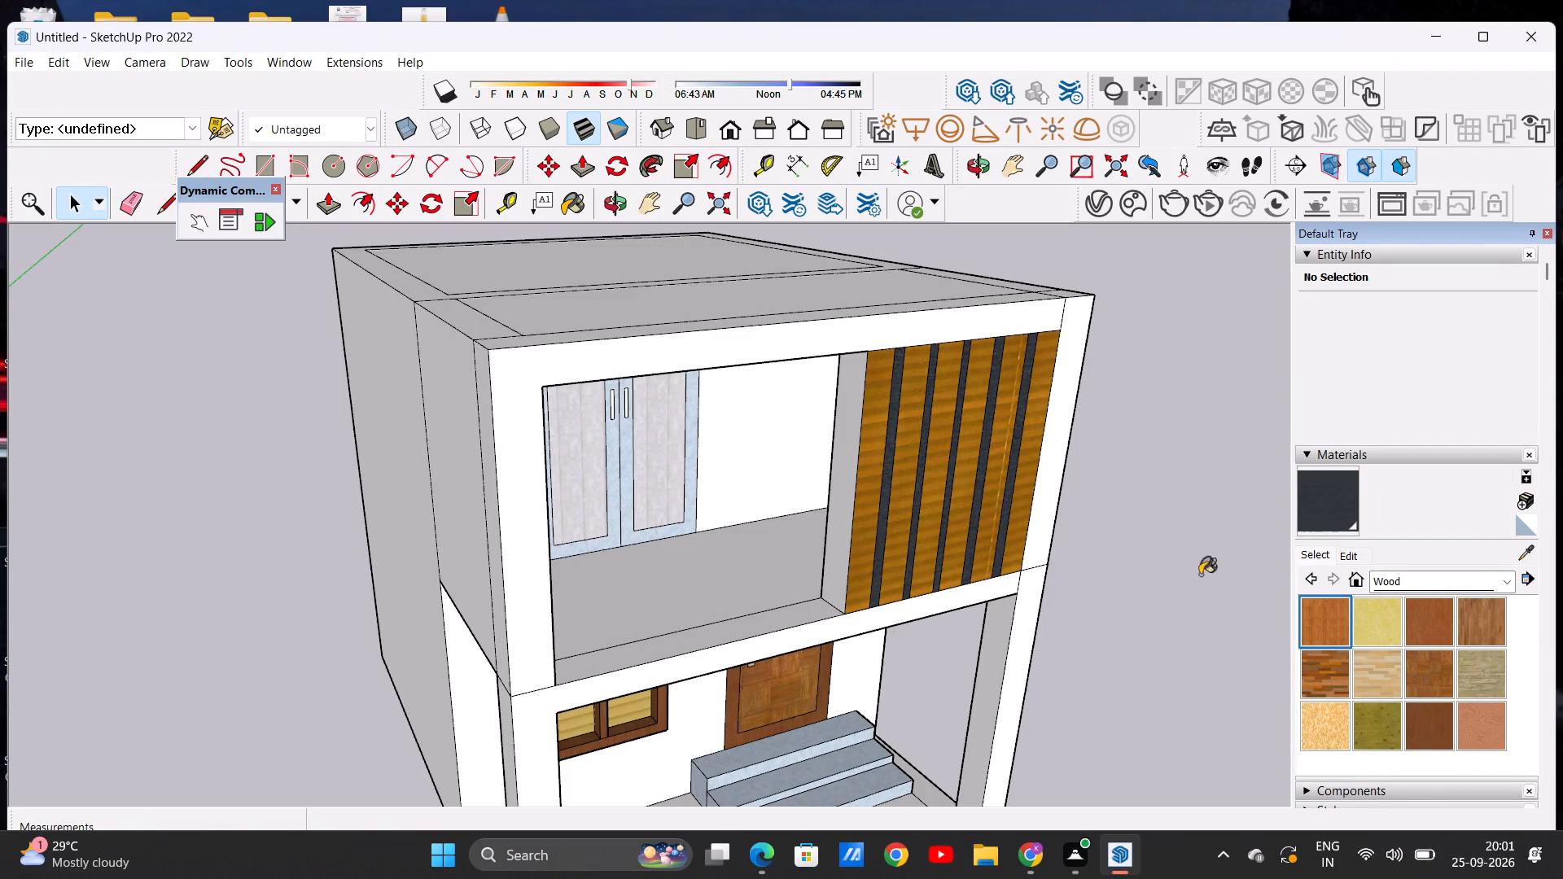
{"action": "scroll", "coordinate": [838, 511], "scroll_direction": "up", "scroll_amount": 5}
{"action": "left_click", "coordinate": [842, 501]}
{"action": "scroll", "coordinate": [842, 501], "scroll_direction": "down", "scroll_amount": 6}
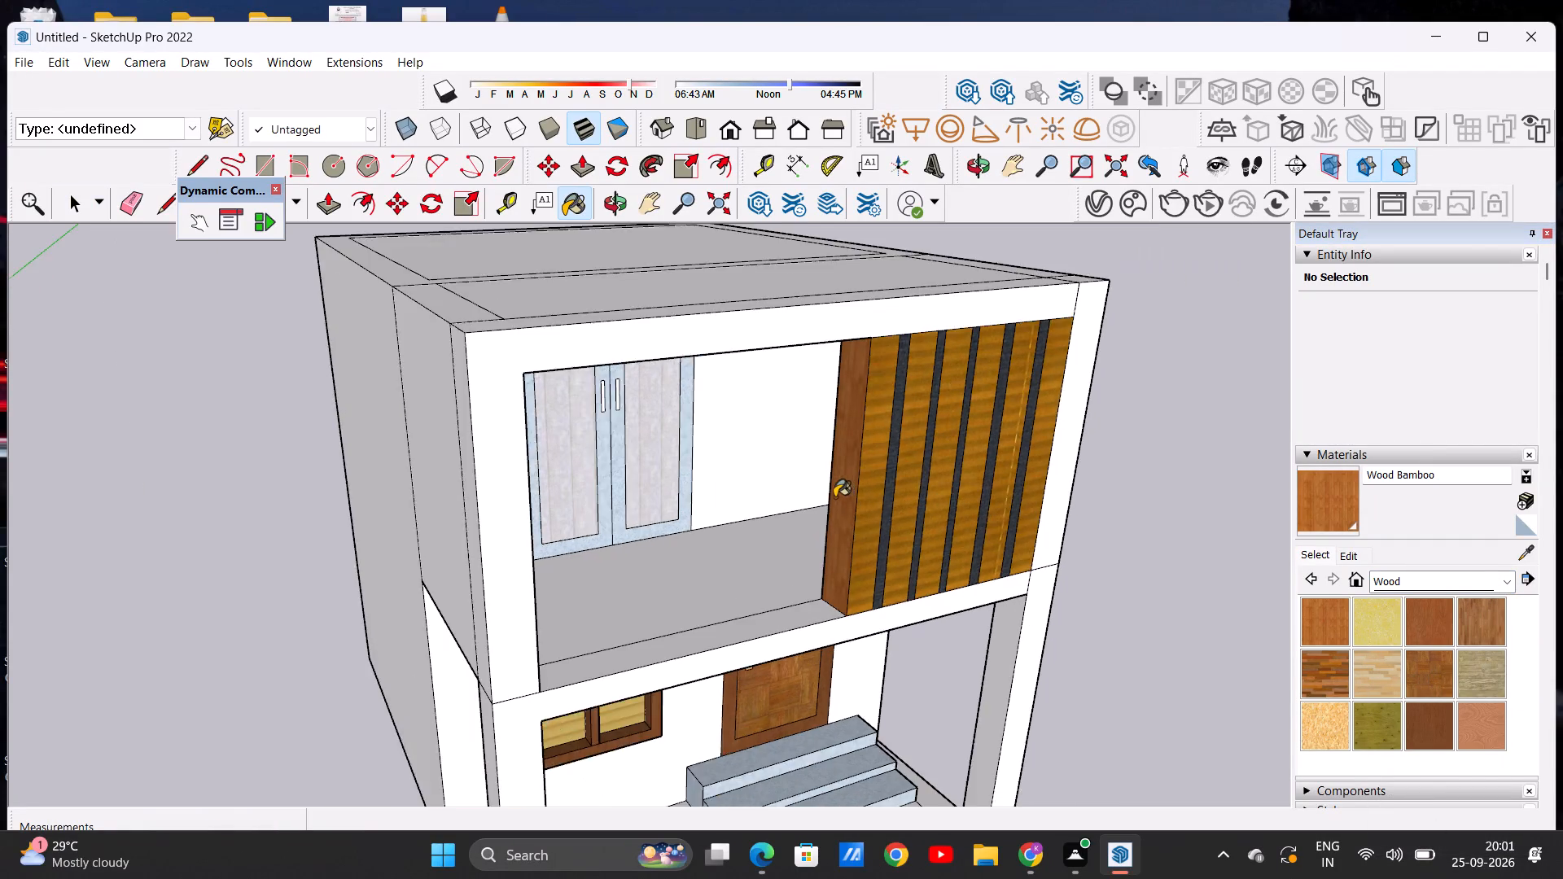
{"action": "scroll", "coordinate": [836, 497], "scroll_direction": "down", "scroll_amount": 5}
{"action": "key", "text": "space"}
Paint the balcony's inner side wall opposite the striped wall with Blinds Weave from the Window Coverings materials.
{"action": "middle_click_drag", "start_coordinate": [888, 503], "coordinate": [634, 452]}
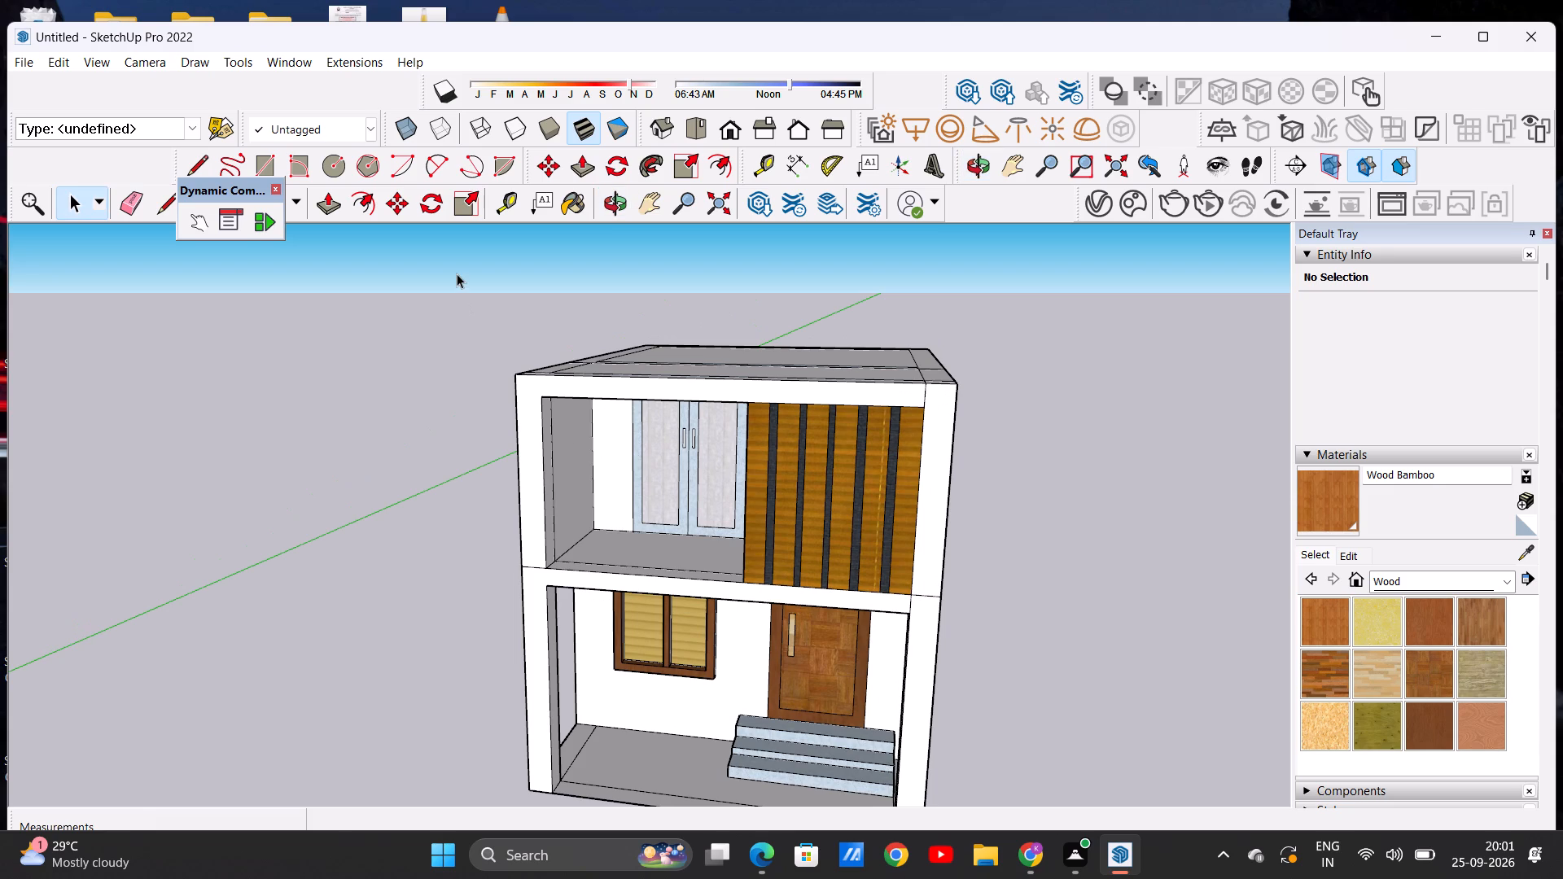
{"action": "scroll", "coordinate": [617, 482], "scroll_direction": "down", "scroll_amount": 3}
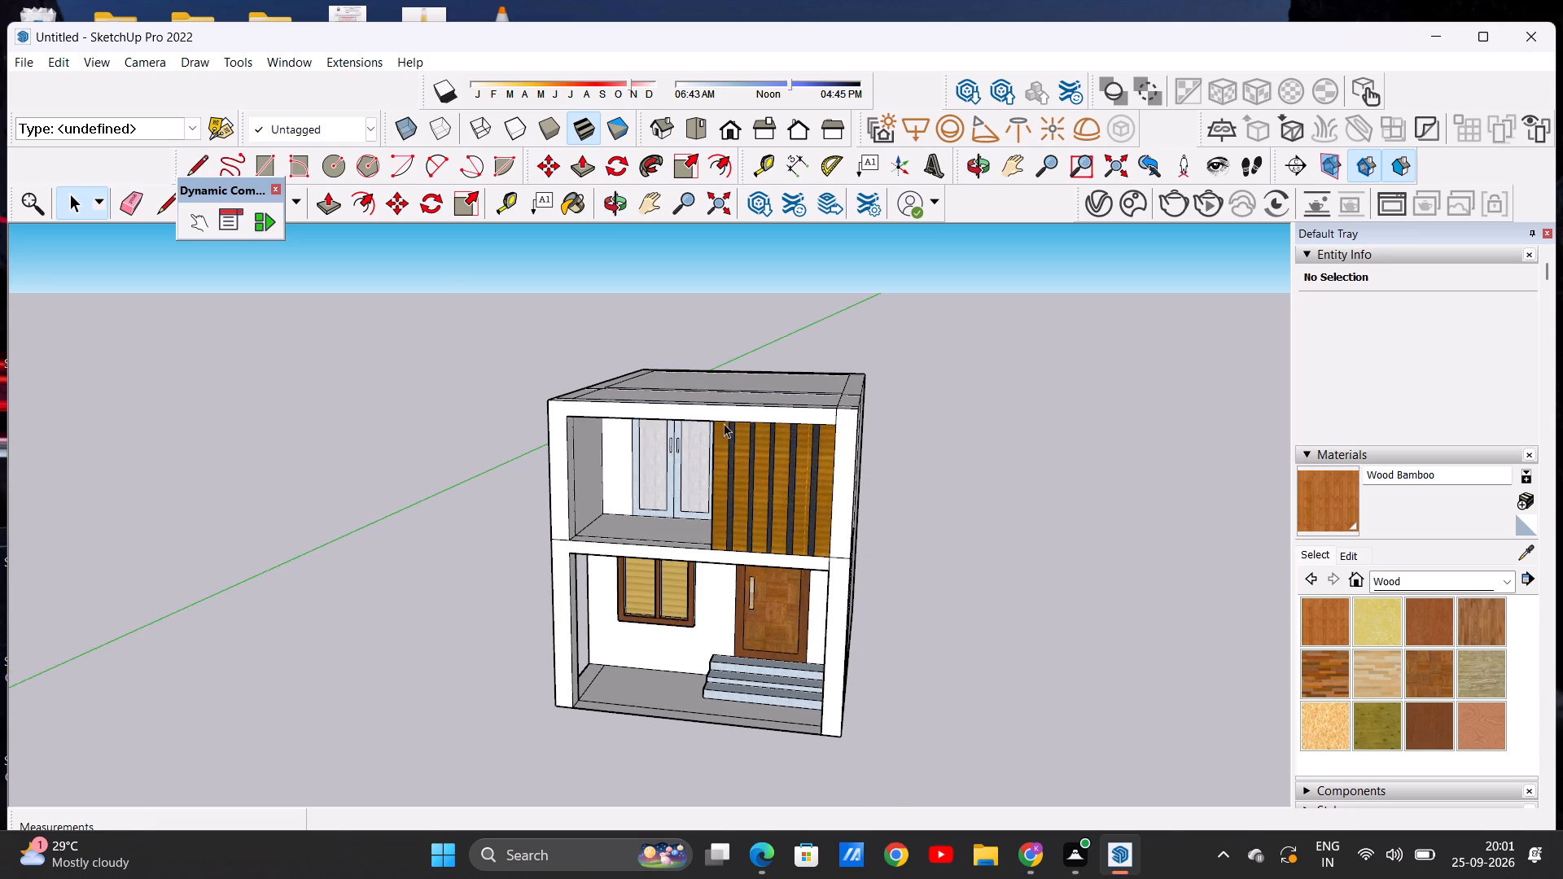
{"action": "middle_click_drag", "start_coordinate": [666, 559], "coordinate": [739, 508]}
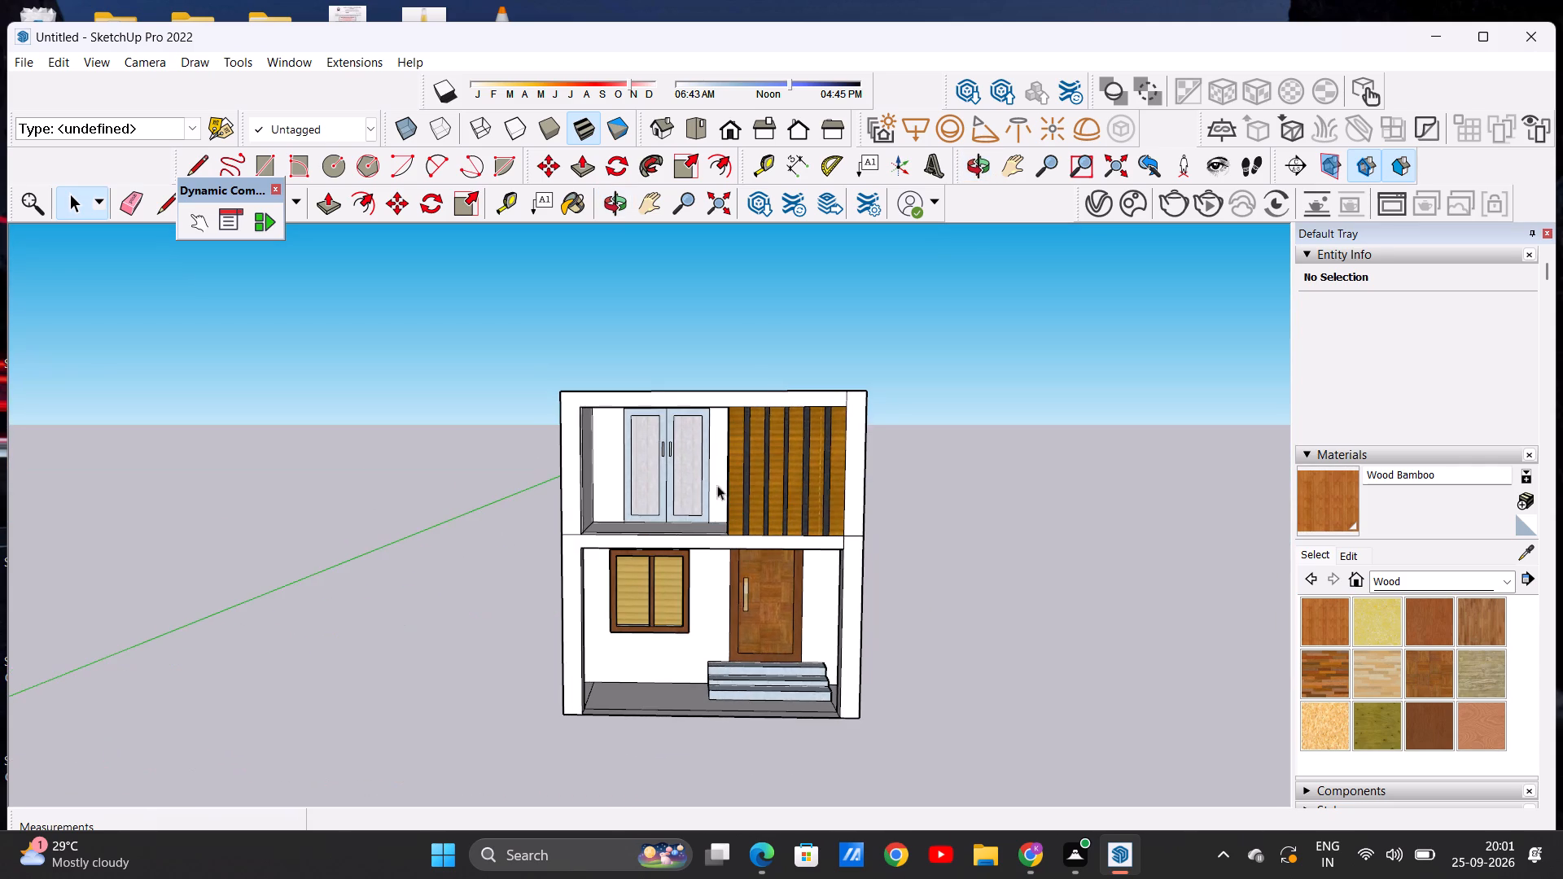
{"action": "scroll", "coordinate": [717, 485], "scroll_direction": "up", "scroll_amount": 6}
{"action": "scroll", "coordinate": [695, 489], "scroll_direction": "down", "scroll_amount": 4}
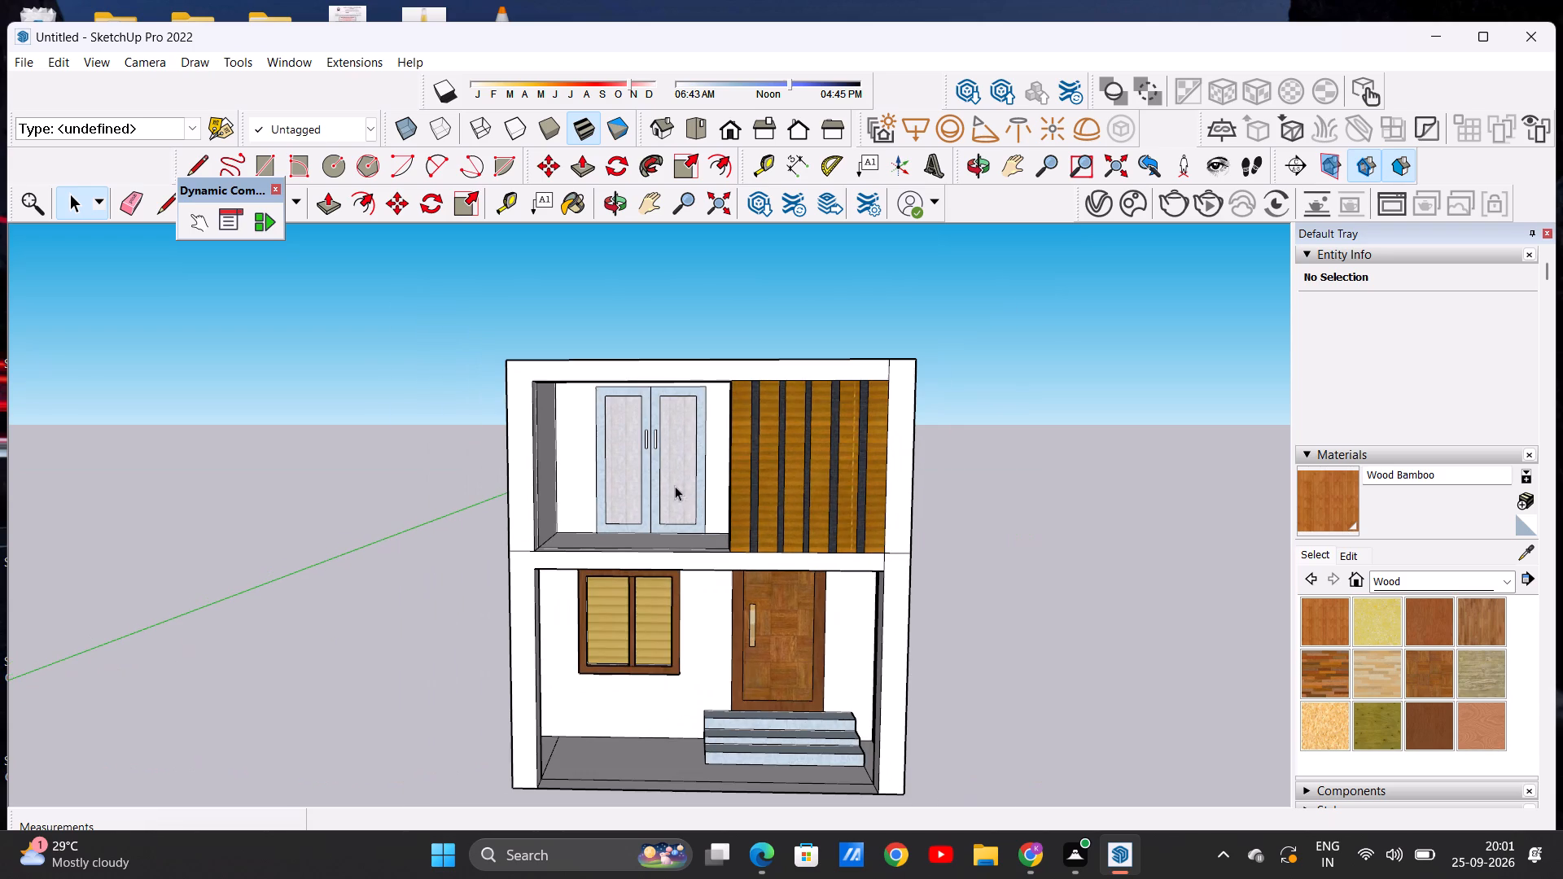
{"action": "middle_click_drag", "start_coordinate": [675, 486], "coordinate": [494, 518]}
{"action": "scroll", "coordinate": [609, 466], "scroll_direction": "up", "scroll_amount": 3}
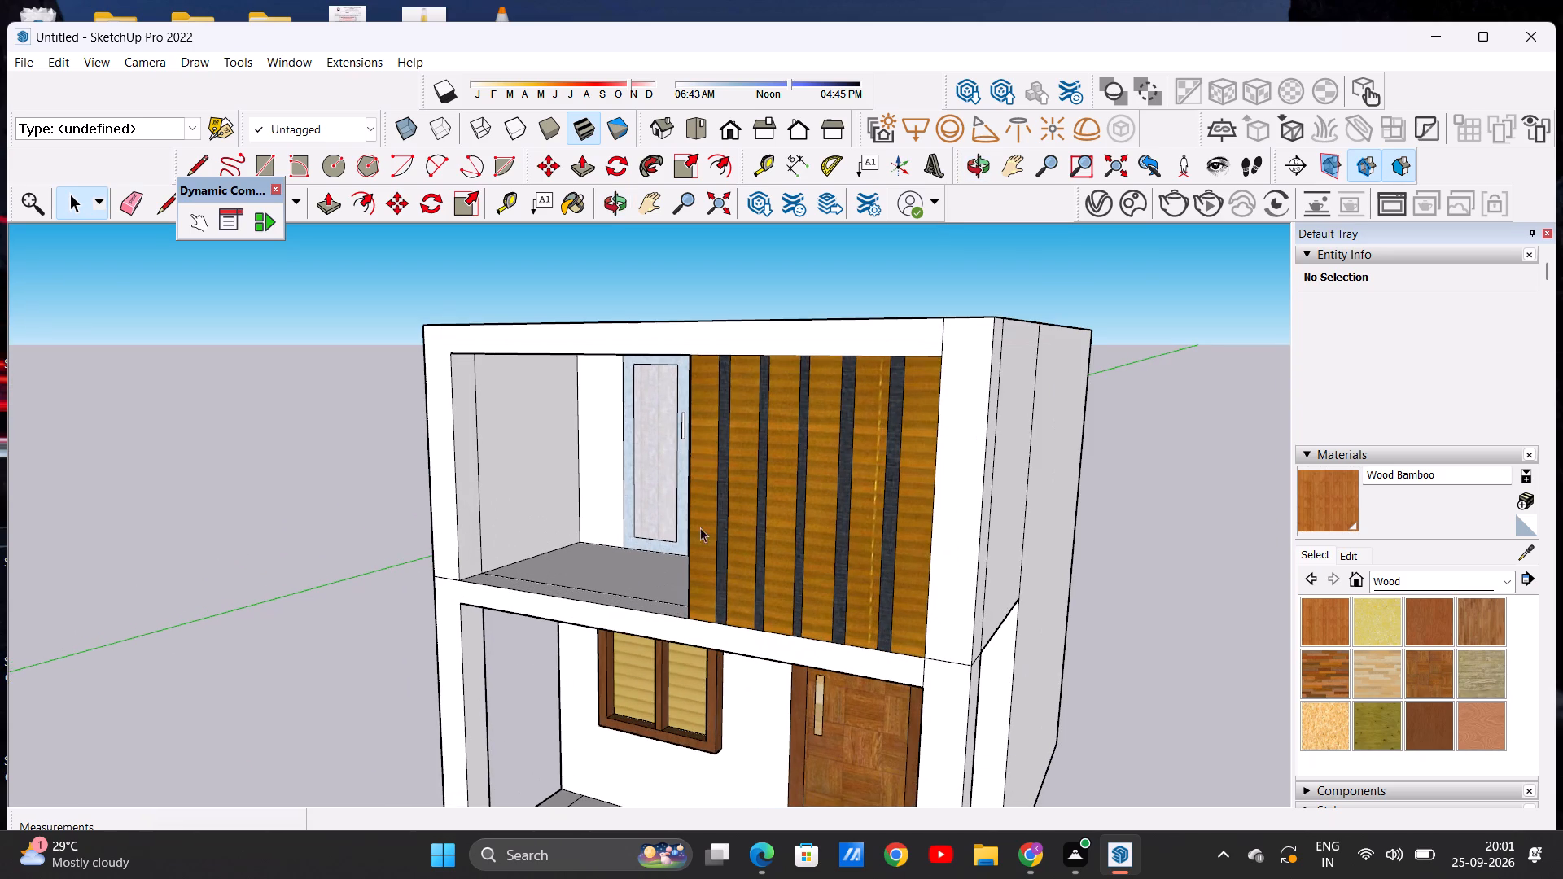
{"action": "left_click", "coordinate": [1500, 578]}
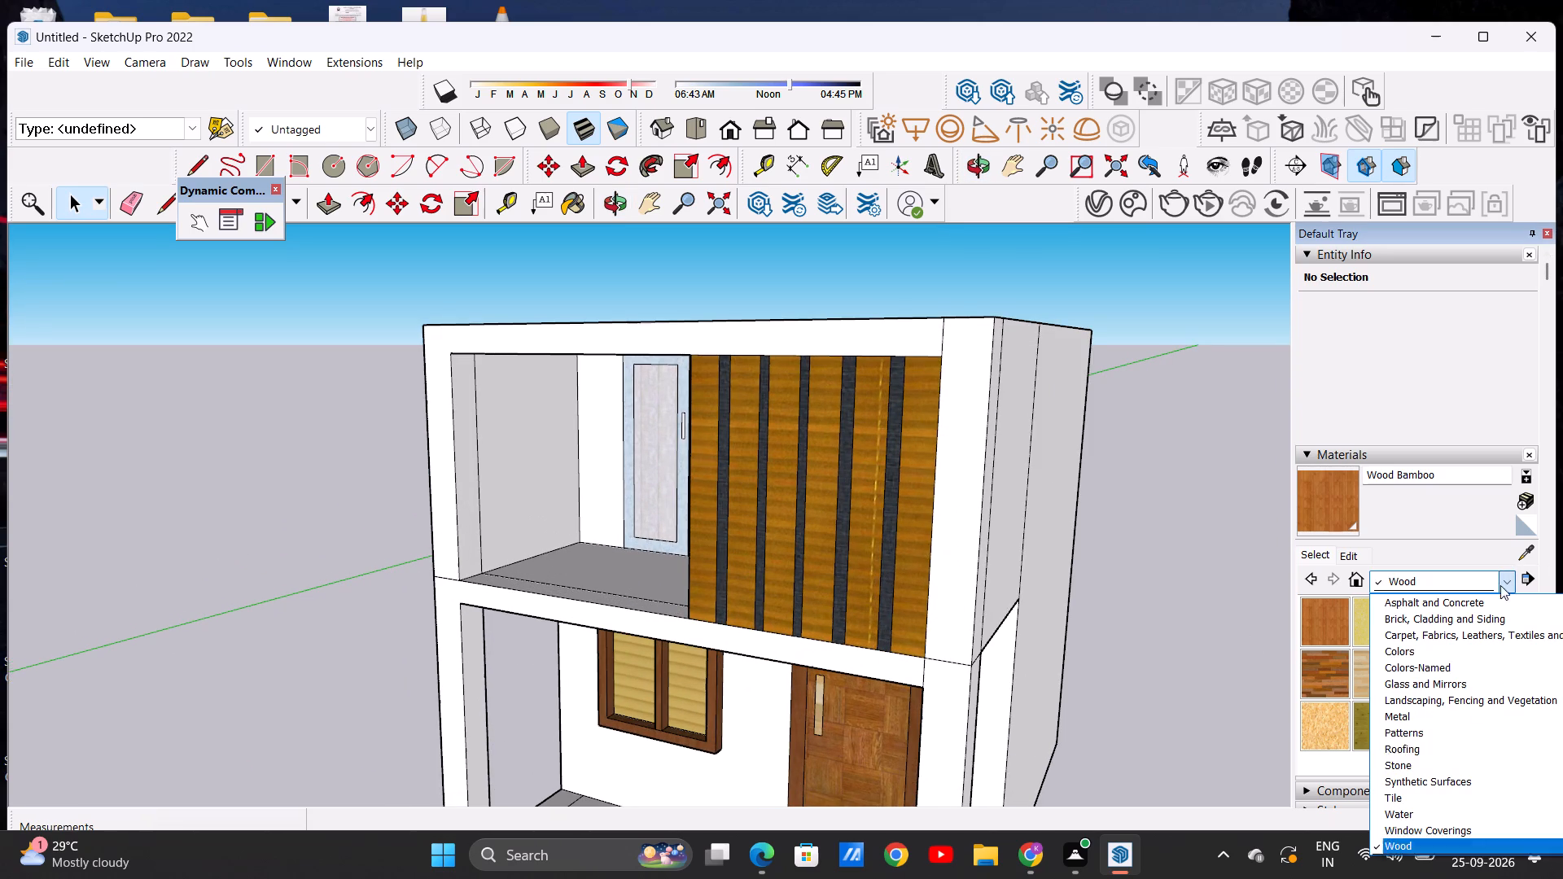
{"action": "left_click", "coordinate": [1453, 831]}
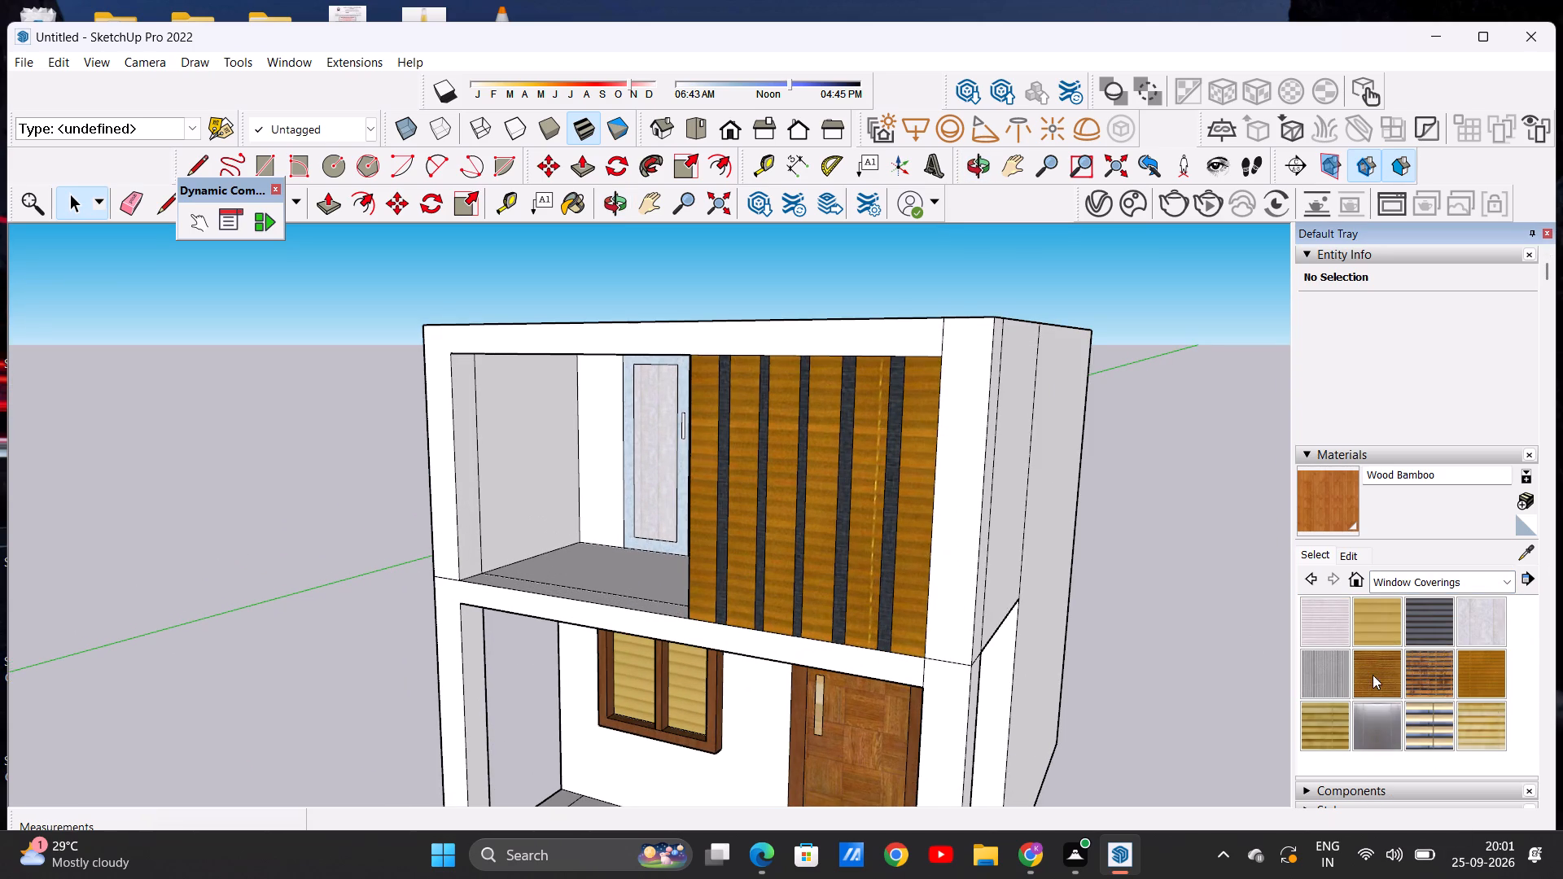
{"action": "left_click", "coordinate": [1373, 675]}
{"action": "left_click", "coordinate": [520, 426]}
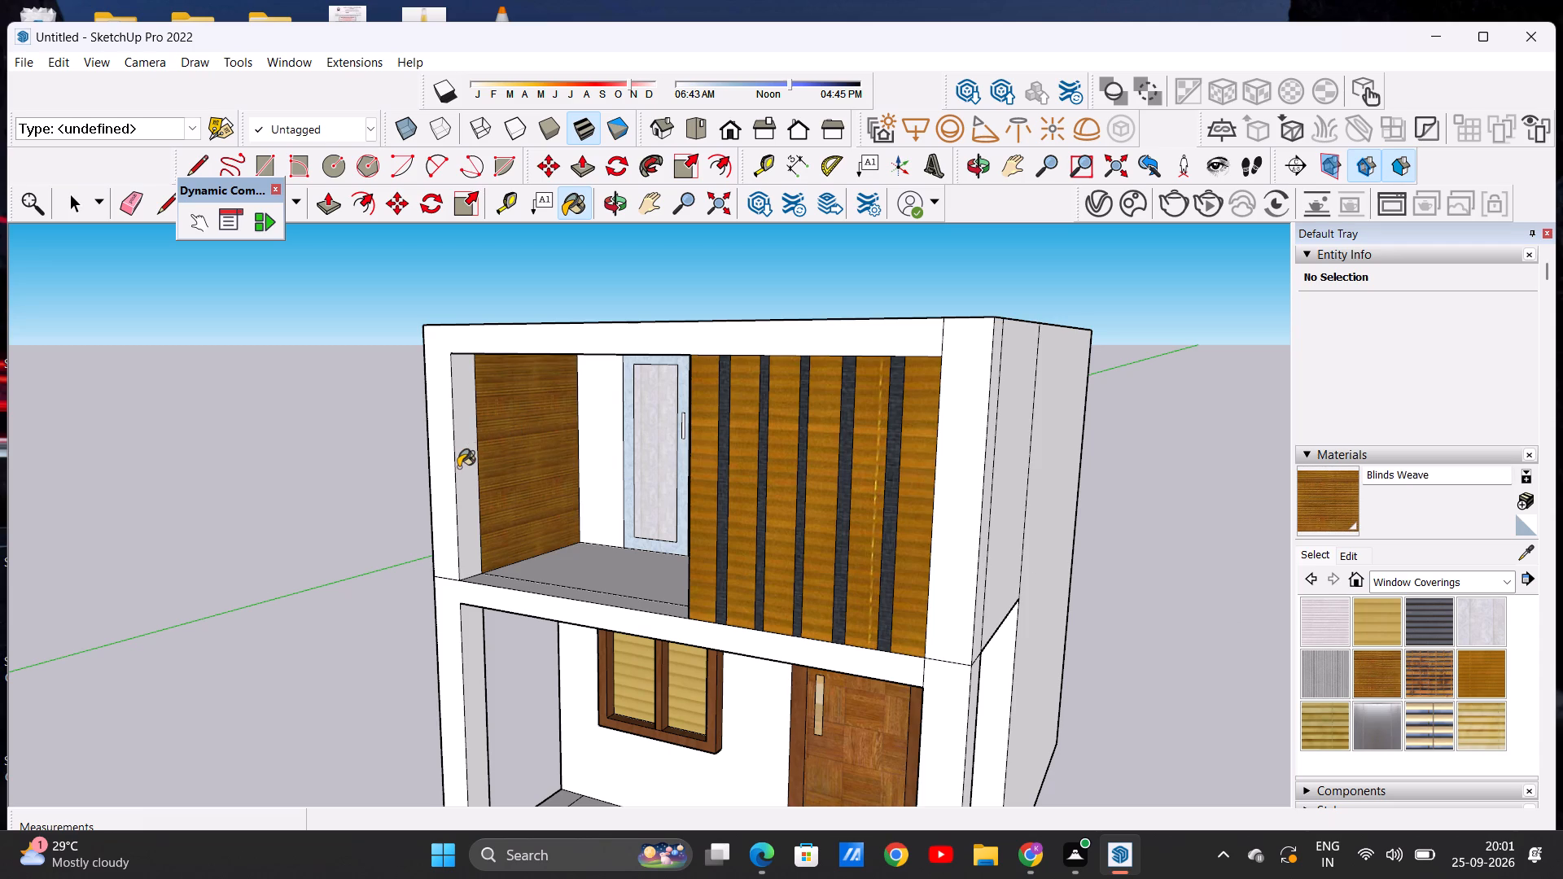
{"action": "middle_click_drag", "start_coordinate": [508, 448], "coordinate": [821, 523]}
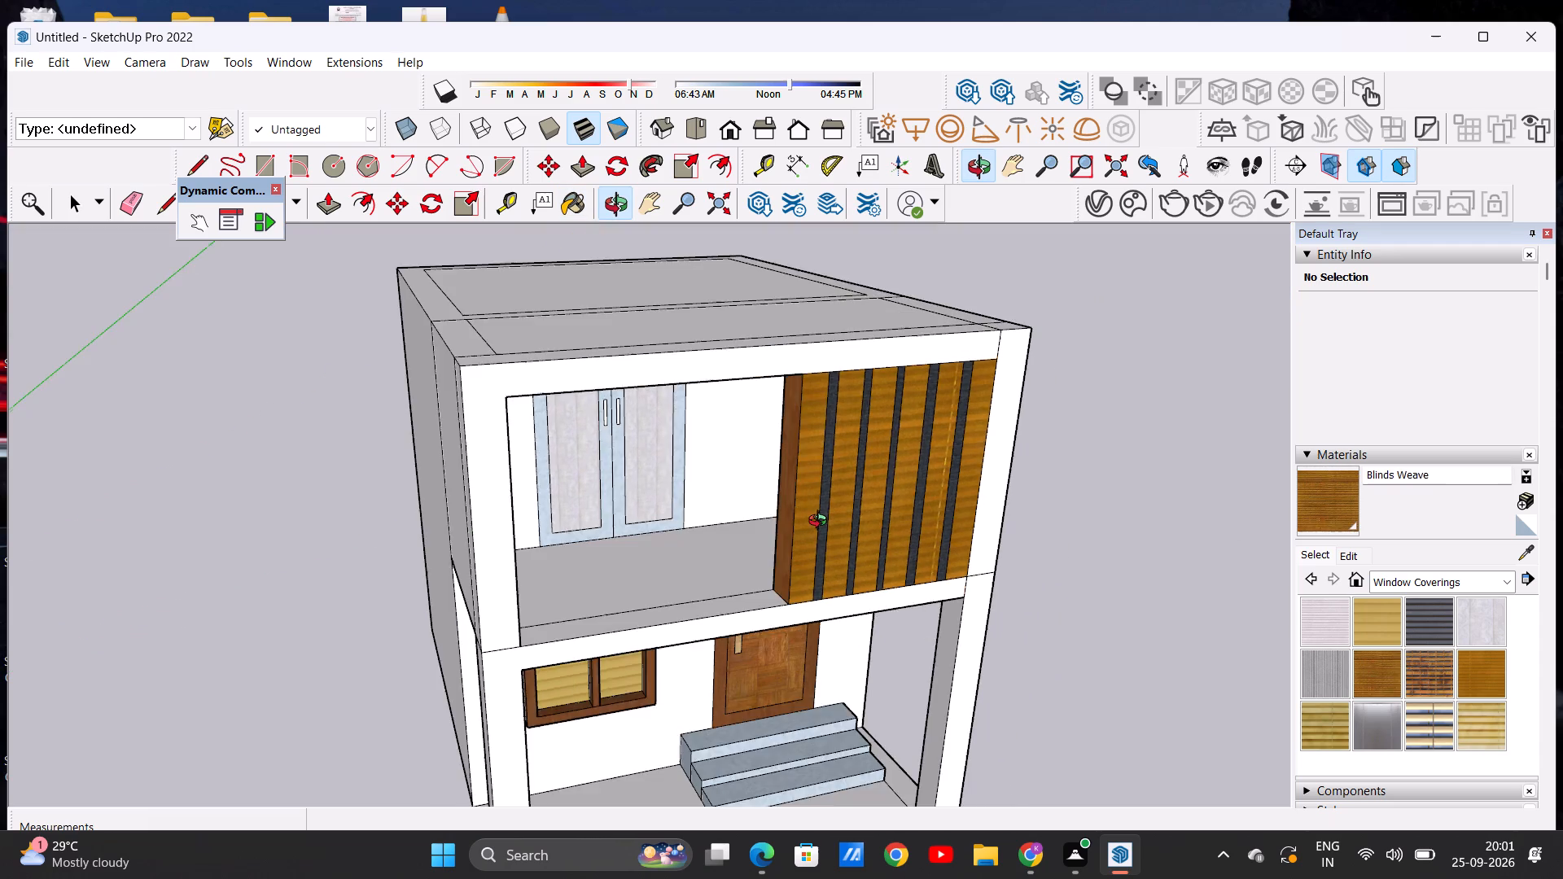
{"action": "middle_click_drag", "start_coordinate": [821, 523], "coordinate": [725, 430]}
{"action": "middle_click_drag", "start_coordinate": [725, 430], "coordinate": [688, 444]}
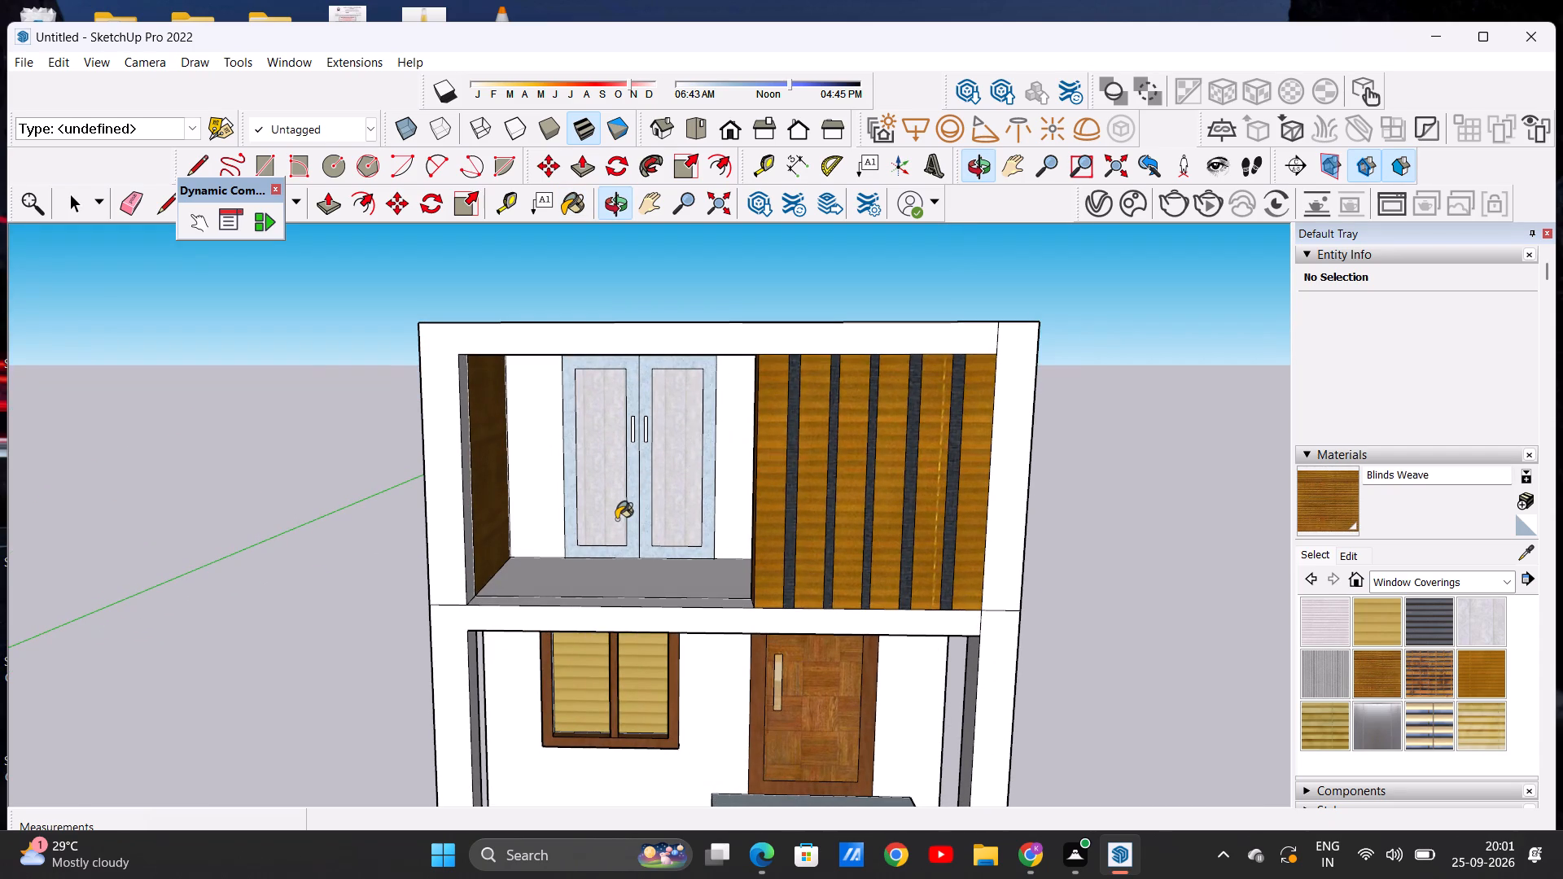
{"action": "key", "text": "space"}
Examine the balcony's painted walls and its open front beside the striped wall from several angles and distances.
{"action": "middle_click_drag", "start_coordinate": [639, 636], "coordinate": [656, 530]}
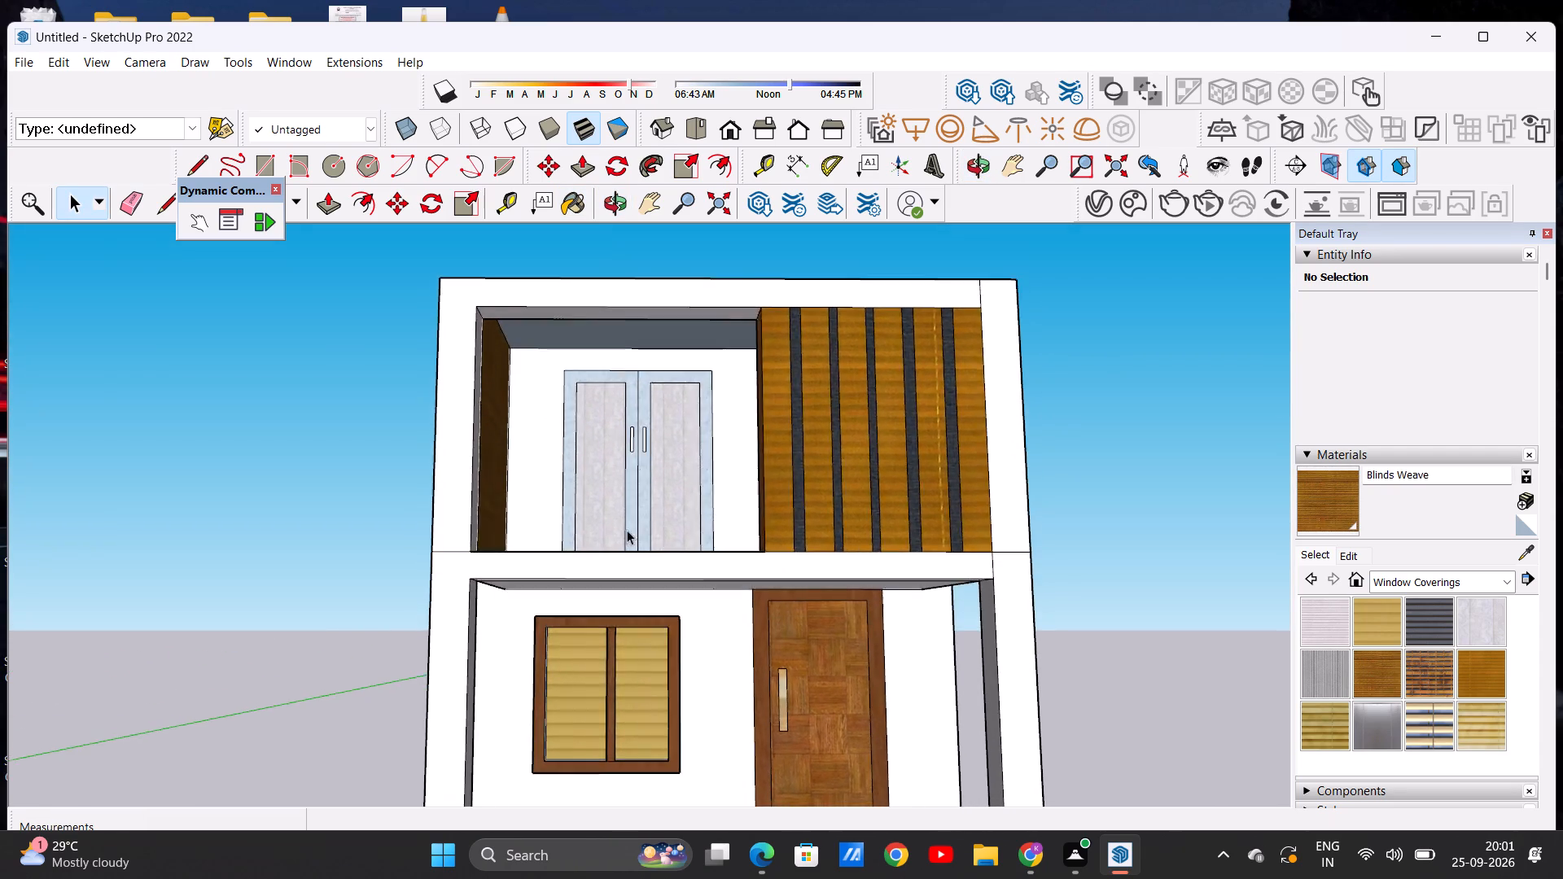
{"action": "scroll", "coordinate": [627, 530], "scroll_direction": "down", "scroll_amount": 11}
{"action": "middle_click_drag", "start_coordinate": [606, 568], "coordinate": [563, 722]}
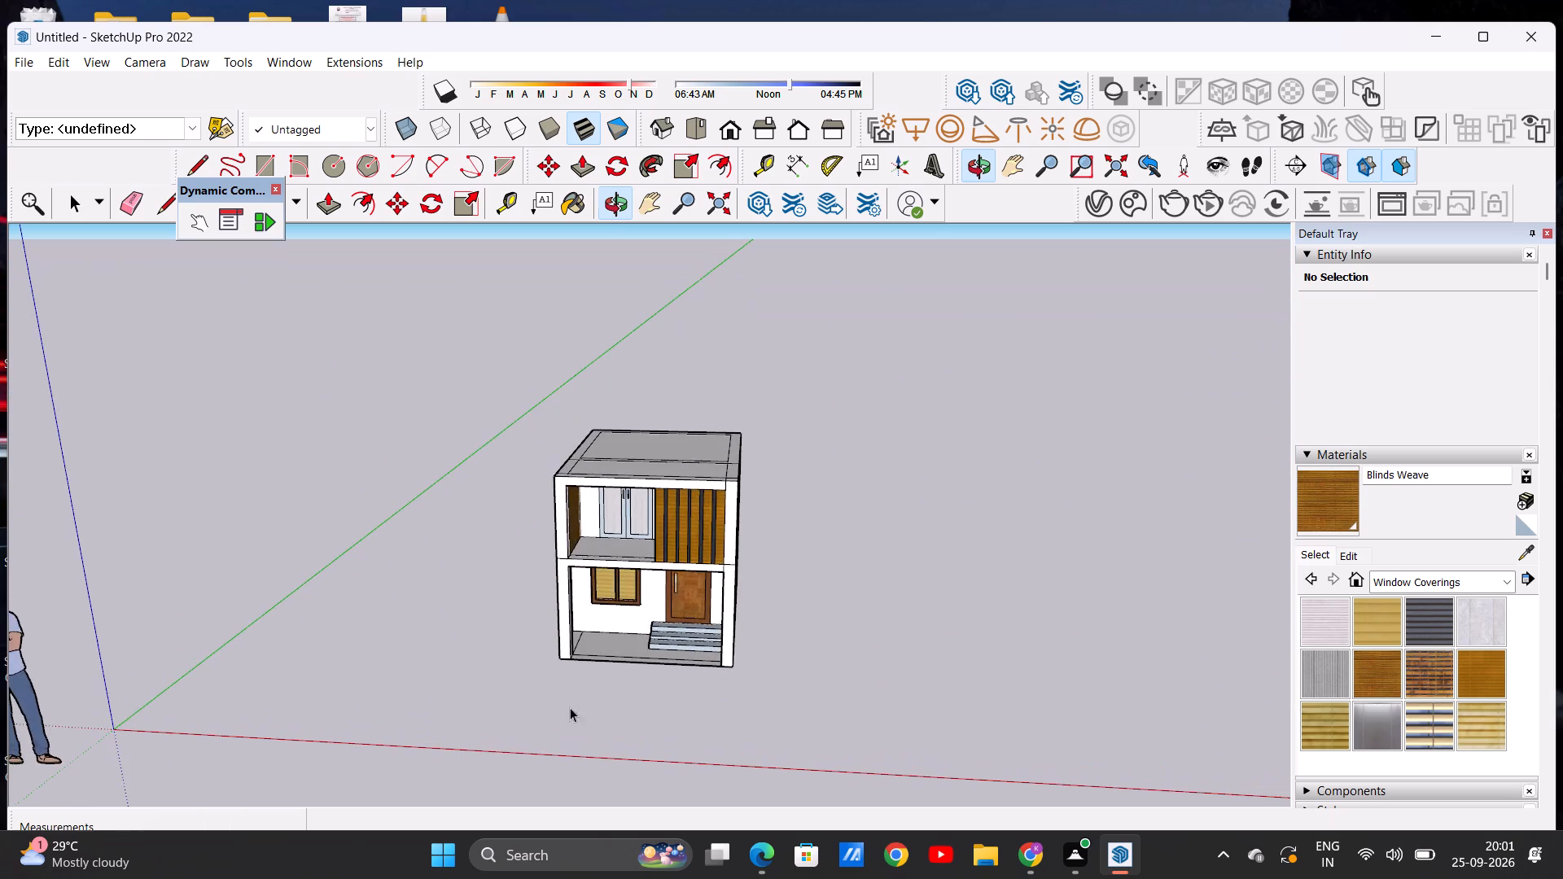
{"action": "scroll", "coordinate": [620, 616], "scroll_direction": "up", "scroll_amount": 8}
{"action": "scroll", "coordinate": [620, 612], "scroll_direction": "down", "scroll_amount": 3}
{"action": "middle_click_drag", "start_coordinate": [616, 553], "coordinate": [616, 502]}
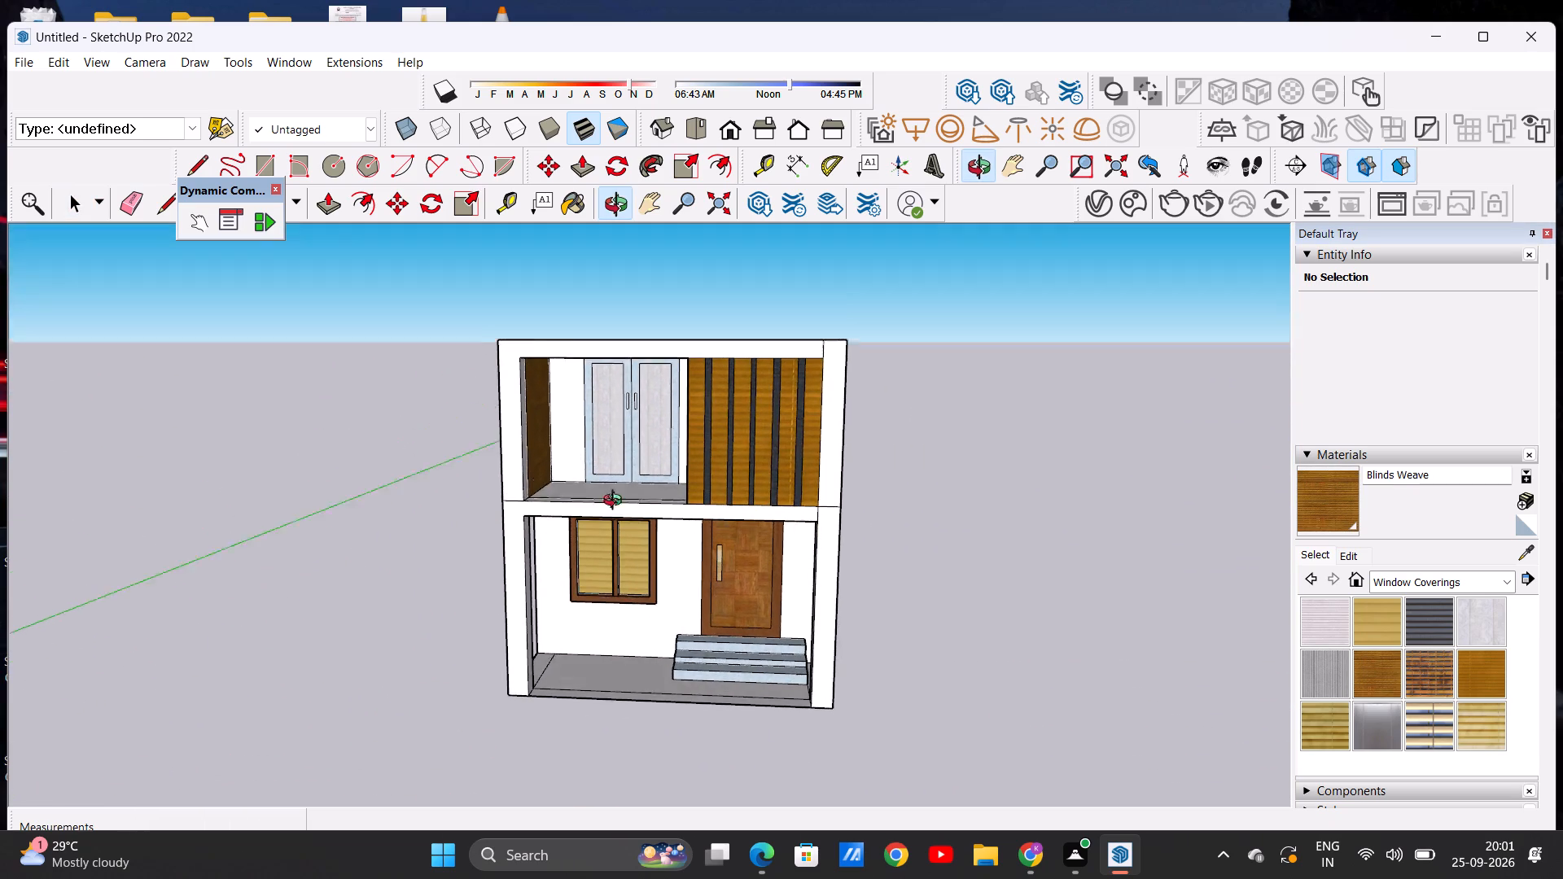
{"action": "middle_click_drag", "start_coordinate": [616, 502], "coordinate": [616, 496]}
{"action": "scroll", "coordinate": [673, 429], "scroll_direction": "up", "scroll_amount": 4}
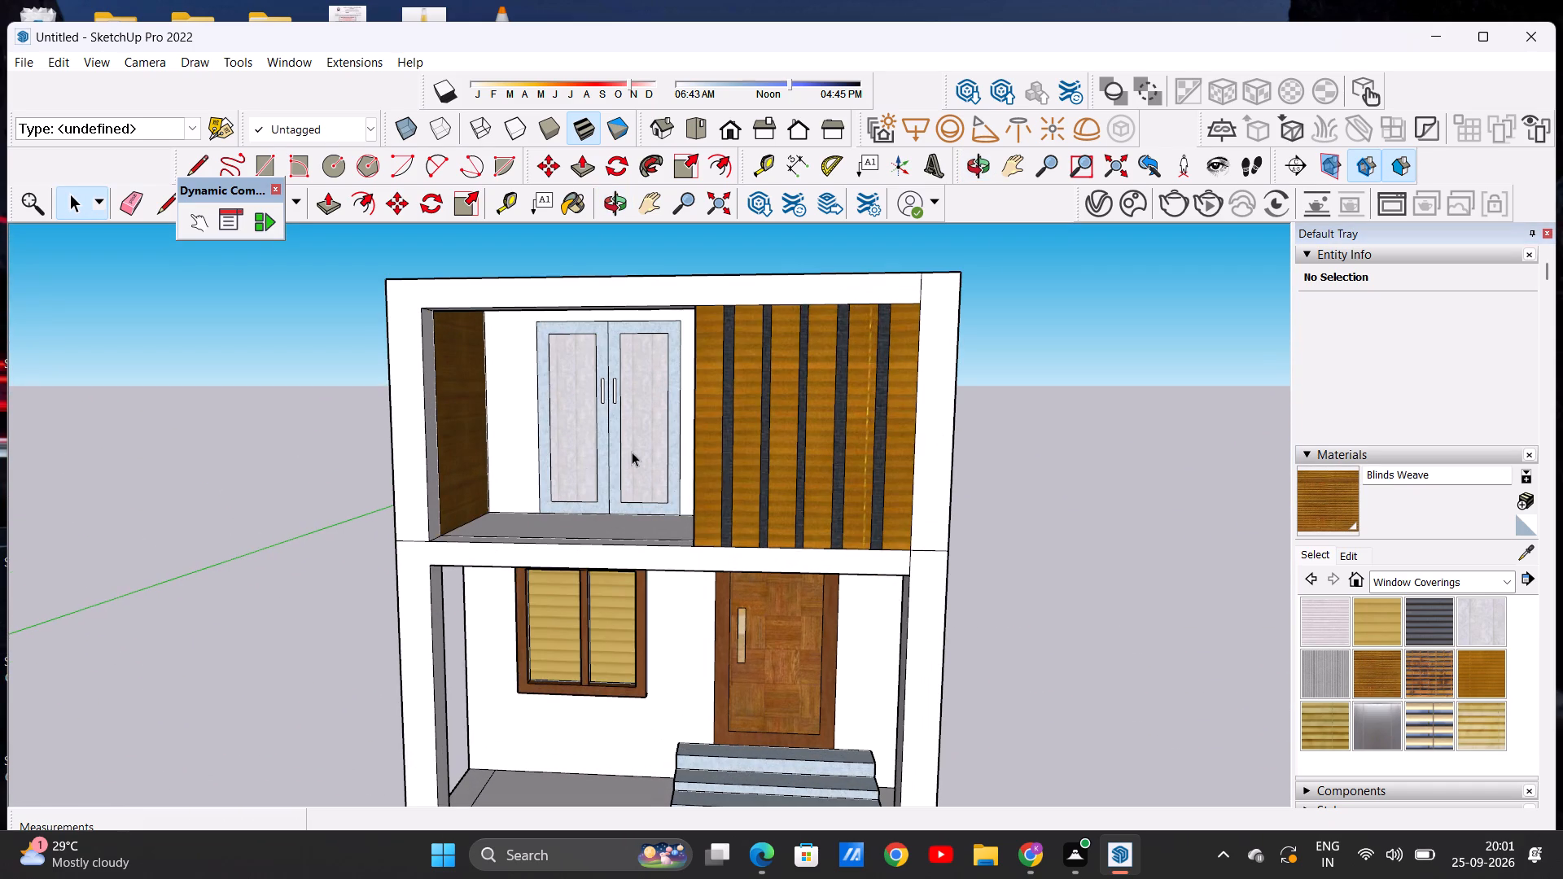
{"action": "middle_click_drag", "start_coordinate": [625, 502], "coordinate": [634, 528]}
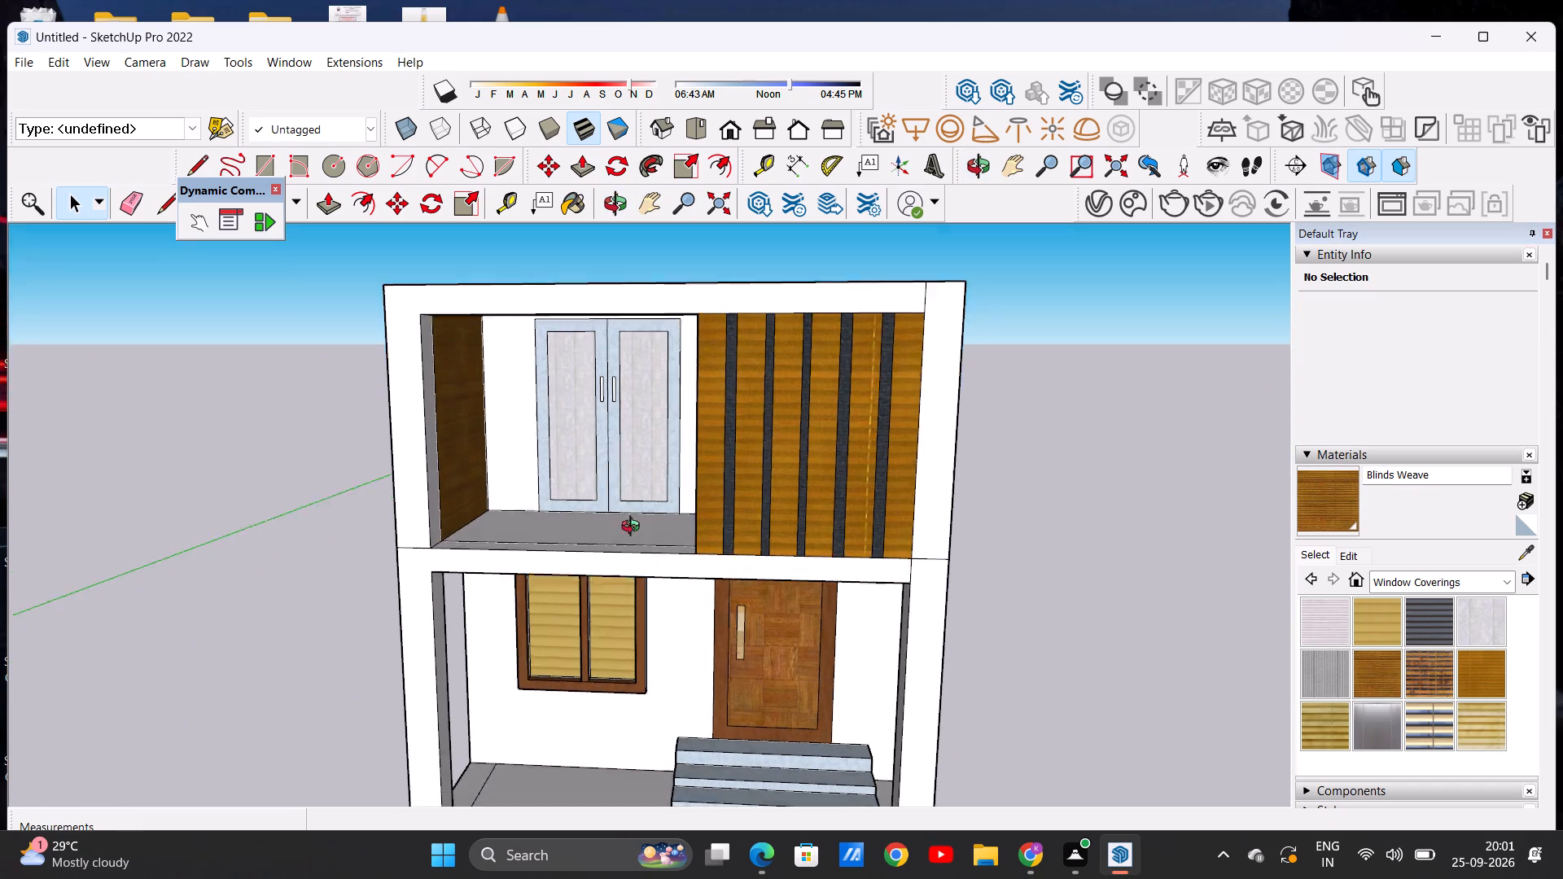
{"action": "middle_click_drag", "start_coordinate": [634, 528], "coordinate": [650, 641]}
{"action": "scroll", "coordinate": [586, 584], "scroll_direction": "up", "scroll_amount": 2}
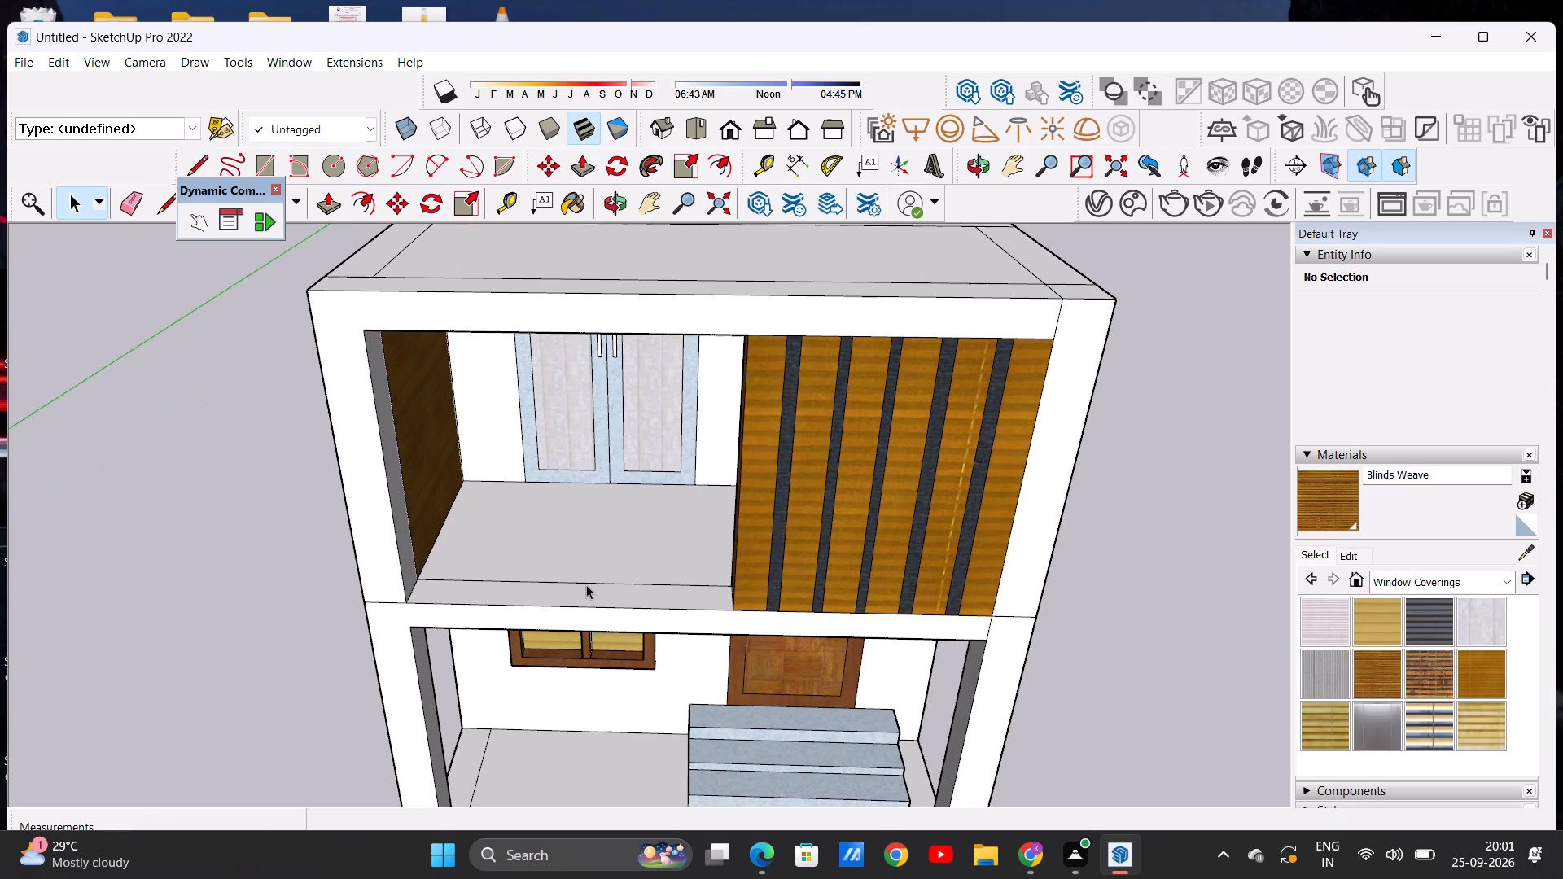
{"action": "middle_click_drag", "start_coordinate": [573, 576], "coordinate": [797, 491]}
{"action": "middle_click", "coordinate": [797, 491]}
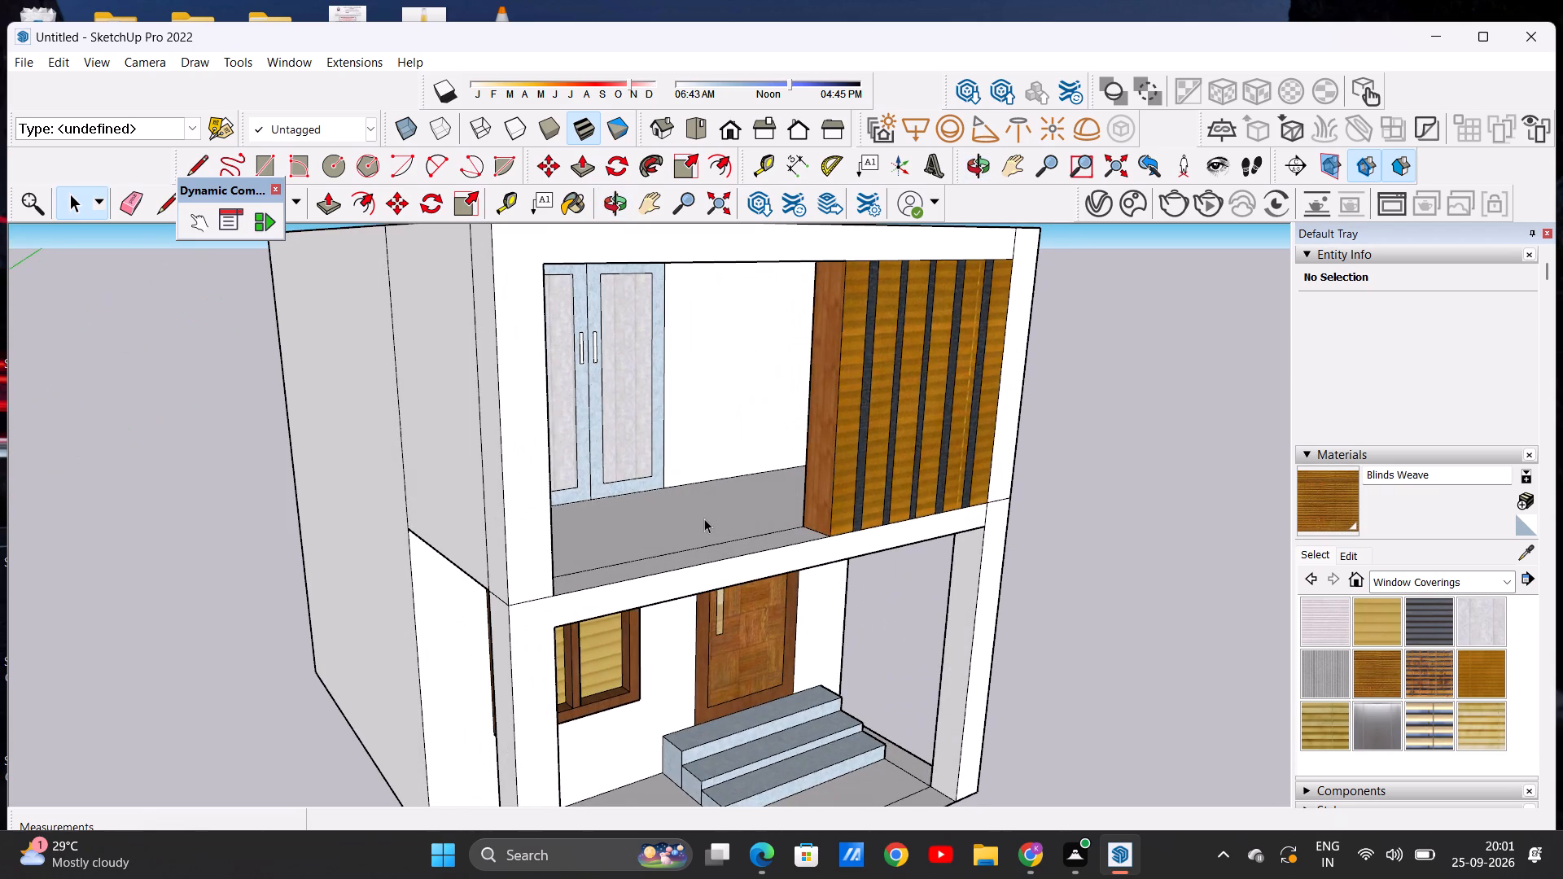
{"action": "middle_click_drag", "start_coordinate": [528, 549], "coordinate": [452, 560]}
{"action": "scroll", "coordinate": [783, 402], "scroll_direction": "up", "scroll_amount": 6}
{"action": "scroll", "coordinate": [795, 423], "scroll_direction": "down", "scroll_amount": 4}
Draw a circle of about 15/16" radius on the bamboo side face of the striped wall, around mid-height.
{"action": "left_click", "coordinate": [324, 157]}
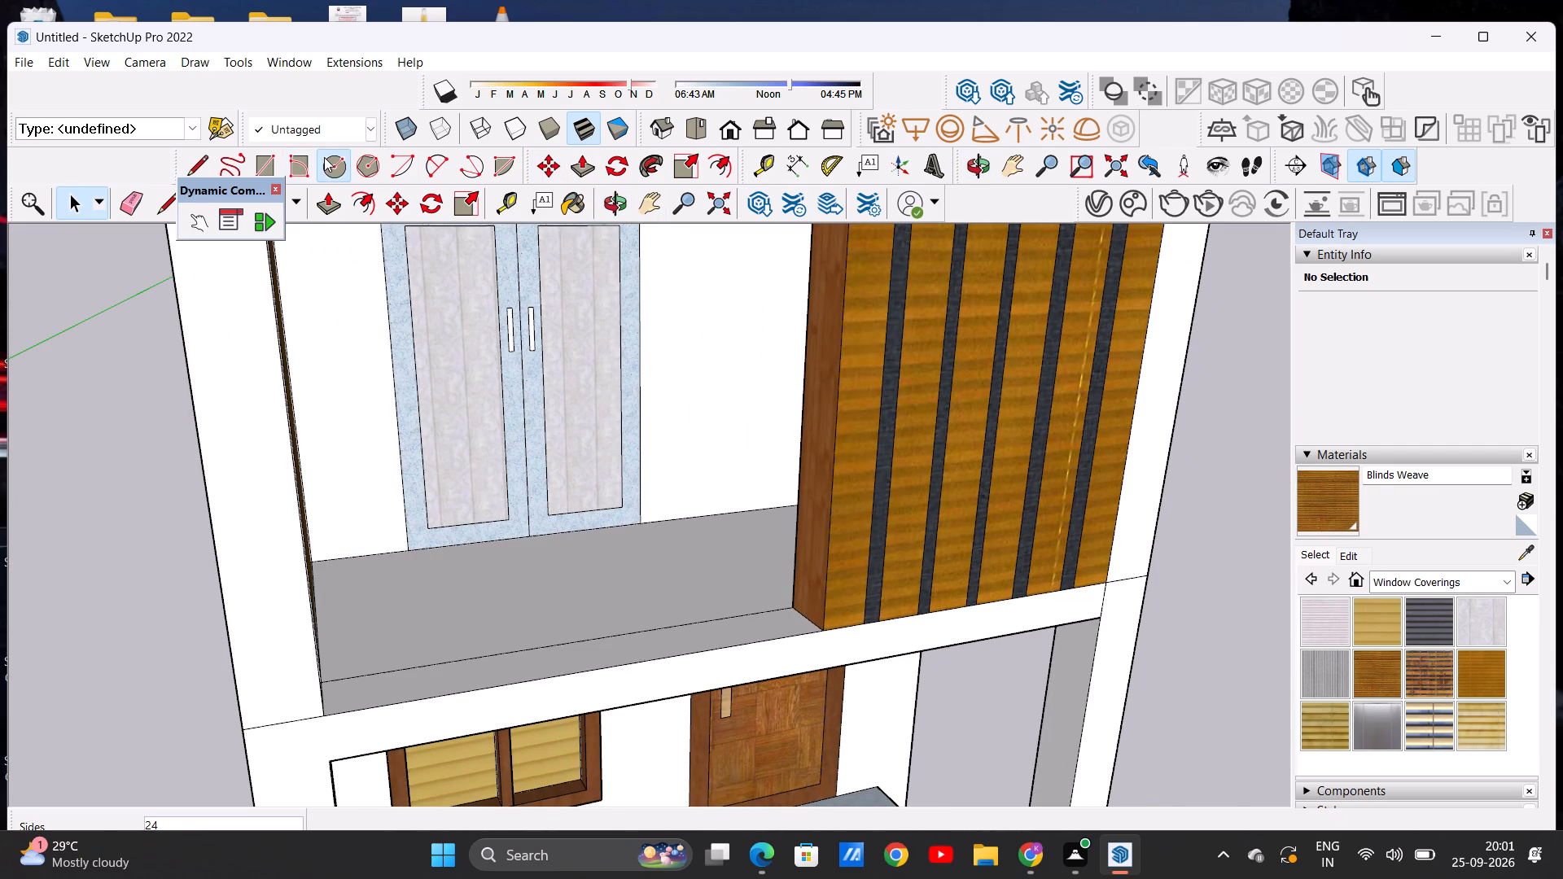
{"action": "scroll", "coordinate": [817, 390], "scroll_direction": "up", "scroll_amount": 6}
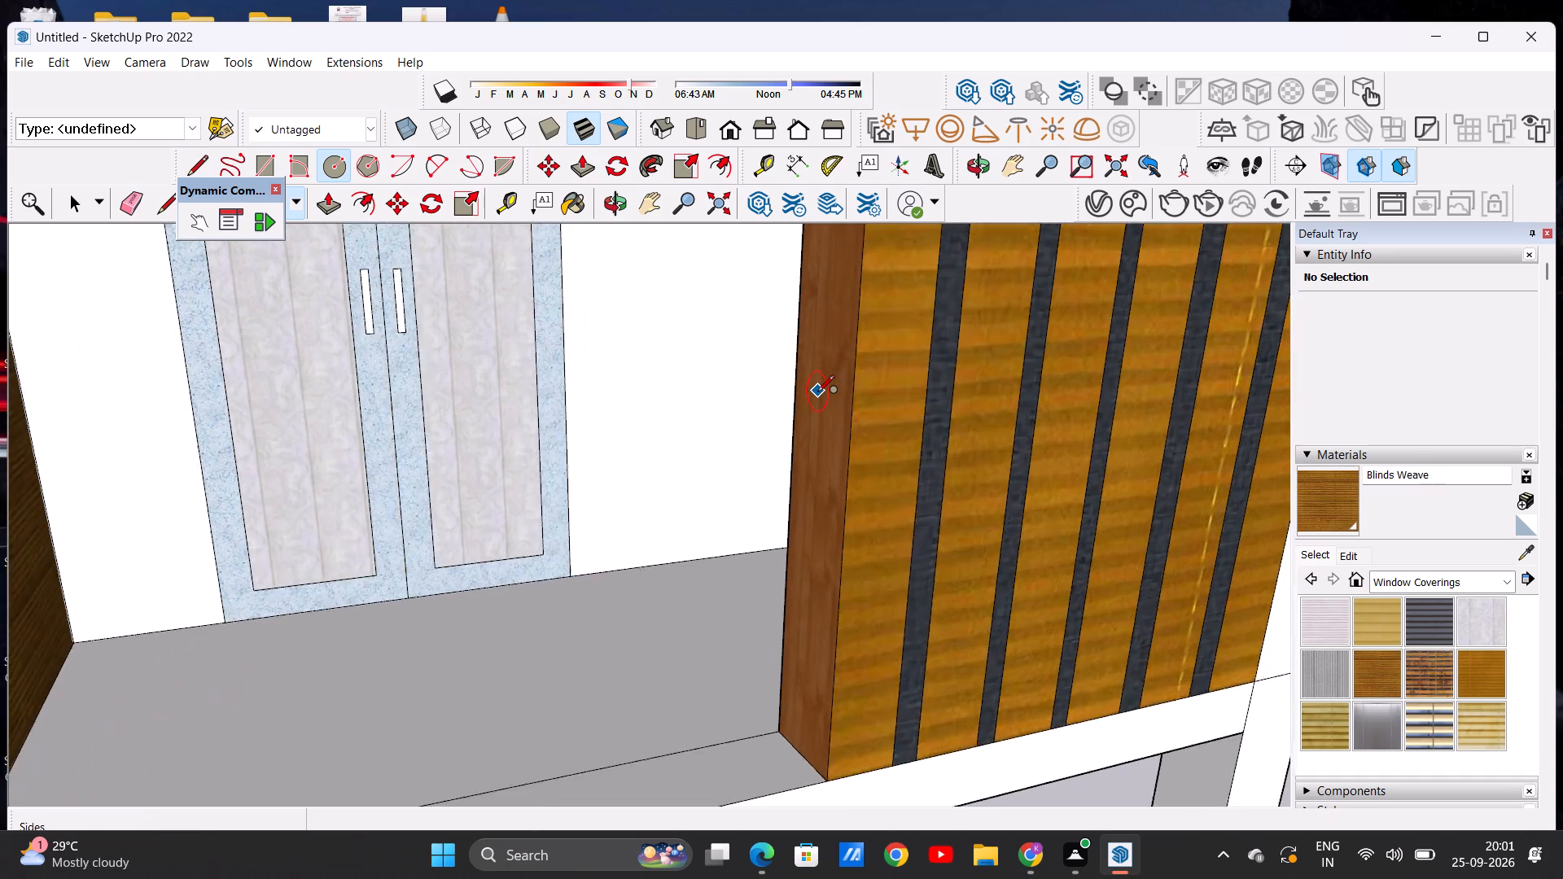
{"action": "scroll", "coordinate": [817, 393], "scroll_direction": "up", "scroll_amount": 4}
{"action": "scroll", "coordinate": [819, 420], "scroll_direction": "down", "scroll_amount": 12}
{"action": "middle_click_drag", "start_coordinate": [795, 520], "coordinate": [764, 485]}
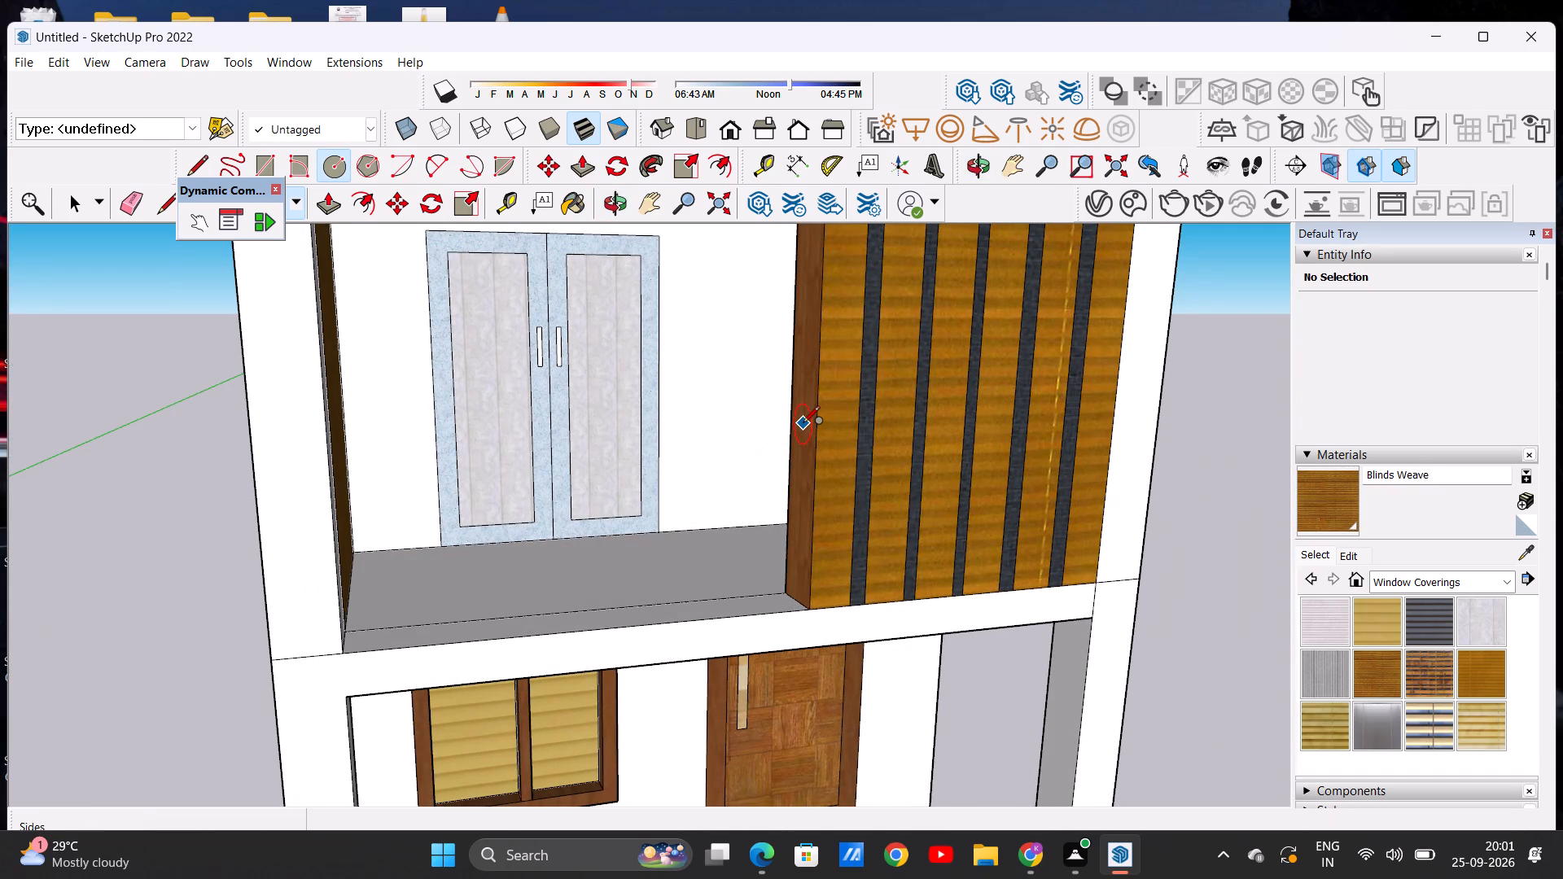
{"action": "left_click", "coordinate": [802, 424]}
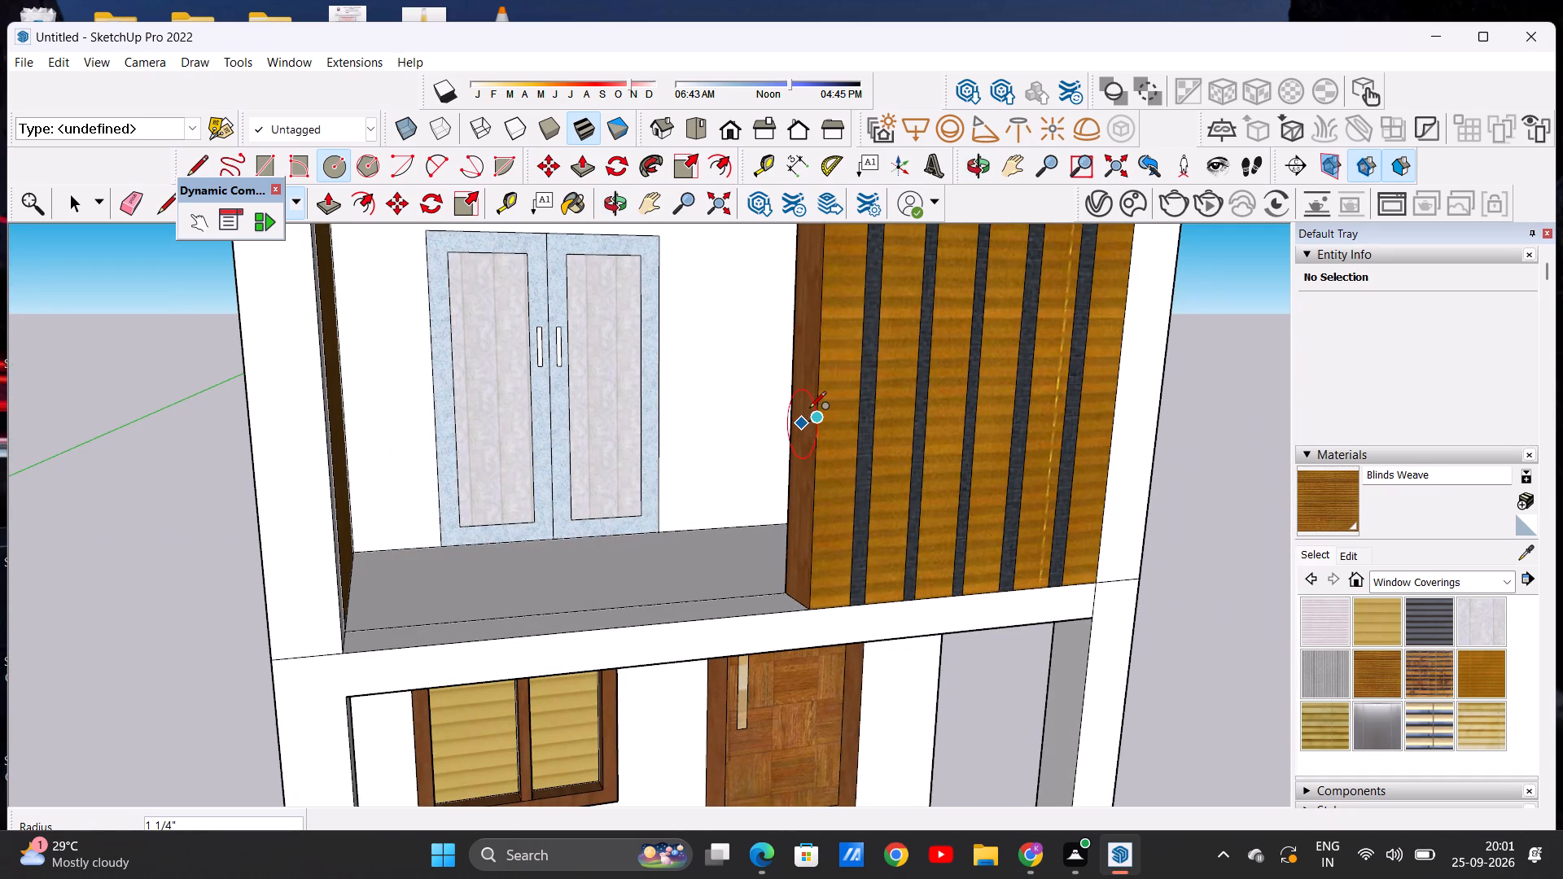
{"action": "scroll", "coordinate": [809, 409], "scroll_direction": "up", "scroll_amount": 13}
{"action": "left_click", "coordinate": [803, 416]}
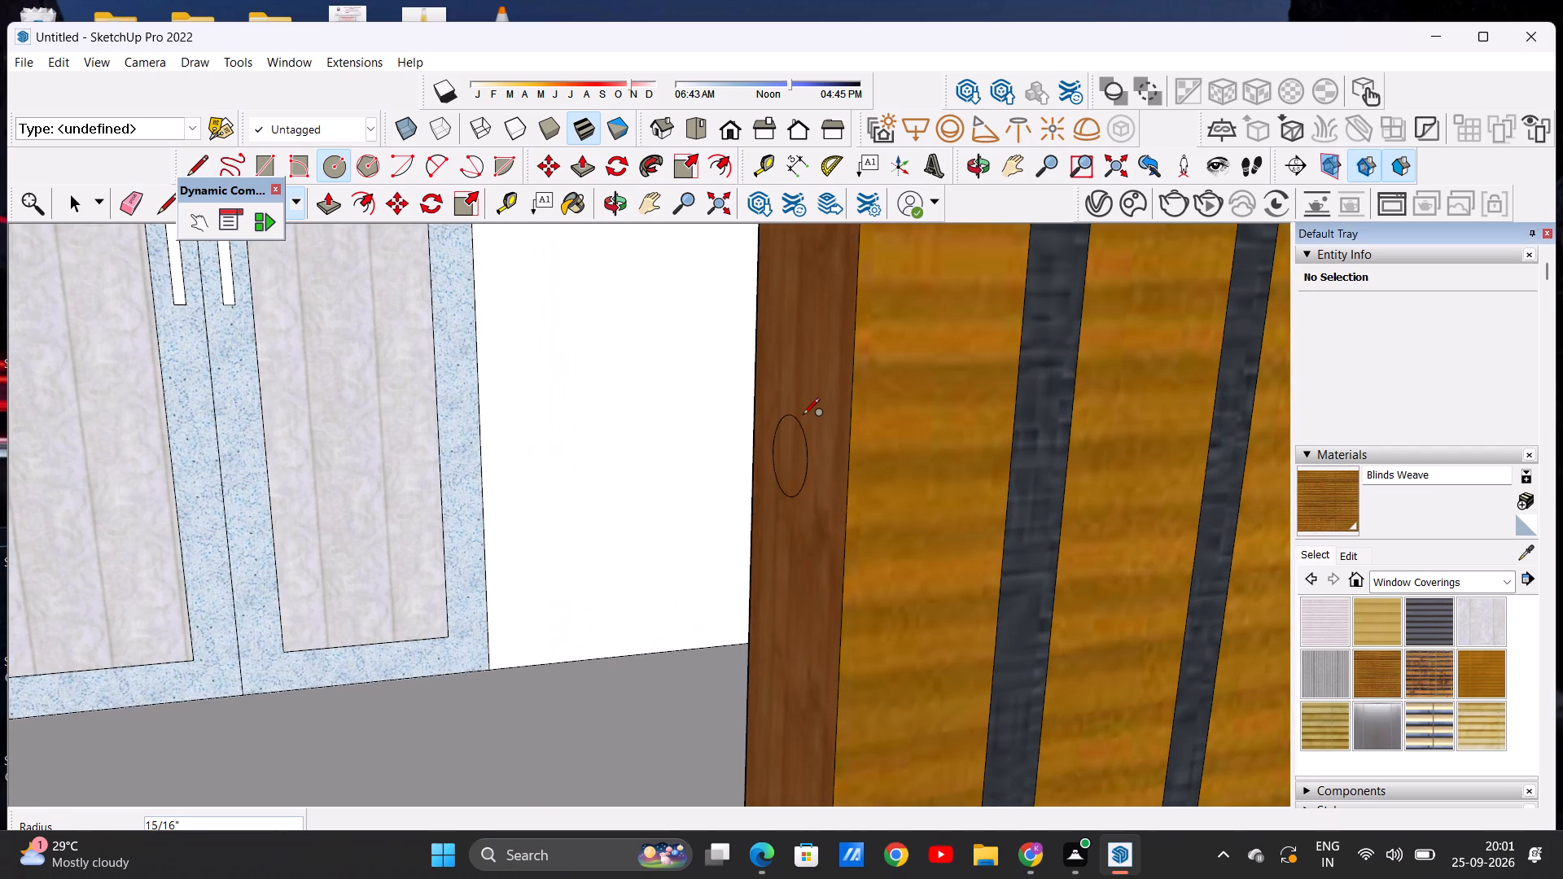
{"action": "key", "text": "space"}
Extrude the circle on the bamboo side face about 3' 2 1/8" across the balcony opening to form a round handrail.
{"action": "scroll", "coordinate": [748, 505], "scroll_direction": "down", "scroll_amount": 12}
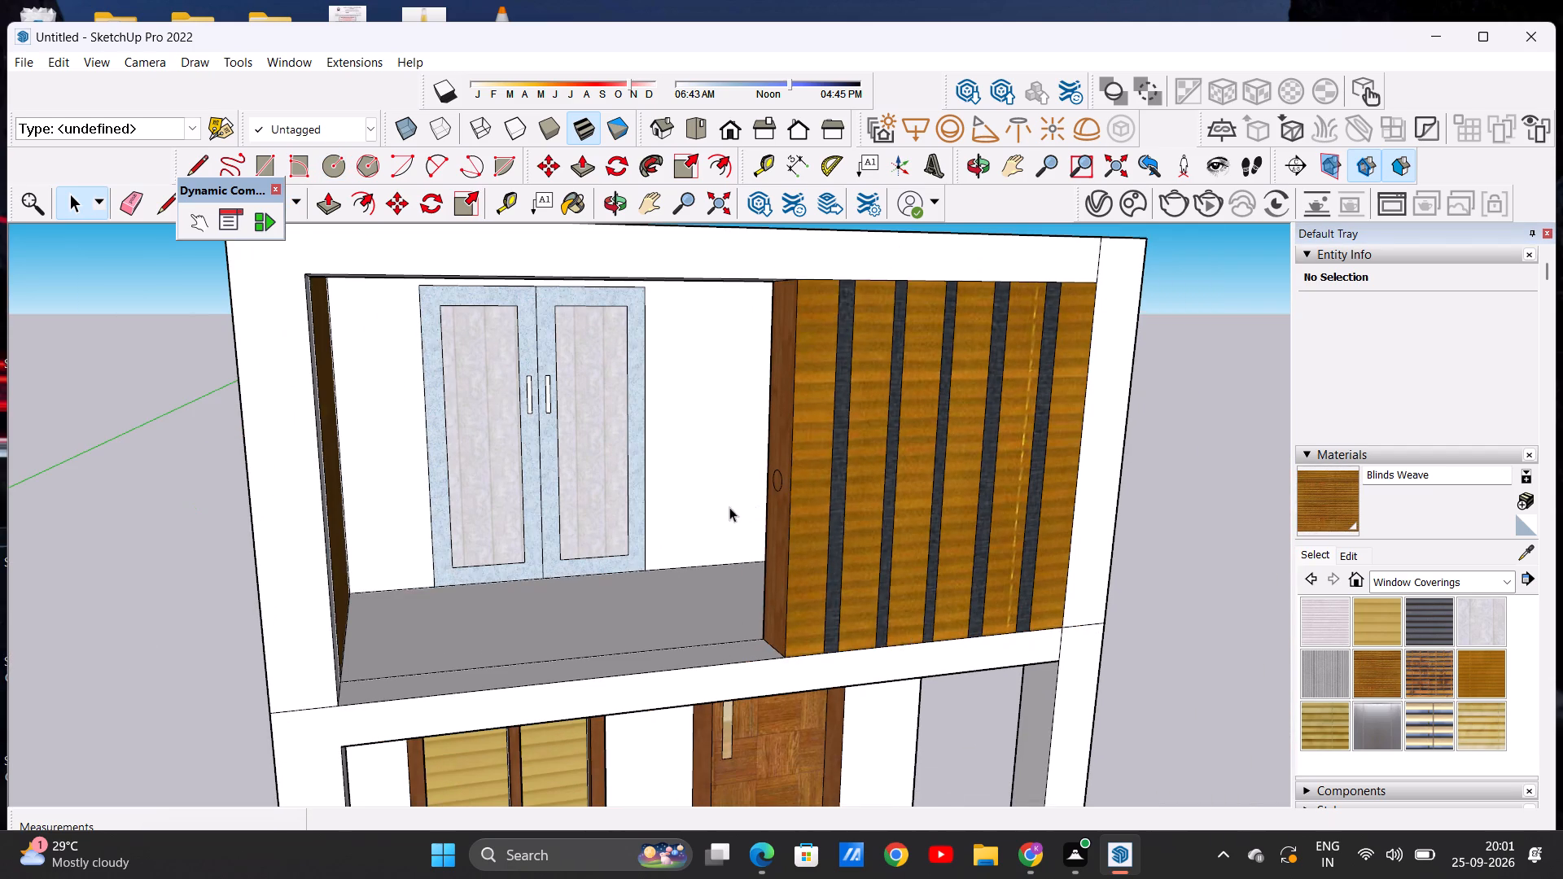
{"action": "middle_click_drag", "start_coordinate": [694, 505], "coordinate": [737, 509]}
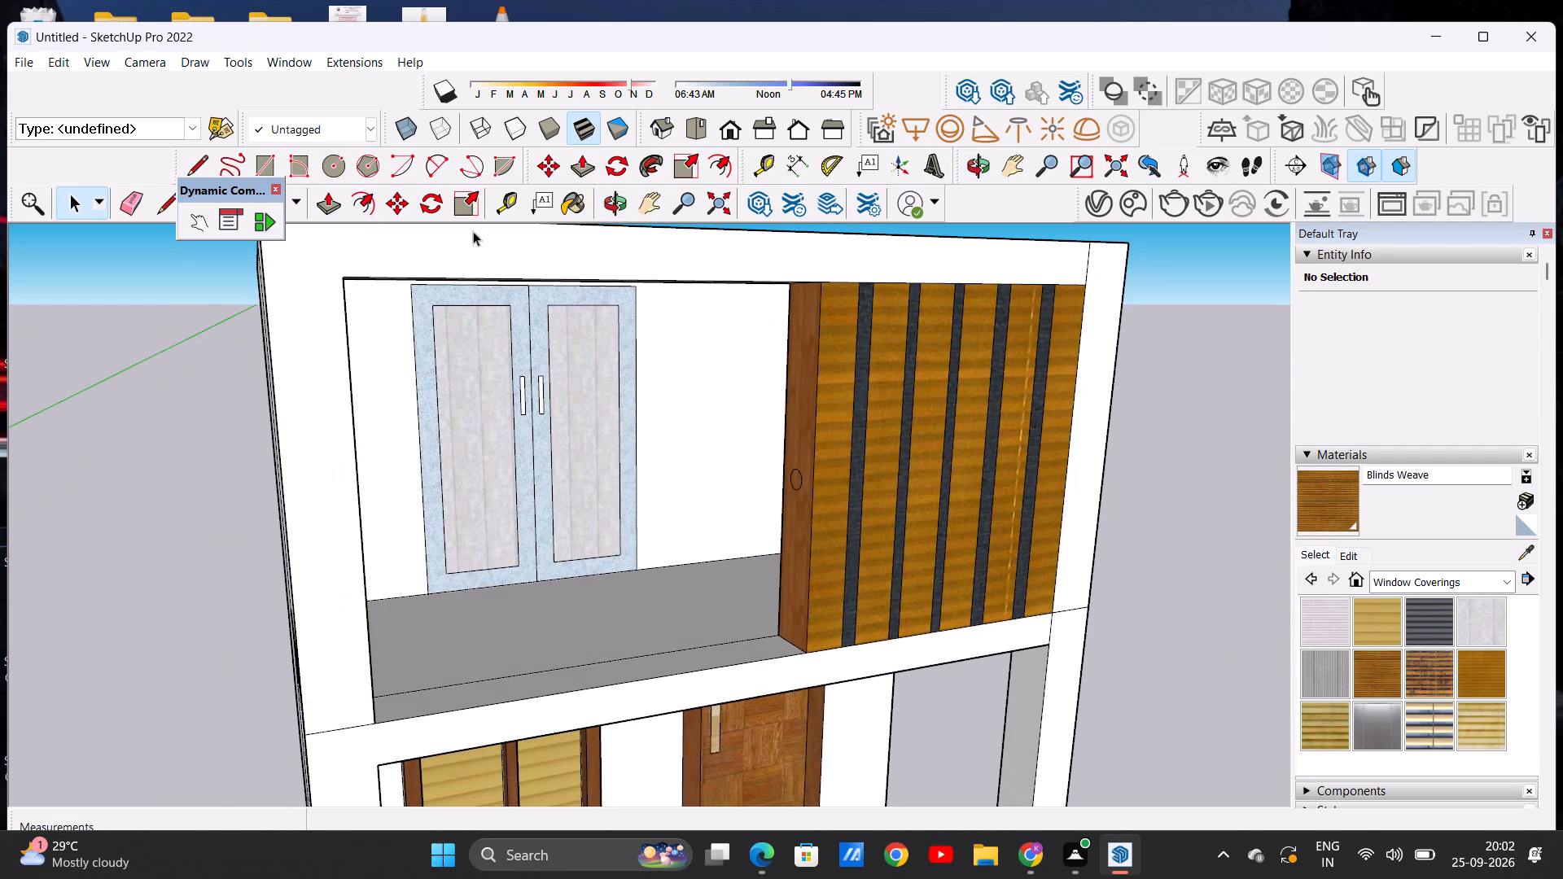
{"action": "left_click", "coordinate": [328, 199]}
{"action": "scroll", "coordinate": [791, 434], "scroll_direction": "up", "scroll_amount": 5}
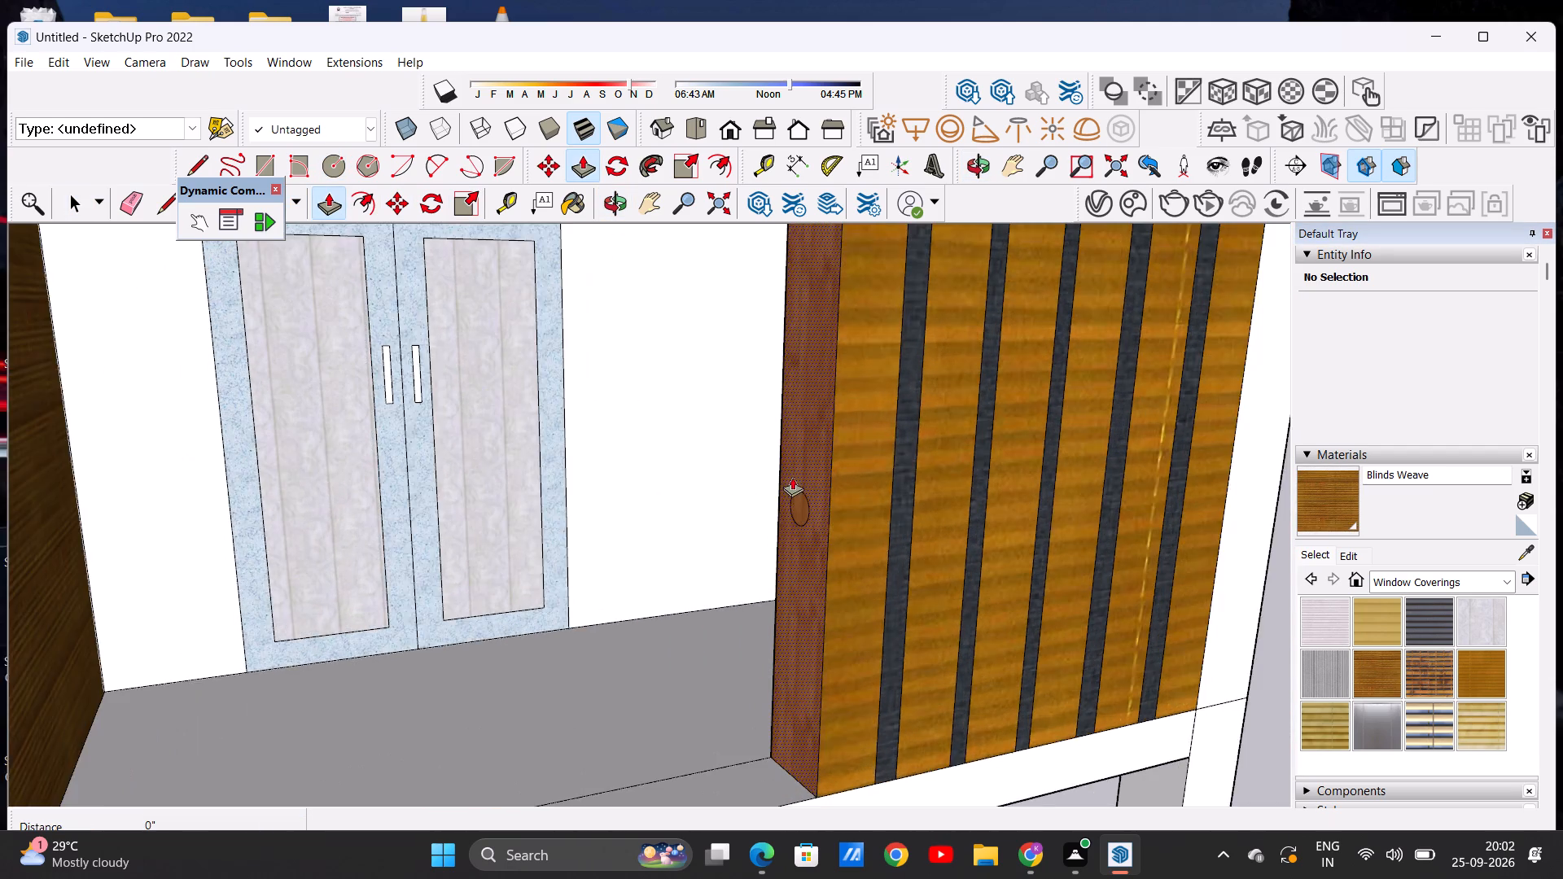
{"action": "scroll", "coordinate": [792, 477], "scroll_direction": "up", "scroll_amount": 4}
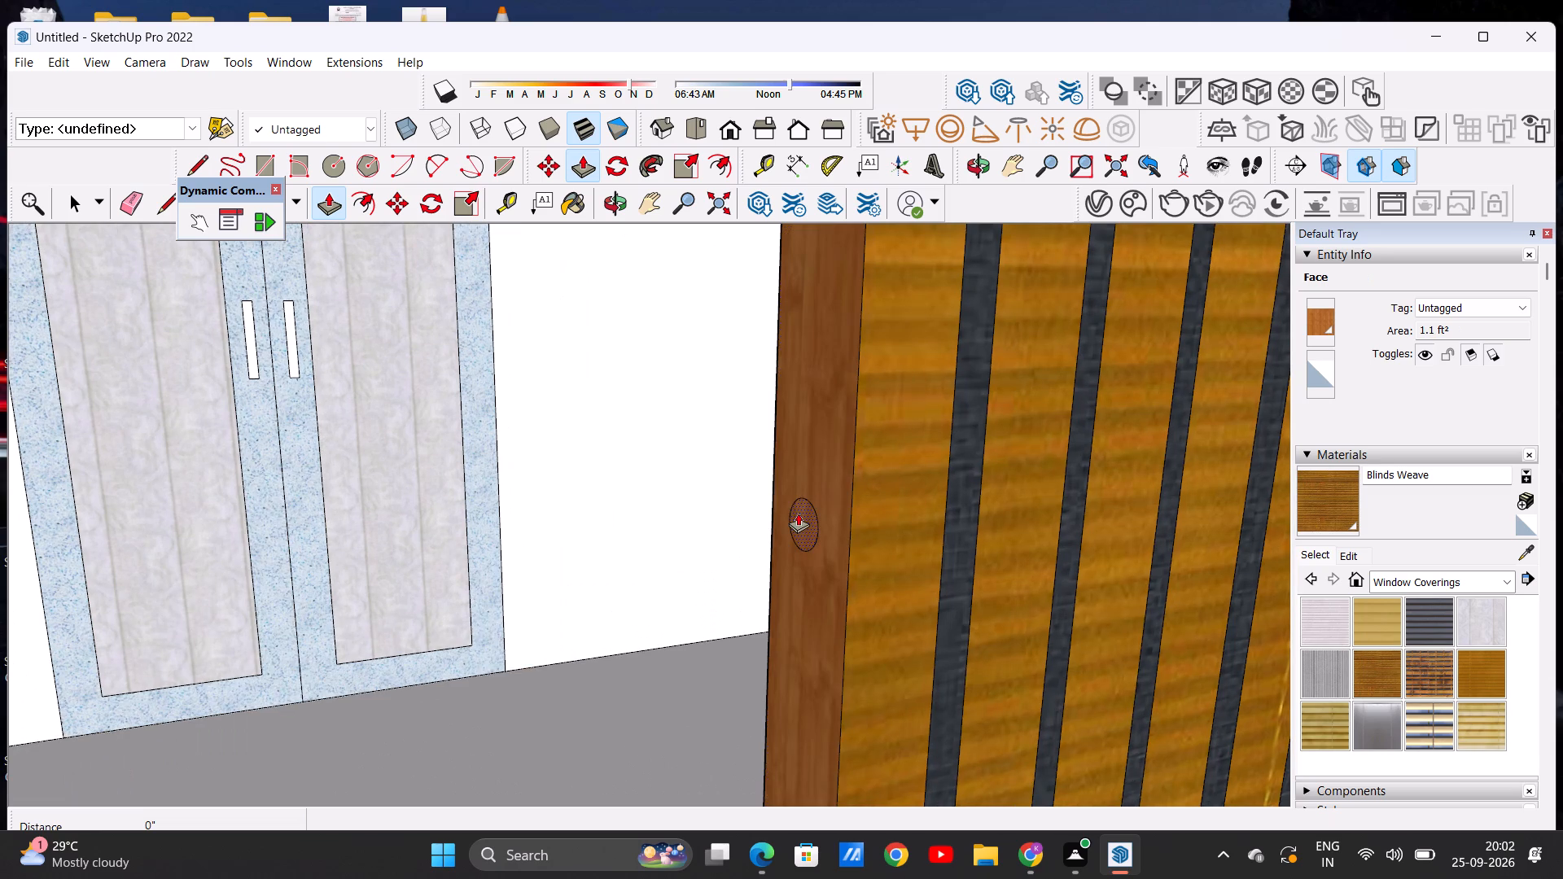
{"action": "left_click", "coordinate": [798, 513]}
{"action": "scroll", "coordinate": [716, 524], "scroll_direction": "down", "scroll_amount": 12}
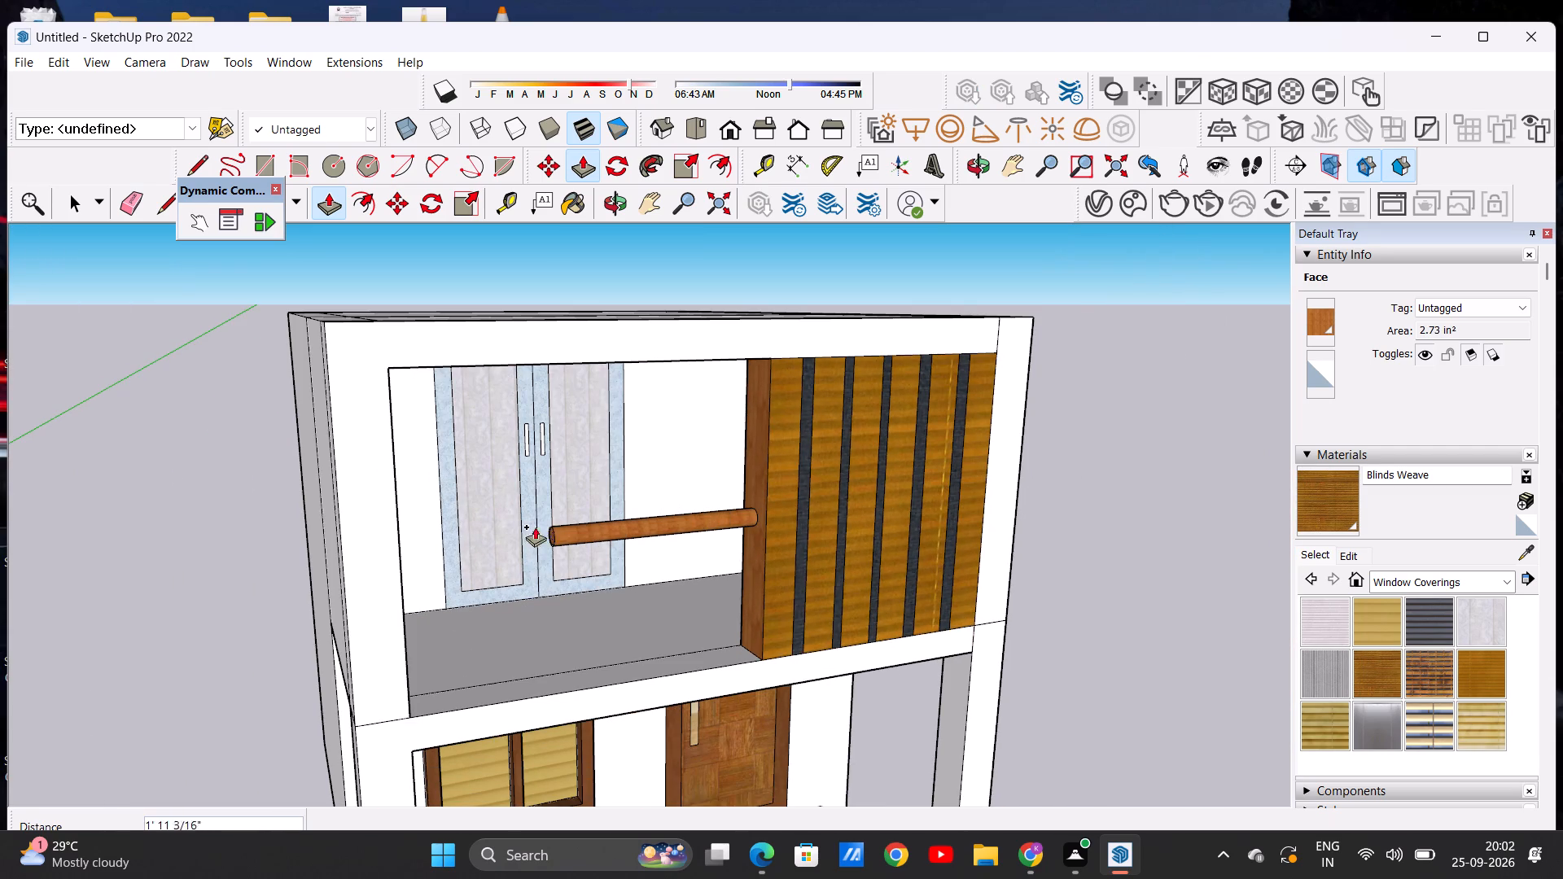
{"action": "middle_click_drag", "start_coordinate": [436, 538], "coordinate": [260, 546]}
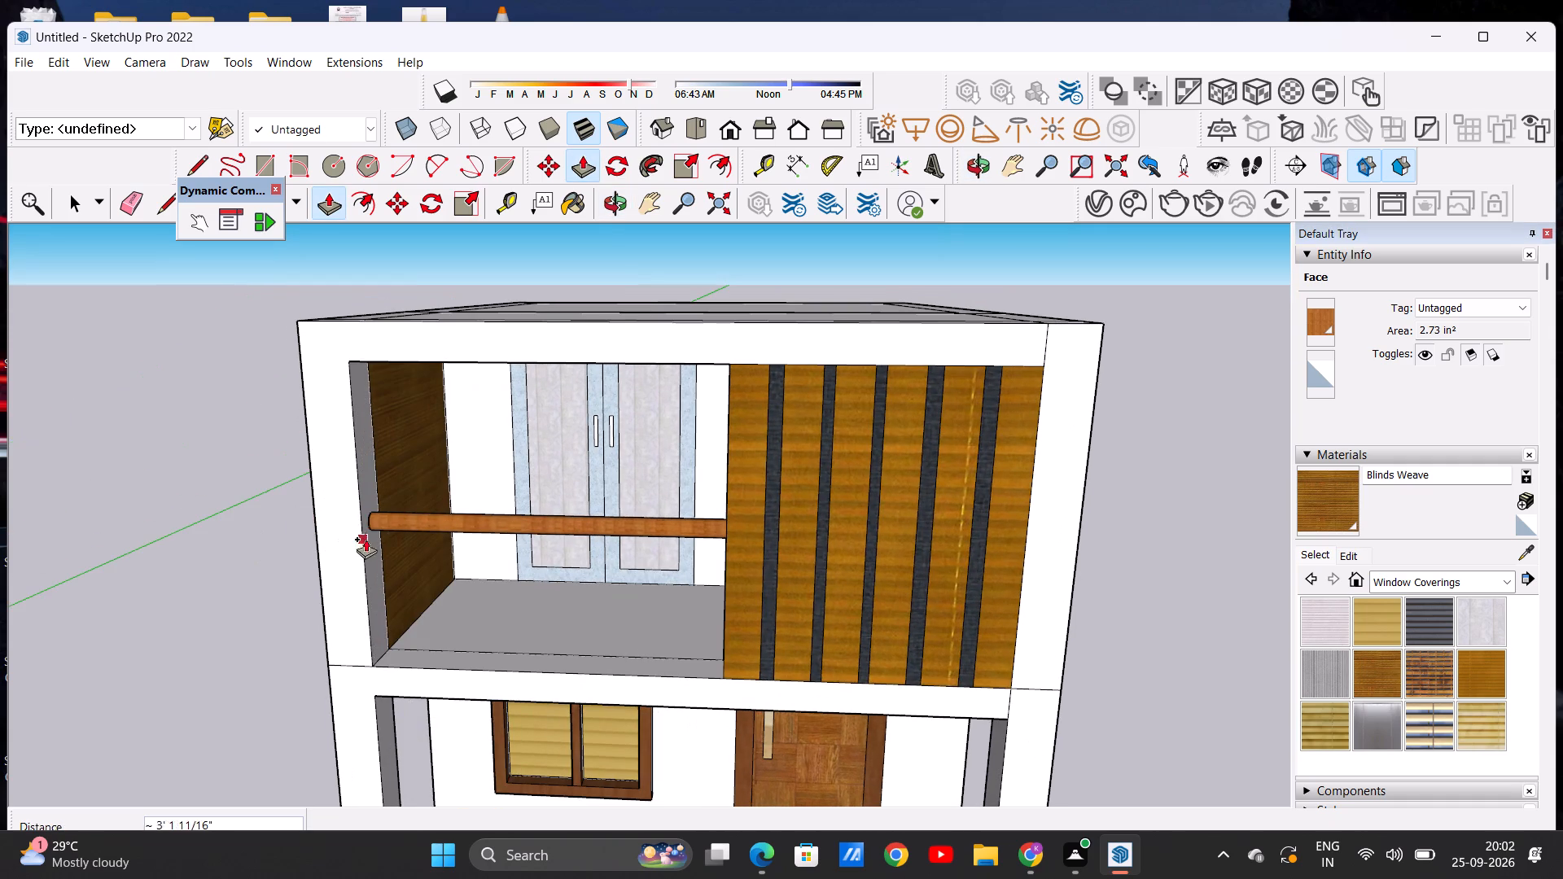
{"action": "scroll", "coordinate": [370, 511], "scroll_direction": "up", "scroll_amount": 13}
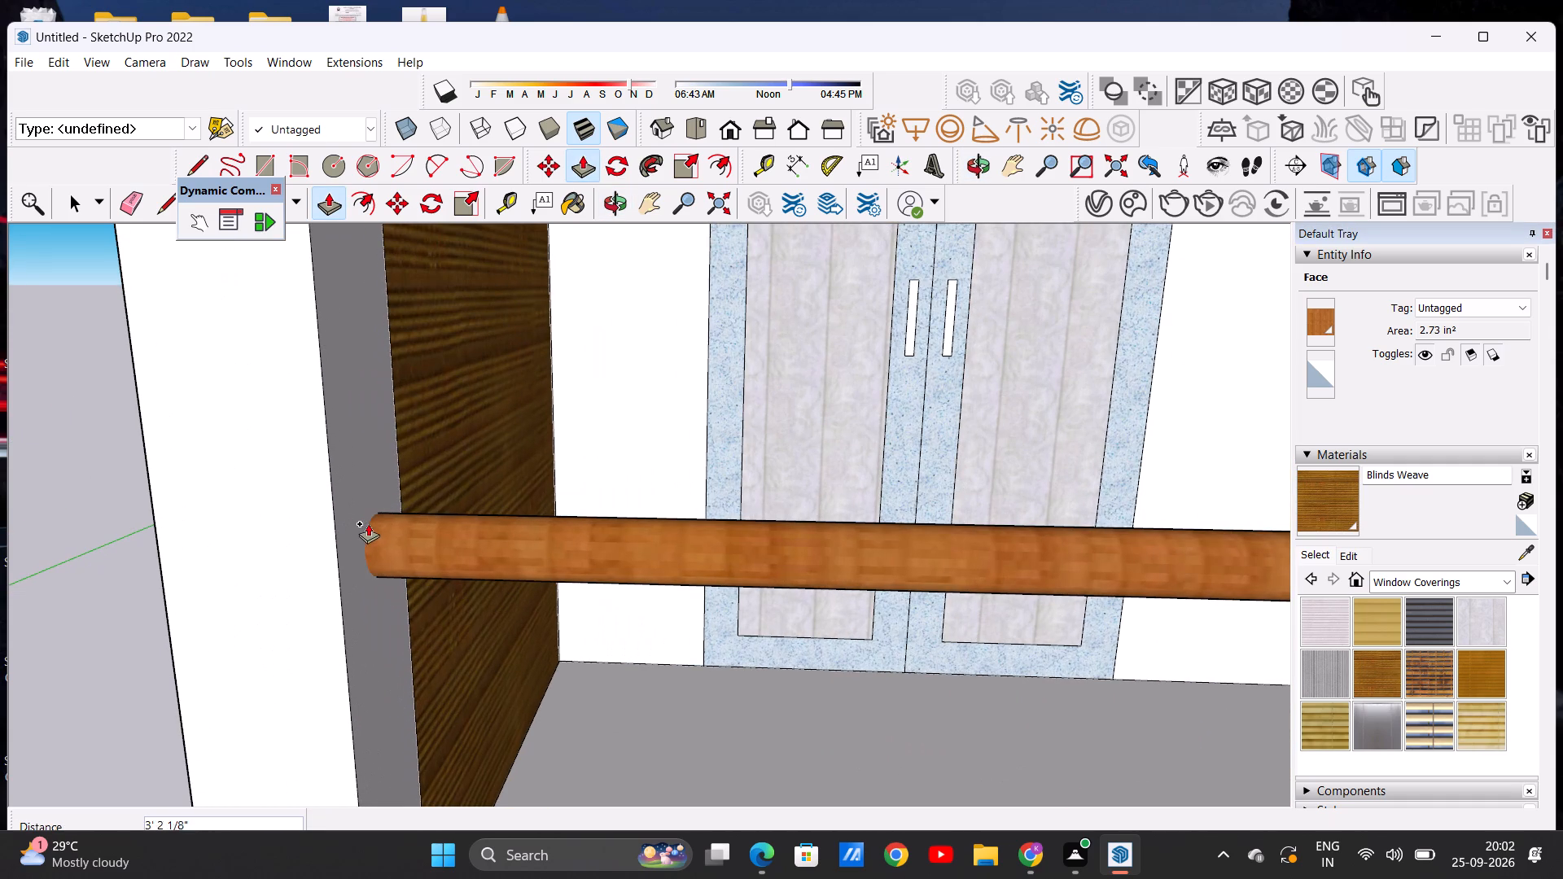
{"action": "left_click", "coordinate": [370, 518]}
{"action": "key", "text": "space"}
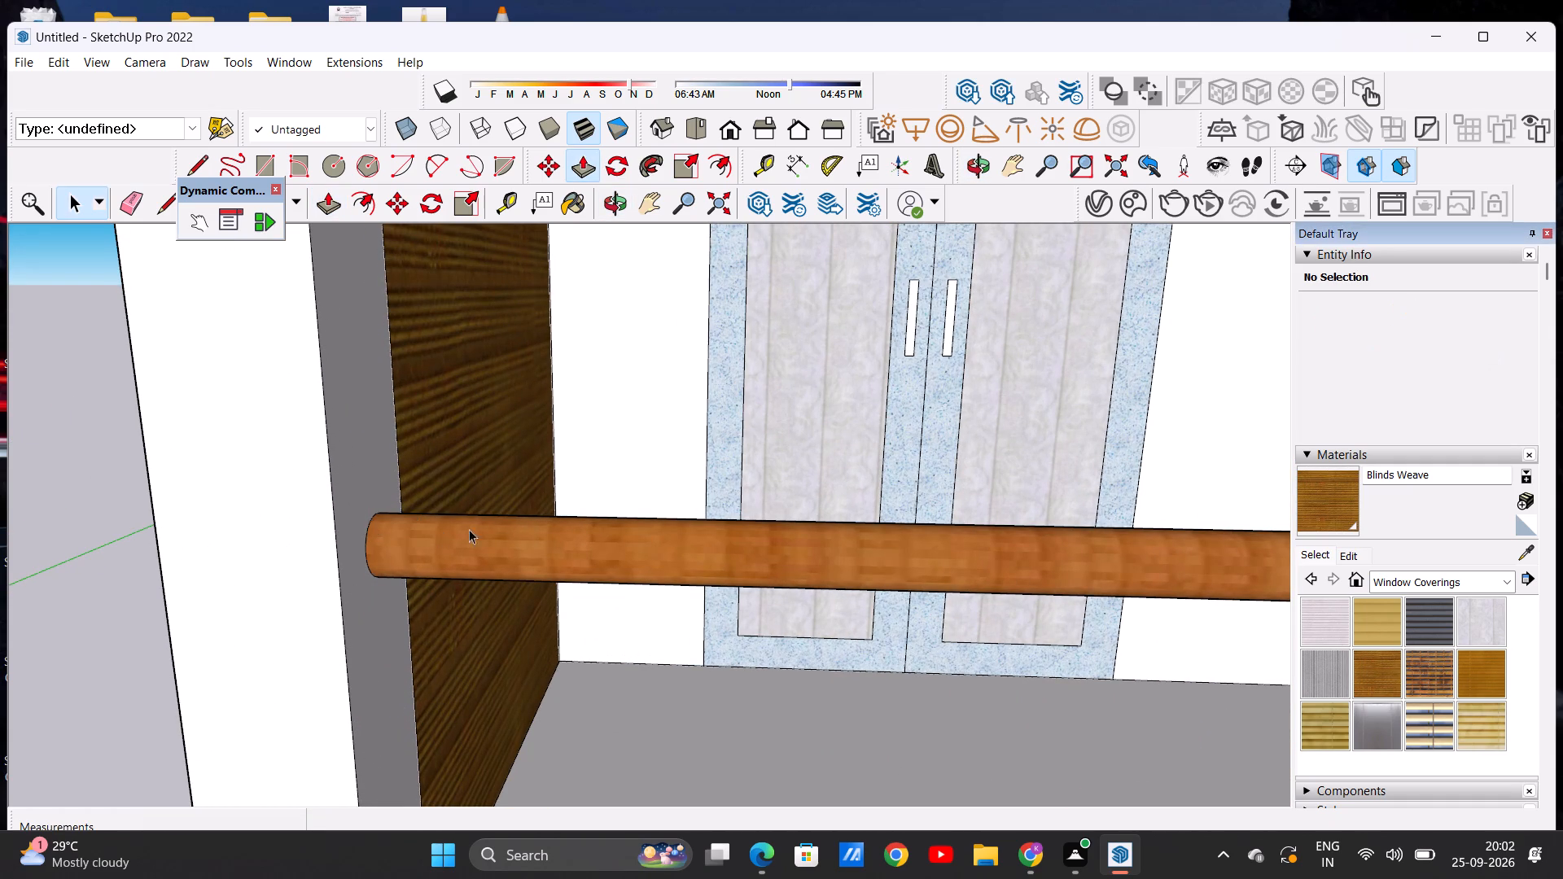
Paint the balcony's round handrail with Aluminum from the Metal materials.
{"action": "scroll", "coordinate": [535, 523], "scroll_direction": "down", "scroll_amount": 11}
{"action": "middle_click_drag", "start_coordinate": [613, 602], "coordinate": [621, 527]}
{"action": "scroll", "coordinate": [627, 549], "scroll_direction": "down", "scroll_amount": 6}
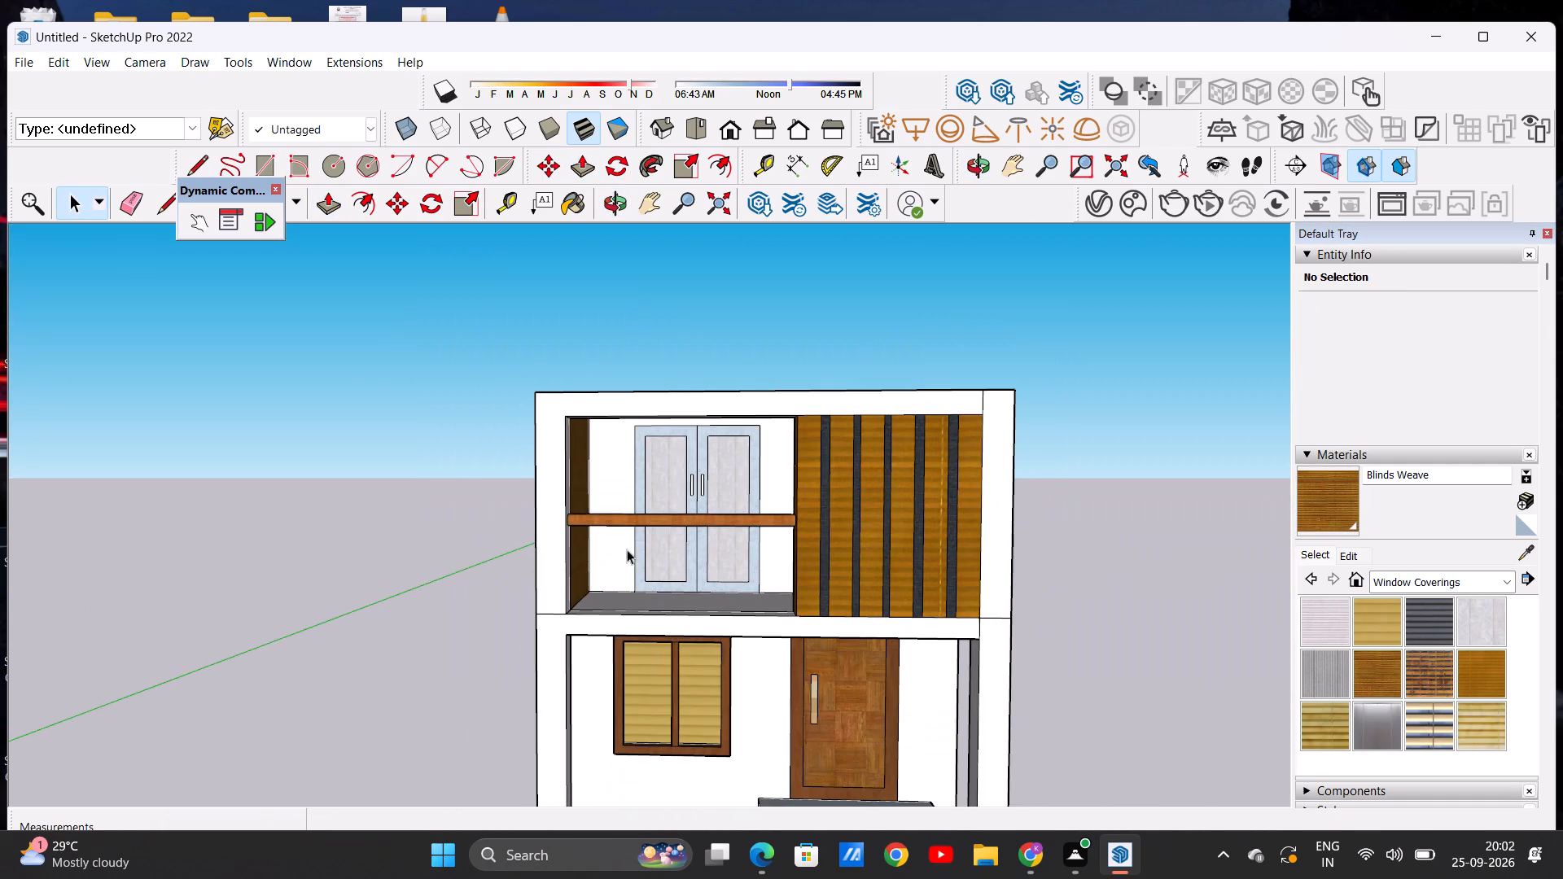
{"action": "scroll", "coordinate": [618, 558], "scroll_direction": "up", "scroll_amount": 2}
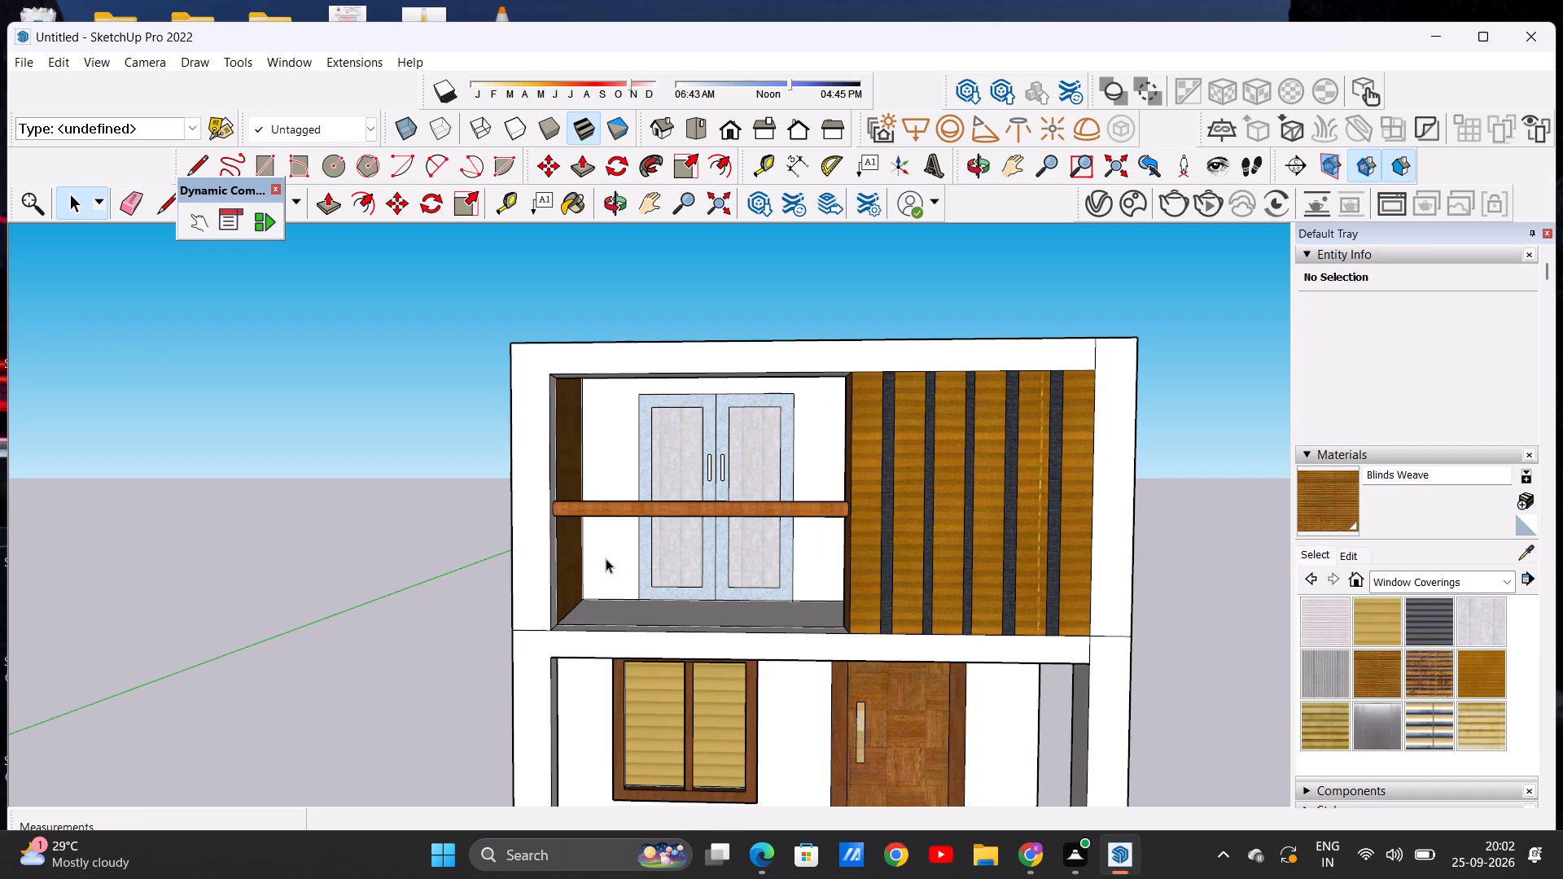
{"action": "middle_click_drag", "start_coordinate": [594, 579], "coordinate": [588, 649]}
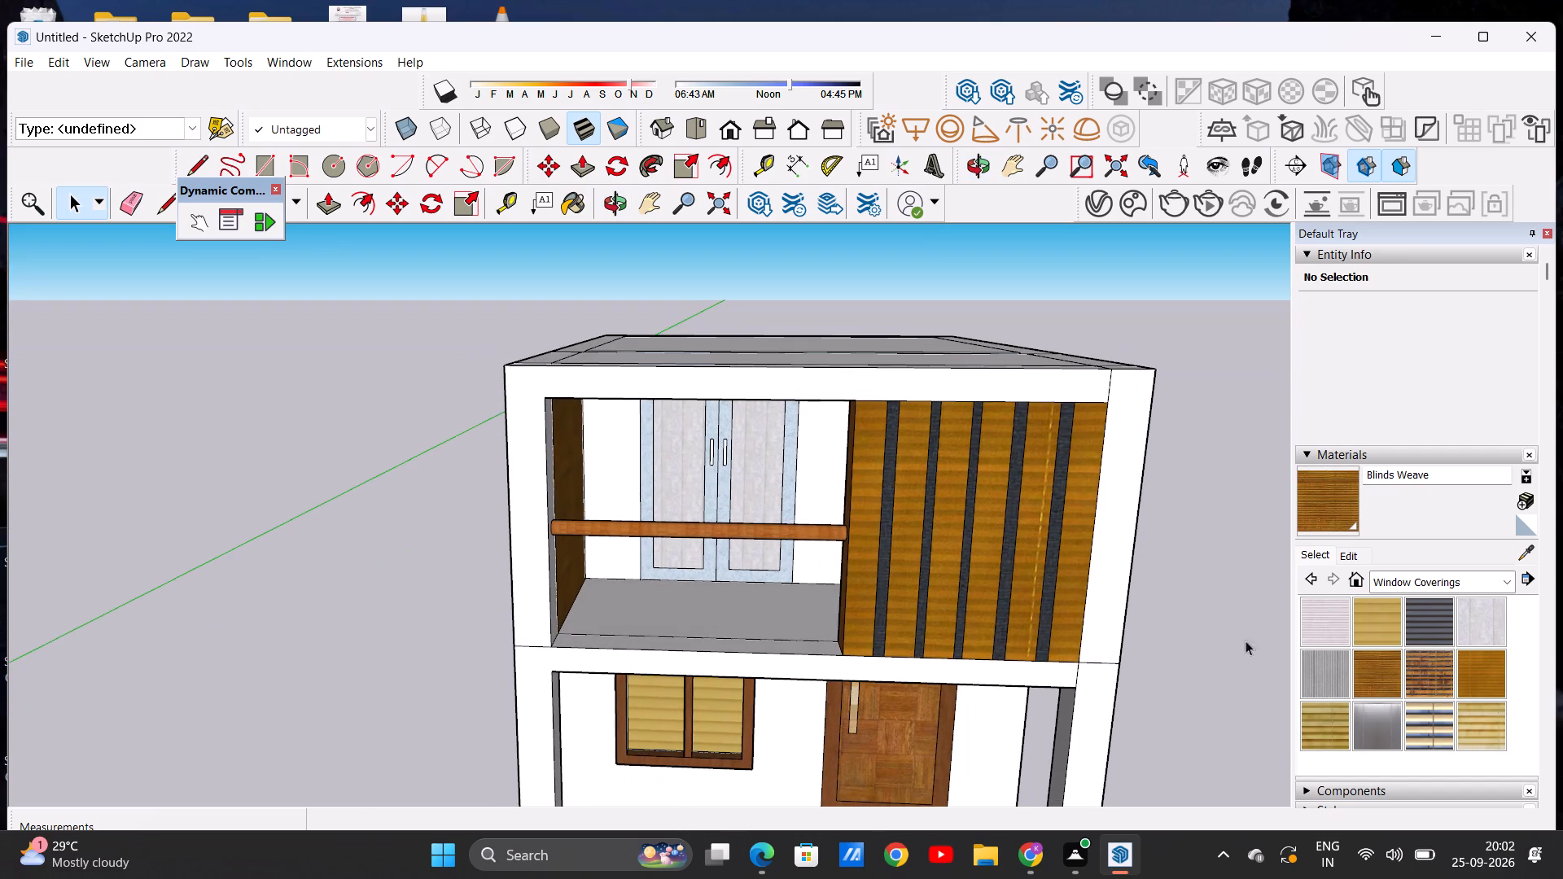
{"action": "left_click", "coordinate": [1495, 576]}
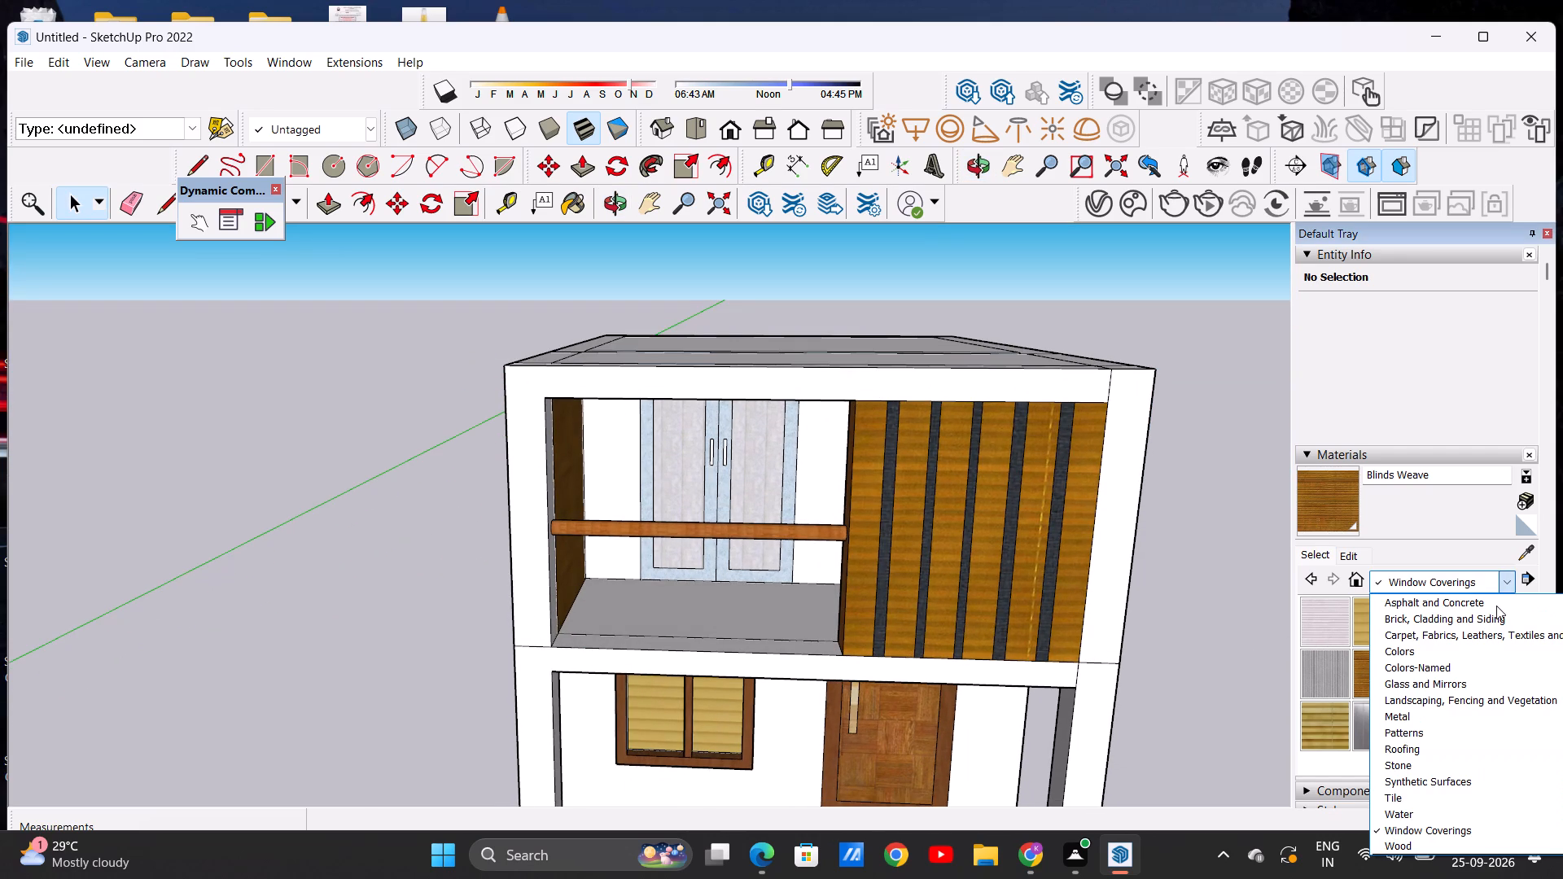
{"action": "left_click", "coordinate": [1501, 712]}
{"action": "left_click", "coordinate": [1309, 619]}
{"action": "scroll", "coordinate": [664, 504], "scroll_direction": "up", "scroll_amount": 3}
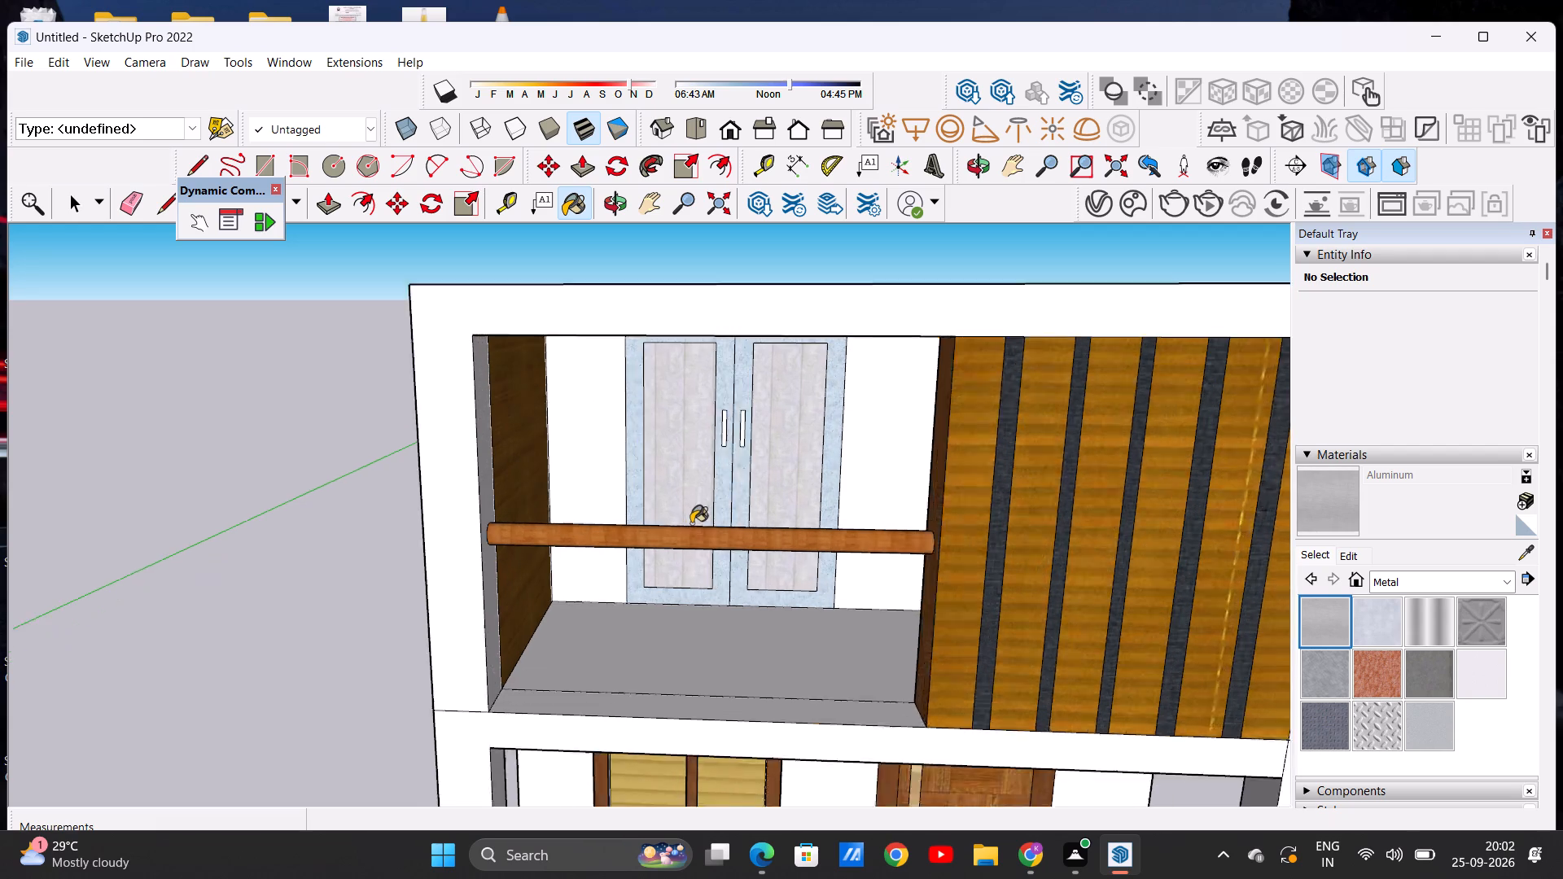
{"action": "scroll", "coordinate": [691, 523], "scroll_direction": "up", "scroll_amount": 2}
{"action": "left_click", "coordinate": [655, 537]}
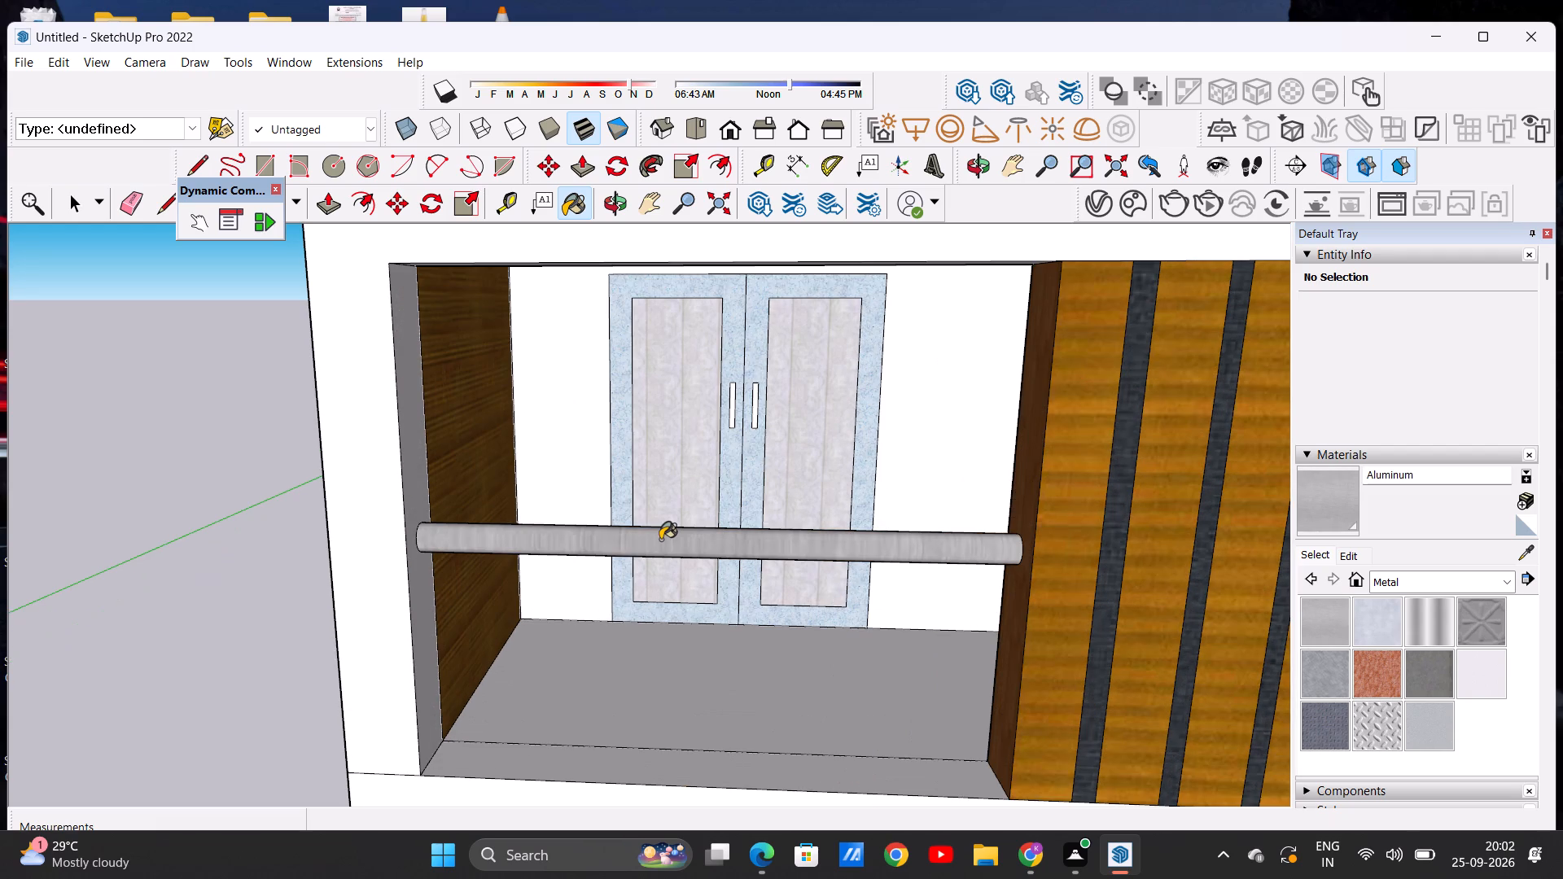
{"action": "key", "text": "space"}
Pull the narrow strip along the balcony floor's front edge up to just below the handrail as a parapet.
{"action": "scroll", "coordinate": [672, 526], "scroll_direction": "down", "scroll_amount": 8}
{"action": "middle_click_drag", "start_coordinate": [698, 620], "coordinate": [697, 623]}
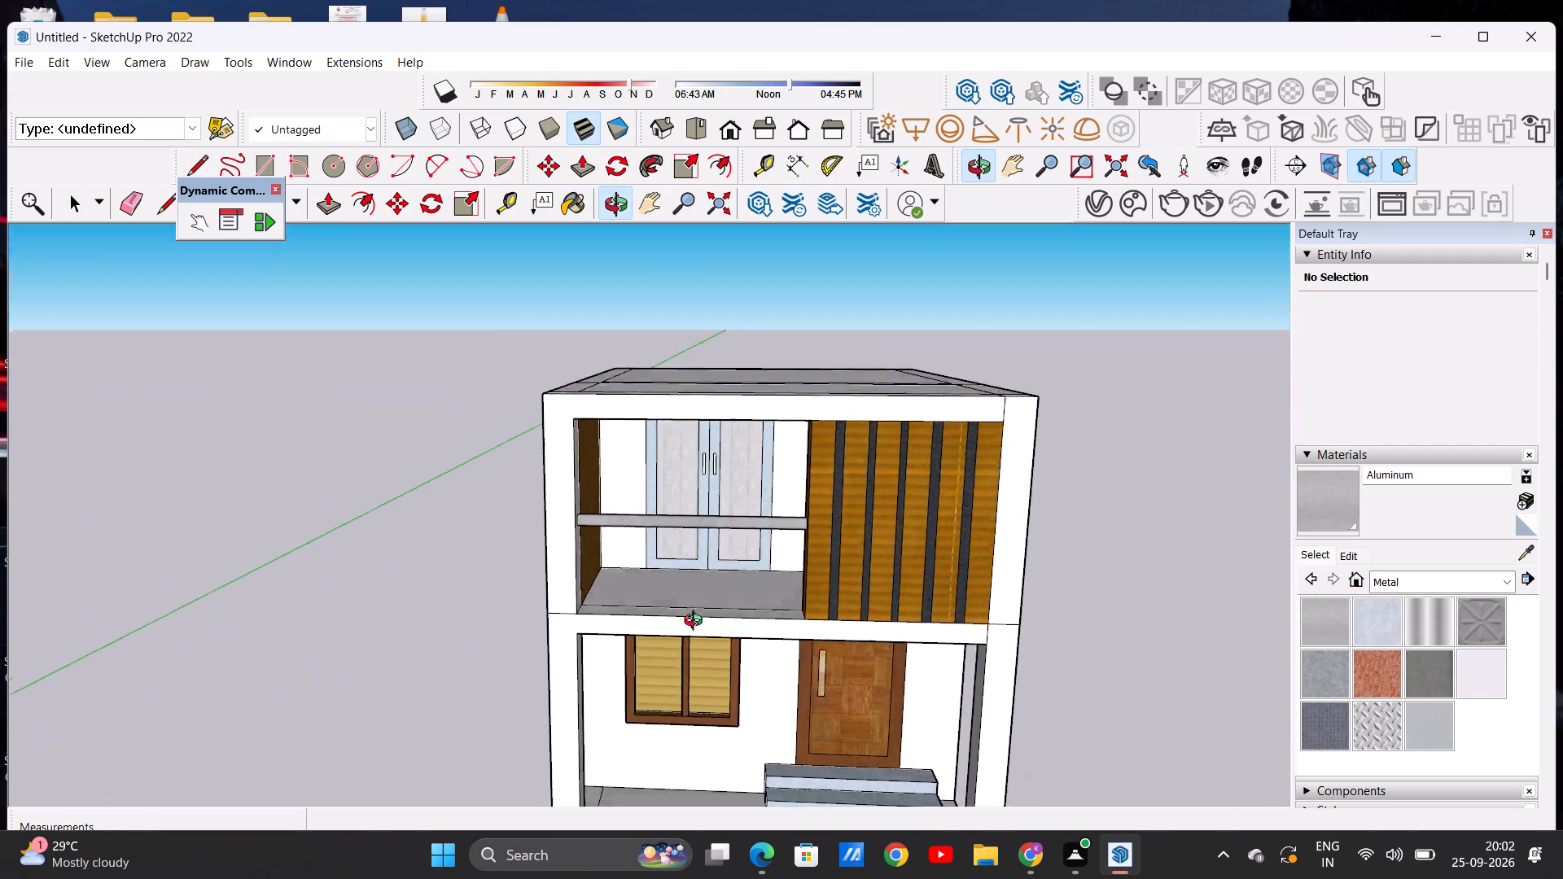
{"action": "middle_click_drag", "start_coordinate": [697, 623], "coordinate": [697, 682]}
{"action": "scroll", "coordinate": [734, 625], "scroll_direction": "up", "scroll_amount": 4}
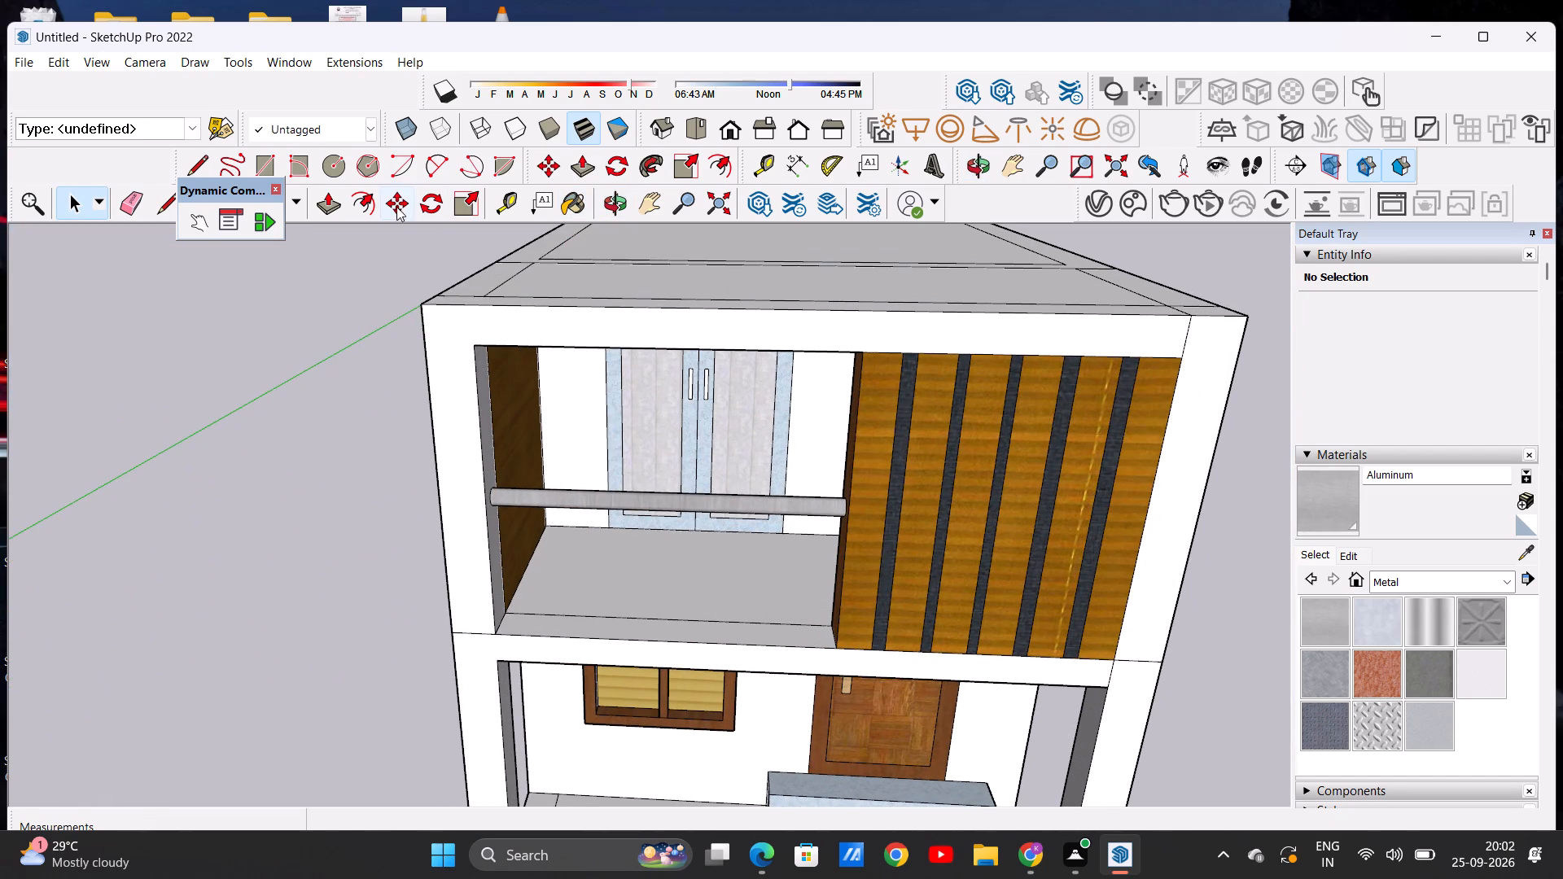
{"action": "left_click", "coordinate": [335, 203]}
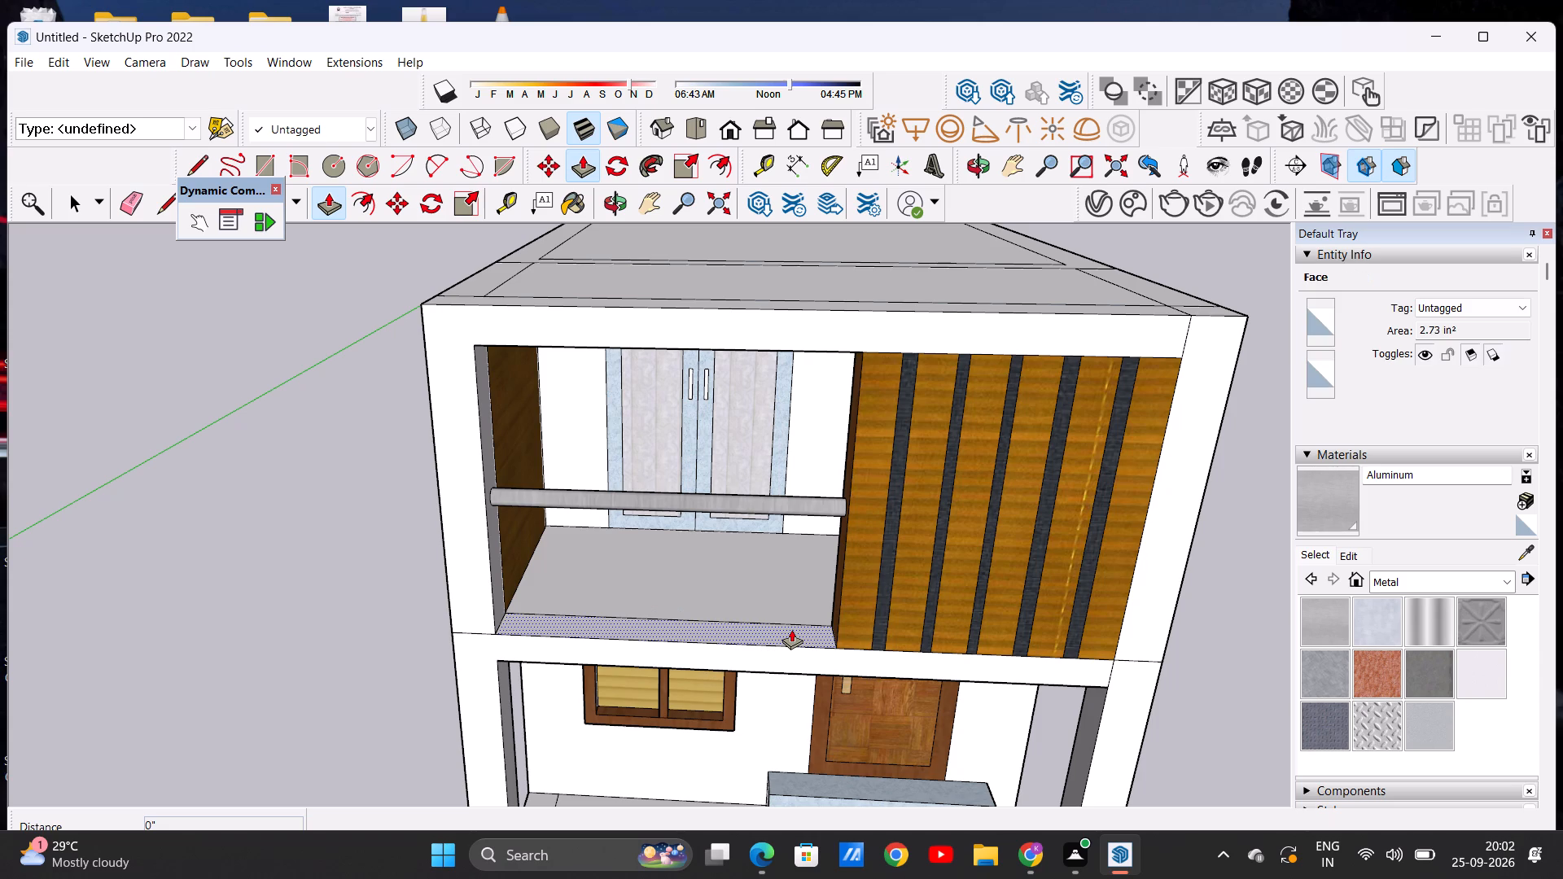
{"action": "left_click", "coordinate": [791, 629]}
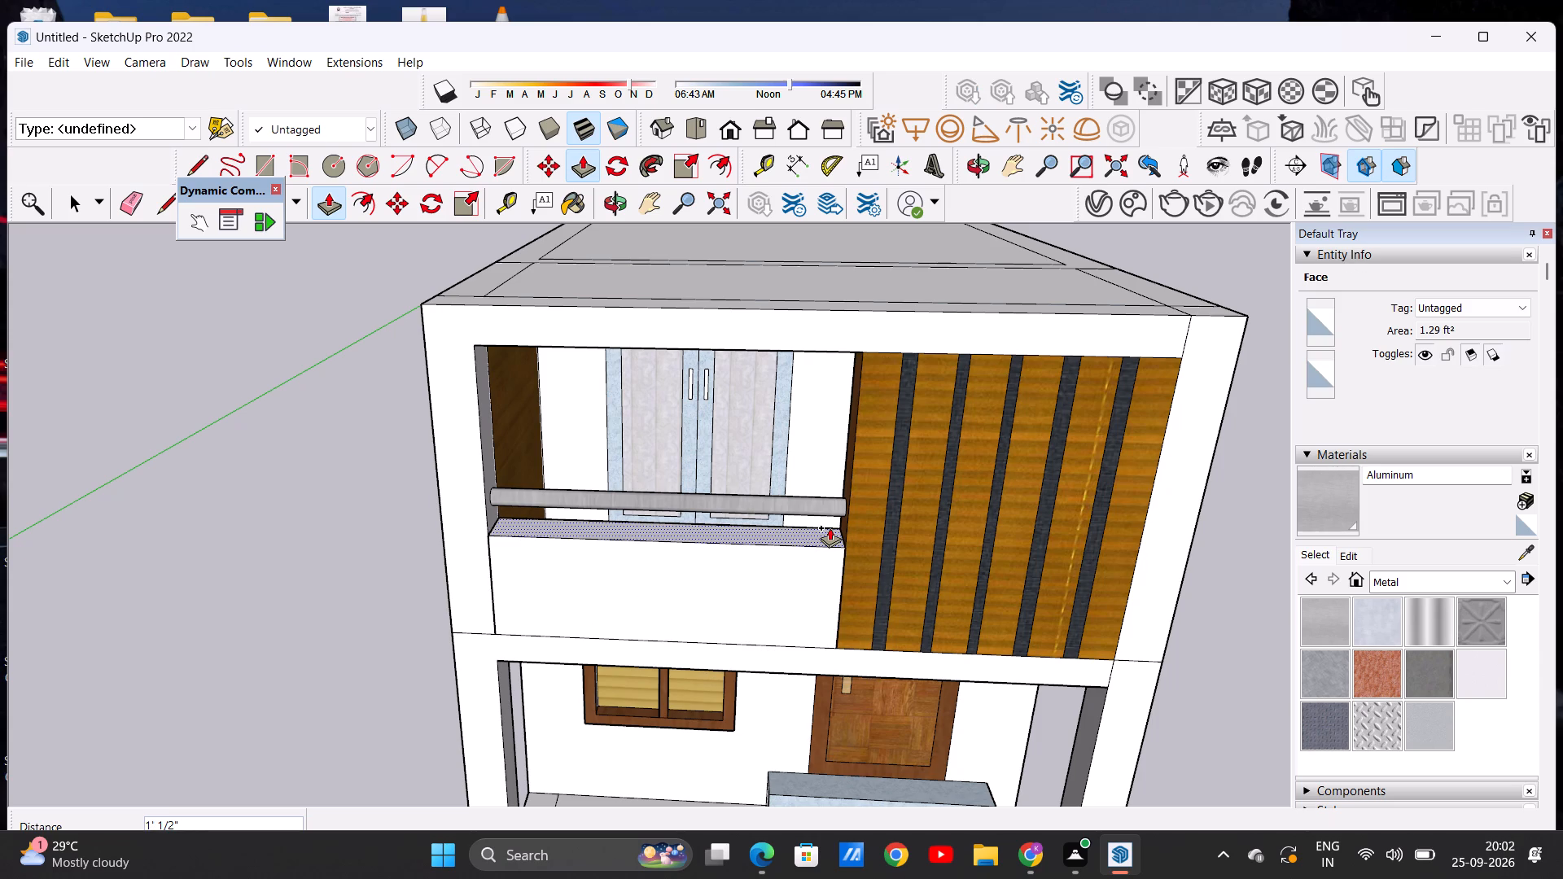
{"action": "left_click", "coordinate": [830, 523]}
{"action": "key", "text": "space"}
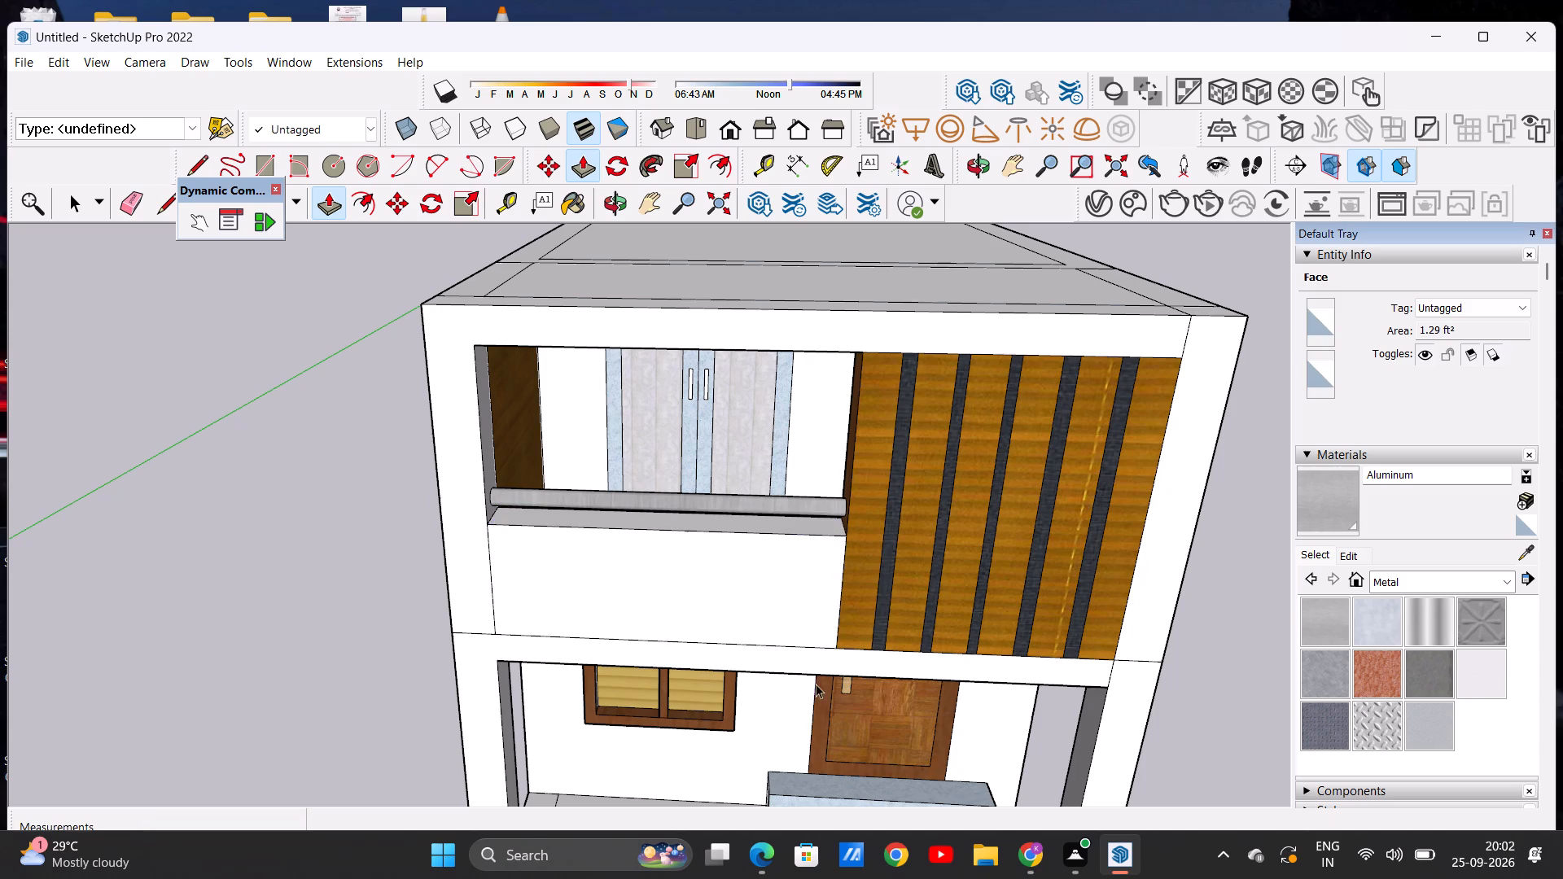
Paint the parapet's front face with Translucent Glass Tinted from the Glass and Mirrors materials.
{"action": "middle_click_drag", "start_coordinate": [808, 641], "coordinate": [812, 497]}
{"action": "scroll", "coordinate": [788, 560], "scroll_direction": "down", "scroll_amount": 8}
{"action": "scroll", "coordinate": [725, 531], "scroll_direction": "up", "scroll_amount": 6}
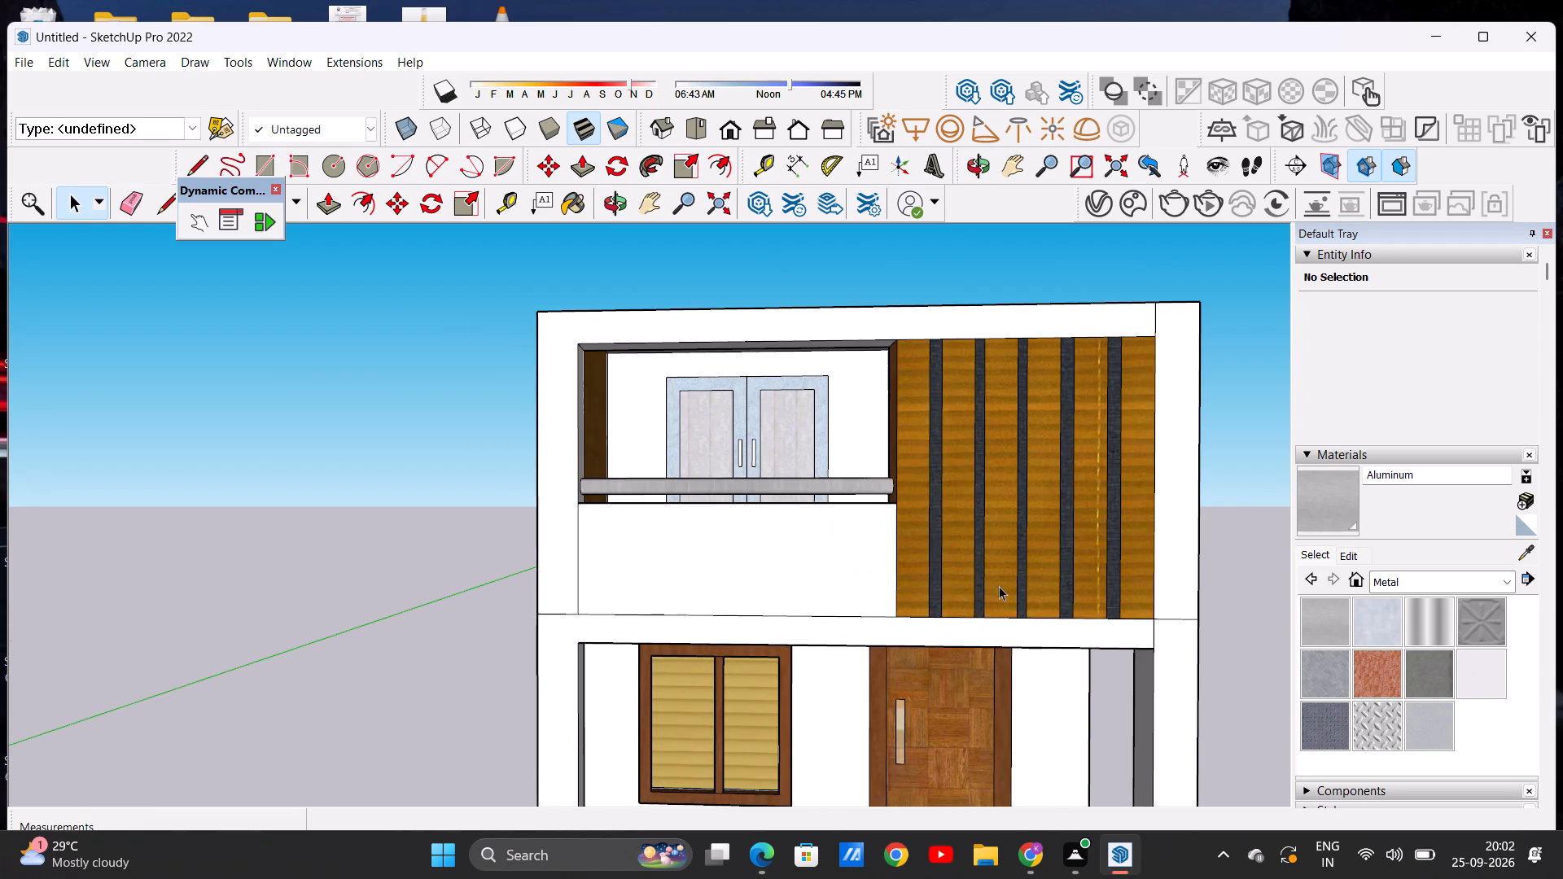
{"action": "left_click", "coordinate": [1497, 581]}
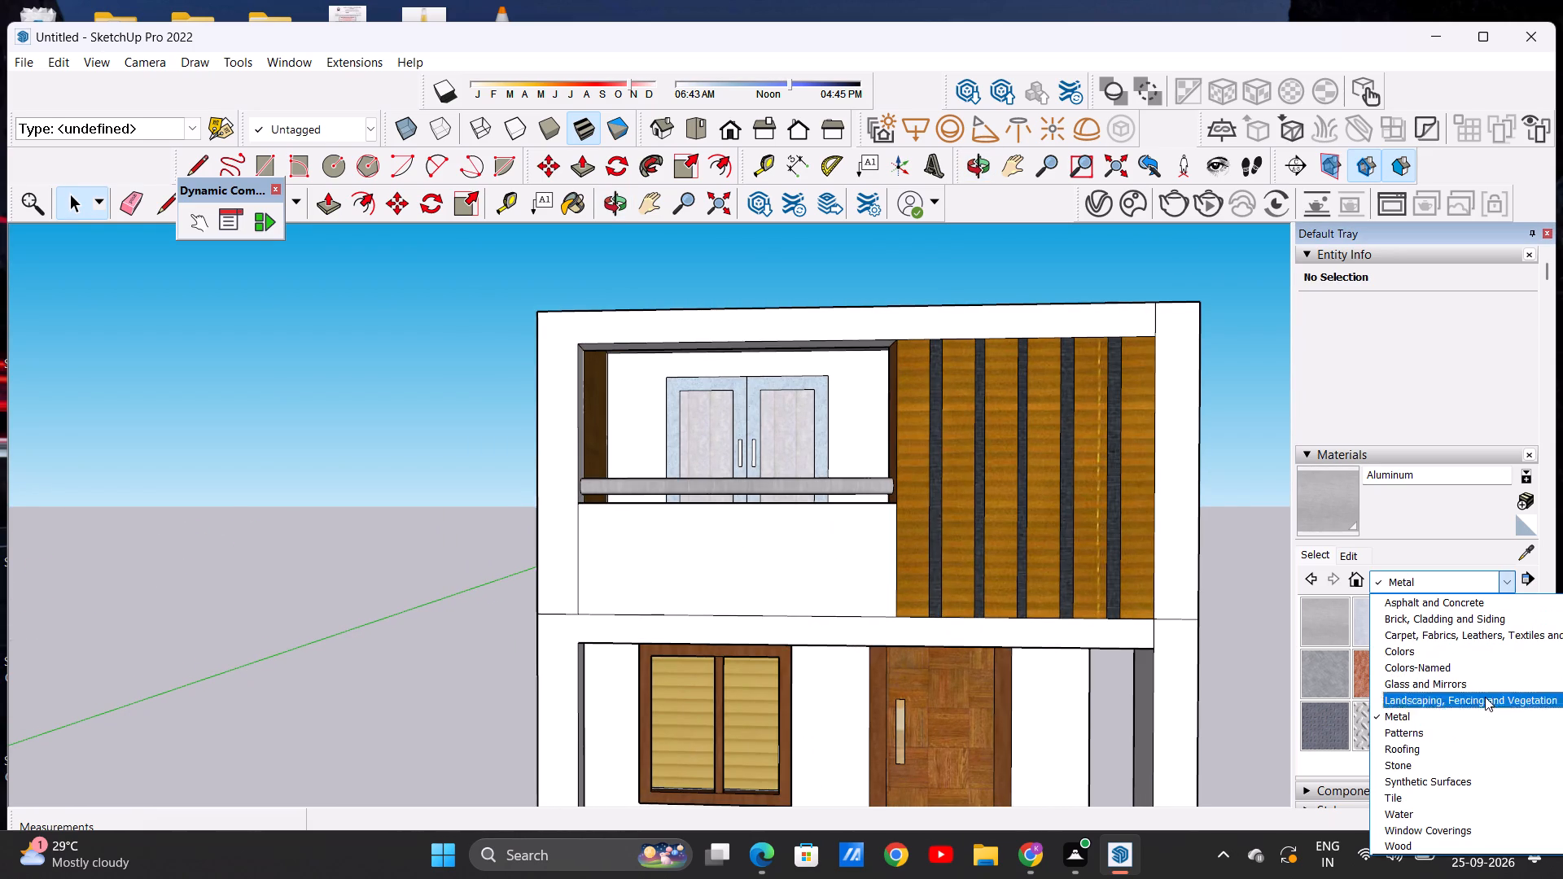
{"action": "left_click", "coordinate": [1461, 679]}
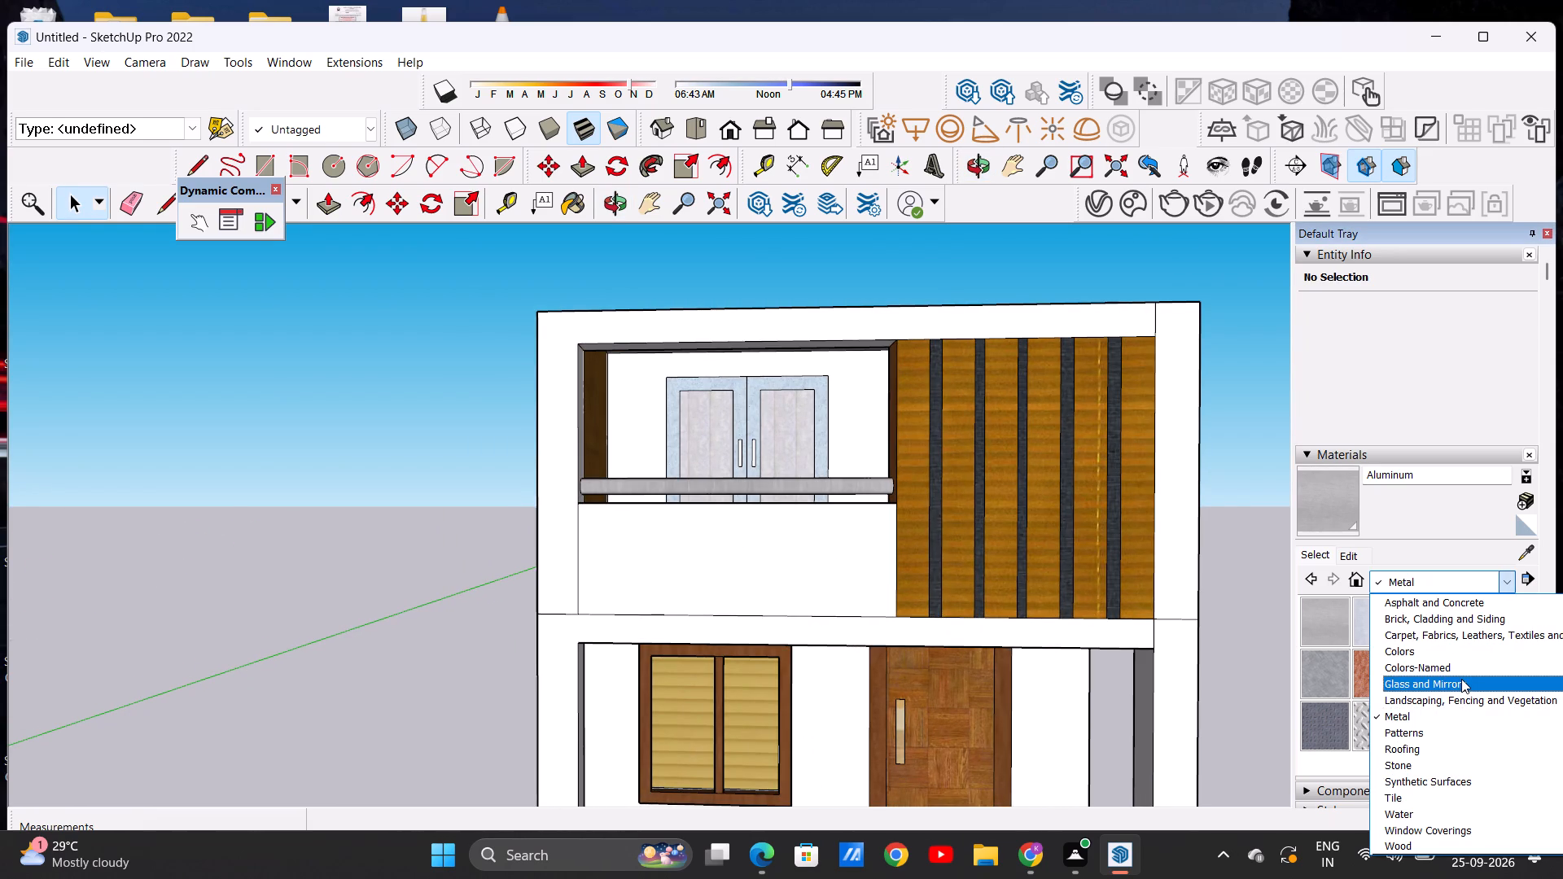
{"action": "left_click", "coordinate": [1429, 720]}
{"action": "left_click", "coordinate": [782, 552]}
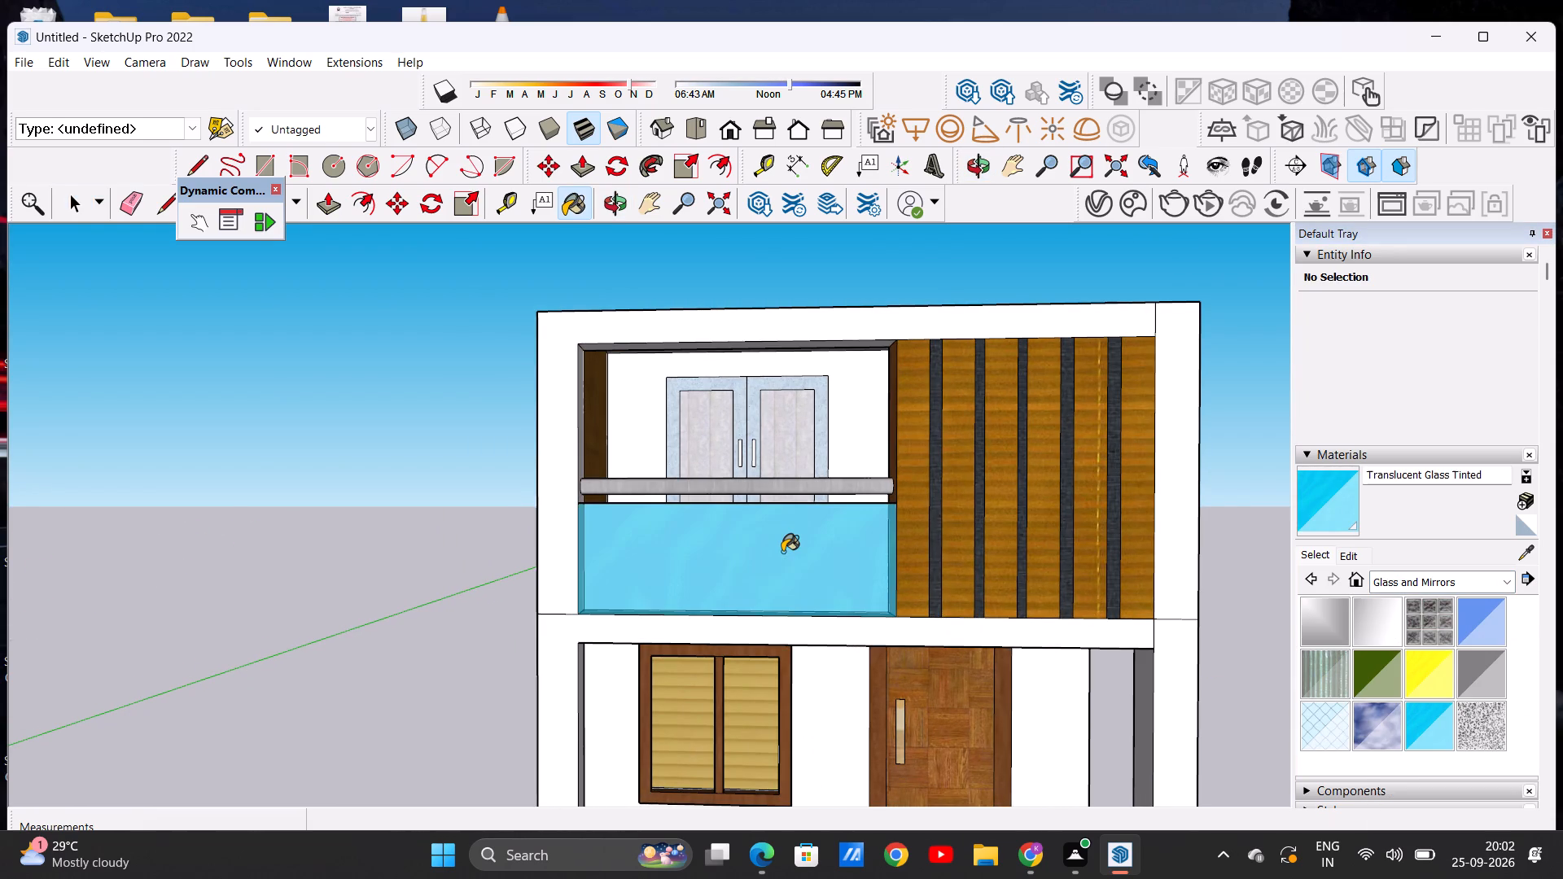
Paint the parapet's front and top faces with Translucent Glass Safety from the Glass and Mirrors materials.
{"action": "left_click", "coordinate": [1321, 718]}
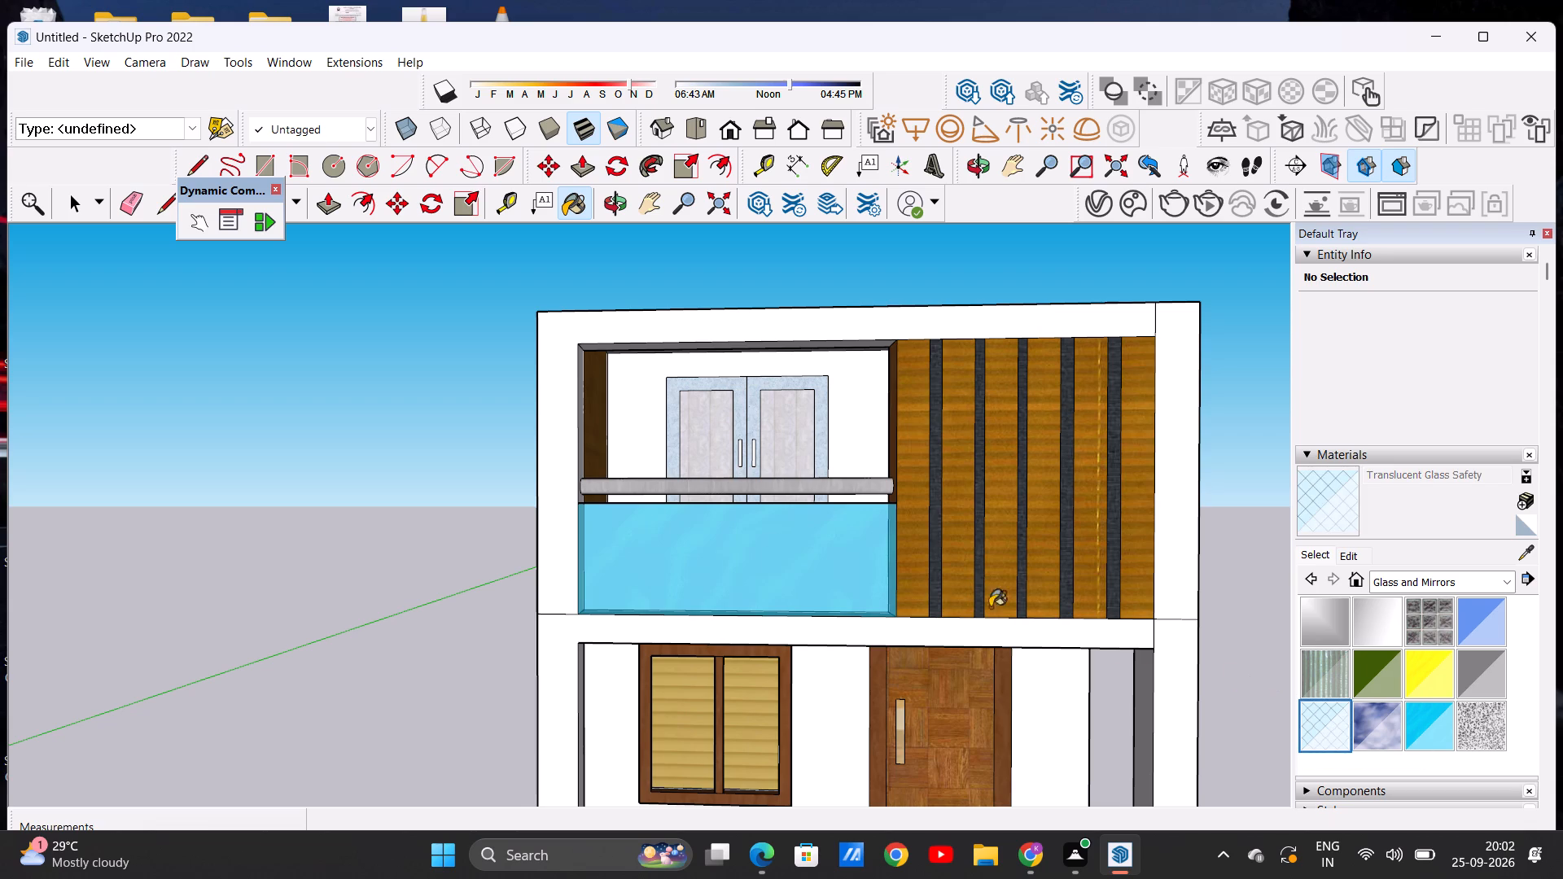
{"action": "left_click", "coordinate": [777, 563]}
{"action": "scroll", "coordinate": [777, 563], "scroll_direction": "up", "scroll_amount": 1}
{"action": "middle_click_drag", "start_coordinate": [771, 577], "coordinate": [684, 748]}
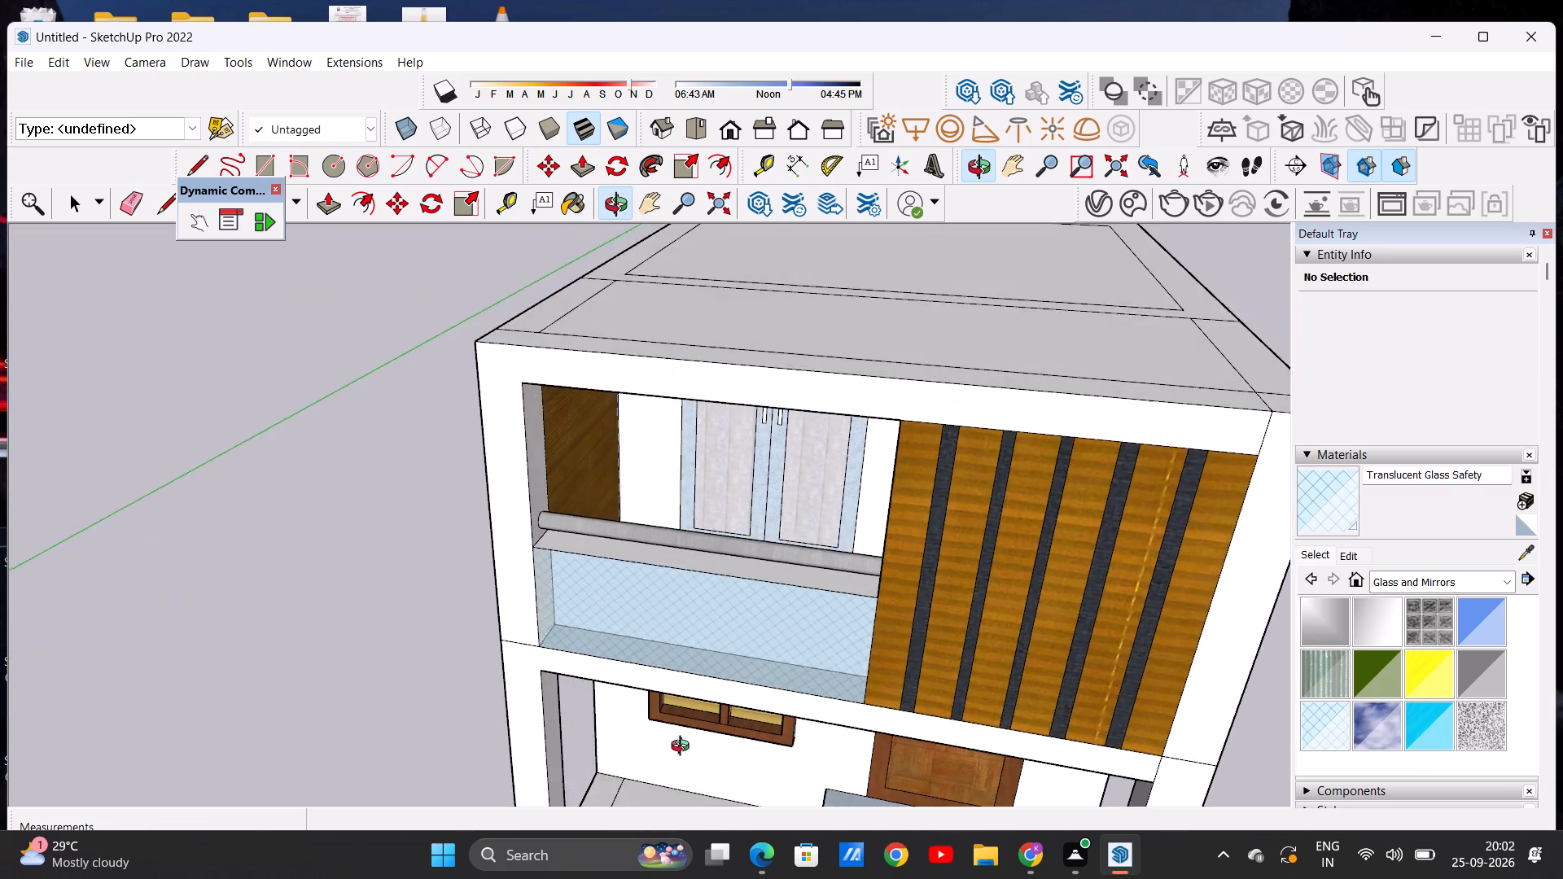
{"action": "middle_click_drag", "start_coordinate": [684, 748], "coordinate": [632, 731]}
{"action": "scroll", "coordinate": [678, 571], "scroll_direction": "up", "scroll_amount": 5}
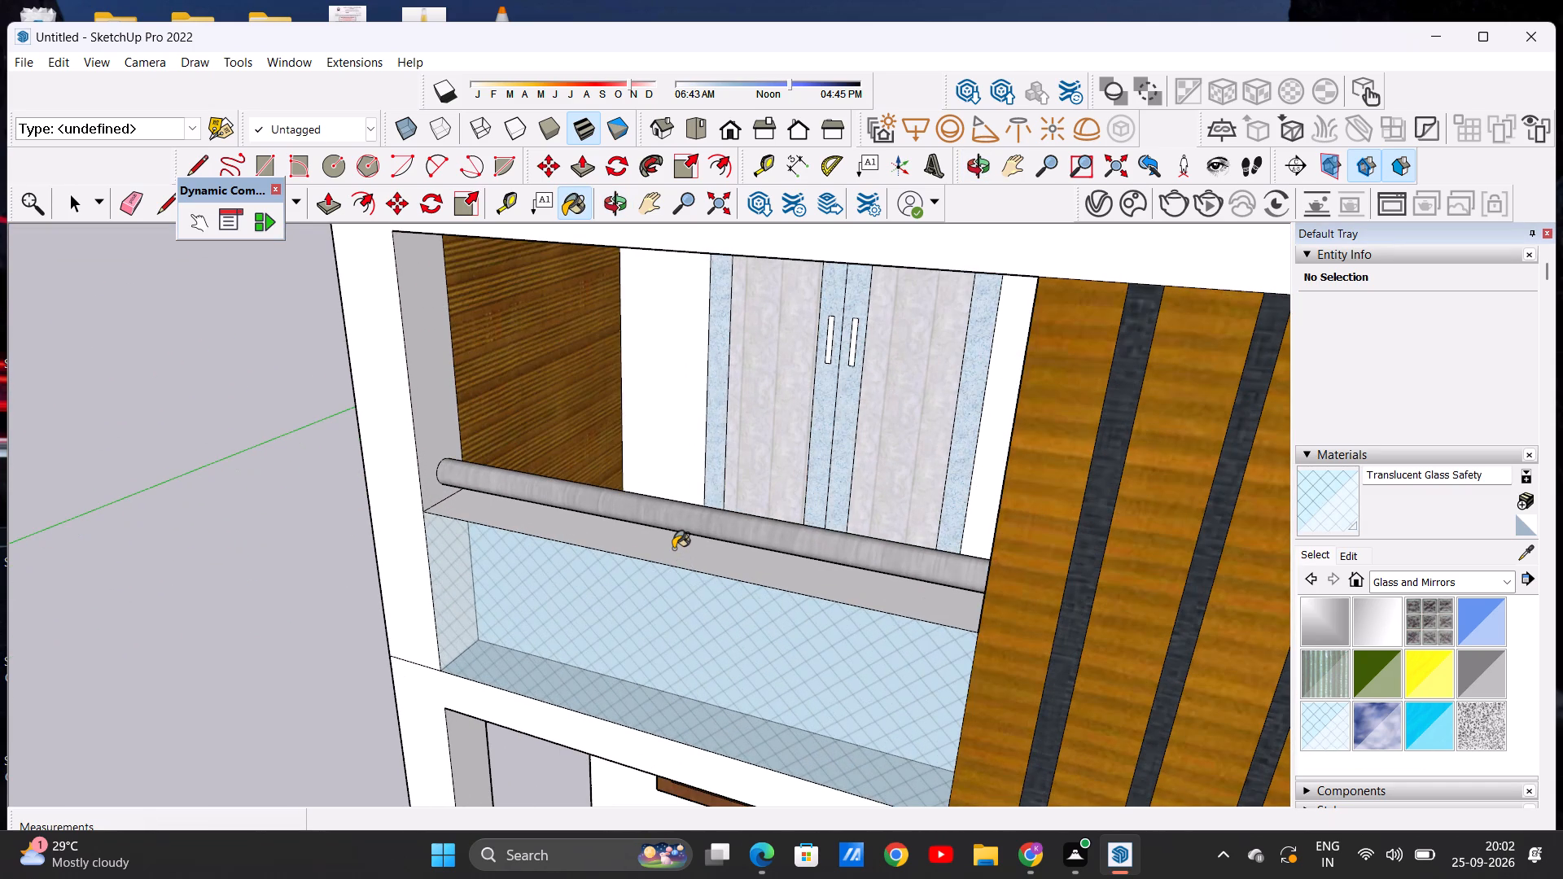
{"action": "left_click", "coordinate": [673, 549]}
Paint the parapet's inner face, facing the balcony, with Translucent Glass Safety.
{"action": "middle_click_drag", "start_coordinate": [665, 614], "coordinate": [563, 728]}
{"action": "middle_click_drag", "start_coordinate": [755, 562], "coordinate": [658, 601]}
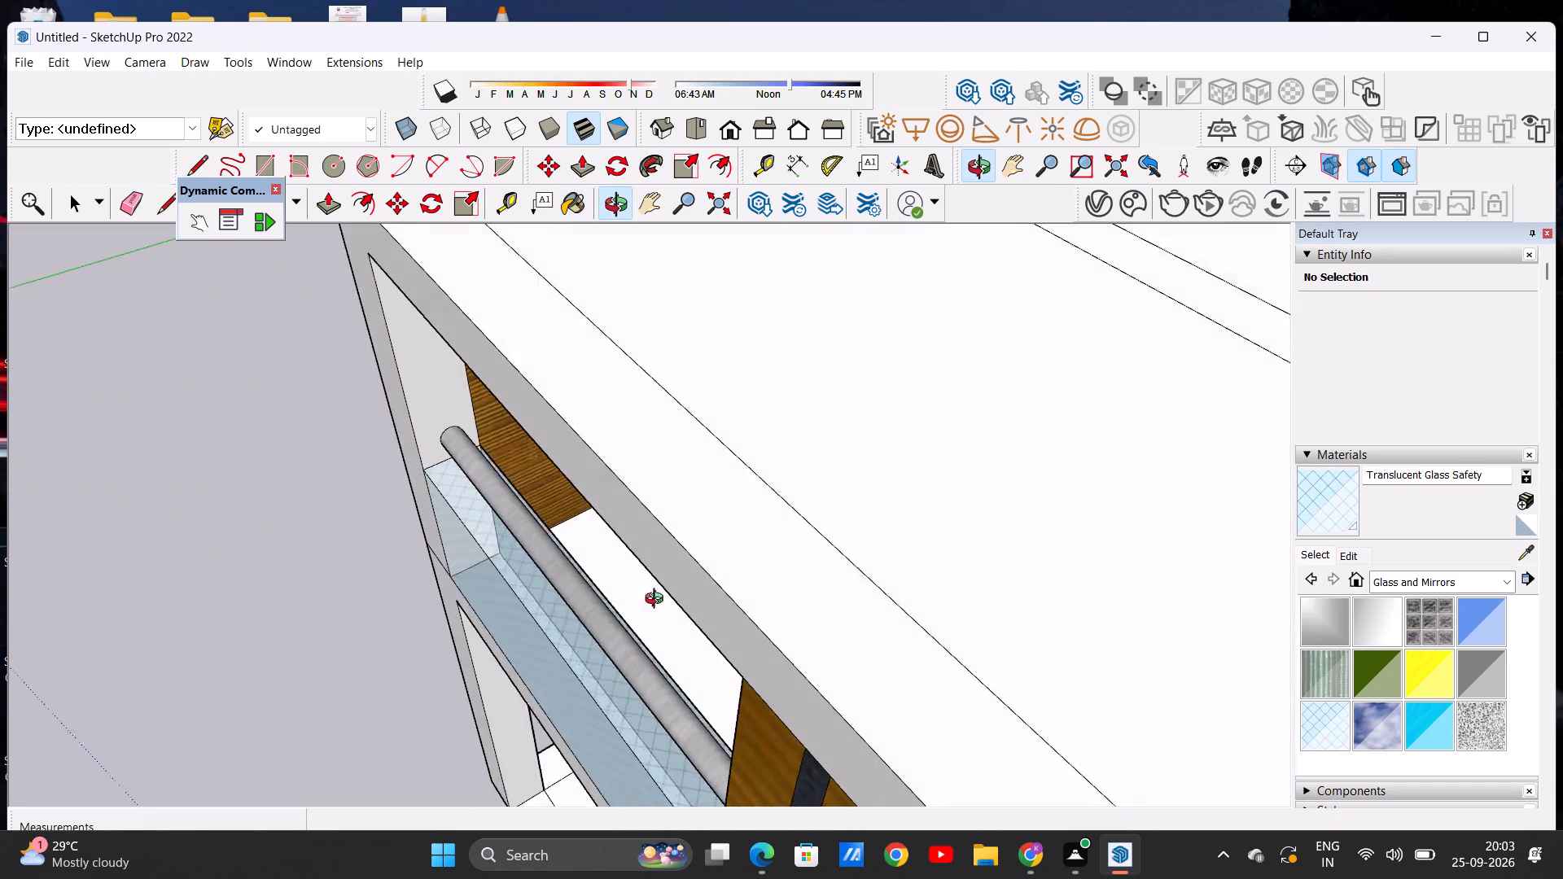
{"action": "middle_click_drag", "start_coordinate": [658, 601], "coordinate": [623, 601]}
{"action": "scroll", "coordinate": [618, 589], "scroll_direction": "up", "scroll_amount": 6}
{"action": "scroll", "coordinate": [530, 596], "scroll_direction": "up", "scroll_amount": 12}
{"action": "middle_click_drag", "start_coordinate": [632, 575], "coordinate": [563, 645]}
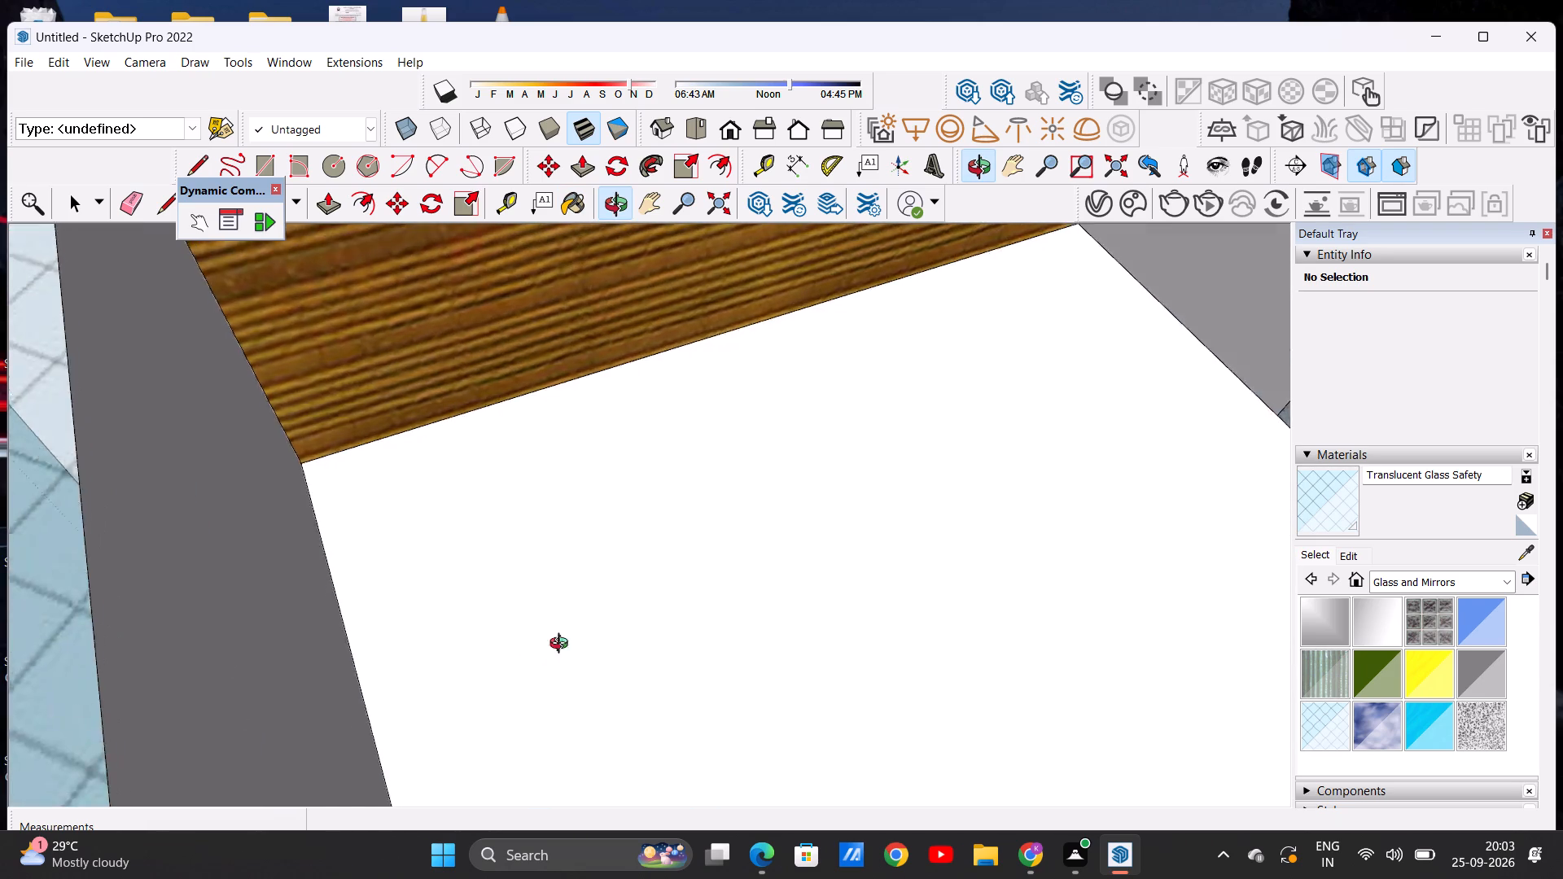
{"action": "middle_click_drag", "start_coordinate": [563, 645], "coordinate": [523, 653]}
{"action": "scroll", "coordinate": [386, 617], "scroll_direction": "up", "scroll_amount": 2}
{"action": "scroll", "coordinate": [470, 610], "scroll_direction": "down", "scroll_amount": 3}
{"action": "left_click", "coordinate": [329, 615]}
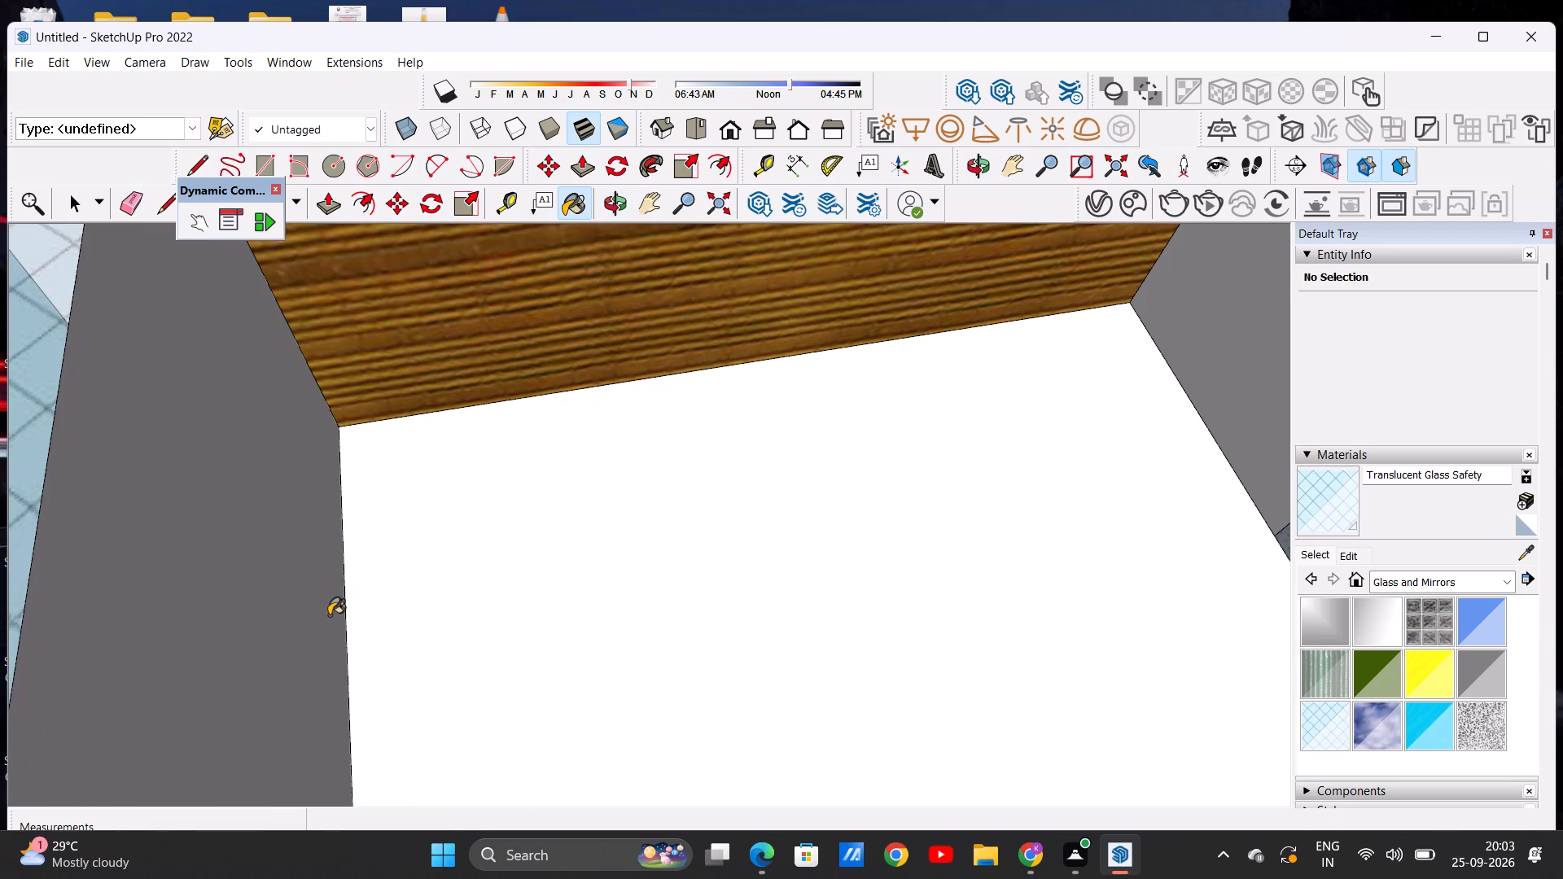
{"action": "key", "text": "space"}
Examine the balcony's glass parapet and handrail in the front view and from several angles and distances.
{"action": "scroll", "coordinate": [611, 549], "scroll_direction": "down", "scroll_amount": 20}
{"action": "scroll", "coordinate": [611, 549], "scroll_direction": "down", "scroll_amount": 8}
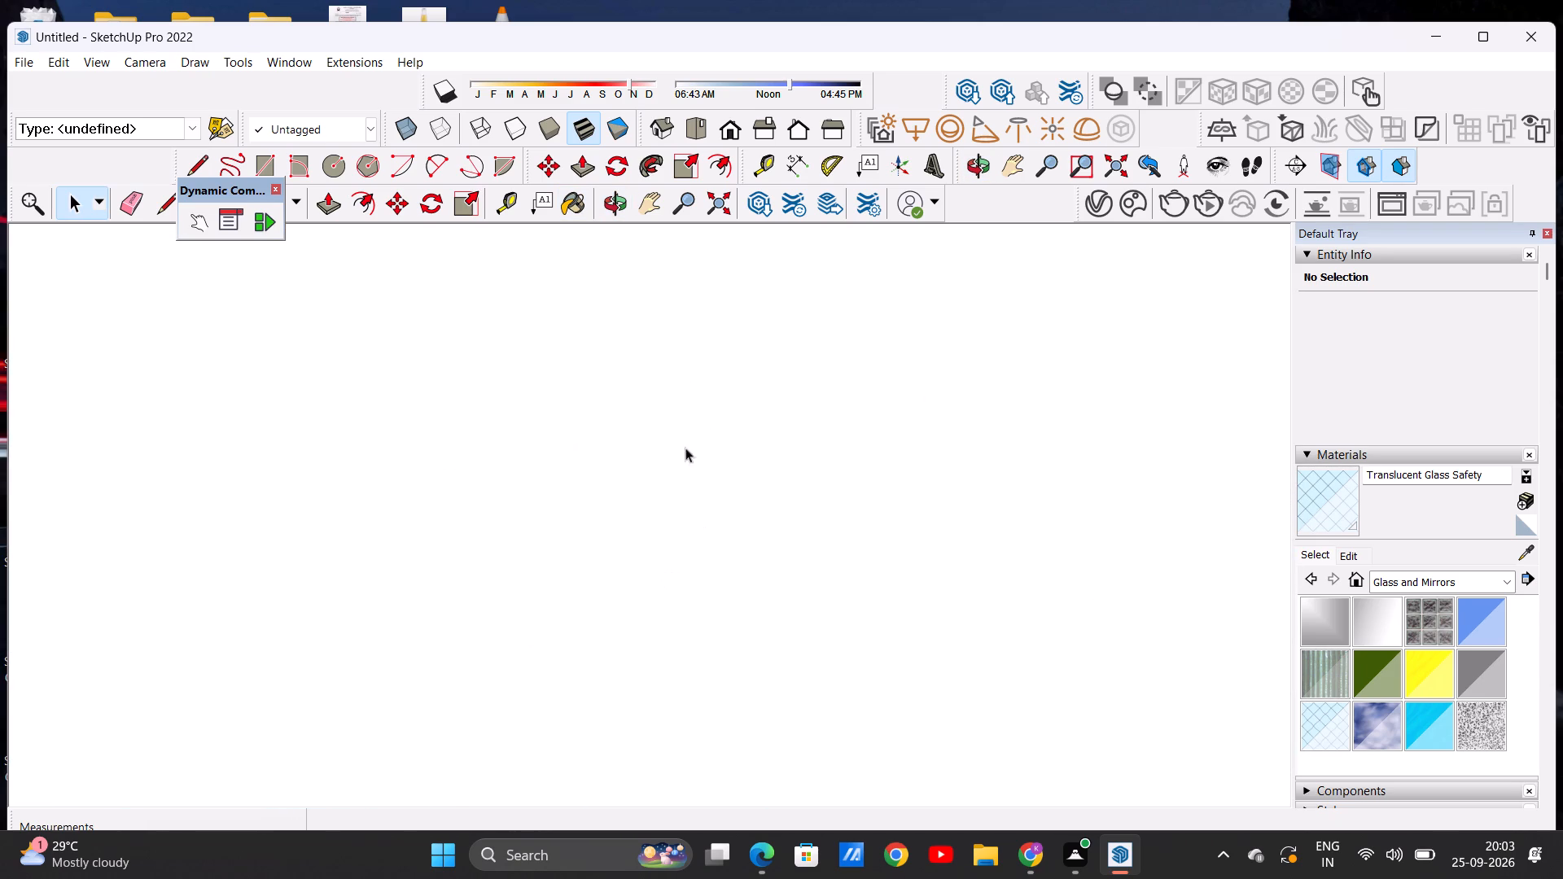
{"action": "left_click", "coordinate": [727, 126]}
{"action": "scroll", "coordinate": [738, 518], "scroll_direction": "down", "scroll_amount": 14}
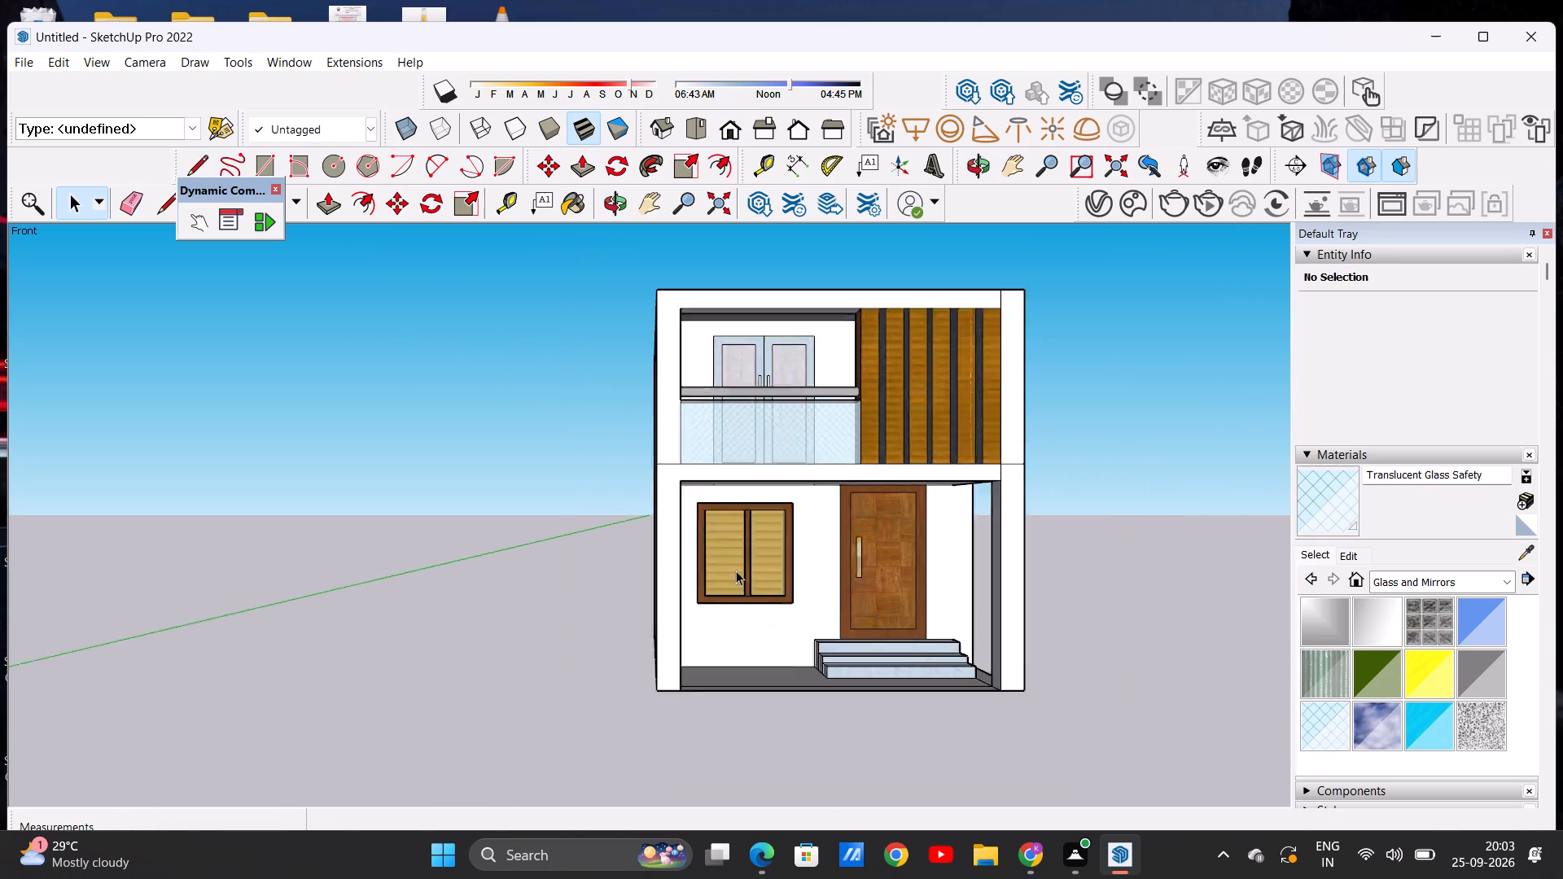
{"action": "scroll", "coordinate": [736, 571], "scroll_direction": "down", "scroll_amount": 1}
{"action": "middle_click_drag", "start_coordinate": [770, 457], "coordinate": [720, 553]}
{"action": "scroll", "coordinate": [766, 442], "scroll_direction": "up", "scroll_amount": 11}
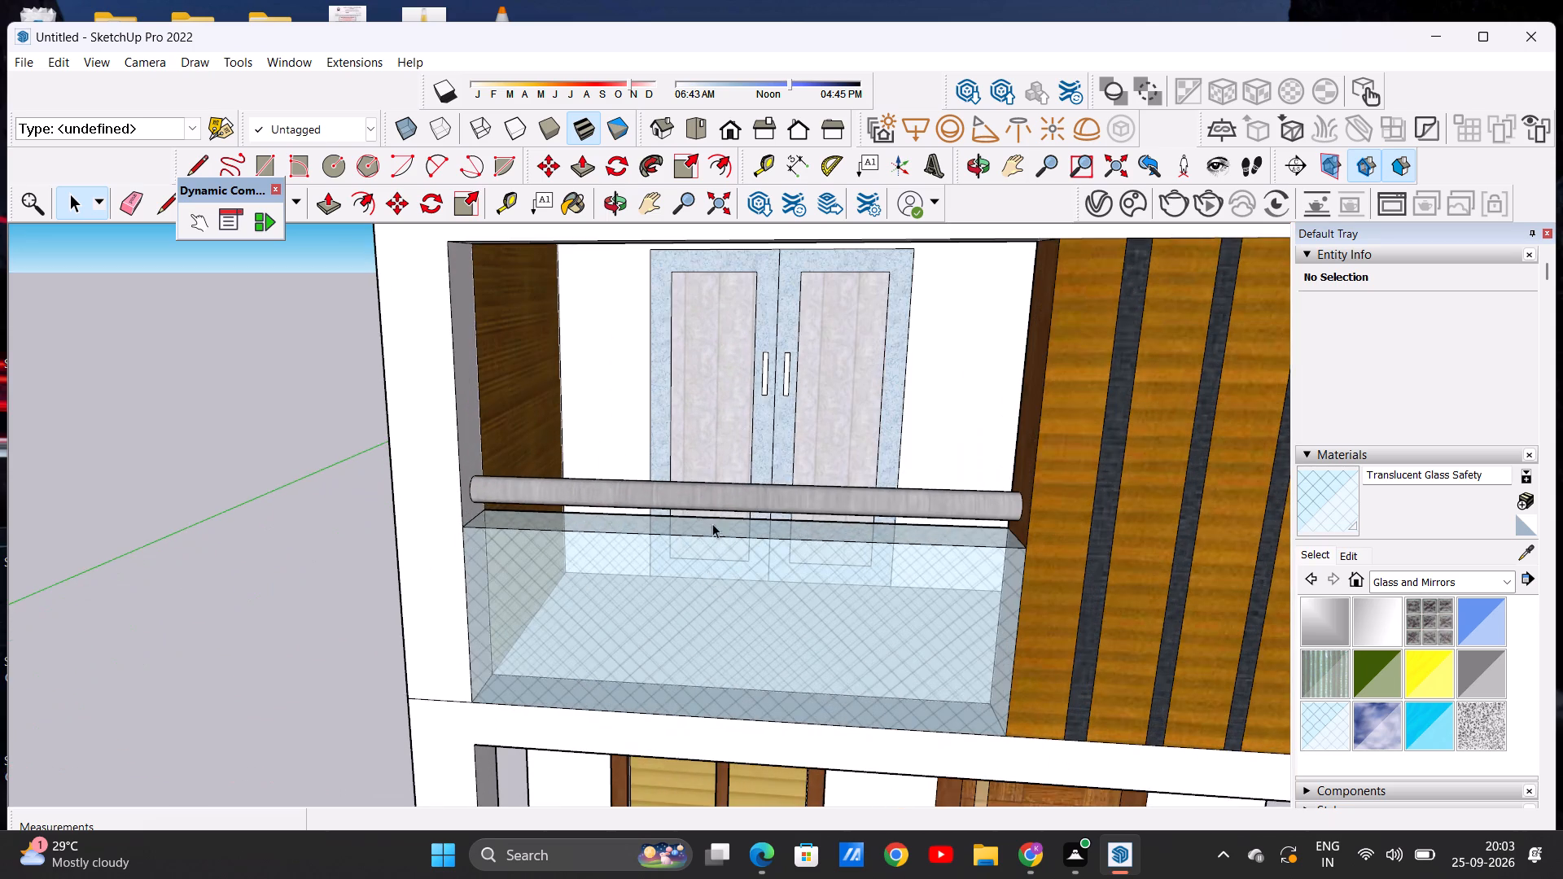
{"action": "middle_click_drag", "start_coordinate": [711, 594], "coordinate": [729, 512]}
{"action": "scroll", "coordinate": [720, 540], "scroll_direction": "down", "scroll_amount": 13}
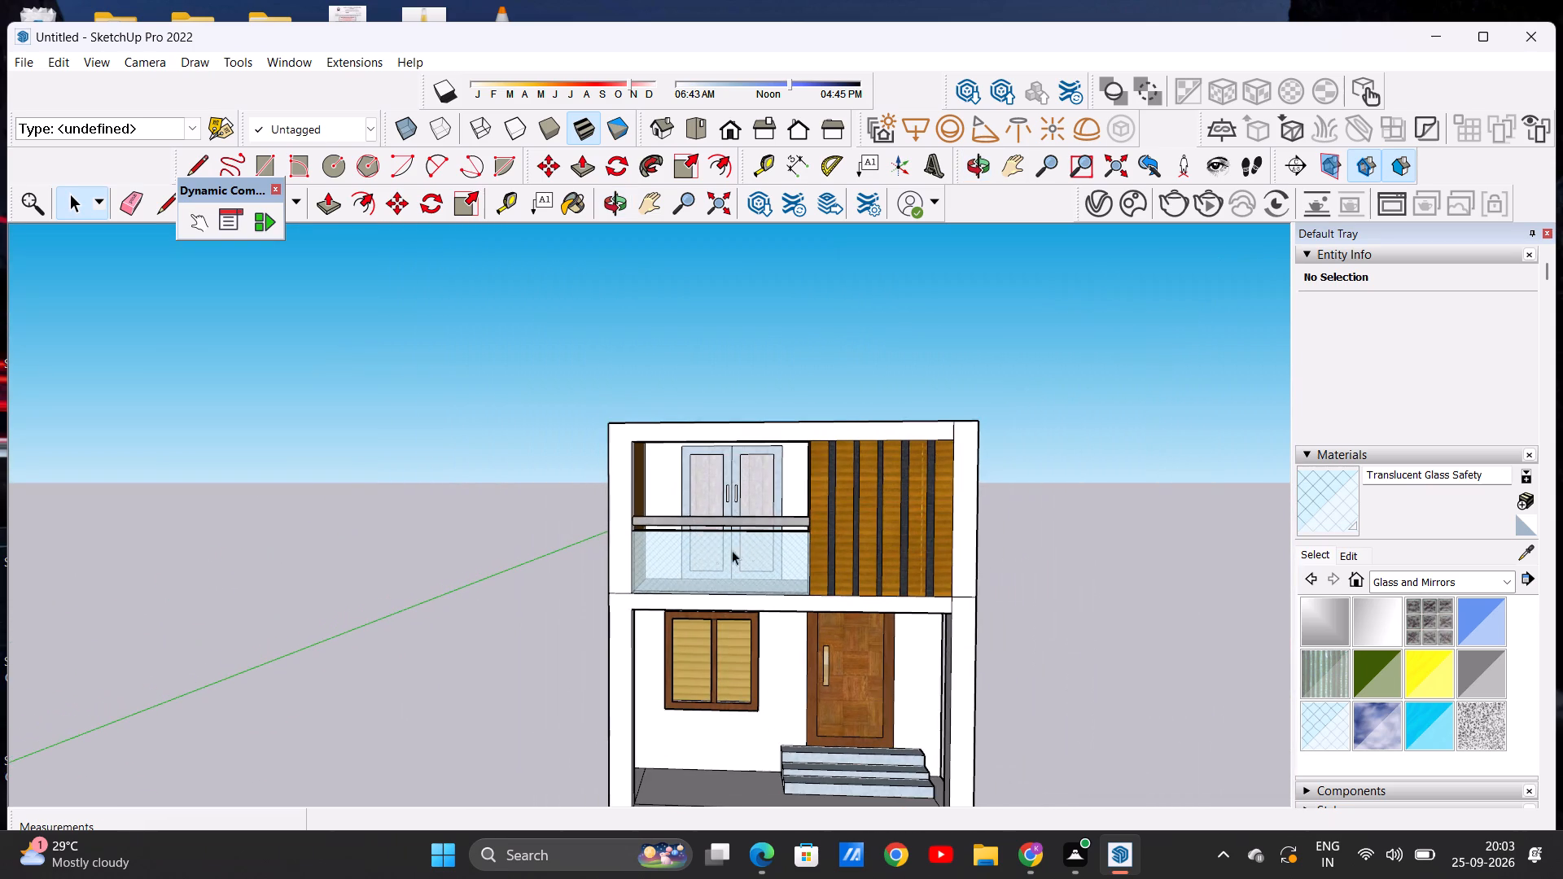
{"action": "scroll", "coordinate": [762, 535], "scroll_direction": "up", "scroll_amount": 8}
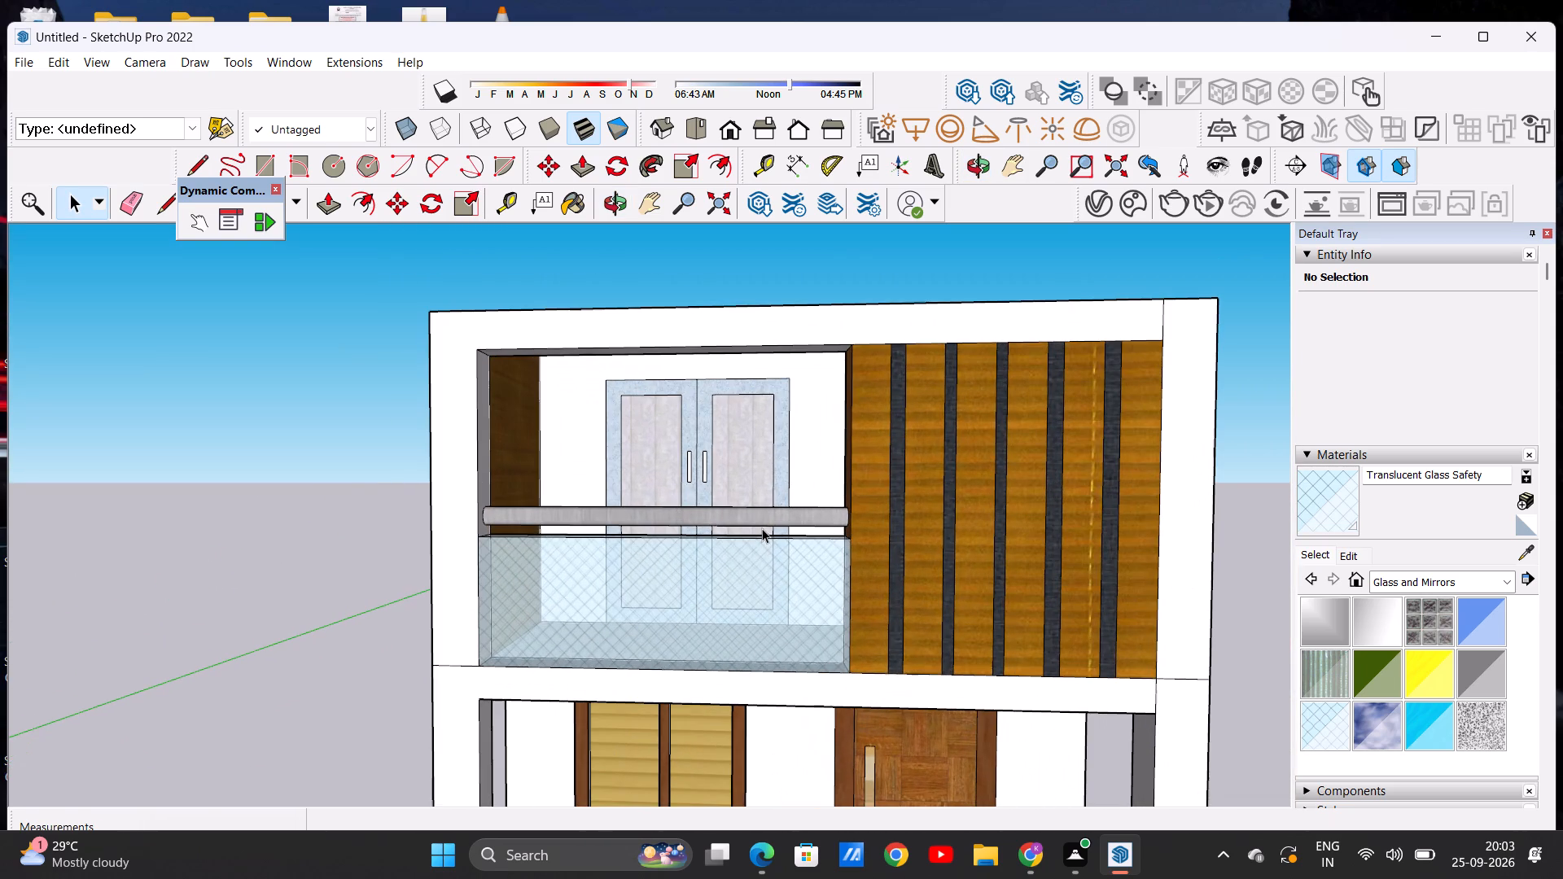
Examine the two-storey front elevation, including the glass balcony and wood cladding, from near and far.
{"action": "scroll", "coordinate": [761, 514], "scroll_direction": "down", "scroll_amount": 8}
{"action": "middle_click_drag", "start_coordinate": [691, 504], "coordinate": [691, 505]}
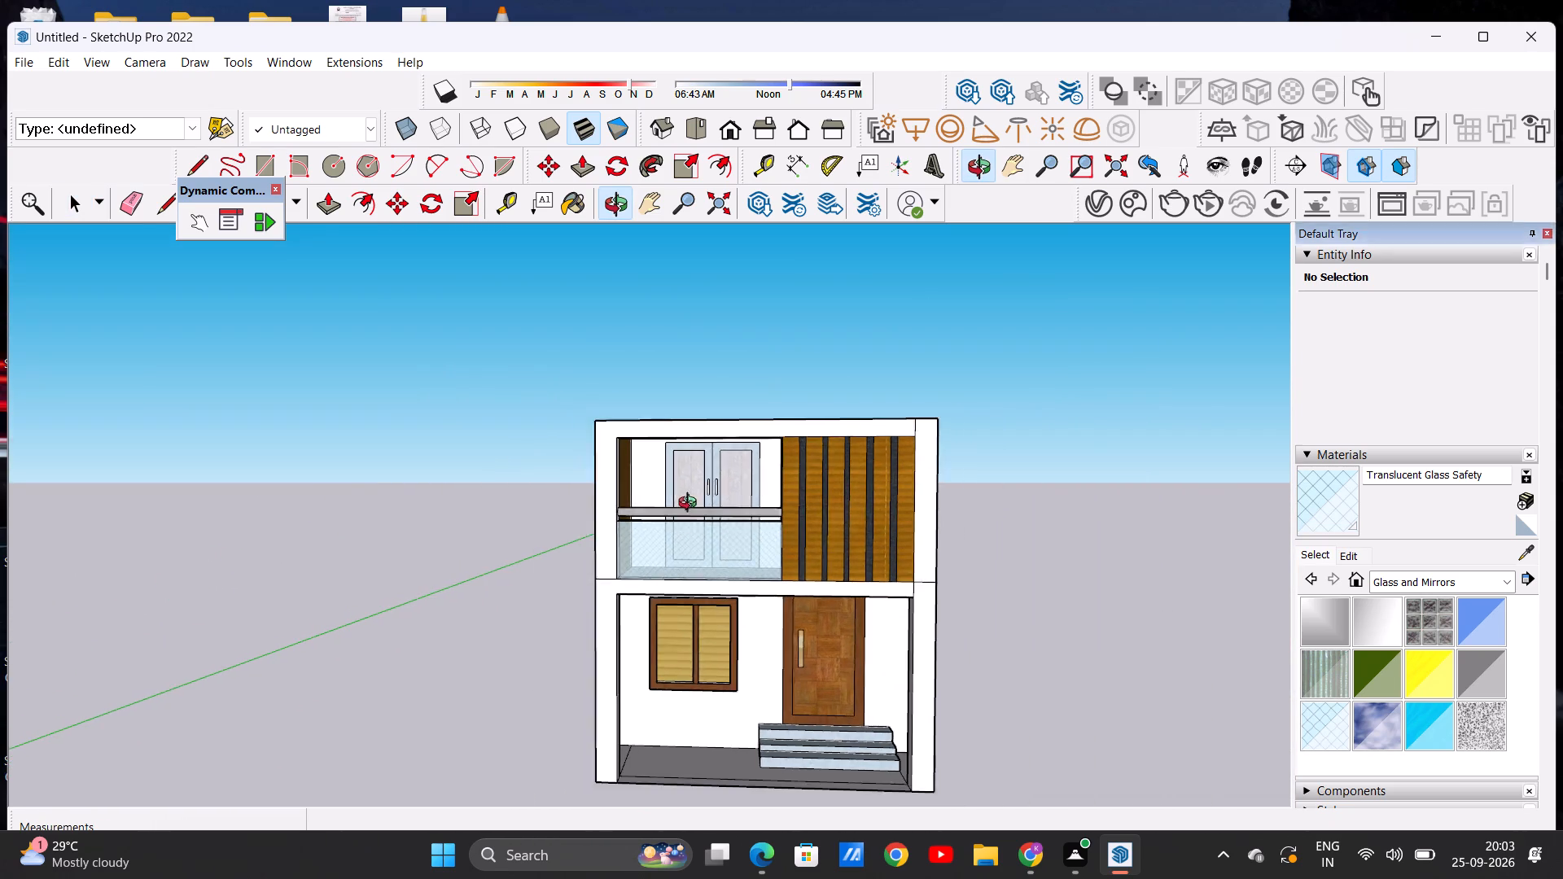
{"action": "middle_click_drag", "start_coordinate": [691, 505], "coordinate": [701, 578]}
{"action": "middle_click_drag", "start_coordinate": [725, 588], "coordinate": [725, 515]}
{"action": "scroll", "coordinate": [768, 515], "scroll_direction": "up", "scroll_amount": 4}
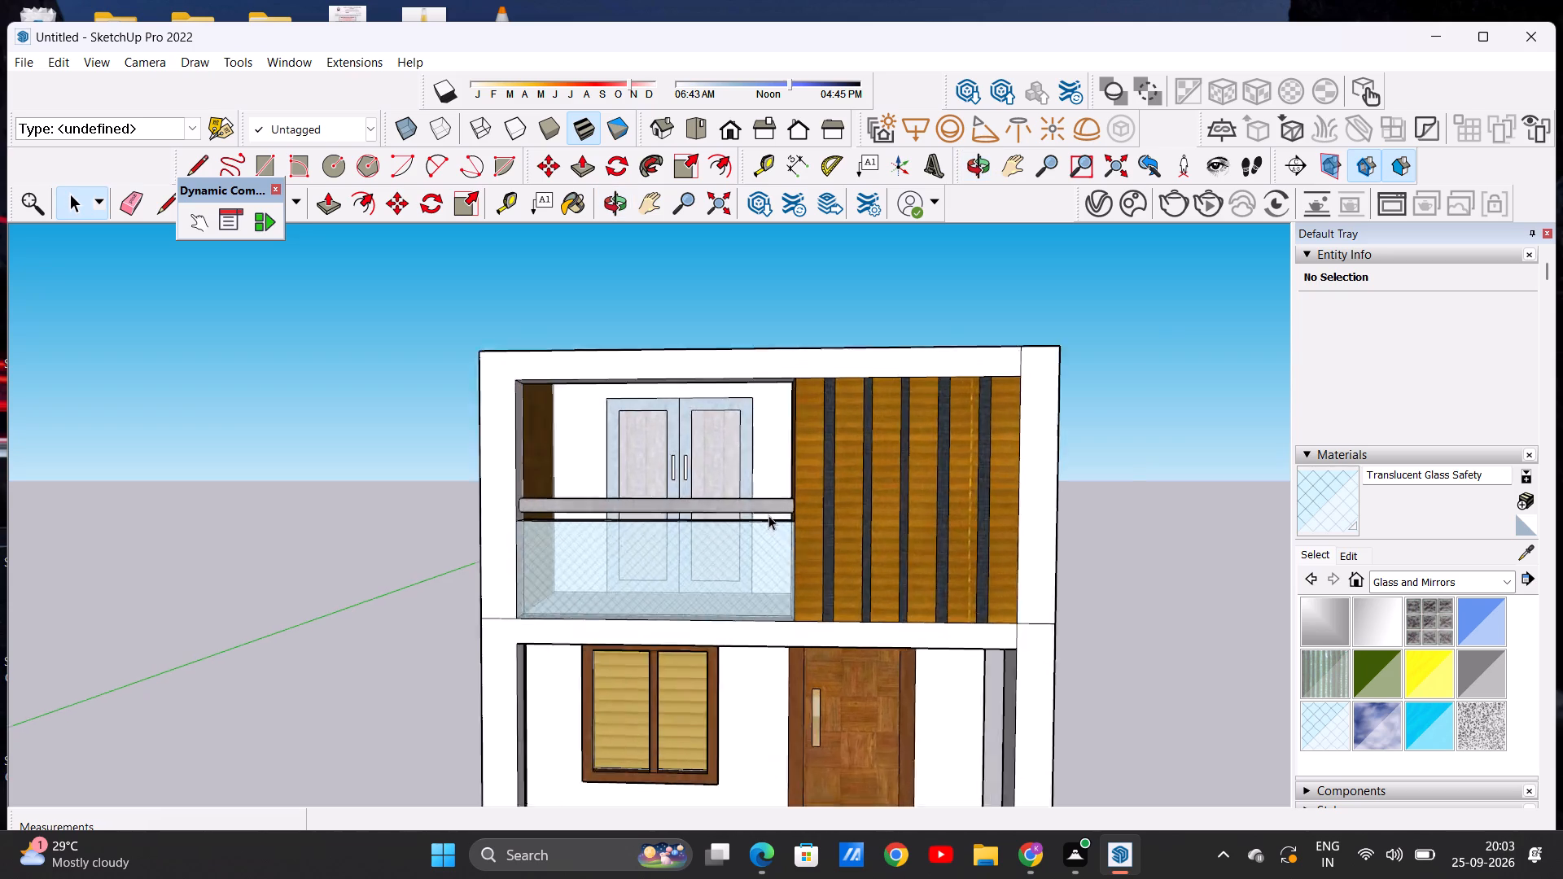
{"action": "scroll", "coordinate": [768, 515], "scroll_direction": "up", "scroll_amount": 3}
{"action": "scroll", "coordinate": [678, 517], "scroll_direction": "down", "scroll_amount": 13}
{"action": "scroll", "coordinate": [726, 537], "scroll_direction": "up", "scroll_amount": 4}
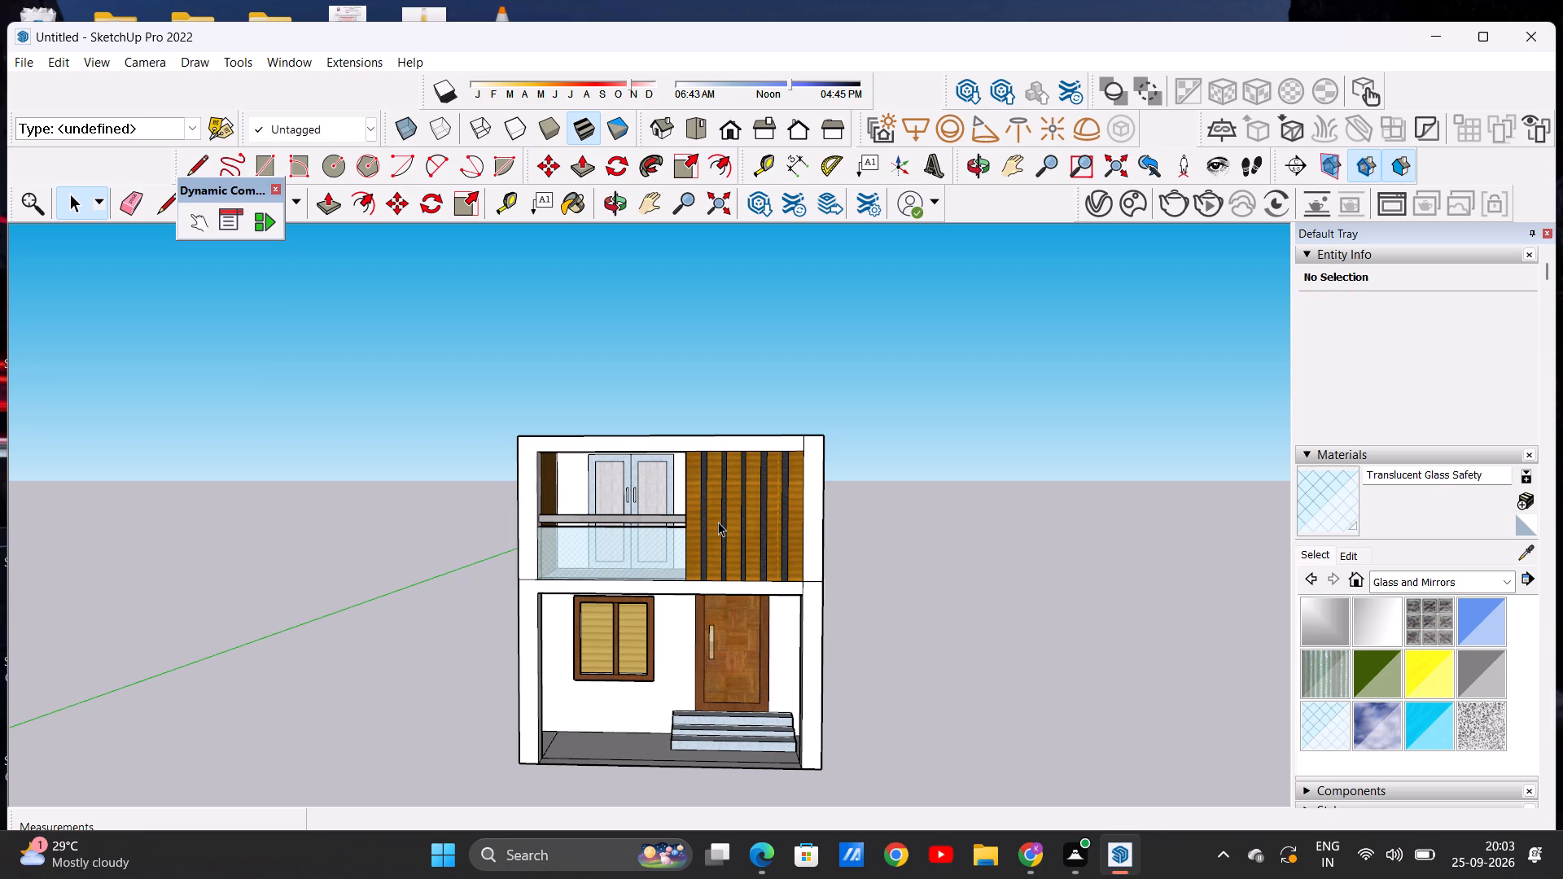
{"action": "scroll", "coordinate": [673, 540], "scroll_direction": "up", "scroll_amount": 15}
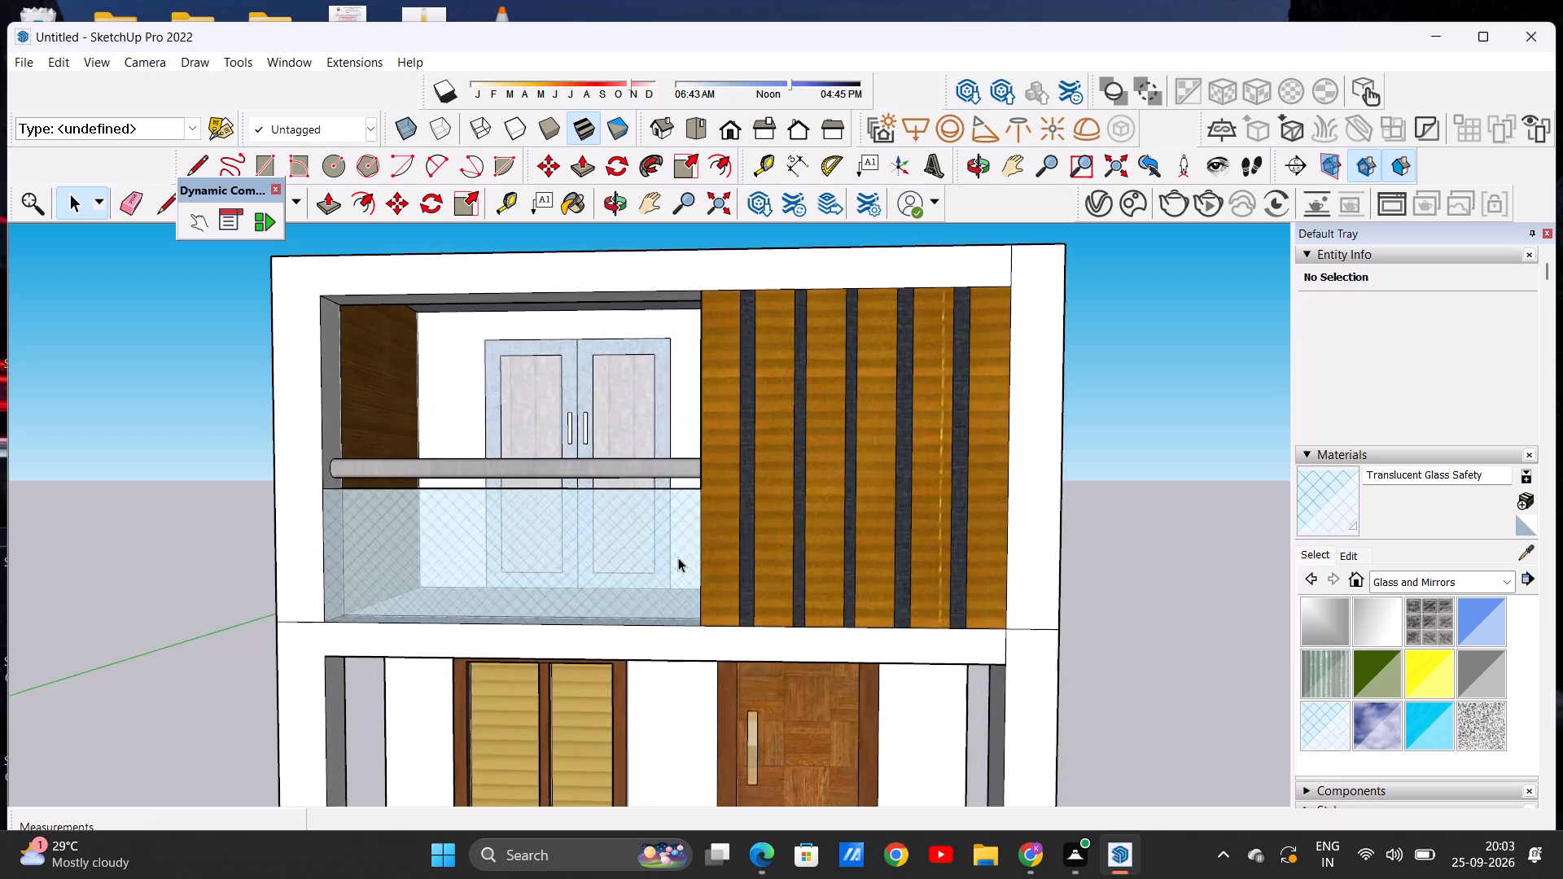
{"action": "scroll", "coordinate": [686, 535], "scroll_direction": "down", "scroll_amount": 10}
{"action": "scroll", "coordinate": [738, 623], "scroll_direction": "up", "scroll_amount": 5}
{"action": "scroll", "coordinate": [738, 623], "scroll_direction": "down", "scroll_amount": 1}
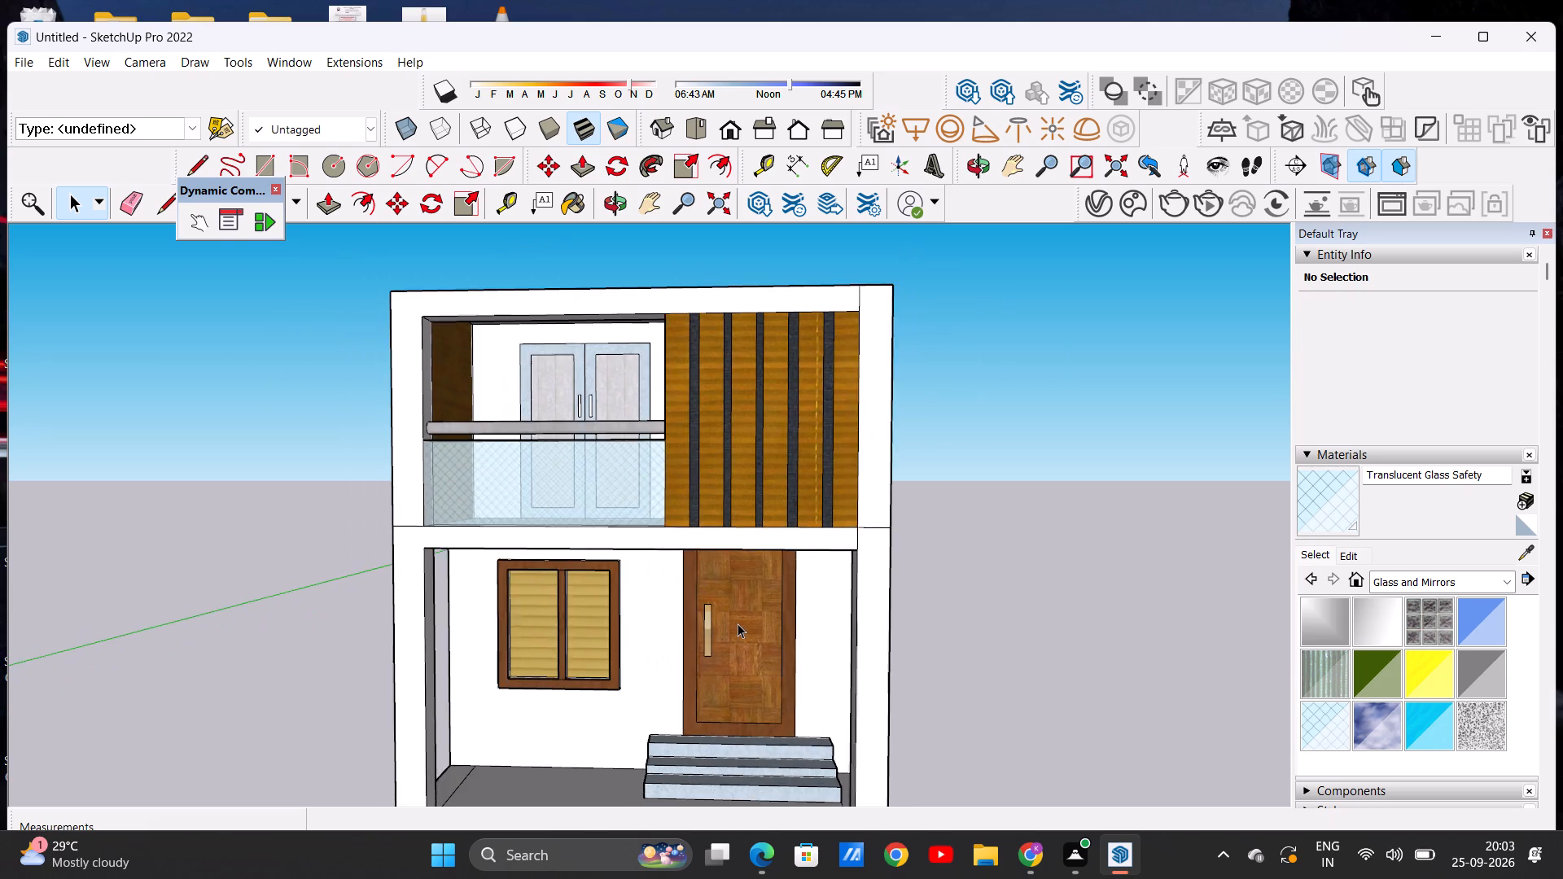
{"action": "scroll", "coordinate": [738, 623], "scroll_direction": "down", "scroll_amount": 6}
Draw a line about 4 15/16" long on the roof, extending the left border line to the front edge.
{"action": "middle_click_drag", "start_coordinate": [694, 448], "coordinate": [676, 668]}
{"action": "middle_click_drag", "start_coordinate": [681, 628], "coordinate": [690, 644]}
{"action": "scroll", "coordinate": [676, 491], "scroll_direction": "up", "scroll_amount": 5}
{"action": "middle_click_drag", "start_coordinate": [670, 474], "coordinate": [683, 566]}
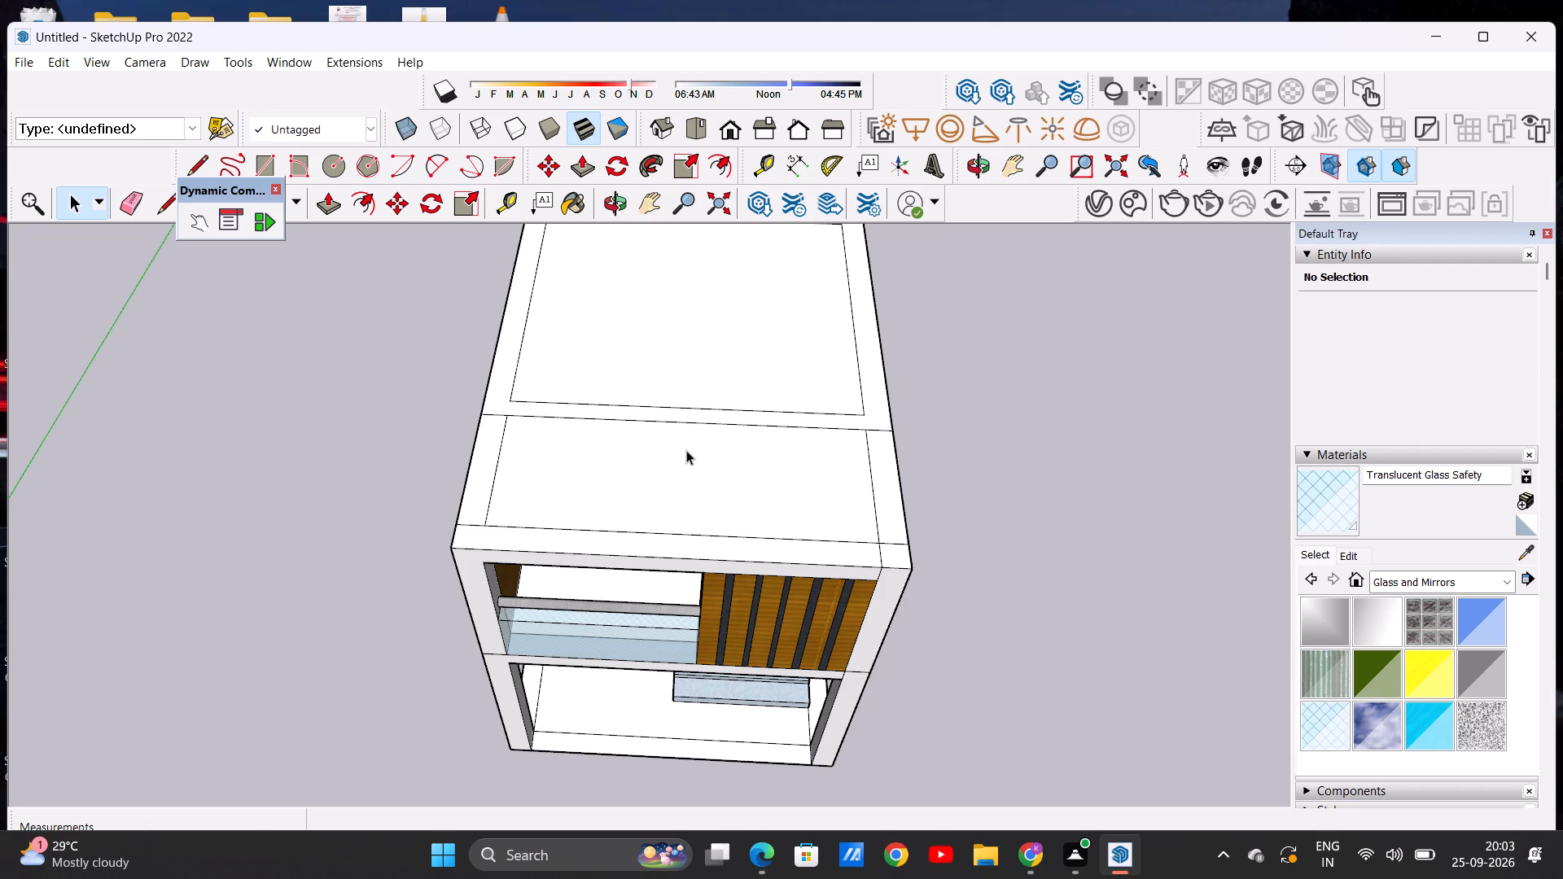
{"action": "scroll", "coordinate": [686, 450], "scroll_direction": "down", "scroll_amount": 4}
{"action": "middle_click_drag", "start_coordinate": [750, 405], "coordinate": [535, 391]}
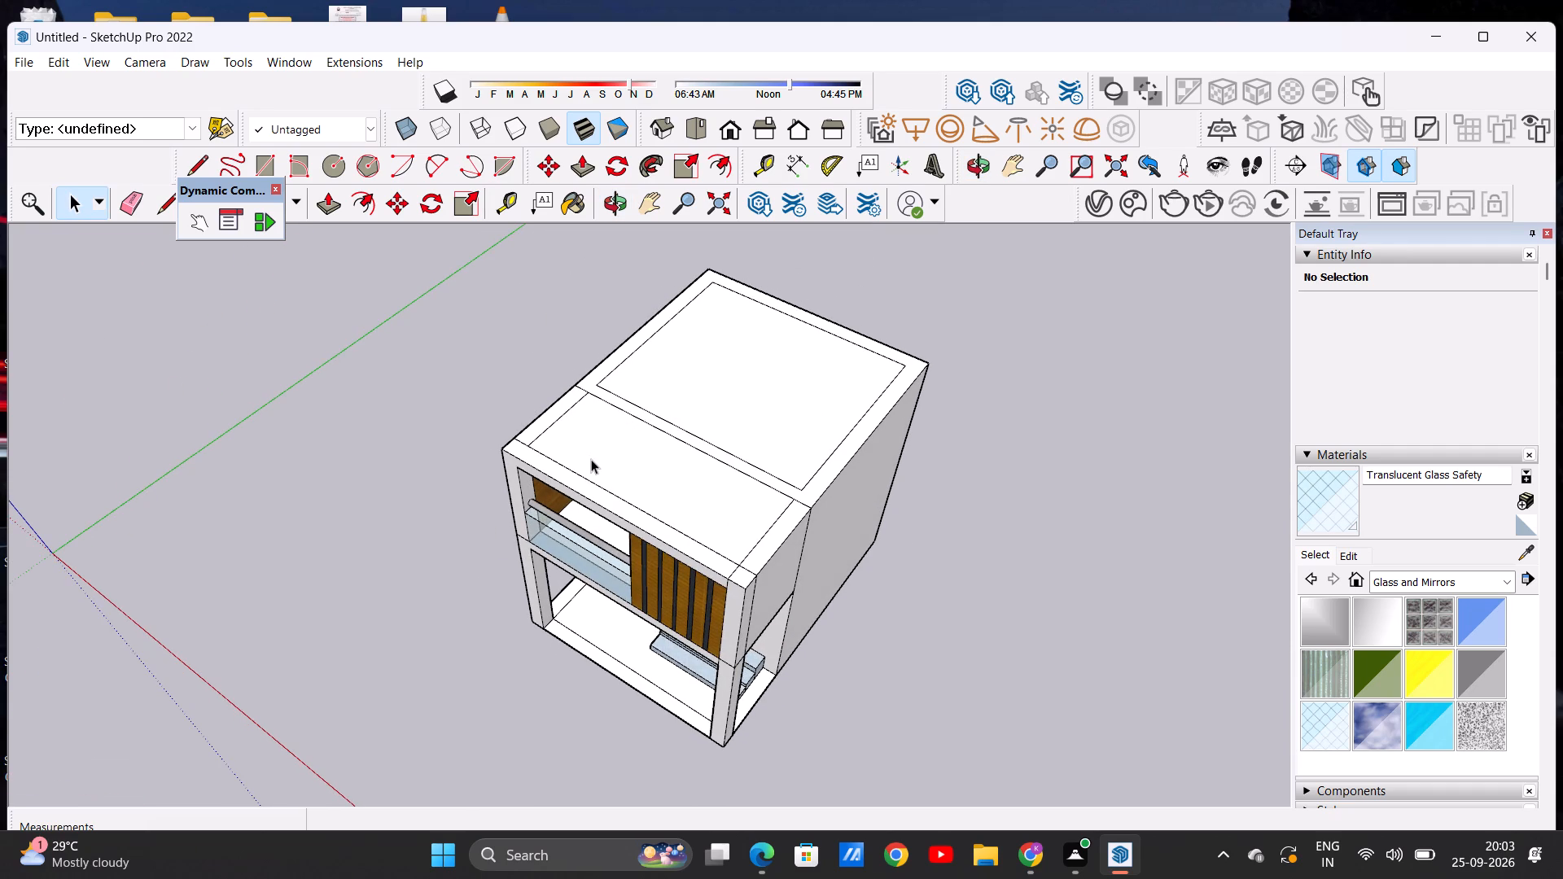
{"action": "middle_click_drag", "start_coordinate": [619, 470], "coordinate": [751, 572]}
{"action": "scroll", "coordinate": [543, 558], "scroll_direction": "up", "scroll_amount": 3}
{"action": "middle_click_drag", "start_coordinate": [546, 553], "coordinate": [659, 619]}
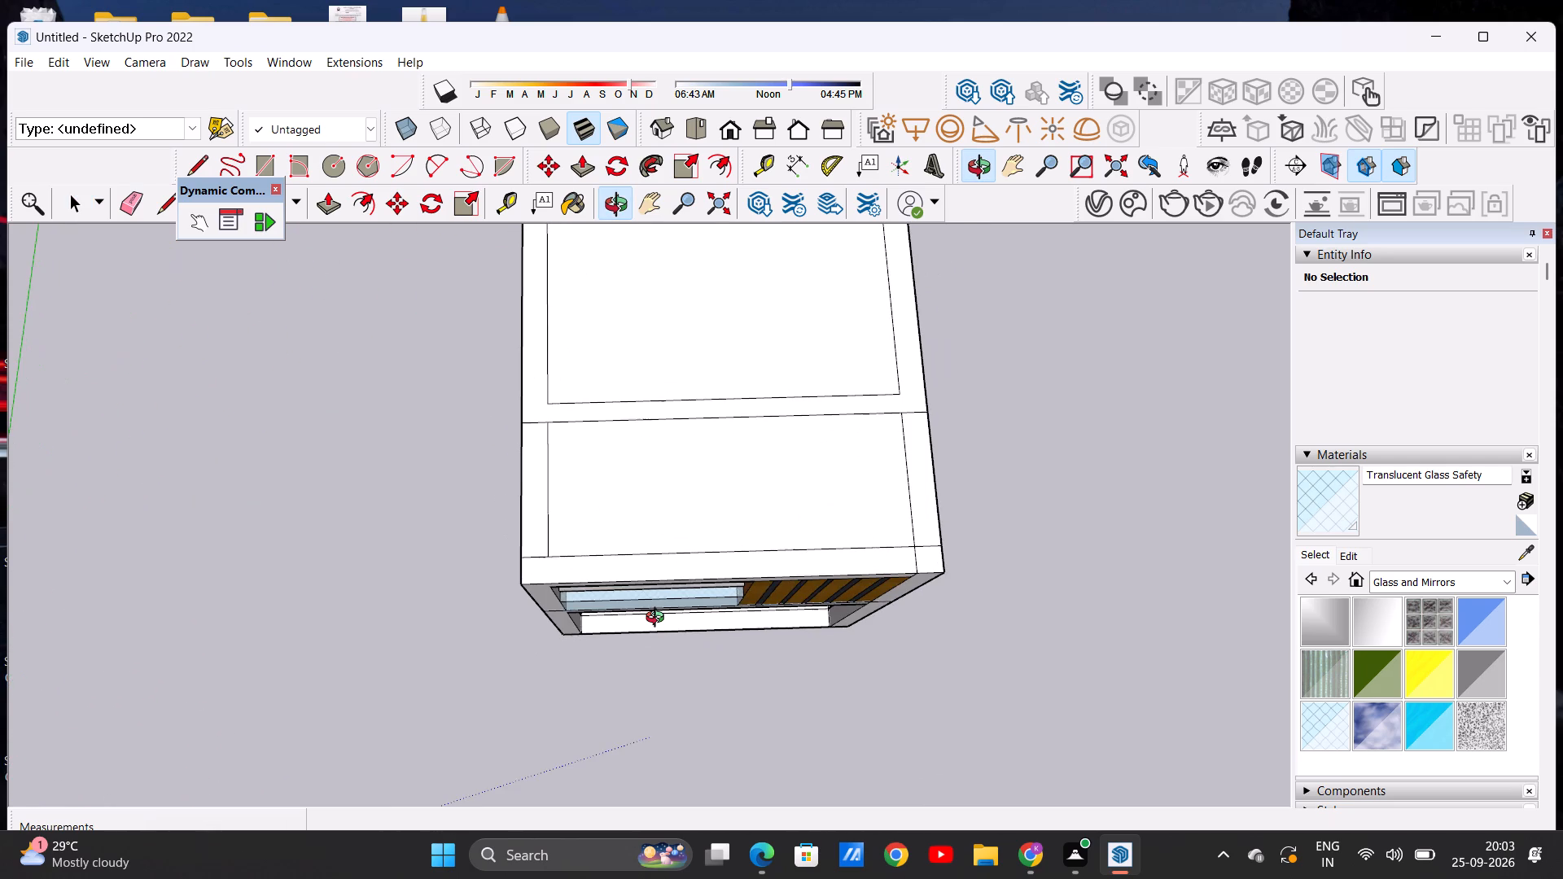
{"action": "middle_click_drag", "start_coordinate": [659, 619], "coordinate": [591, 637]}
{"action": "scroll", "coordinate": [530, 547], "scroll_direction": "up", "scroll_amount": 5}
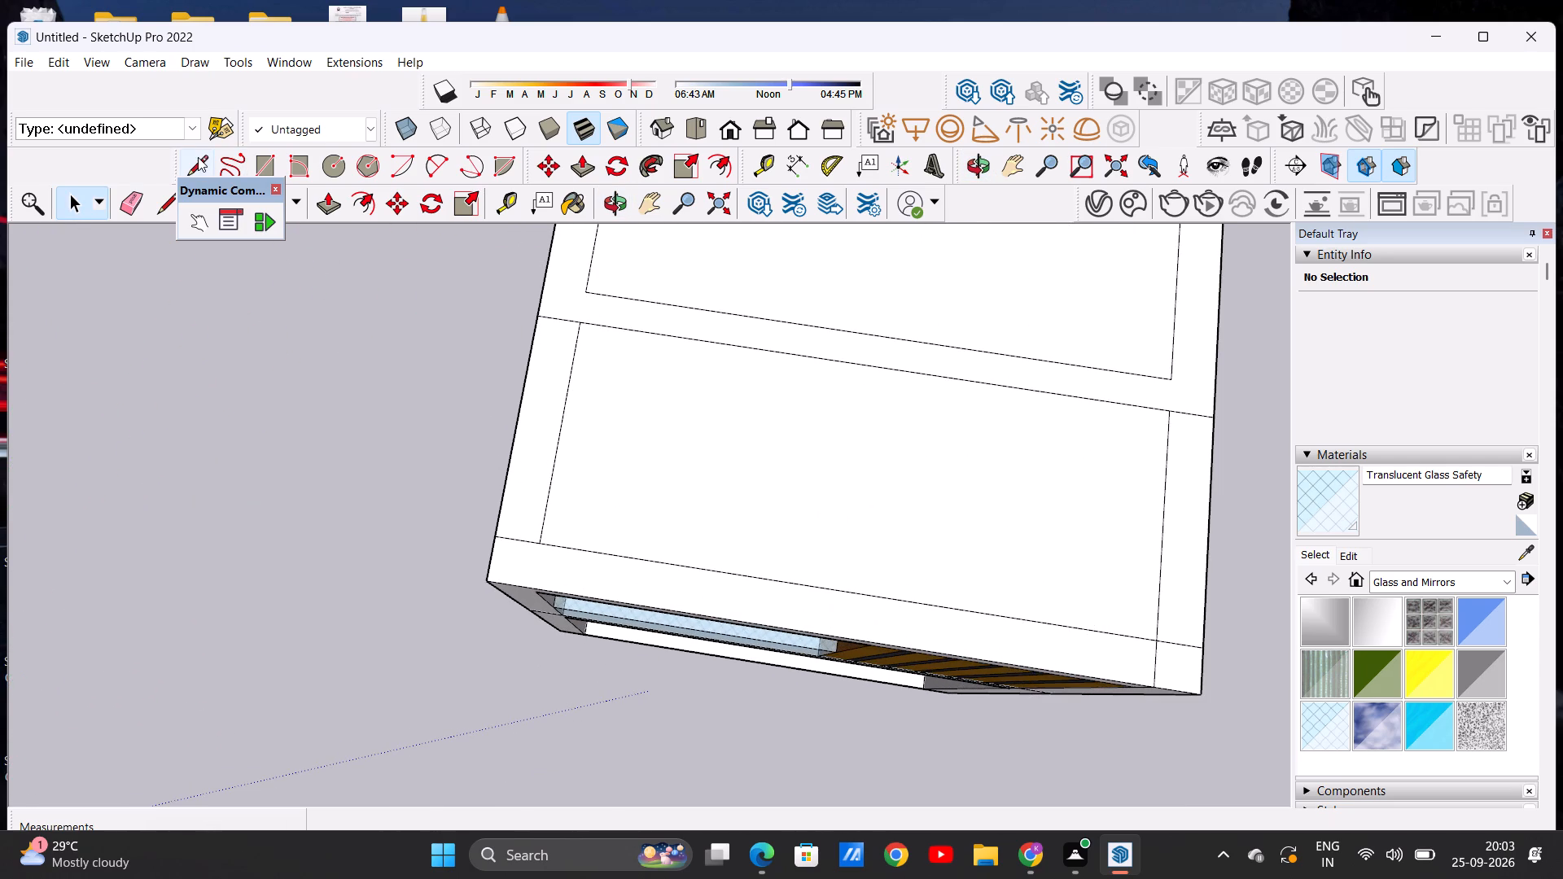
{"action": "left_click", "coordinate": [198, 157]}
{"action": "left_click", "coordinate": [541, 544]}
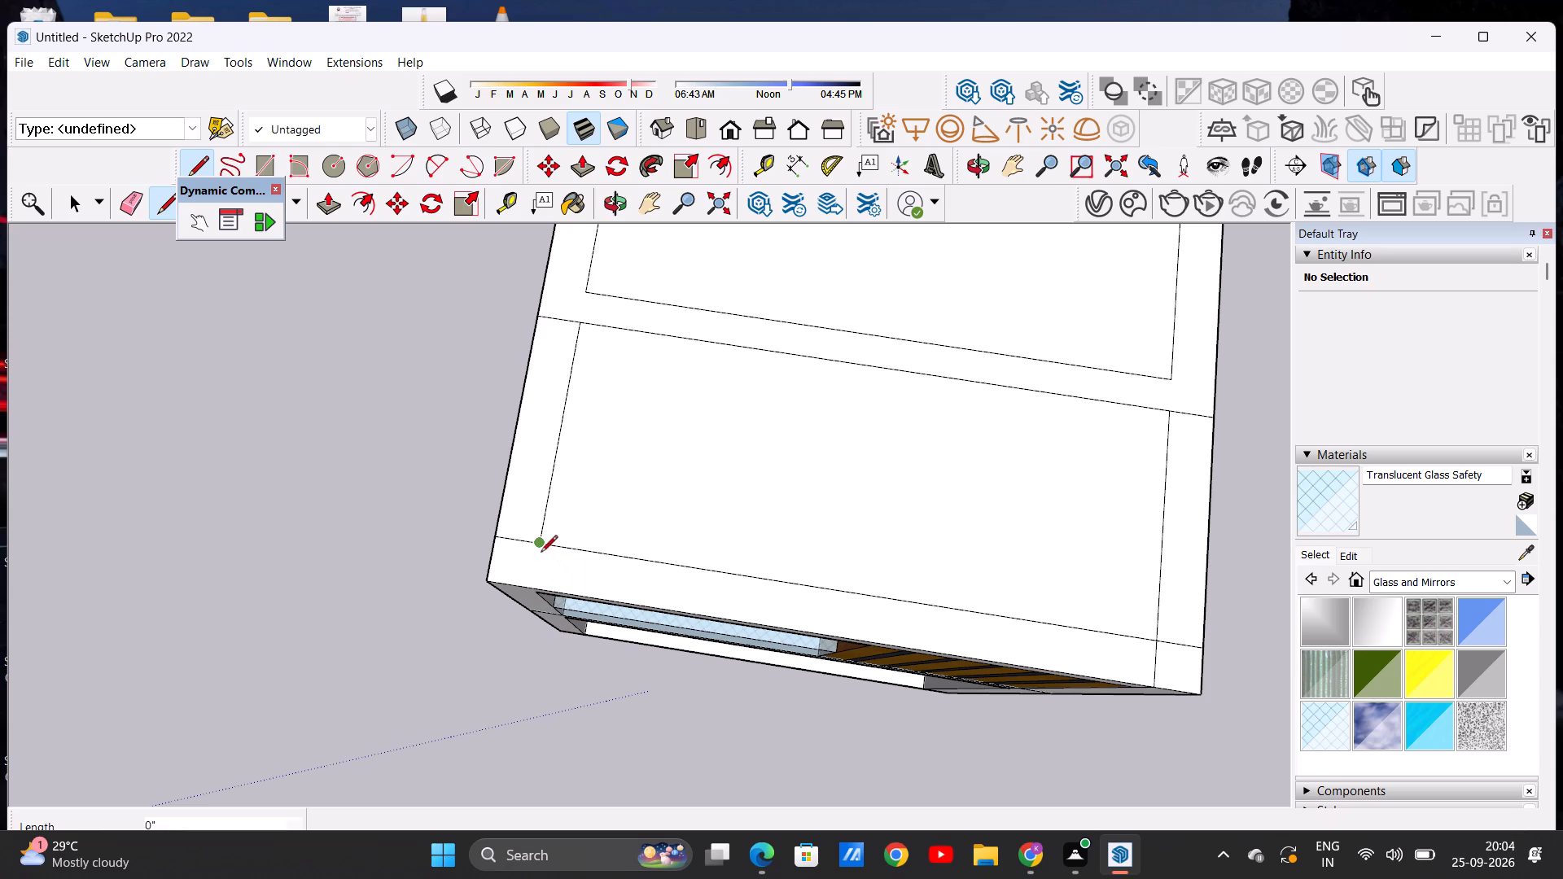
{"action": "left_click", "coordinate": [532, 590]}
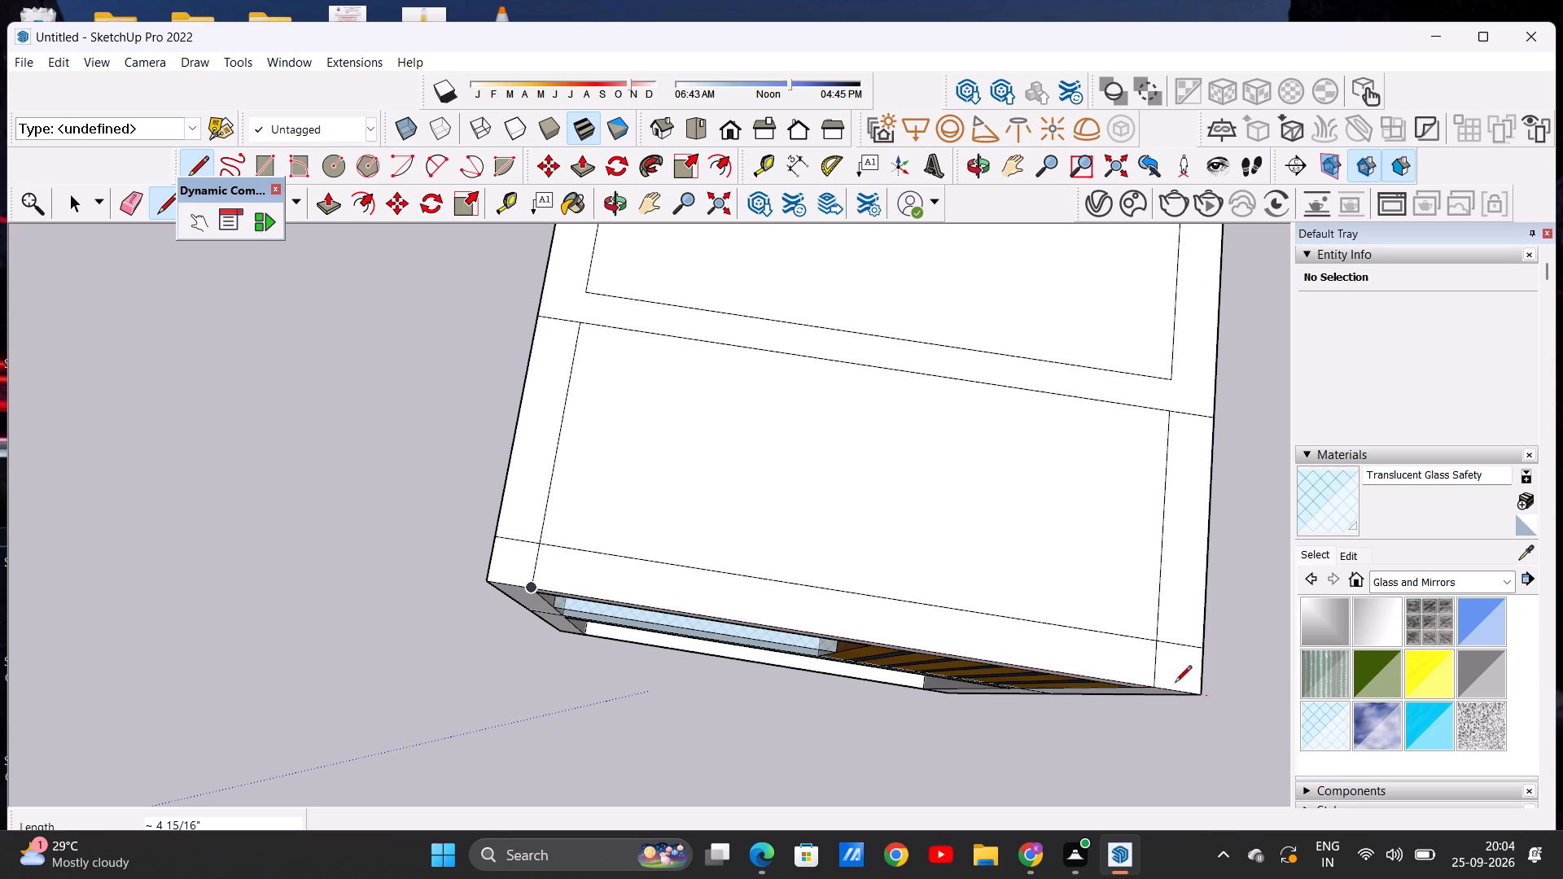
{"action": "key", "text": "space"}
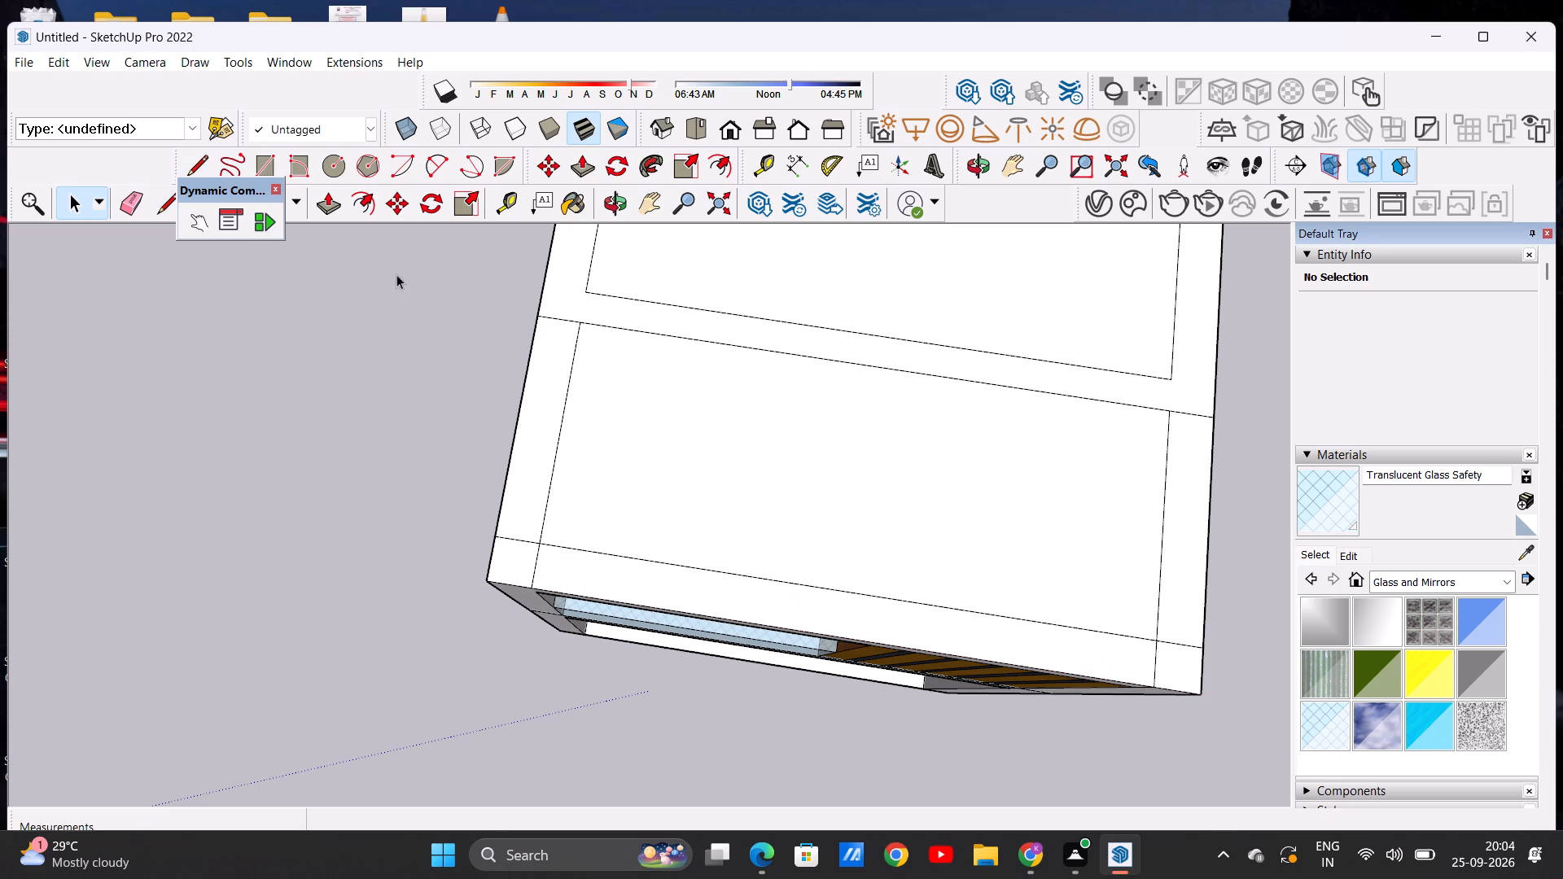
Erase the four short cross segments in the roof's left and right border strips, at the front and middle lines.
{"action": "left_click", "coordinate": [137, 200]}
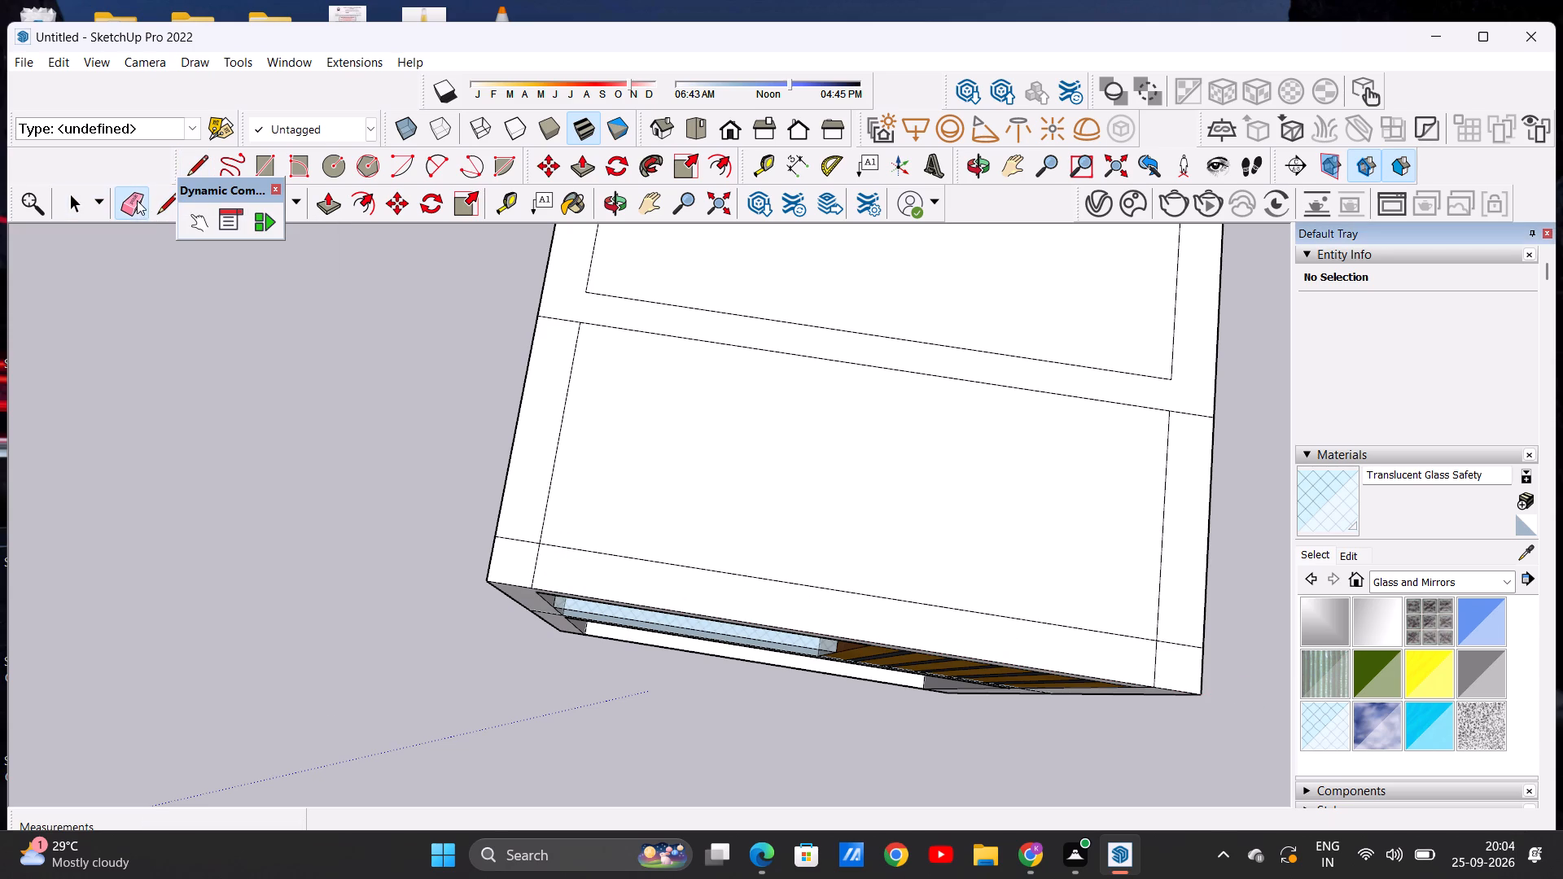
{"action": "scroll", "coordinate": [531, 569], "scroll_direction": "up", "scroll_amount": 4}
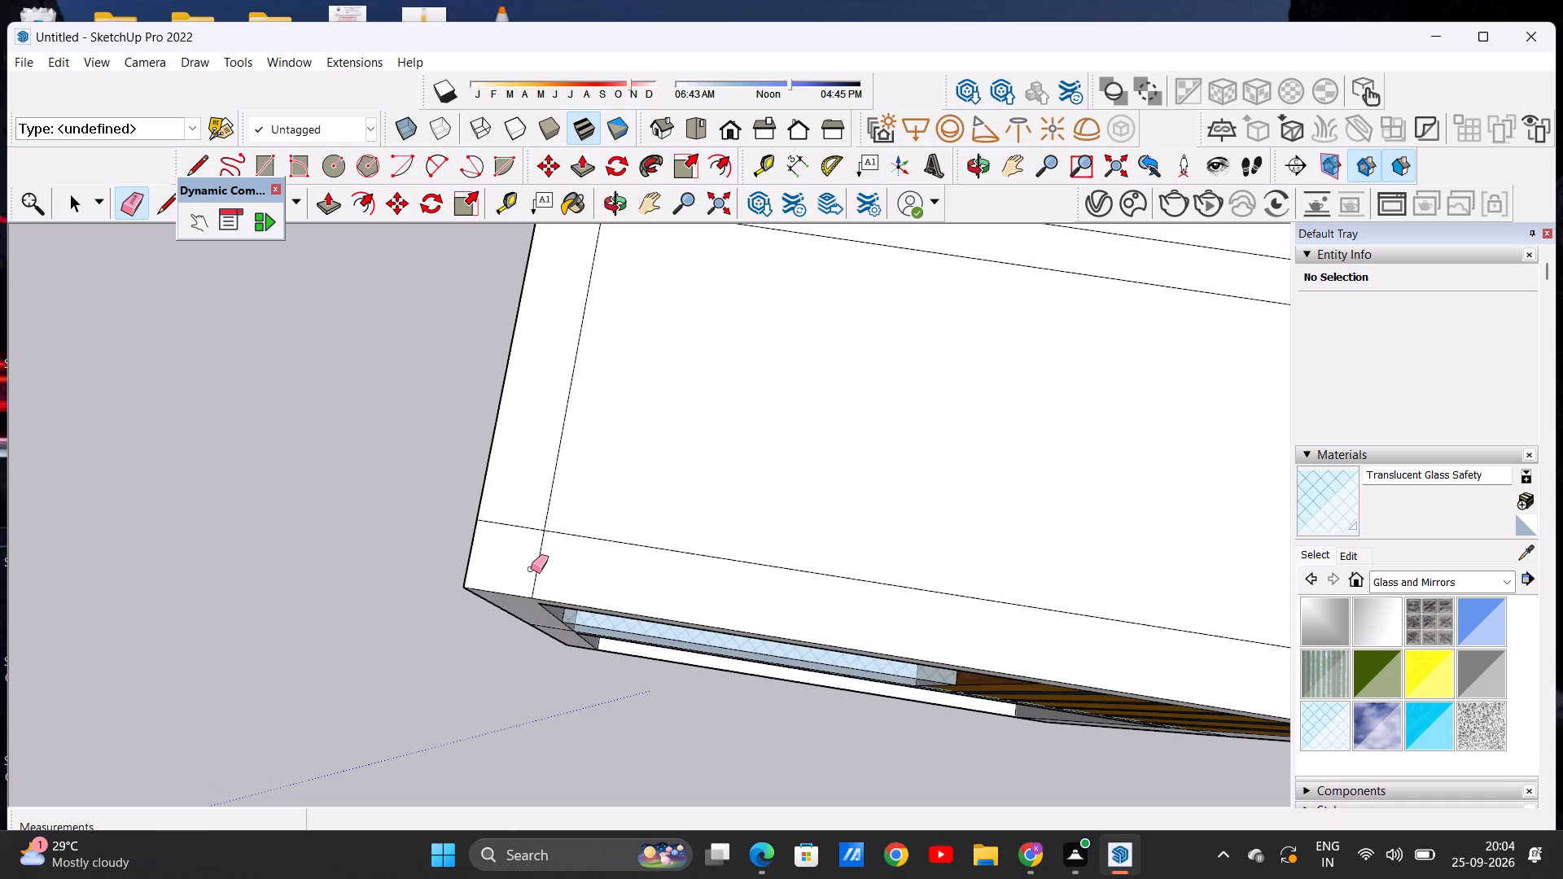
{"action": "scroll", "coordinate": [546, 559], "scroll_direction": "down", "scroll_amount": 5}
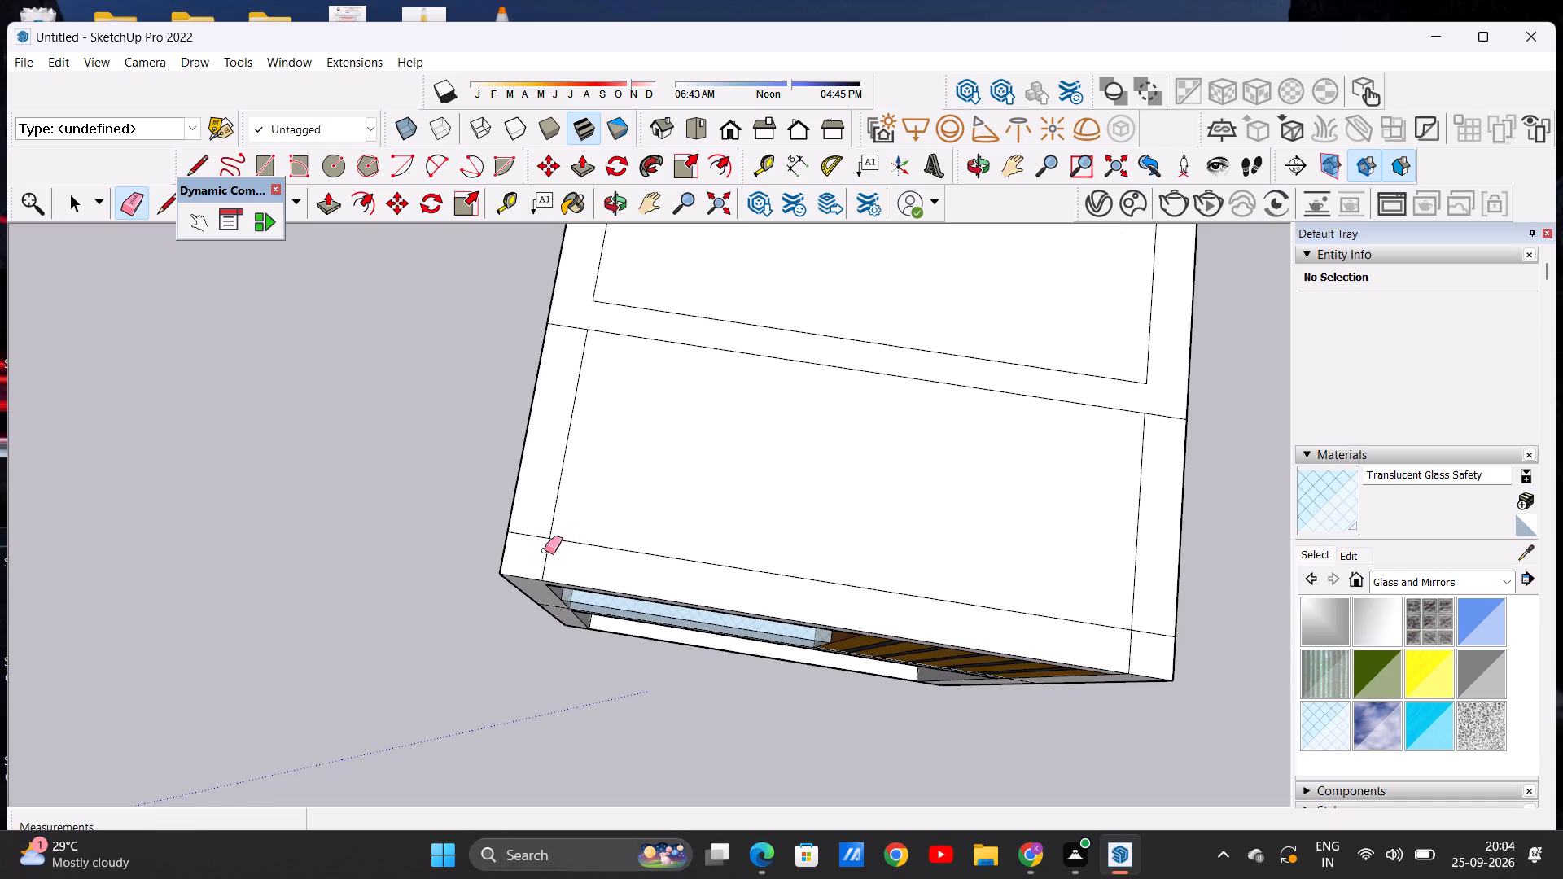
{"action": "scroll", "coordinate": [582, 524], "scroll_direction": "down", "scroll_amount": 3}
{"action": "scroll", "coordinate": [546, 537], "scroll_direction": "up", "scroll_amount": 5}
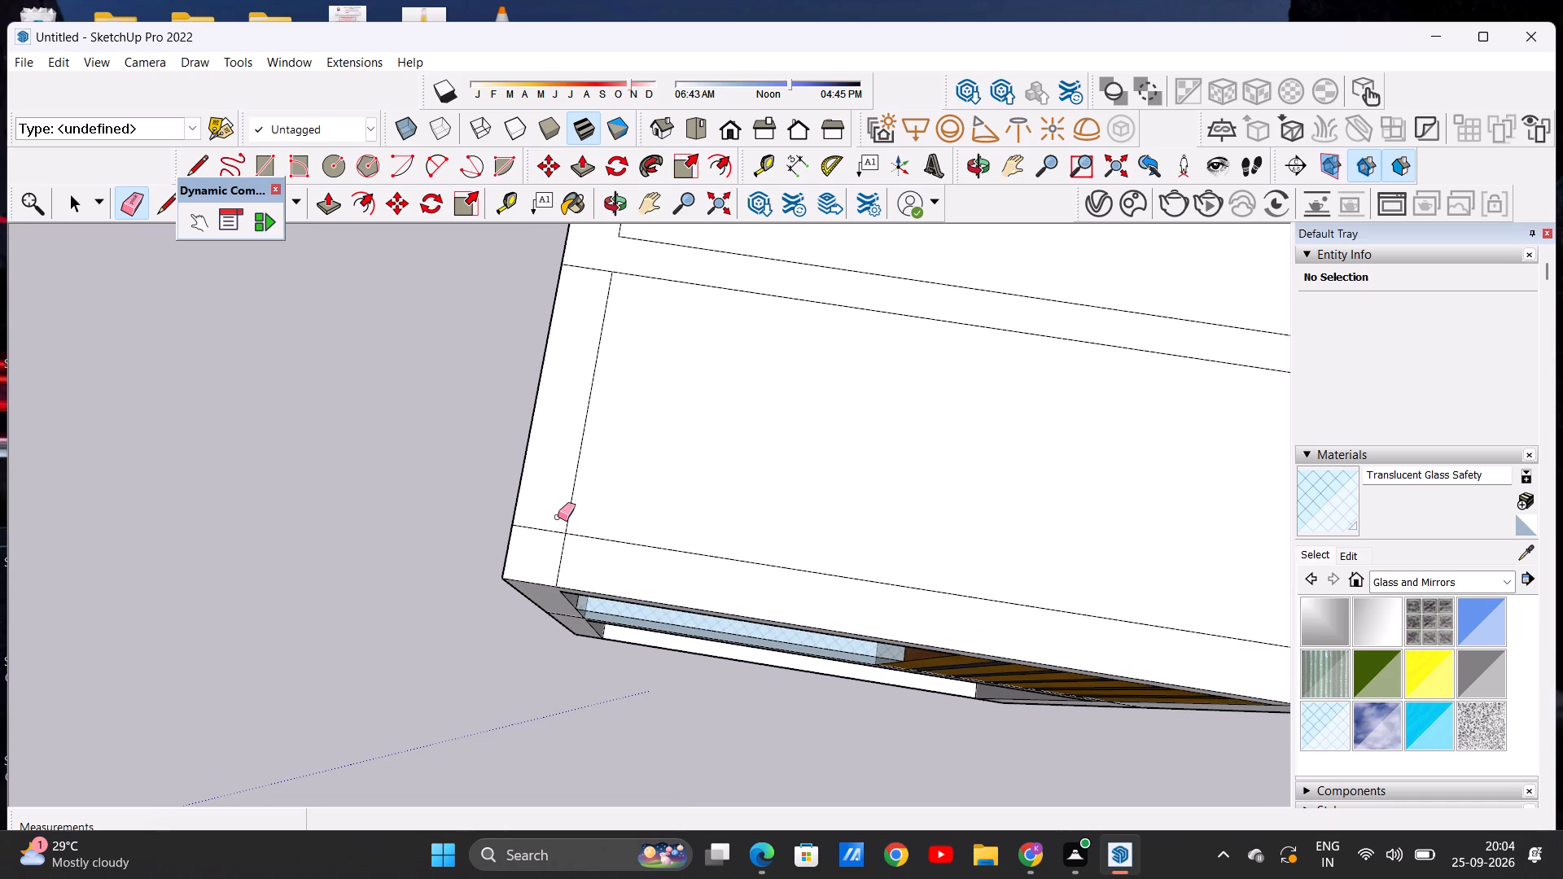
{"action": "scroll", "coordinate": [558, 517], "scroll_direction": "down", "scroll_amount": 4}
{"action": "left_click_drag", "start_coordinate": [542, 517], "coordinate": [542, 530]}
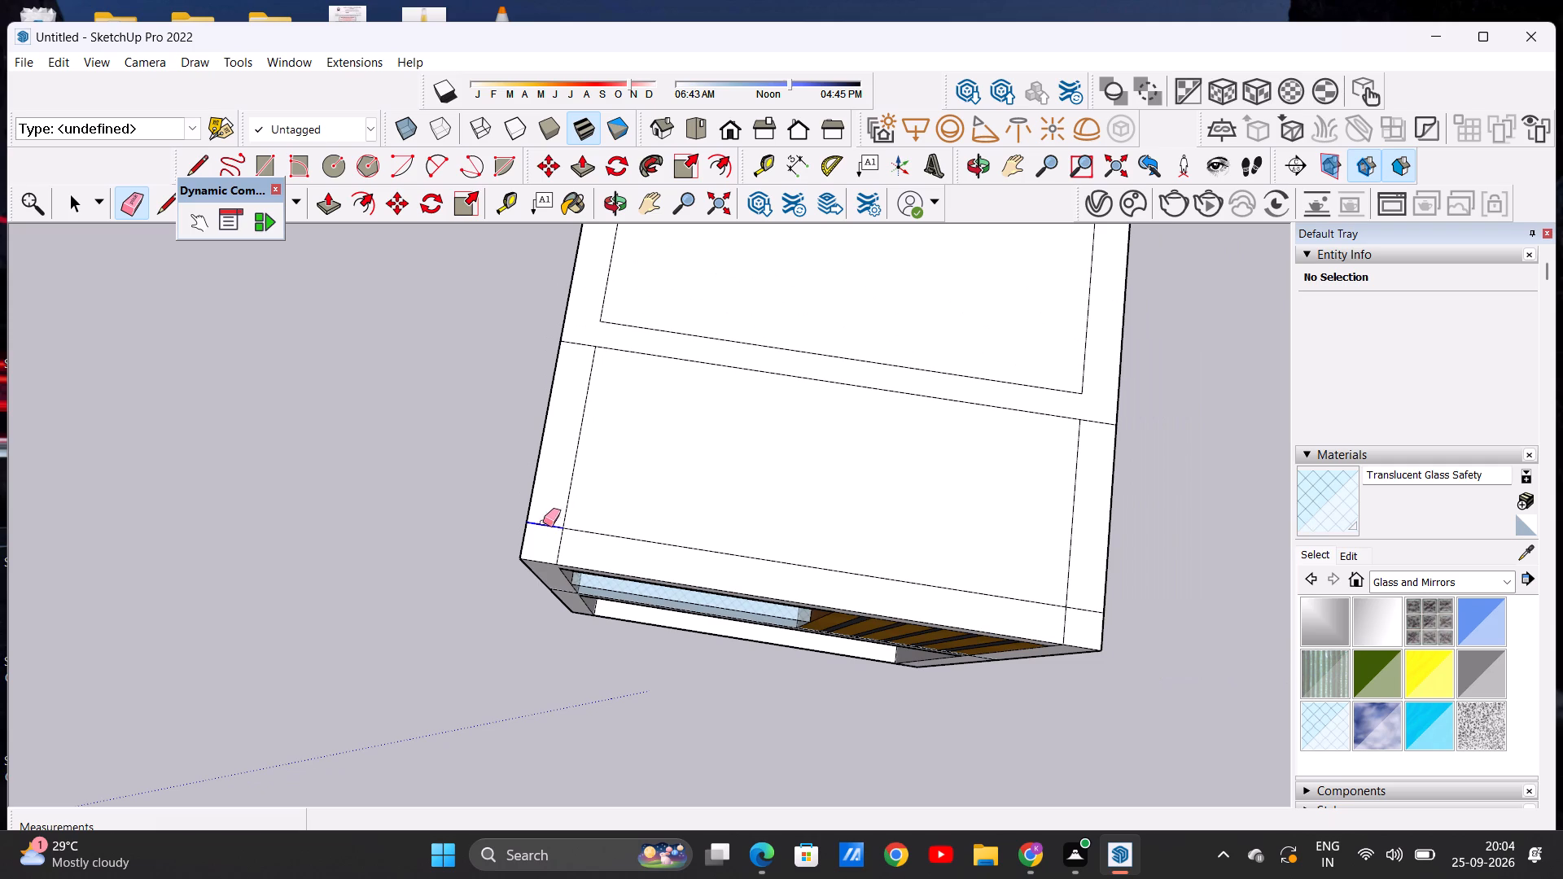
{"action": "left_click_drag", "start_coordinate": [1088, 600], "coordinate": [1084, 621]}
{"action": "left_click_drag", "start_coordinate": [1097, 409], "coordinate": [1104, 439]}
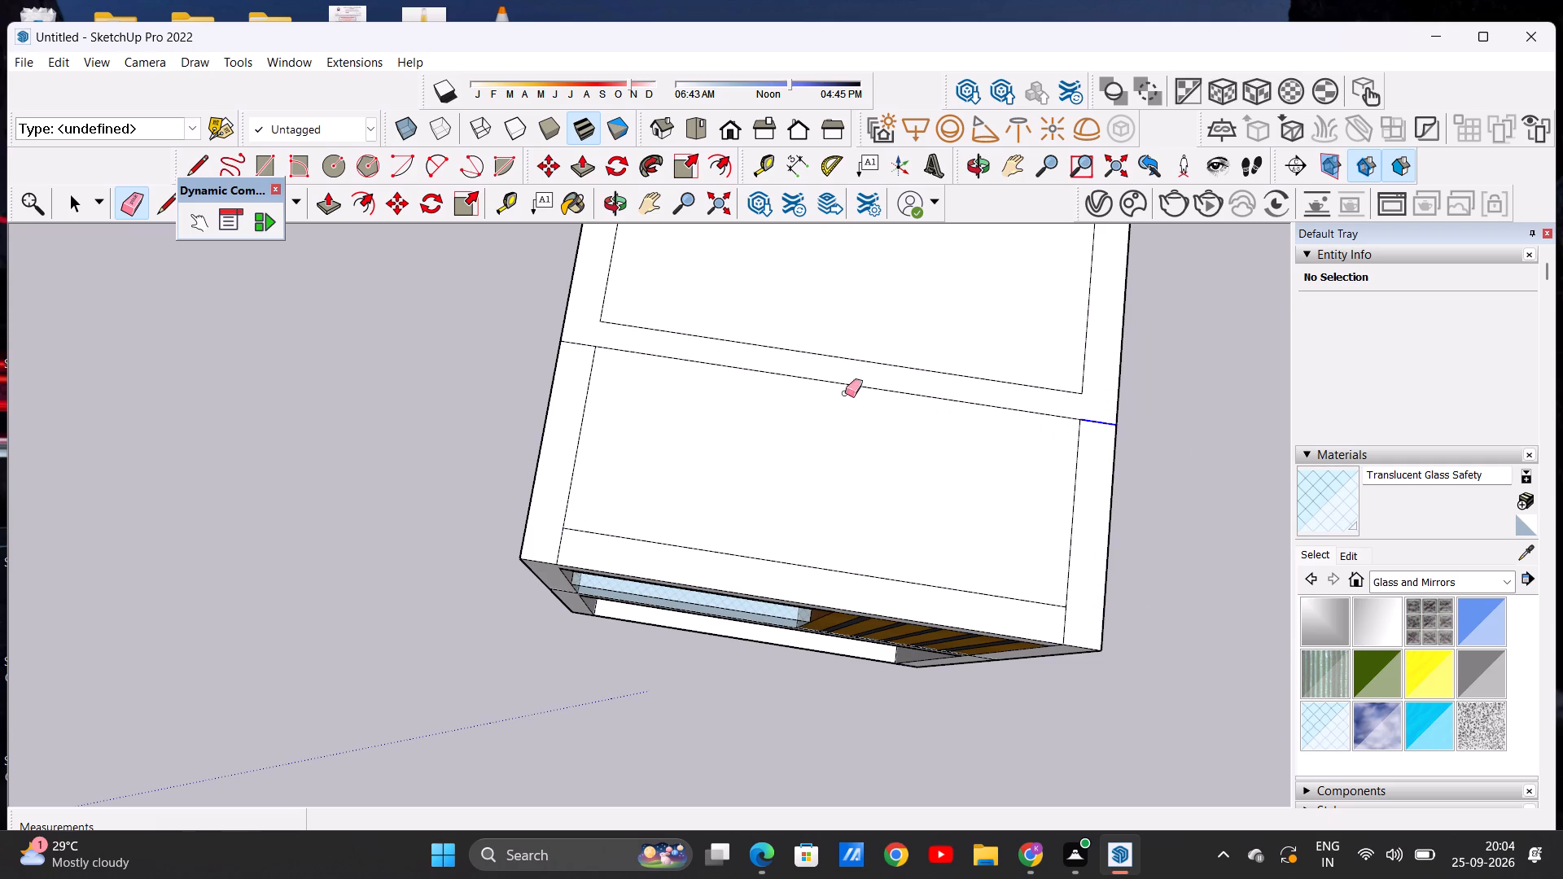
{"action": "left_click_drag", "start_coordinate": [584, 341], "coordinate": [578, 366]}
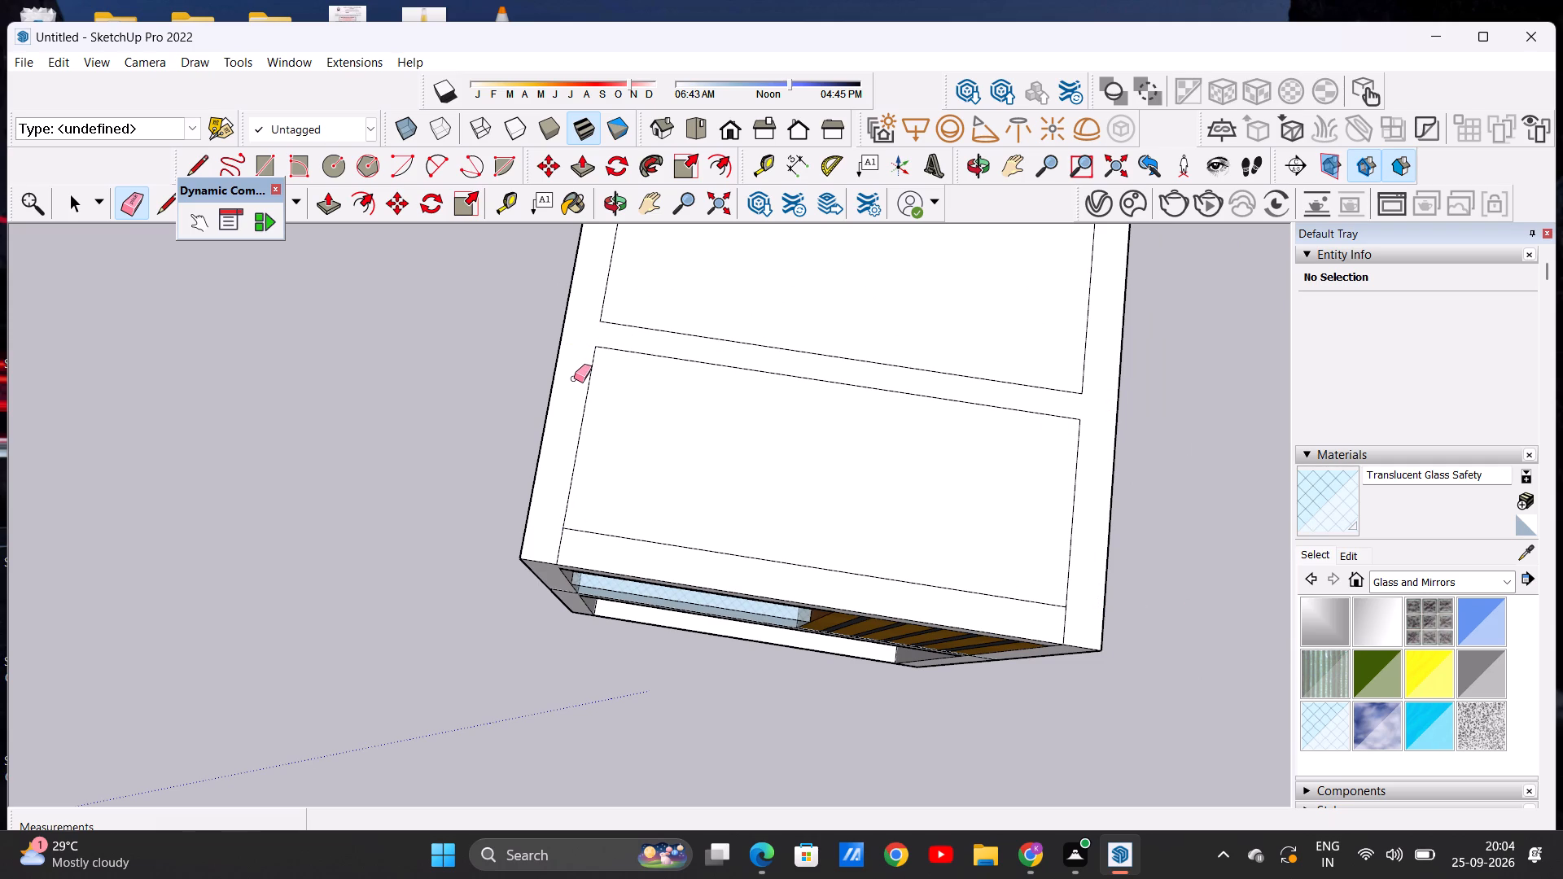
{"action": "key", "text": "space"}
Draw two short lines across the roof's middle strip, joining the inner border lines of both panels on each side.
{"action": "middle_click_drag", "start_coordinate": [619, 477], "coordinate": [646, 370]}
{"action": "scroll", "coordinate": [623, 420], "scroll_direction": "down", "scroll_amount": 5}
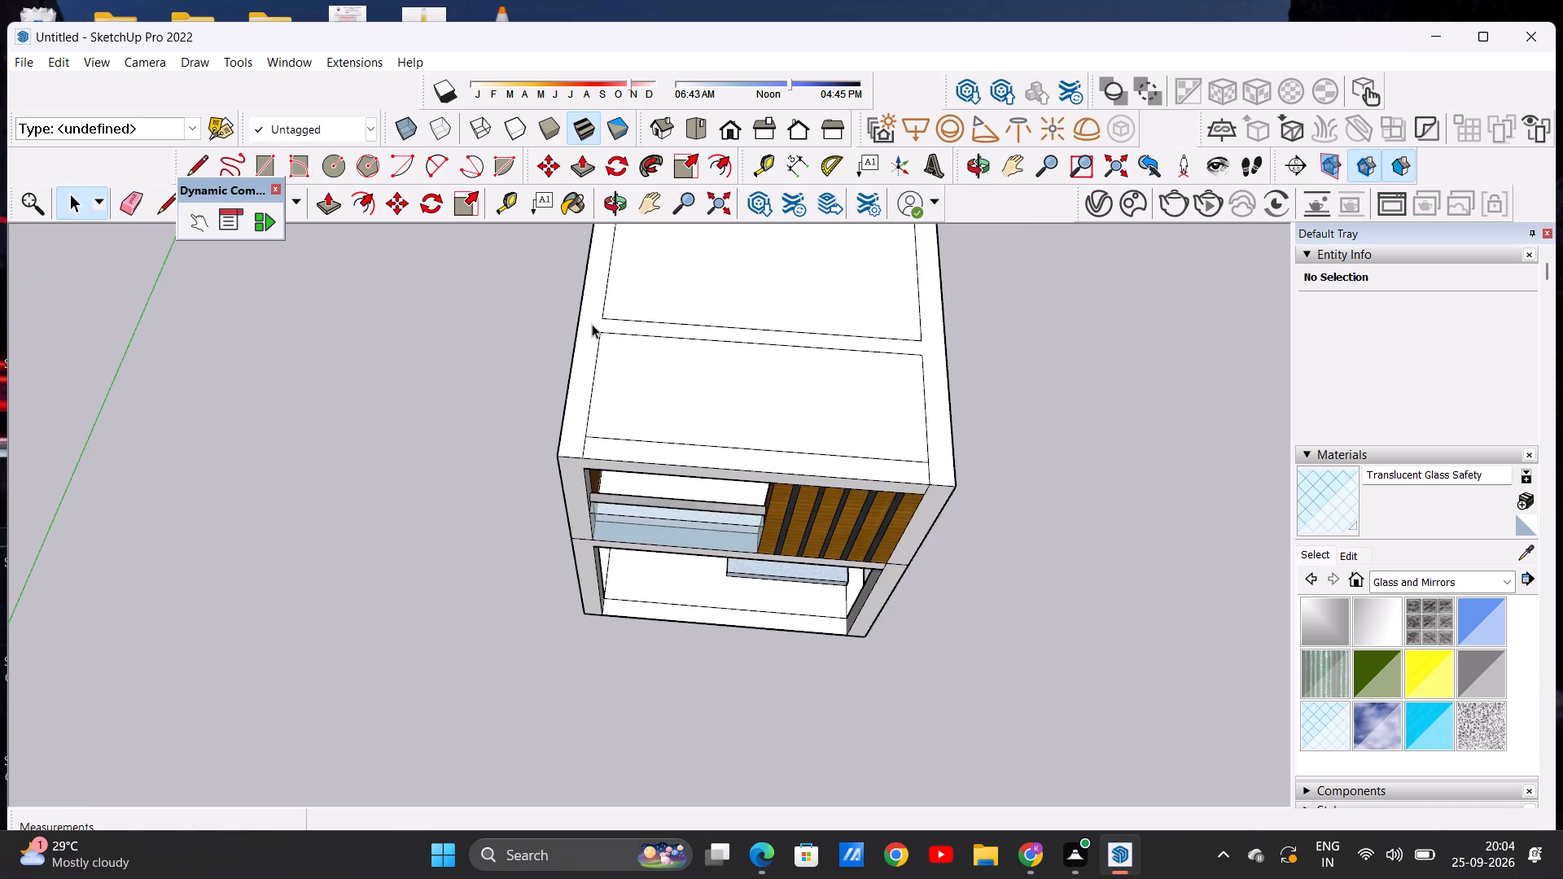
{"action": "scroll", "coordinate": [576, 298], "scroll_direction": "up", "scroll_amount": 3}
{"action": "left_click", "coordinate": [199, 160]}
{"action": "scroll", "coordinate": [626, 364], "scroll_direction": "up", "scroll_amount": 7}
{"action": "left_click", "coordinate": [602, 304]}
{"action": "left_click", "coordinate": [598, 348]}
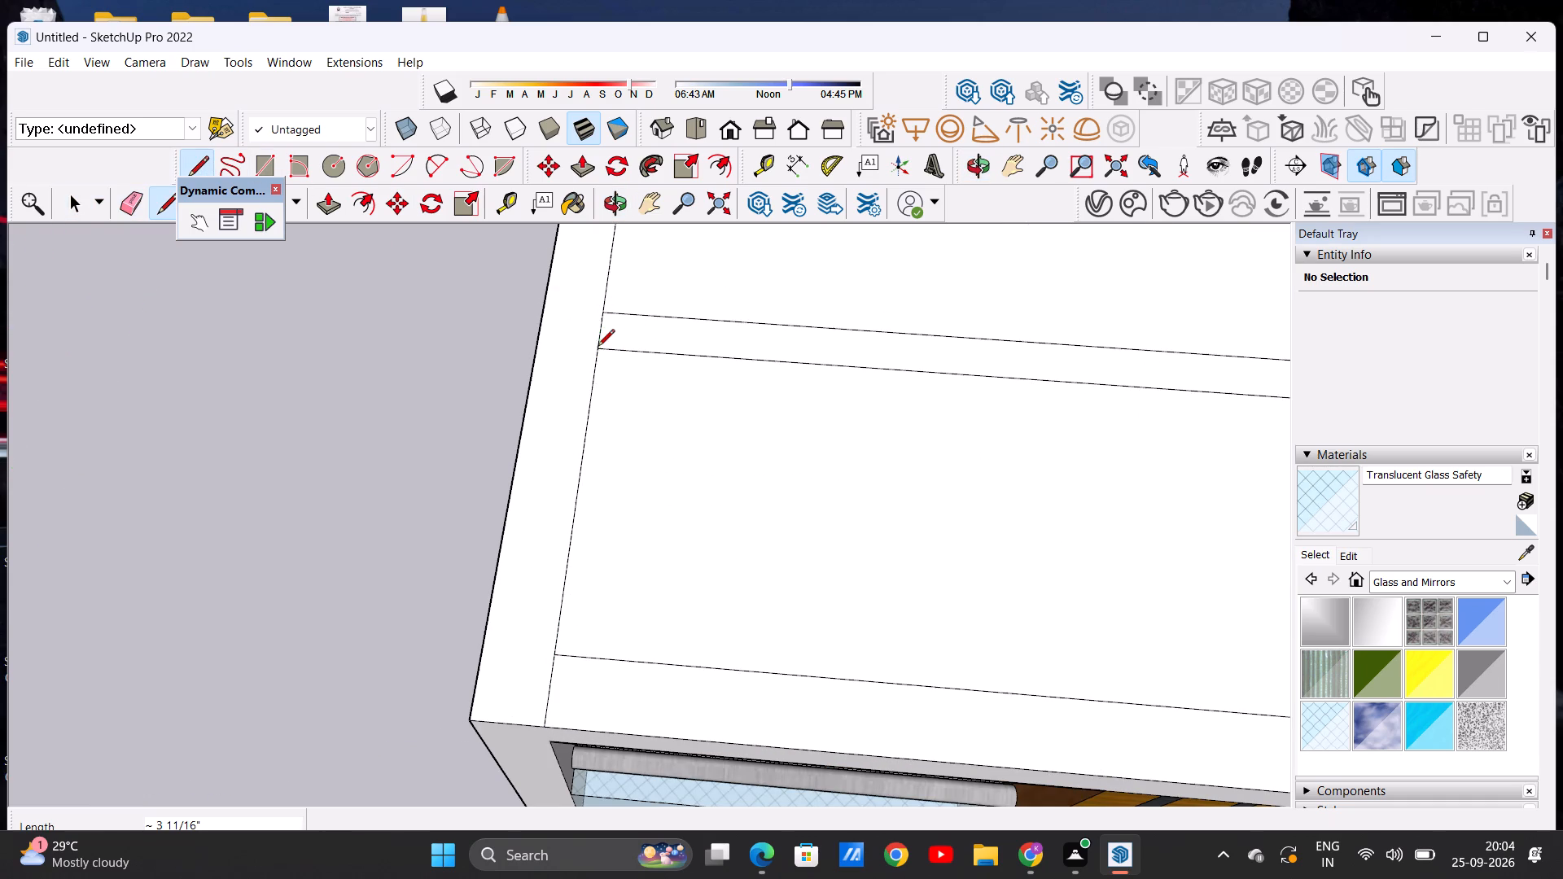
{"action": "scroll", "coordinate": [620, 386], "scroll_direction": "down", "scroll_amount": 8}
{"action": "scroll", "coordinate": [1053, 320], "scroll_direction": "up", "scroll_amount": 6}
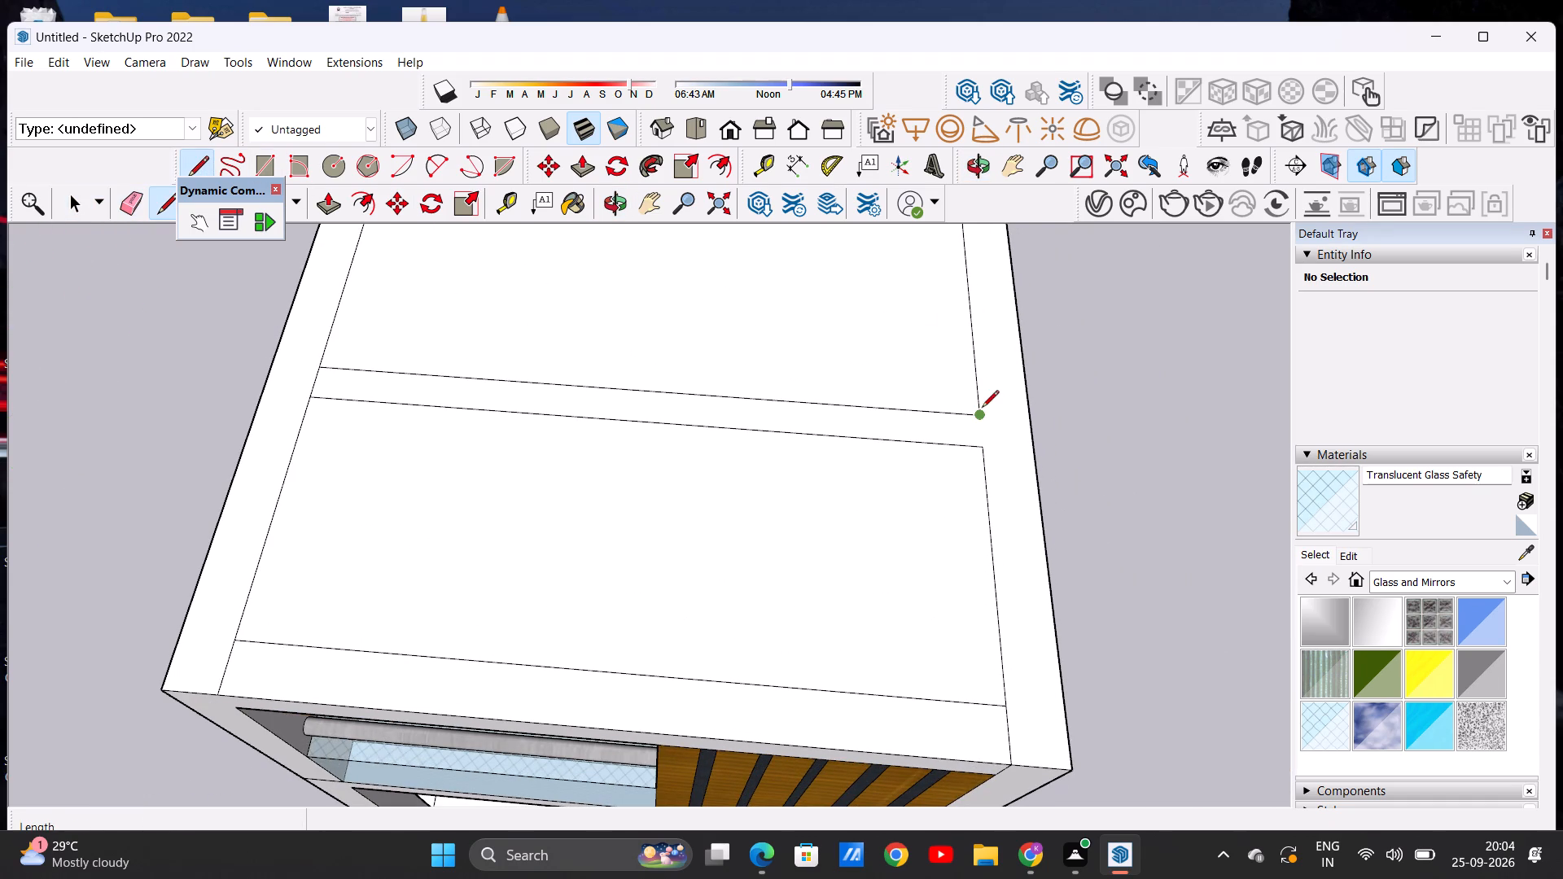
{"action": "left_click", "coordinate": [982, 409]}
{"action": "left_click", "coordinate": [983, 444]}
{"action": "key", "text": "space"}
Erase the two parallel lines across the middle of the roof, merging the front and rear panels.
{"action": "scroll", "coordinate": [1030, 415], "scroll_direction": "down", "scroll_amount": 11}
{"action": "scroll", "coordinate": [989, 335], "scroll_direction": "up", "scroll_amount": 6}
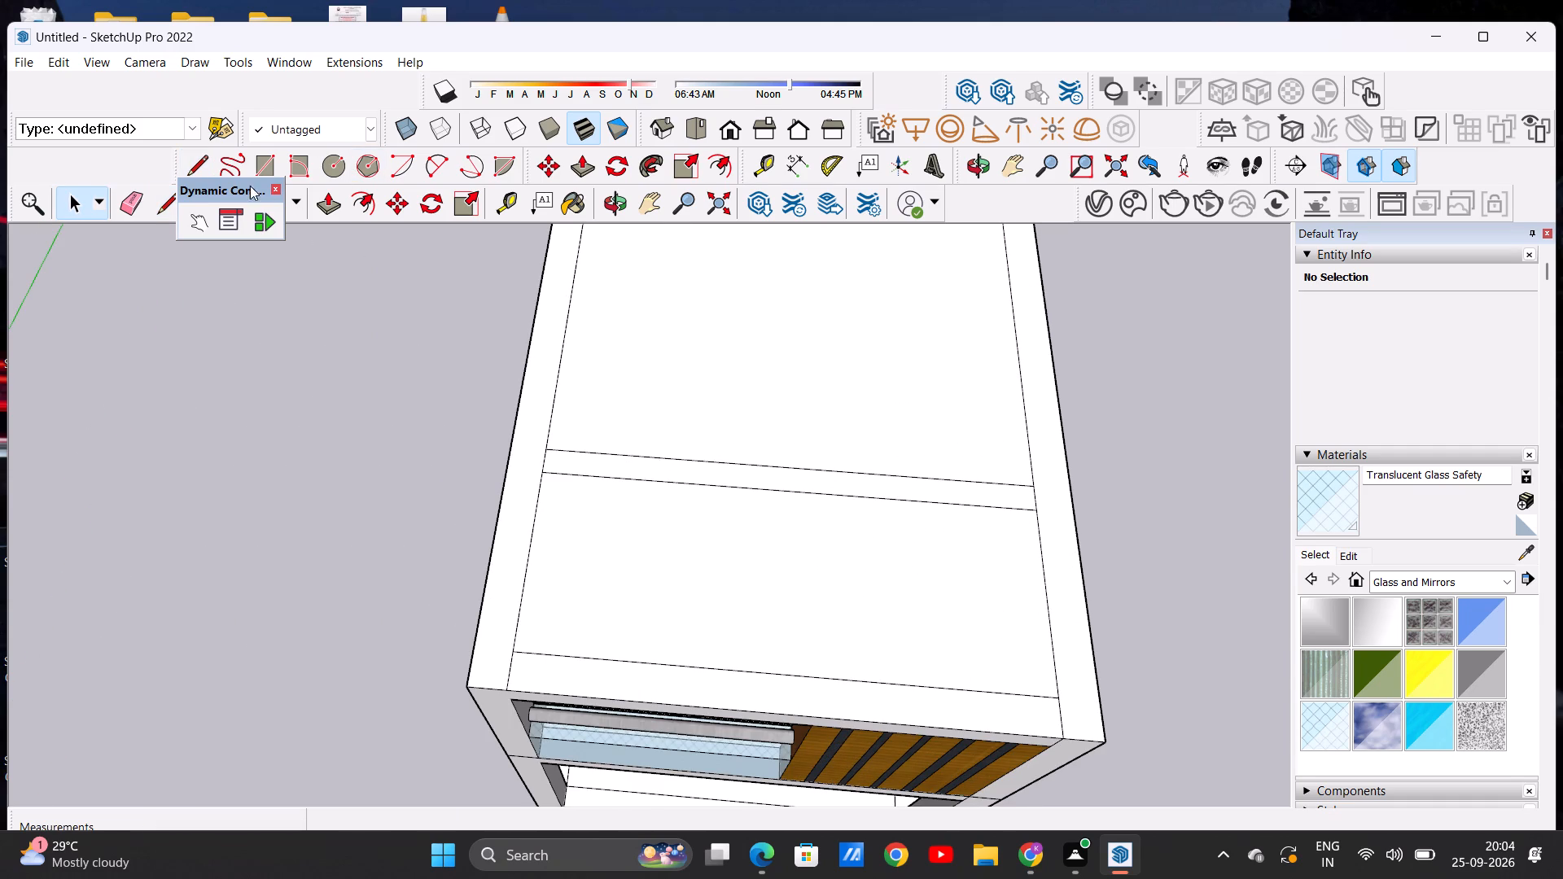
{"action": "left_click", "coordinate": [131, 201]}
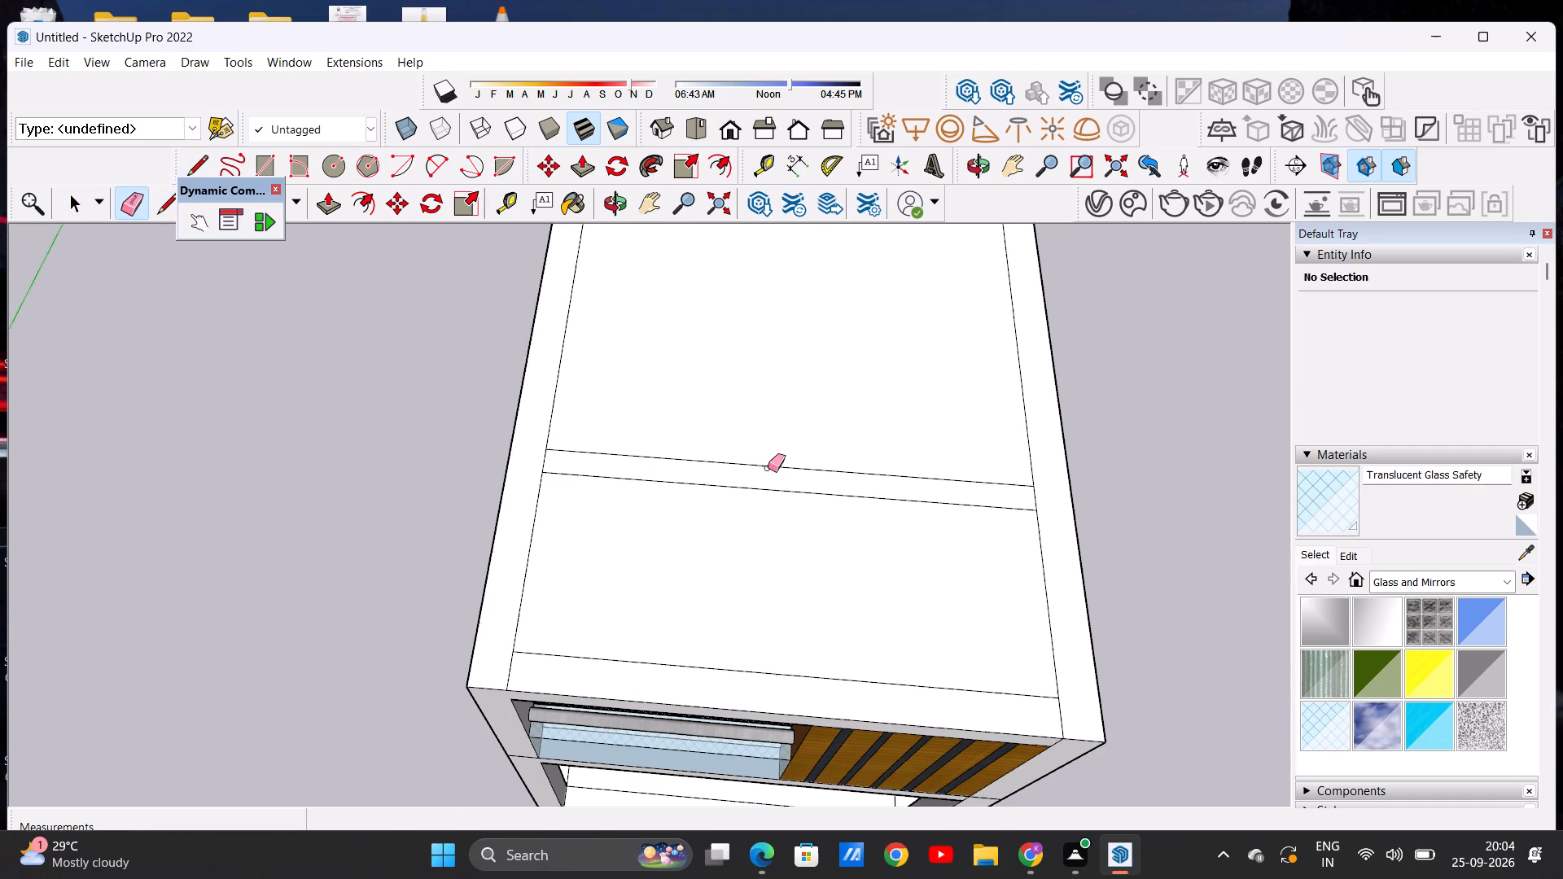
{"action": "left_click_drag", "start_coordinate": [765, 448], "coordinate": [765, 513]}
{"action": "key", "text": "space"}
Push/Pull the roof's side and rear border strip upward to form the top-floor walls, leaving the front open.
{"action": "scroll", "coordinate": [713, 414], "scroll_direction": "down", "scroll_amount": 6}
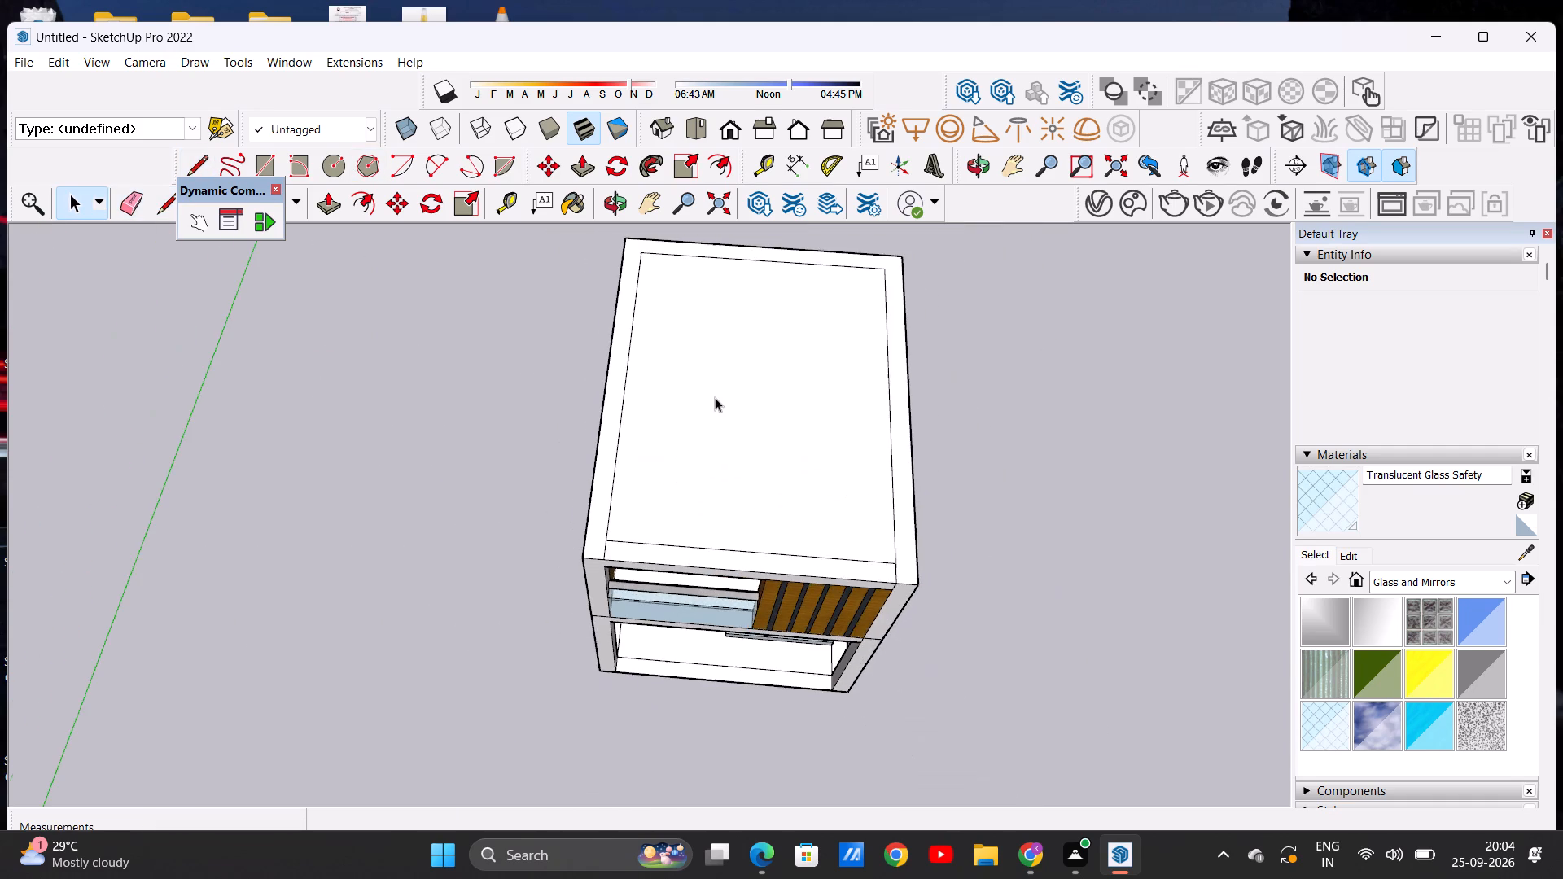
{"action": "middle_click_drag", "start_coordinate": [747, 607], "coordinate": [570, 549]}
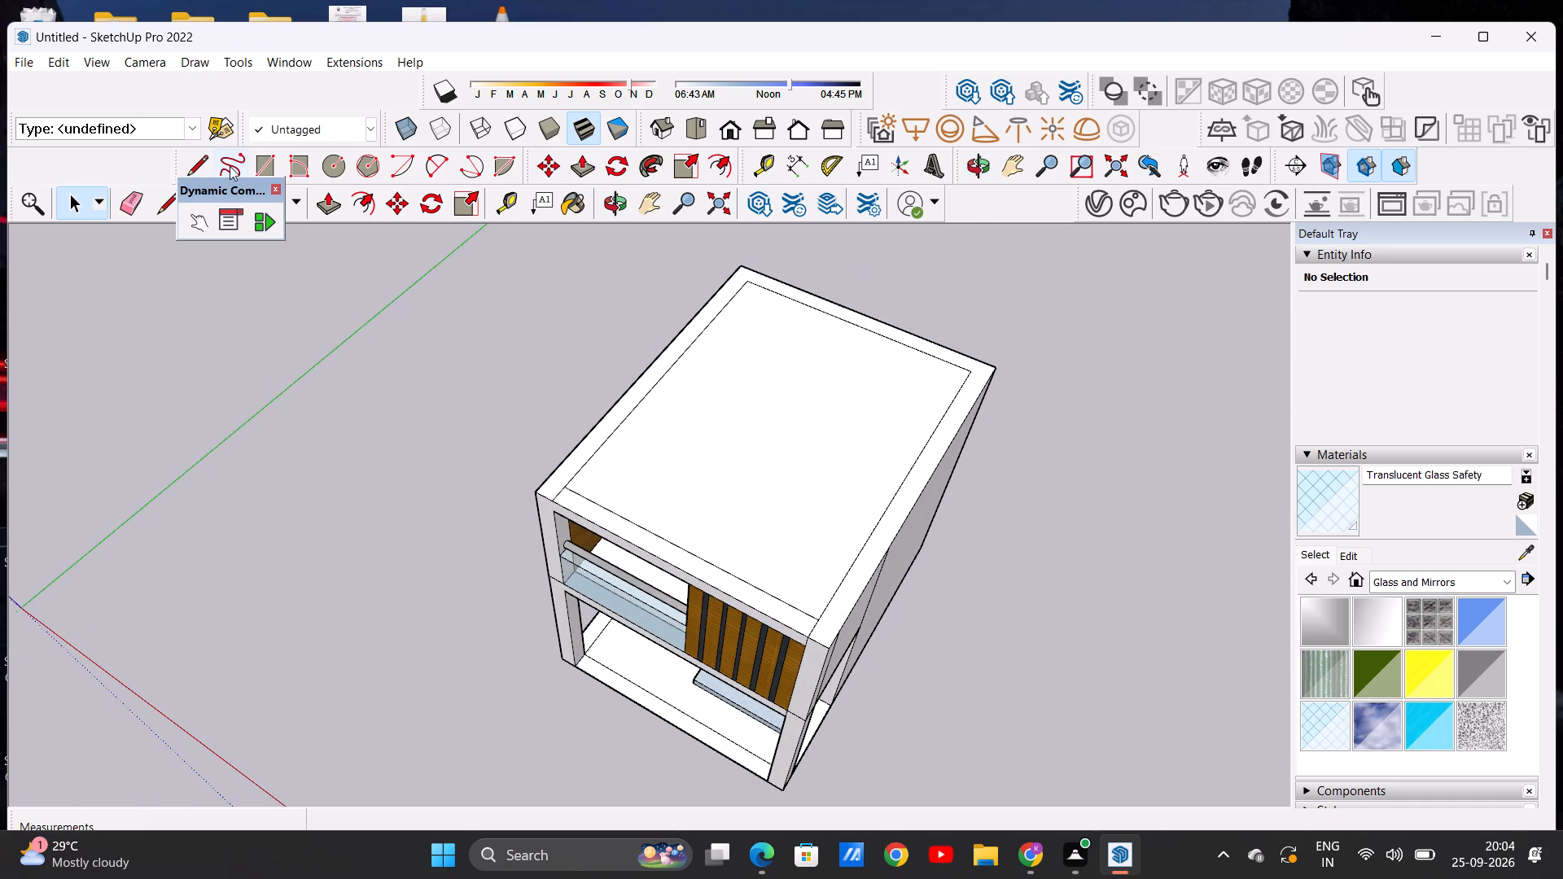
{"action": "left_click", "coordinate": [323, 199]}
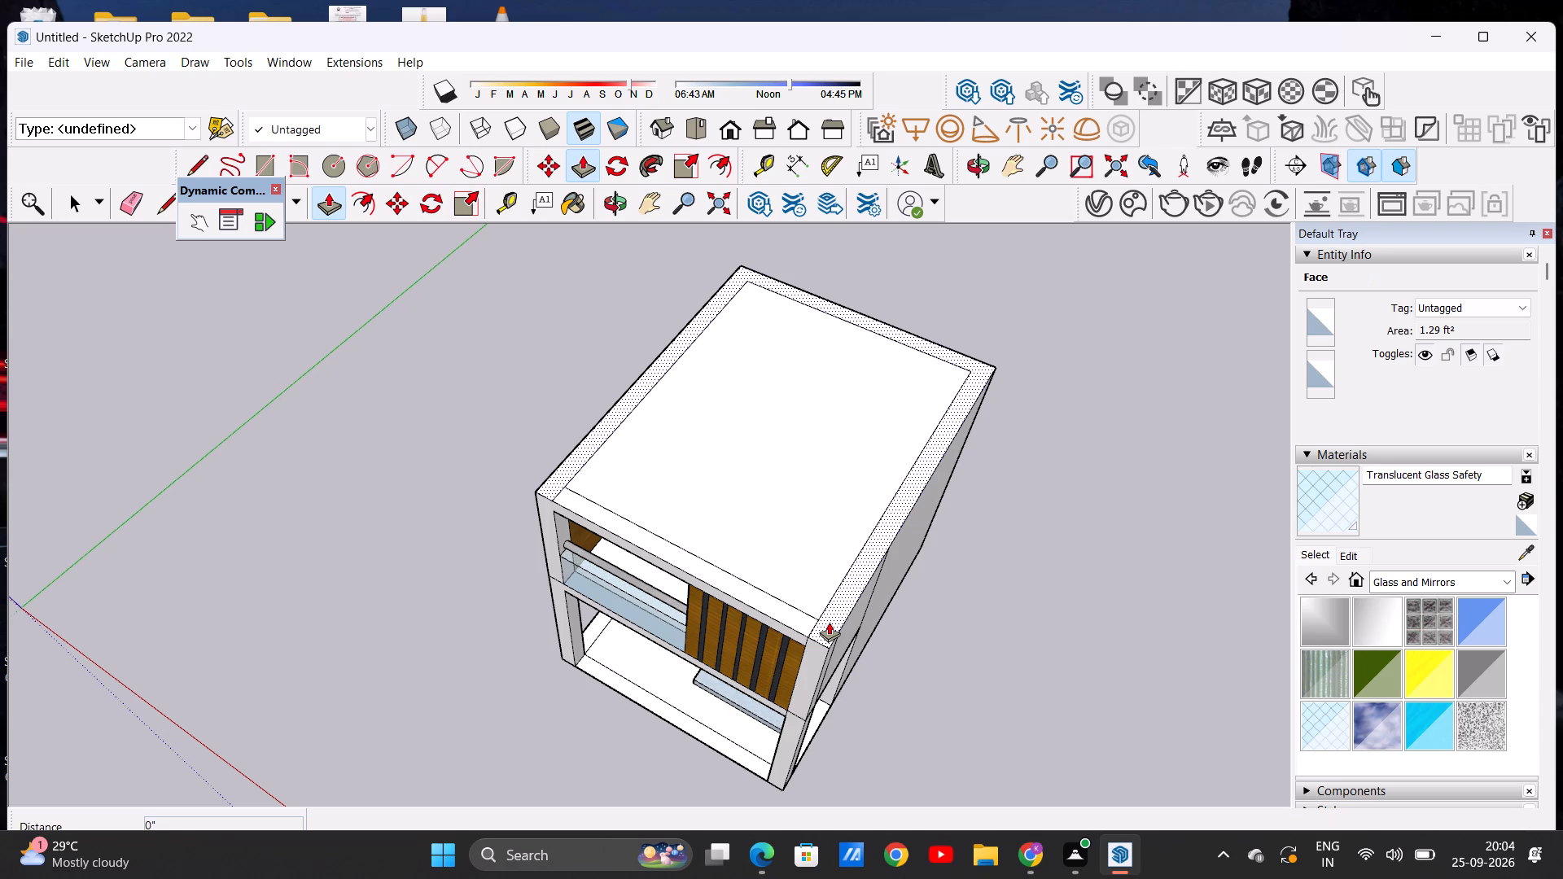
{"action": "left_click", "coordinate": [829, 622]}
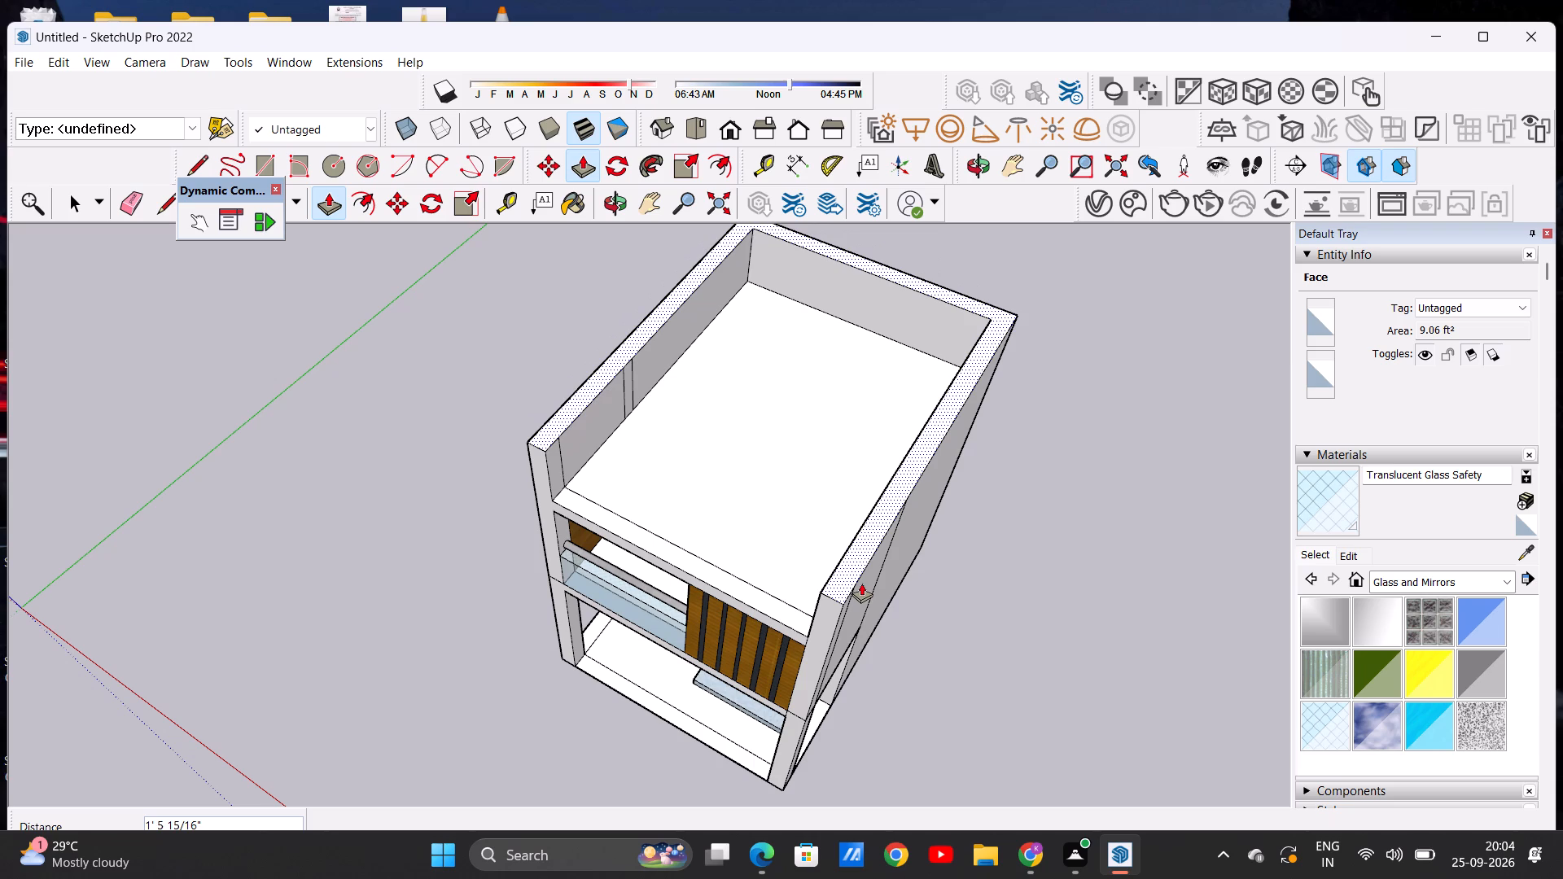
{"action": "left_click", "coordinate": [865, 568]}
{"action": "middle_click_drag", "start_coordinate": [825, 646], "coordinate": [940, 570]}
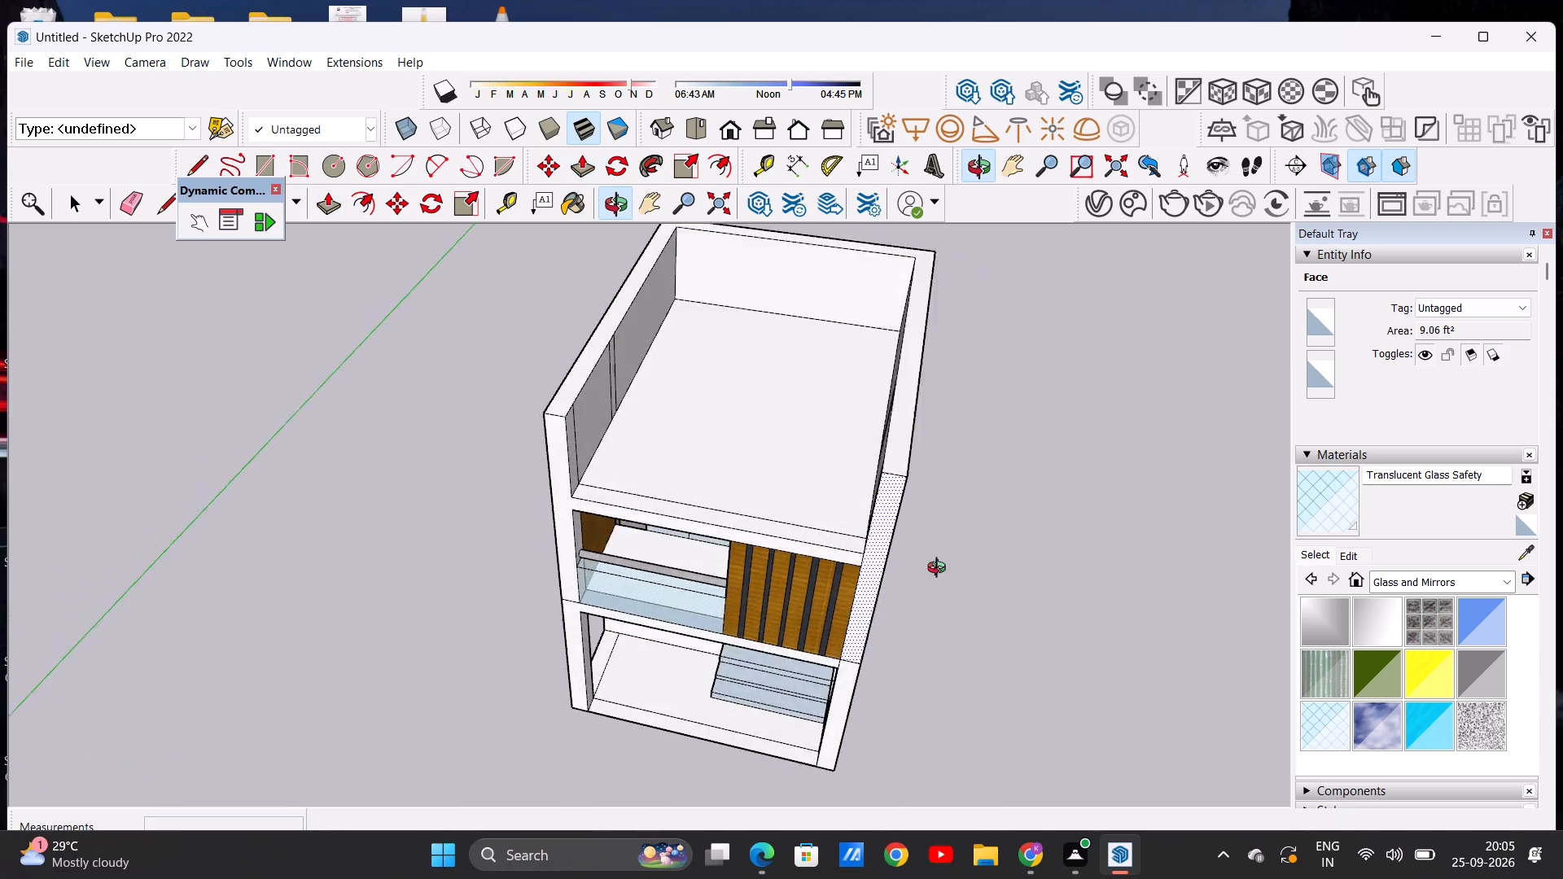
{"action": "middle_click_drag", "start_coordinate": [940, 570], "coordinate": [962, 441]}
{"action": "scroll", "coordinate": [910, 486], "scroll_direction": "down", "scroll_amount": 5}
{"action": "key", "text": "space"}
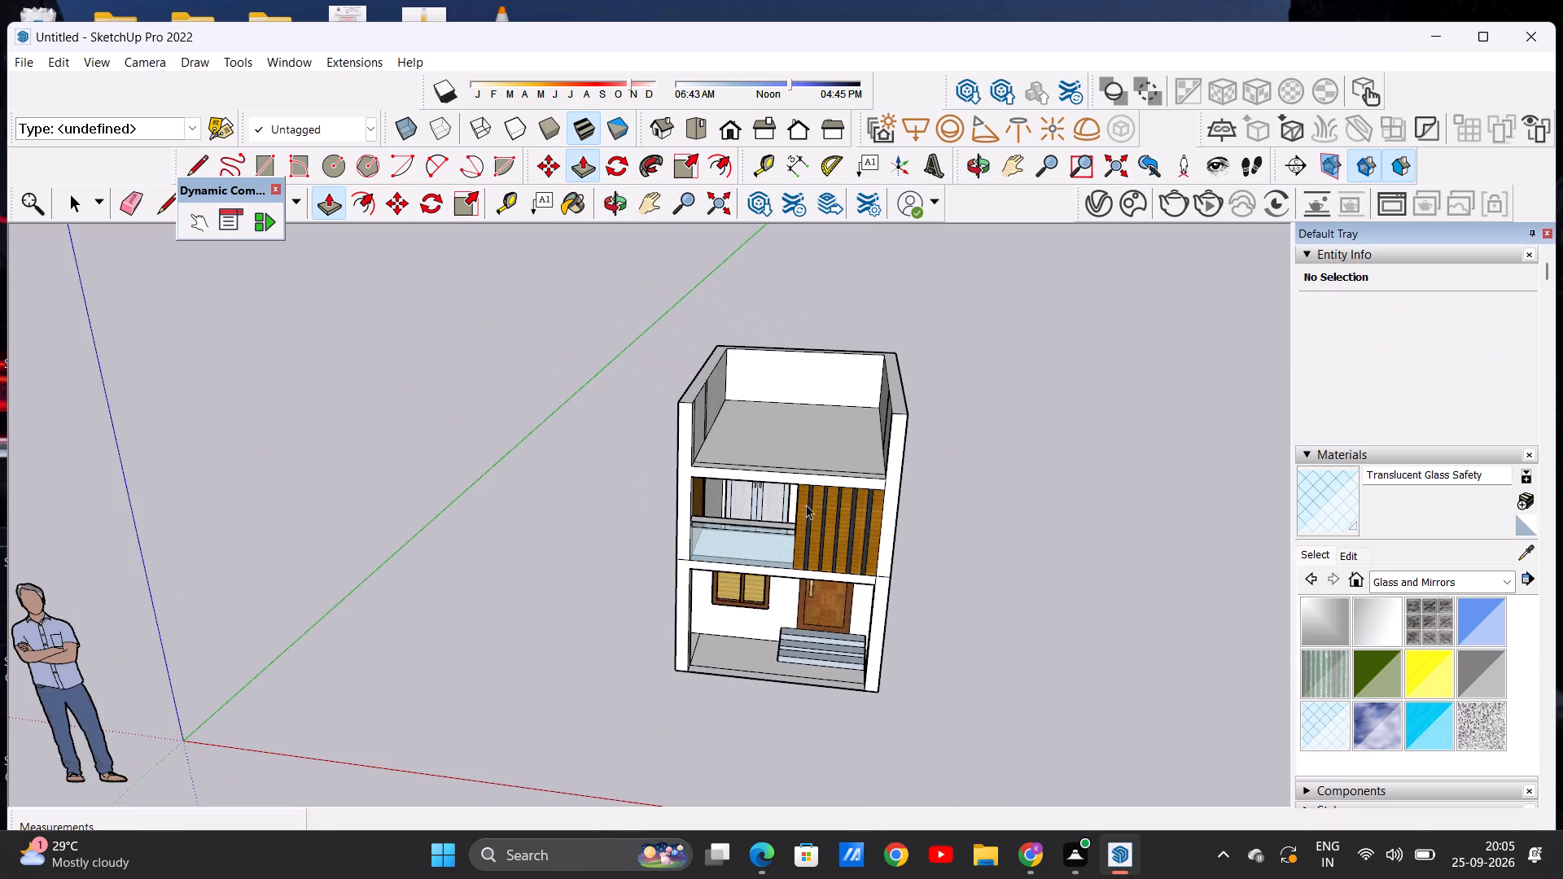
Examine the top-floor walls and open front terrace from the front and from above.
{"action": "middle_click_drag", "start_coordinate": [806, 504], "coordinate": [814, 422]}
{"action": "scroll", "coordinate": [818, 412], "scroll_direction": "up", "scroll_amount": 3}
{"action": "middle_click_drag", "start_coordinate": [813, 413], "coordinate": [816, 433]}
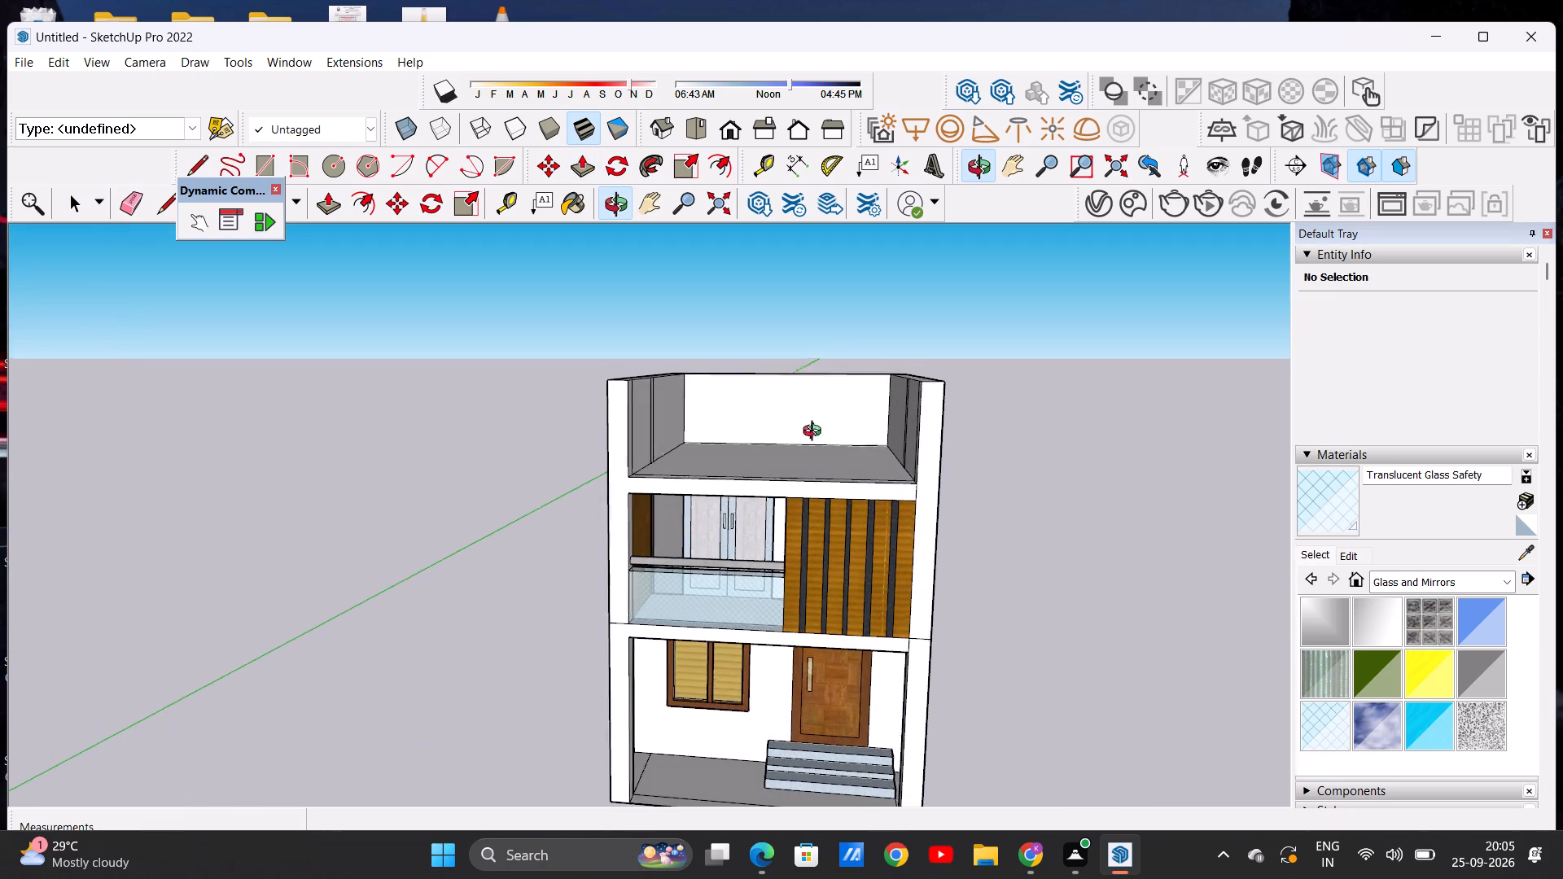
{"action": "middle_click_drag", "start_coordinate": [816, 433], "coordinate": [816, 492]}
{"action": "scroll", "coordinate": [726, 511], "scroll_direction": "up", "scroll_amount": 3}
{"action": "middle_click_drag", "start_coordinate": [733, 518], "coordinate": [733, 584]}
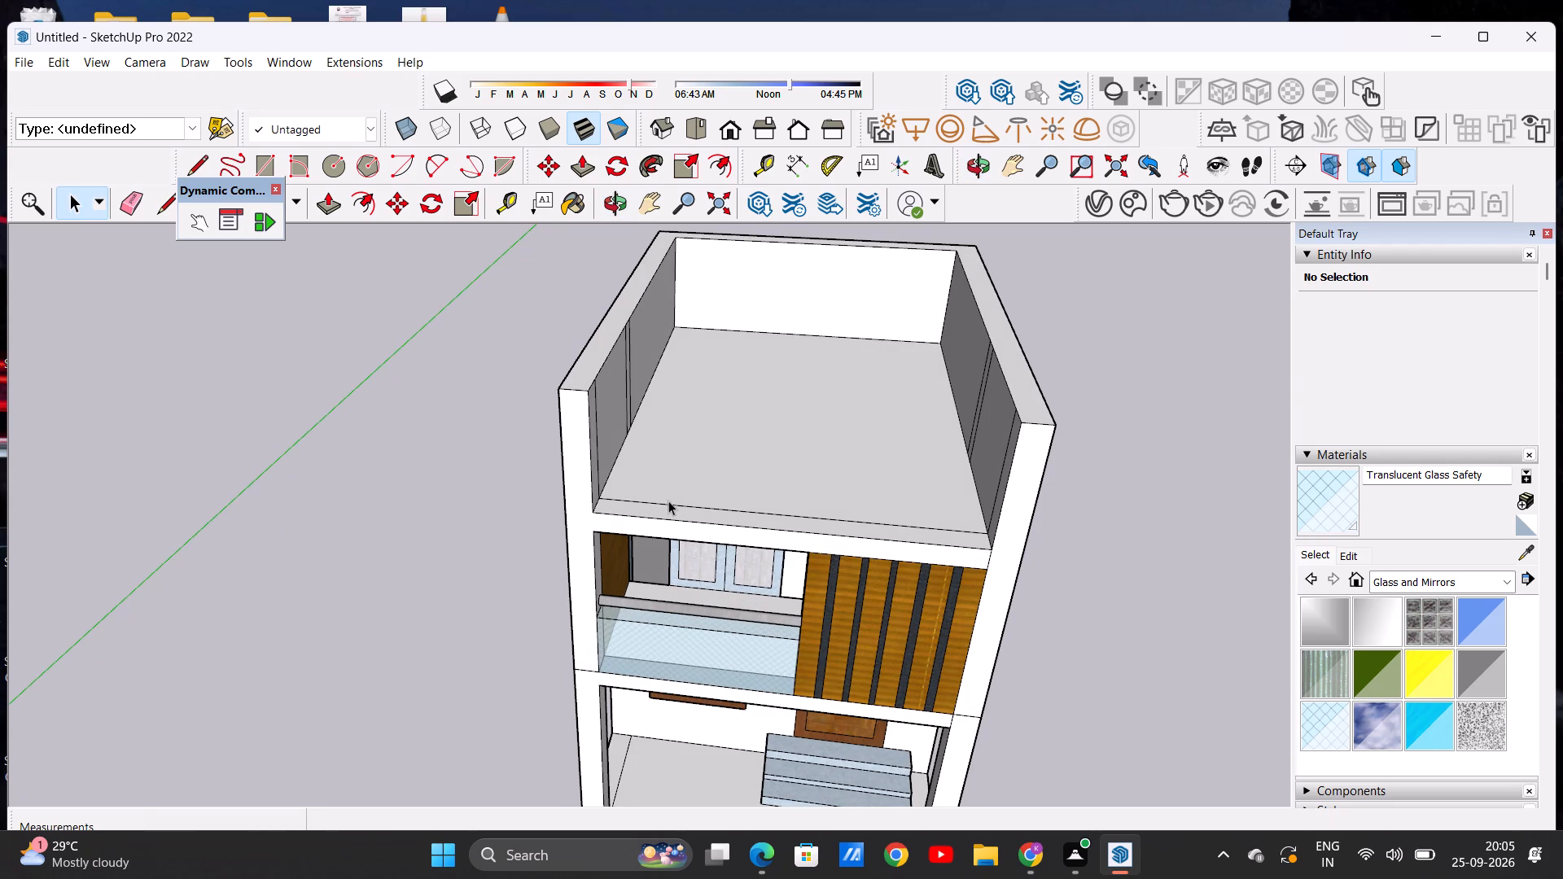
{"action": "middle_click_drag", "start_coordinate": [663, 502], "coordinate": [669, 476]}
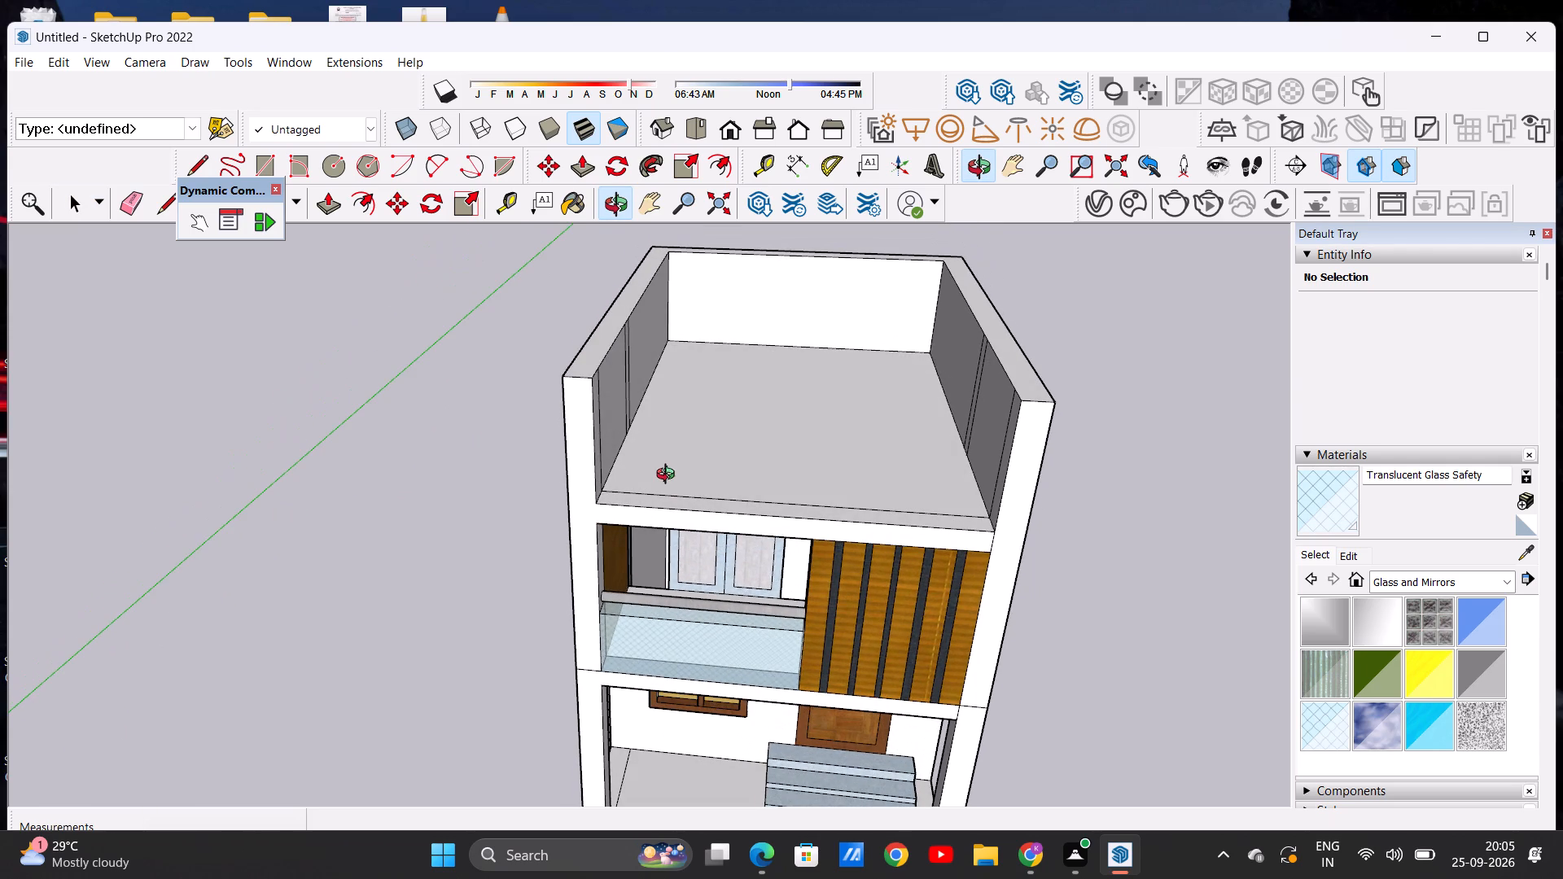
{"action": "middle_click_drag", "start_coordinate": [669, 476], "coordinate": [651, 514]}
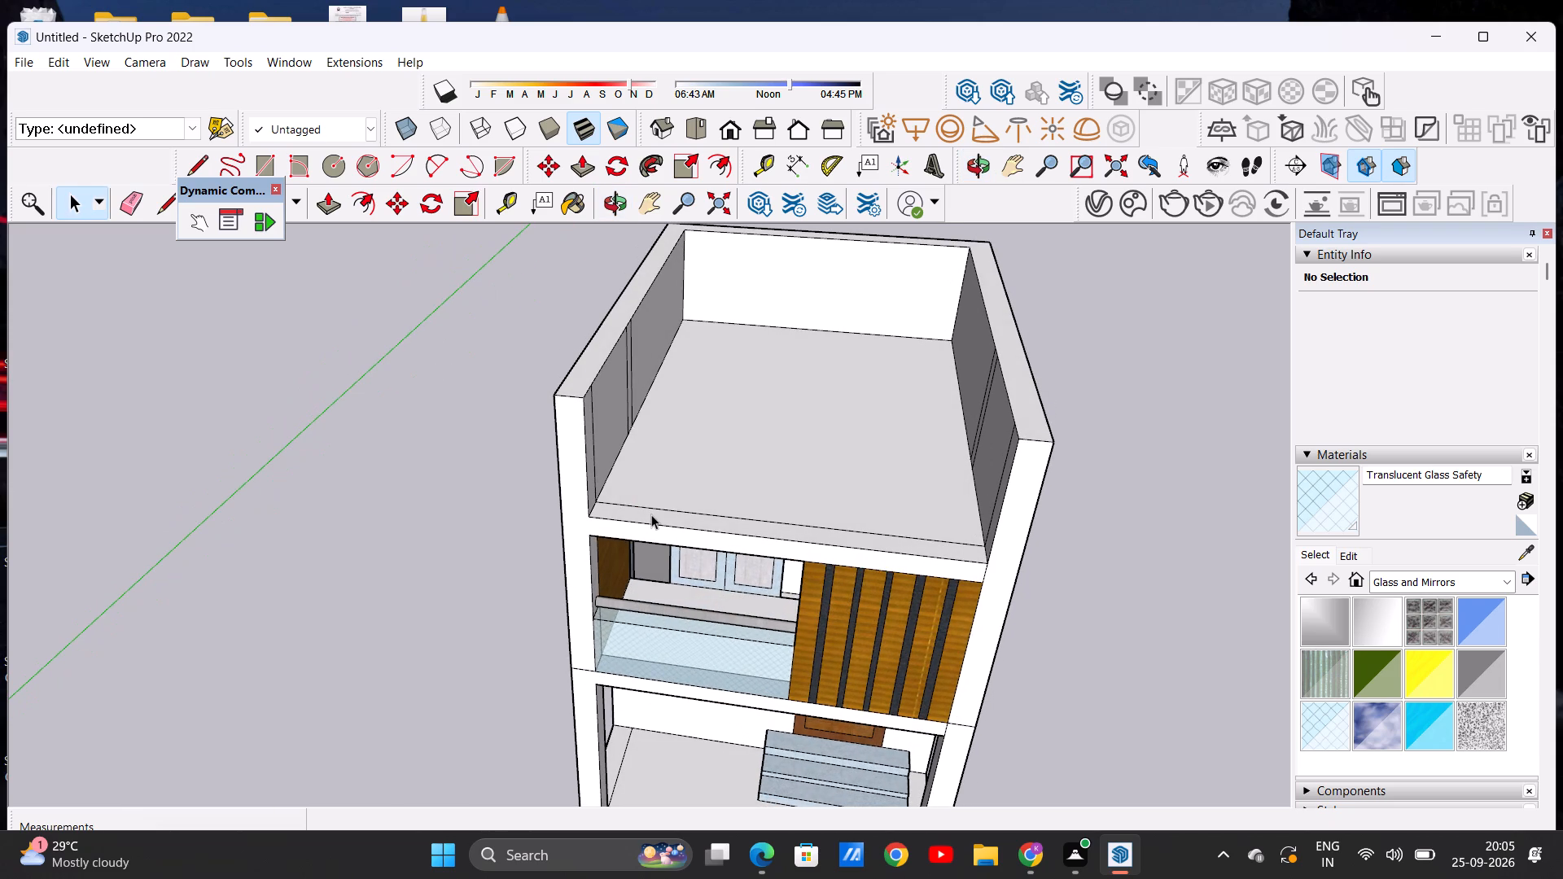
Undo the last Push/Pull that raised the top-floor side and rear walls.
{"action": "middle_click_drag", "start_coordinate": [651, 514], "coordinate": [654, 531]}
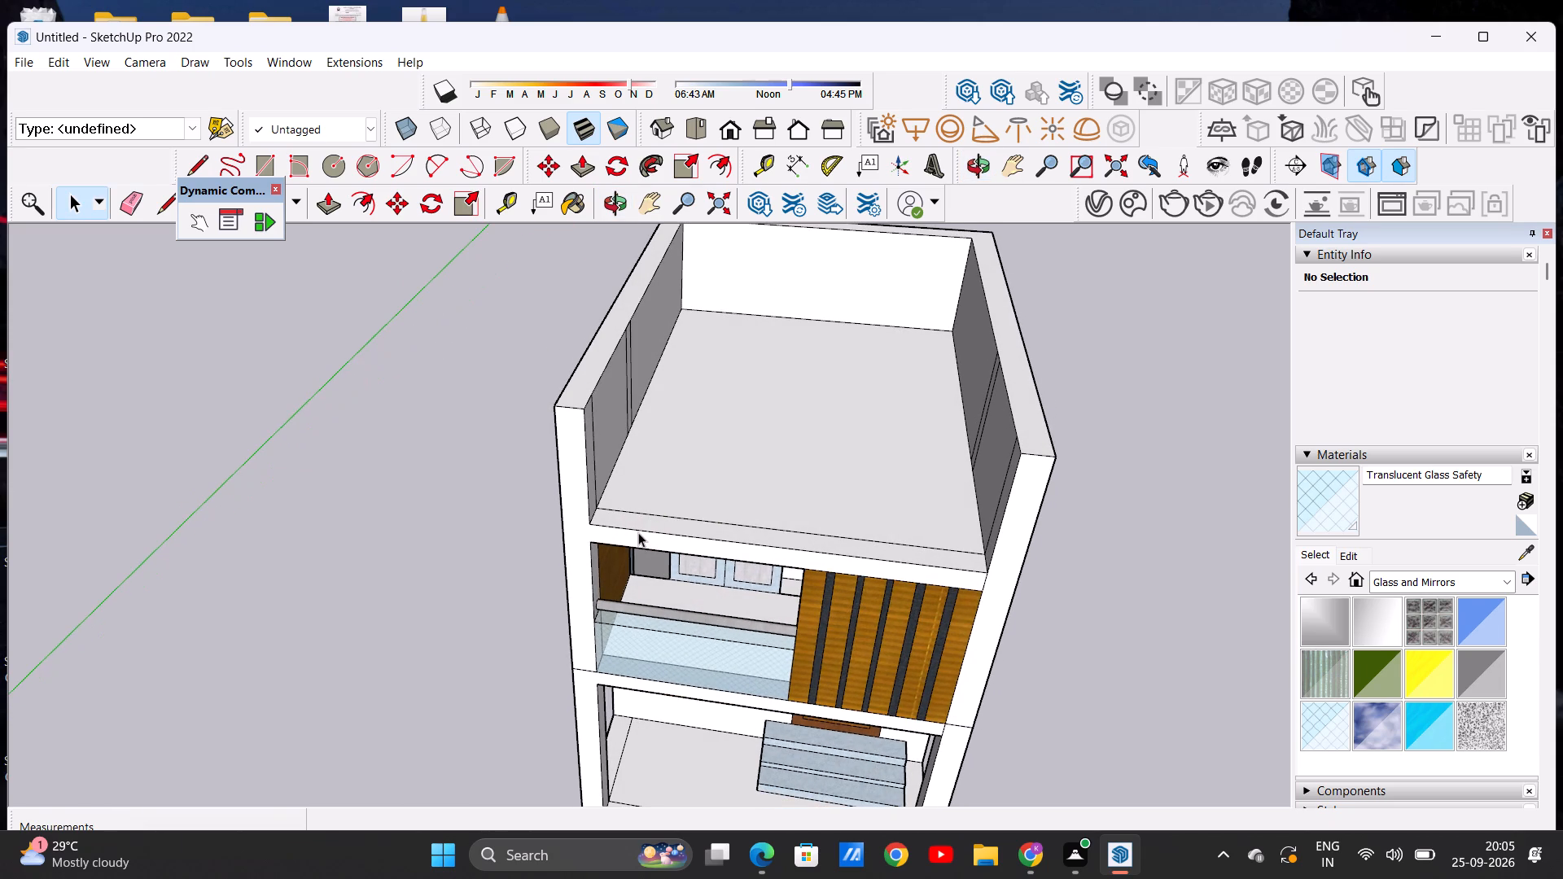
{"action": "key", "text": "ctrl+z"}
Draw a short line of about 4 15/16" at each front corner of the roof, extending the front inner border line to both outer edges.
{"action": "scroll", "coordinate": [584, 503], "scroll_direction": "up", "scroll_amount": 5}
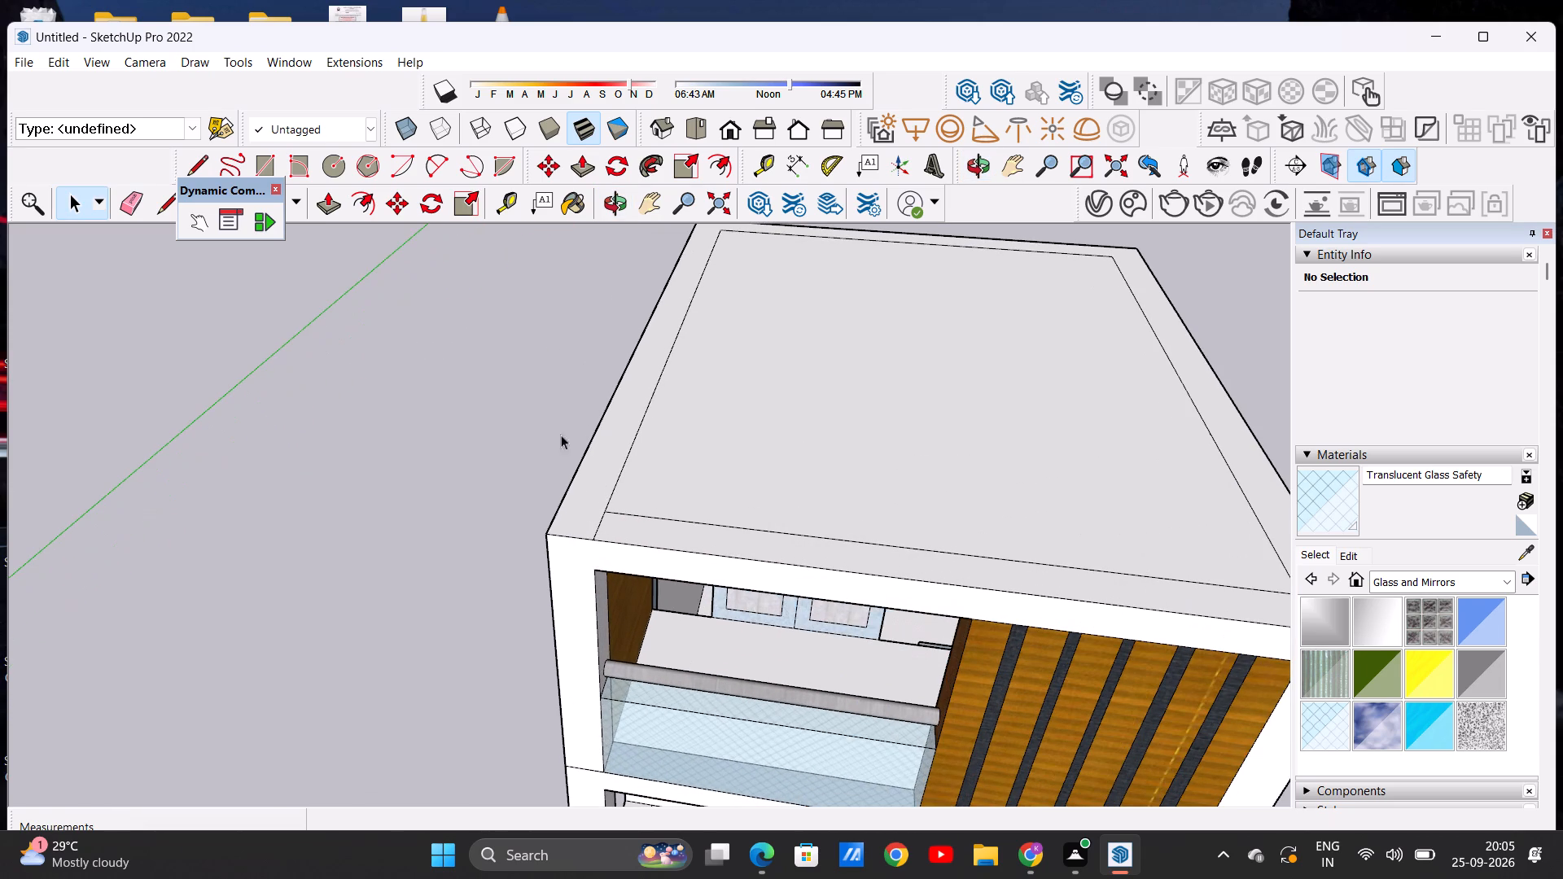
{"action": "left_click", "coordinate": [197, 163]}
{"action": "scroll", "coordinate": [576, 452], "scroll_direction": "up", "scroll_amount": 6}
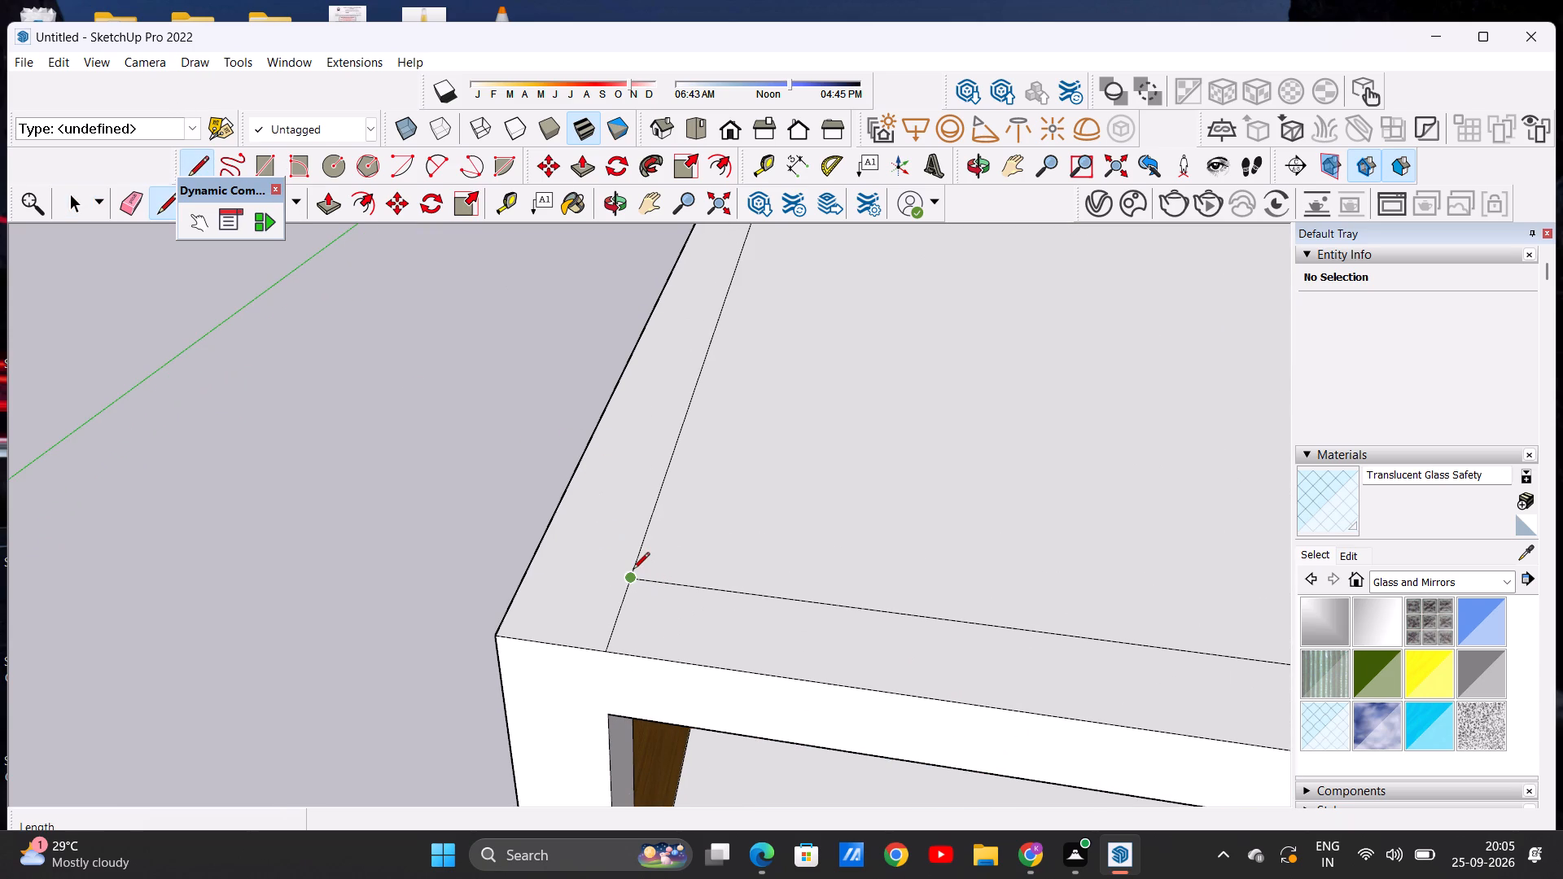
{"action": "left_click", "coordinate": [633, 571]}
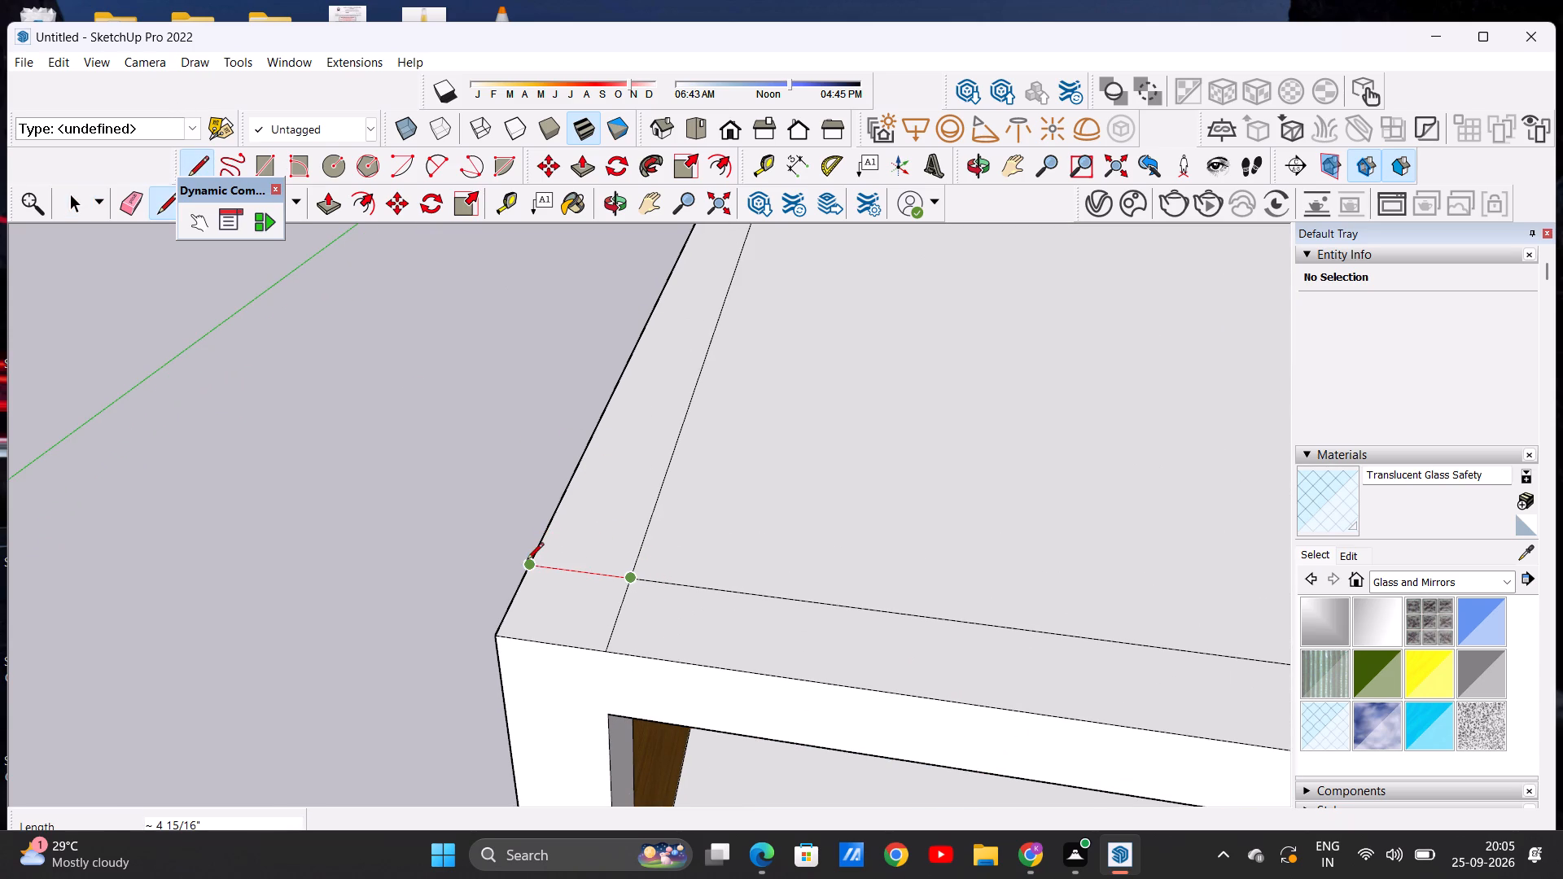
{"action": "left_click", "coordinate": [527, 561]}
{"action": "scroll", "coordinate": [534, 516], "scroll_direction": "down", "scroll_amount": 10}
{"action": "scroll", "coordinate": [1020, 587], "scroll_direction": "up", "scroll_amount": 6}
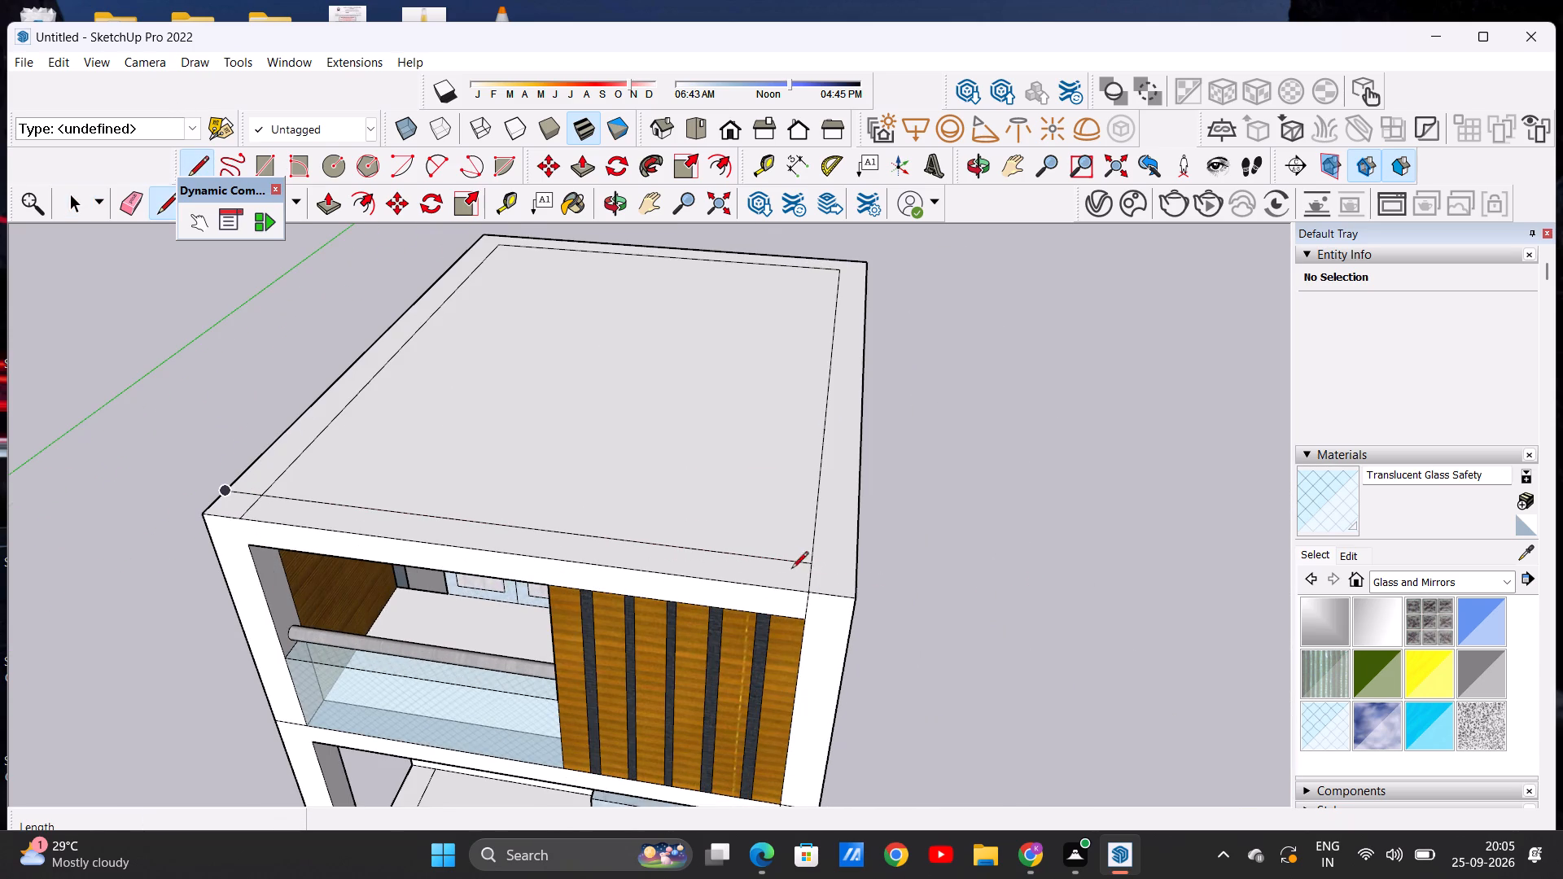
{"action": "left_click", "coordinate": [811, 561]}
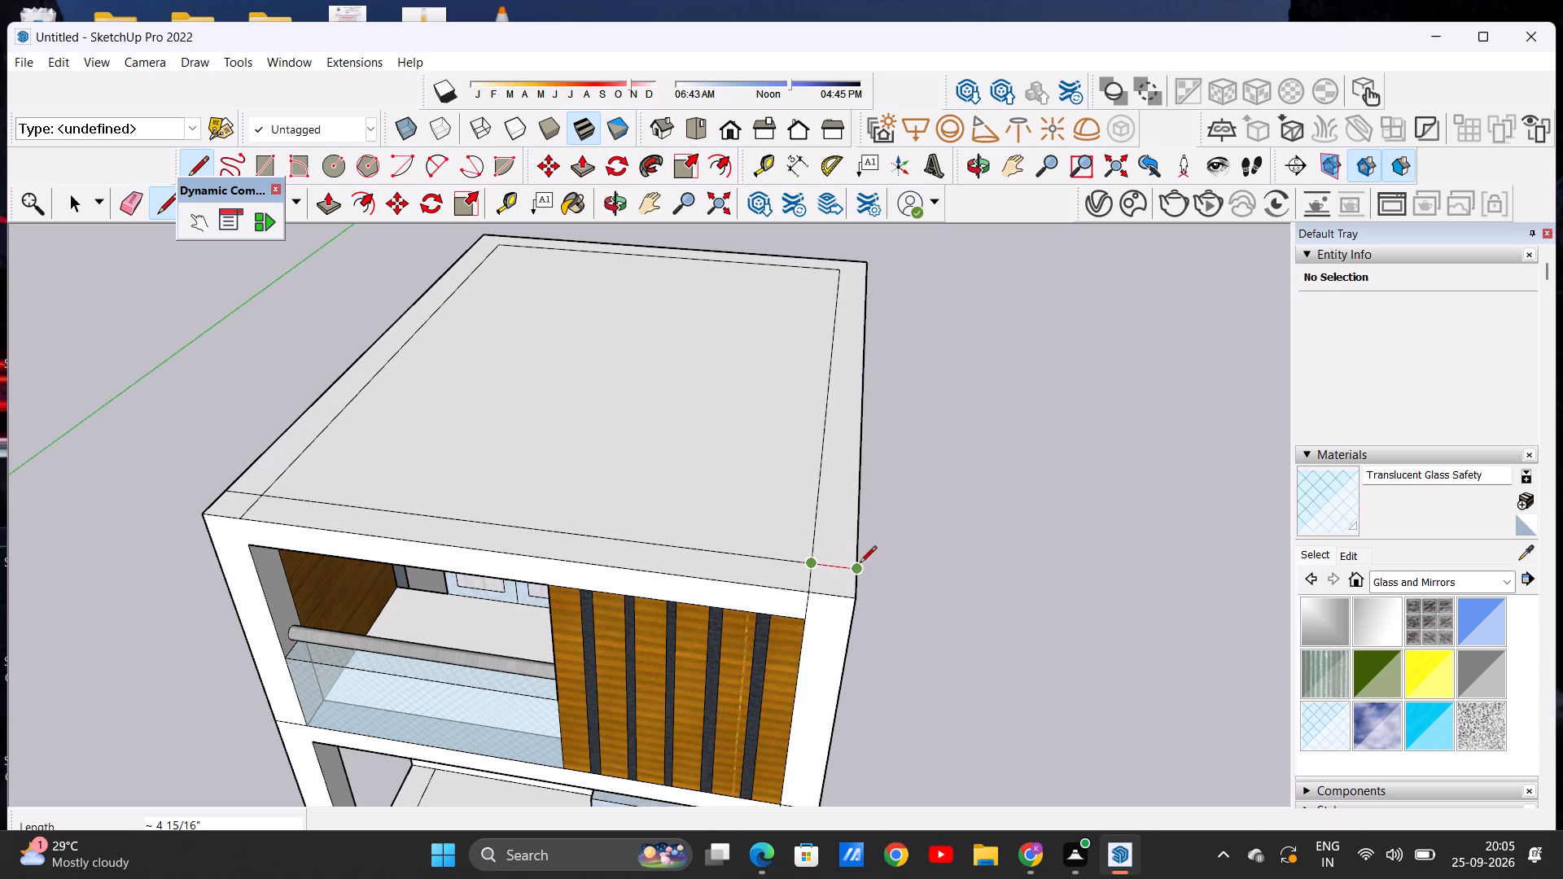
{"action": "left_click", "coordinate": [860, 564]}
{"action": "key", "text": "space"}
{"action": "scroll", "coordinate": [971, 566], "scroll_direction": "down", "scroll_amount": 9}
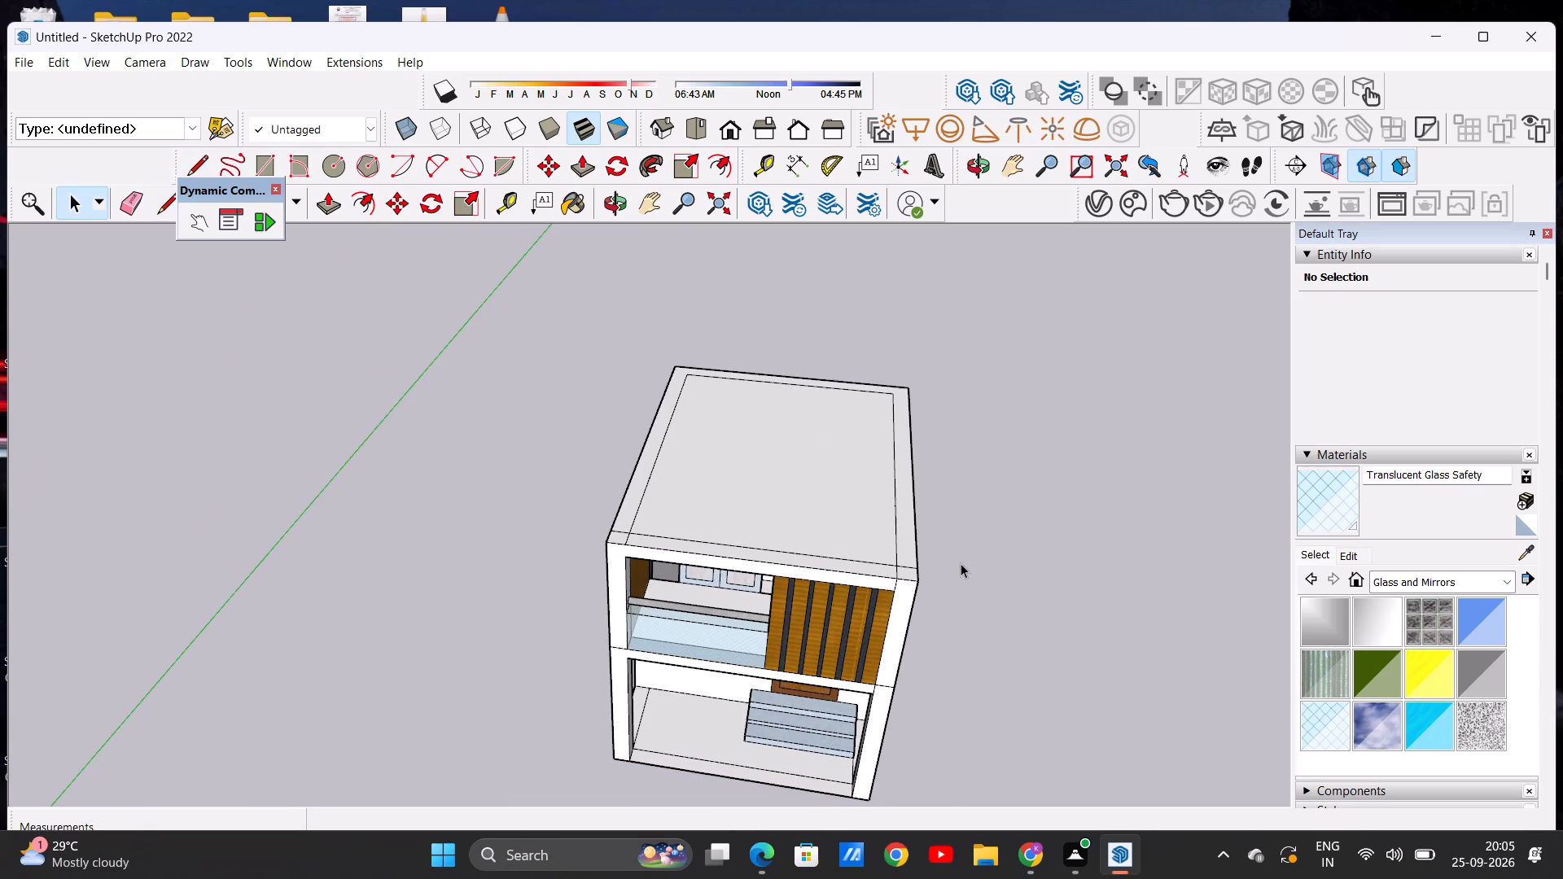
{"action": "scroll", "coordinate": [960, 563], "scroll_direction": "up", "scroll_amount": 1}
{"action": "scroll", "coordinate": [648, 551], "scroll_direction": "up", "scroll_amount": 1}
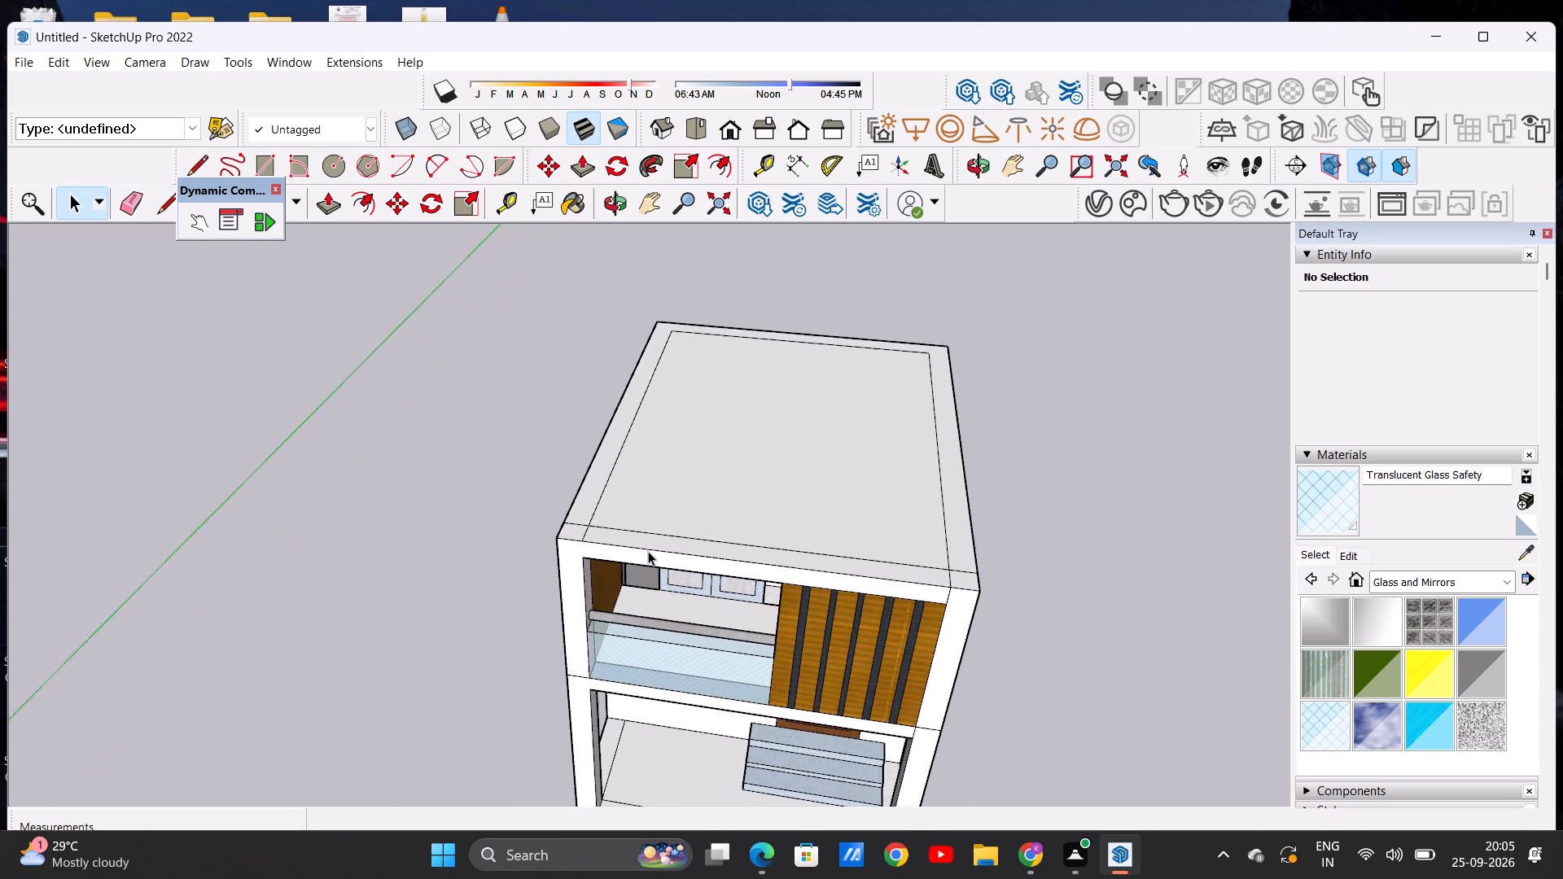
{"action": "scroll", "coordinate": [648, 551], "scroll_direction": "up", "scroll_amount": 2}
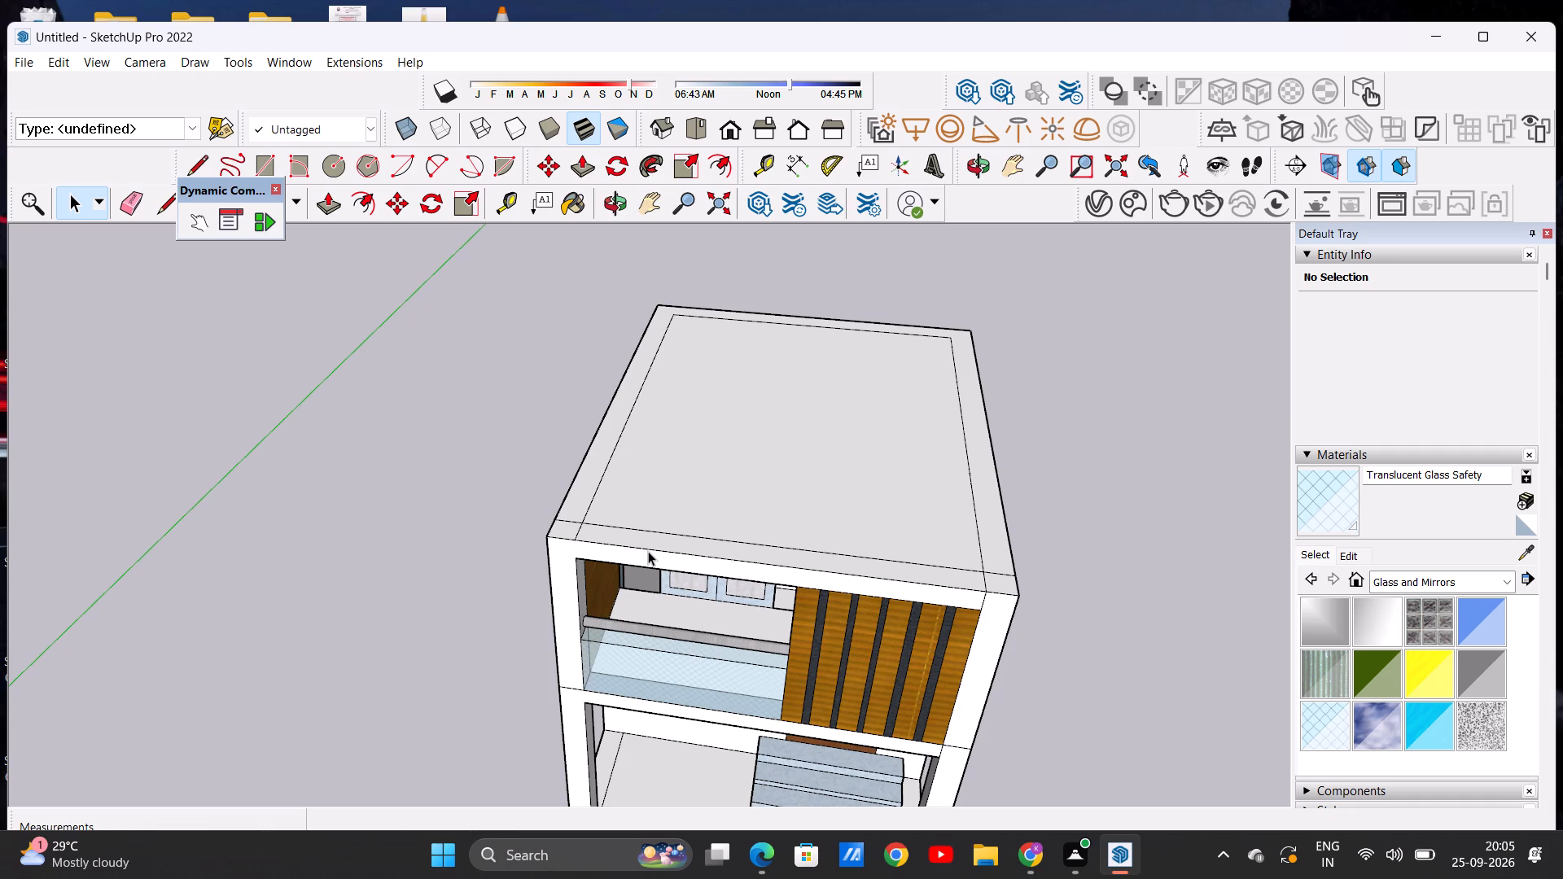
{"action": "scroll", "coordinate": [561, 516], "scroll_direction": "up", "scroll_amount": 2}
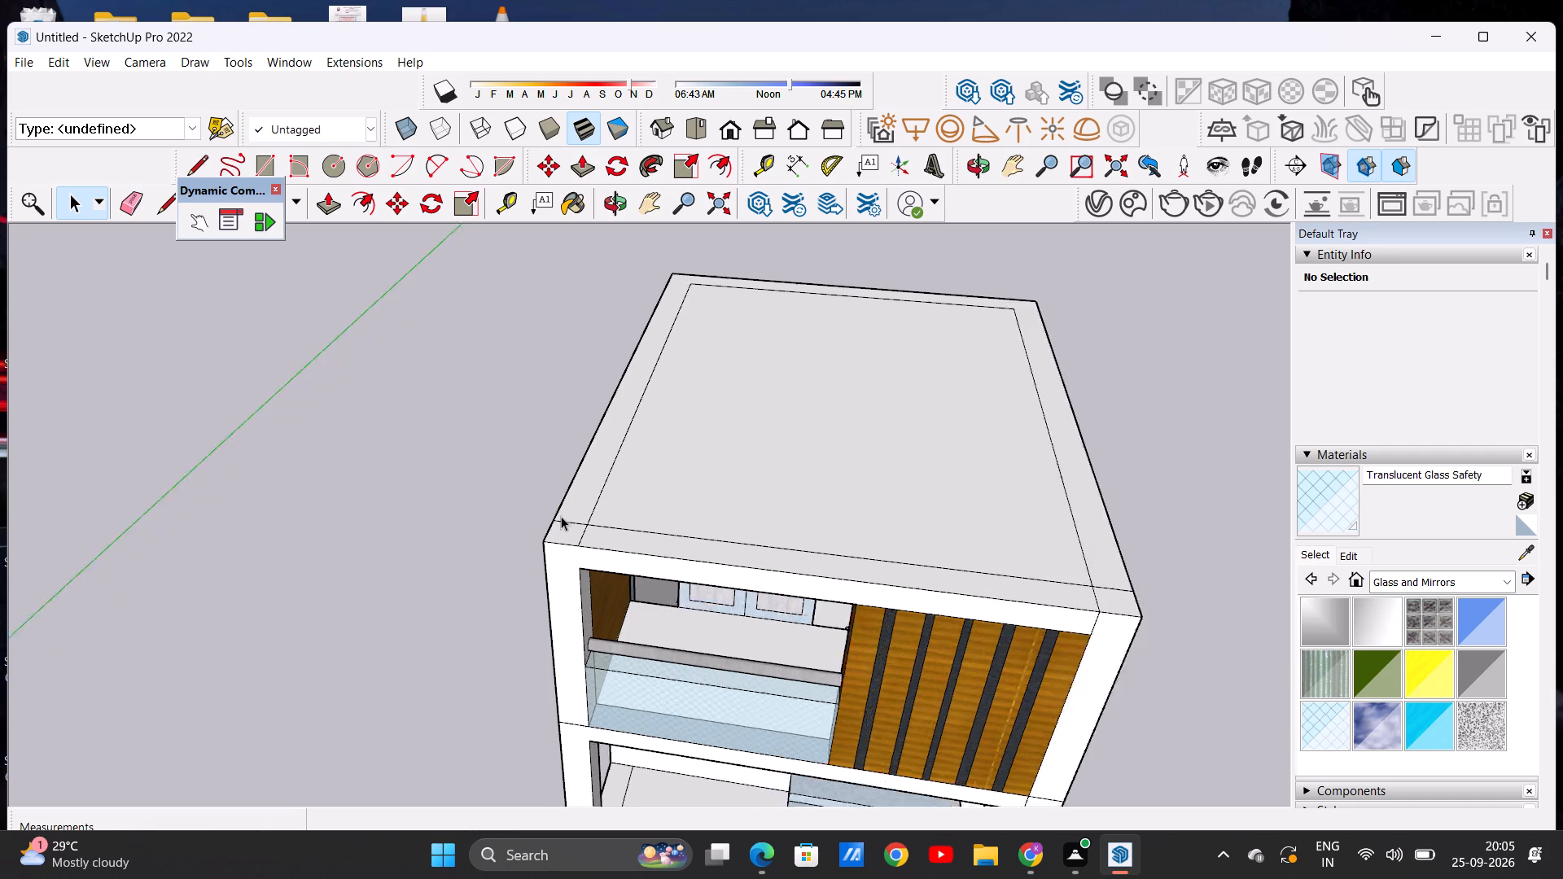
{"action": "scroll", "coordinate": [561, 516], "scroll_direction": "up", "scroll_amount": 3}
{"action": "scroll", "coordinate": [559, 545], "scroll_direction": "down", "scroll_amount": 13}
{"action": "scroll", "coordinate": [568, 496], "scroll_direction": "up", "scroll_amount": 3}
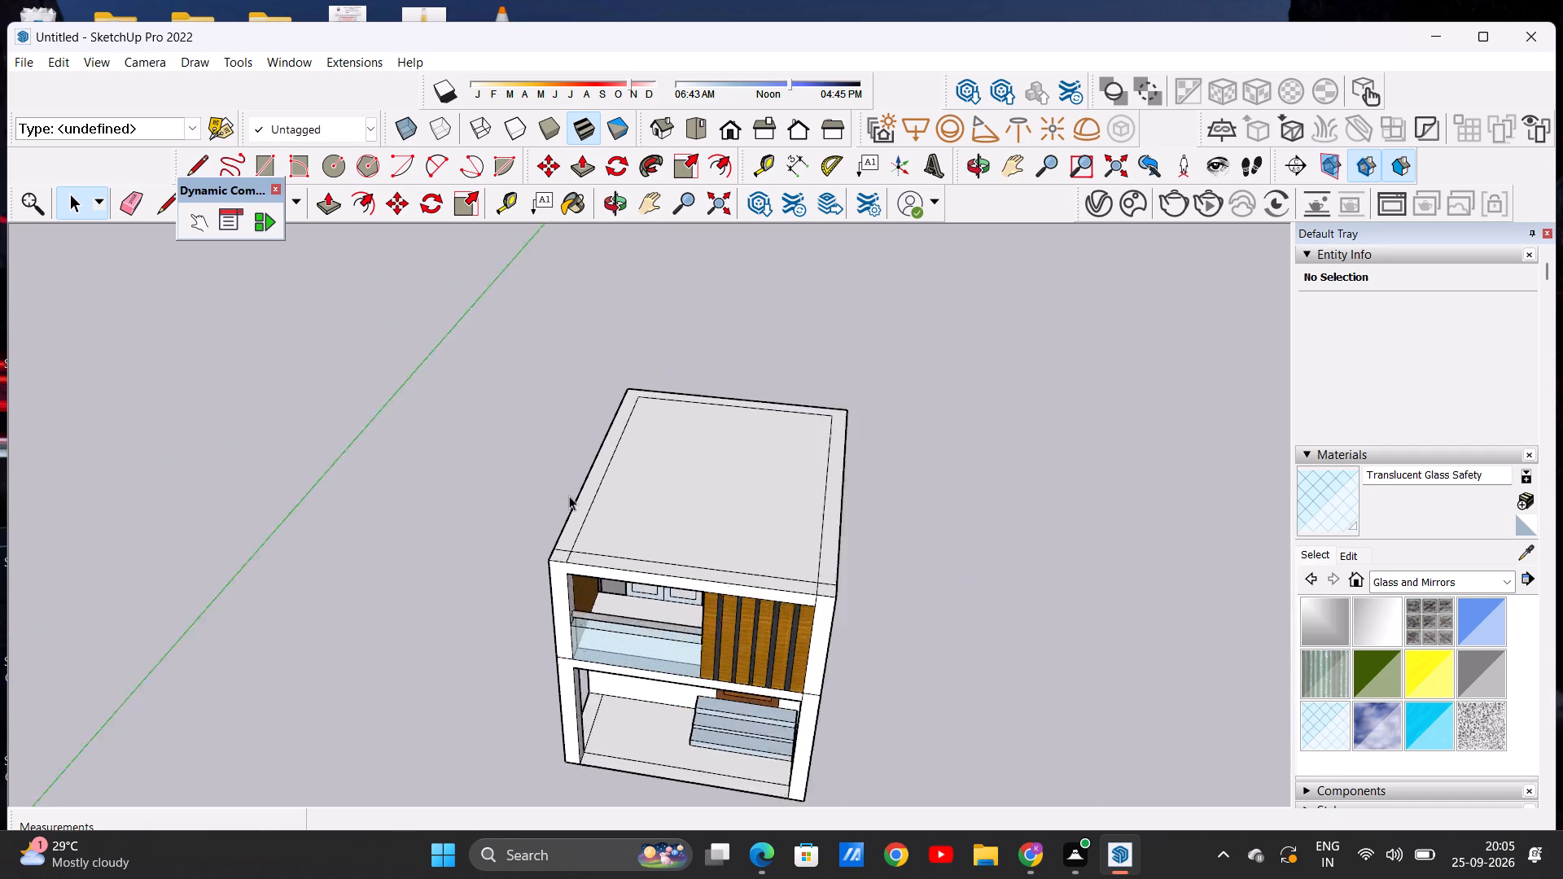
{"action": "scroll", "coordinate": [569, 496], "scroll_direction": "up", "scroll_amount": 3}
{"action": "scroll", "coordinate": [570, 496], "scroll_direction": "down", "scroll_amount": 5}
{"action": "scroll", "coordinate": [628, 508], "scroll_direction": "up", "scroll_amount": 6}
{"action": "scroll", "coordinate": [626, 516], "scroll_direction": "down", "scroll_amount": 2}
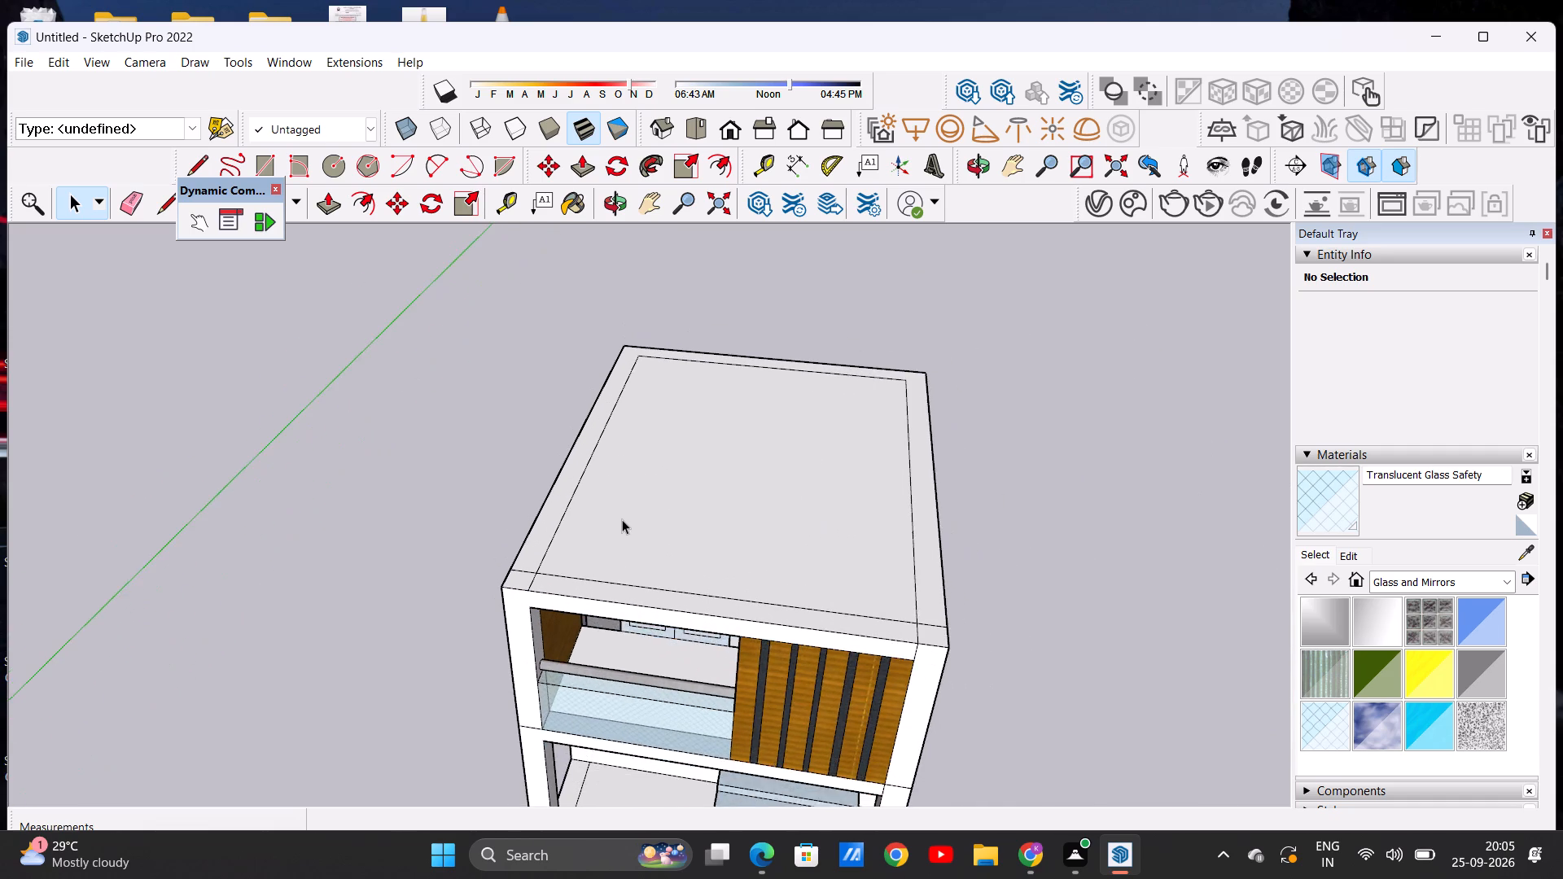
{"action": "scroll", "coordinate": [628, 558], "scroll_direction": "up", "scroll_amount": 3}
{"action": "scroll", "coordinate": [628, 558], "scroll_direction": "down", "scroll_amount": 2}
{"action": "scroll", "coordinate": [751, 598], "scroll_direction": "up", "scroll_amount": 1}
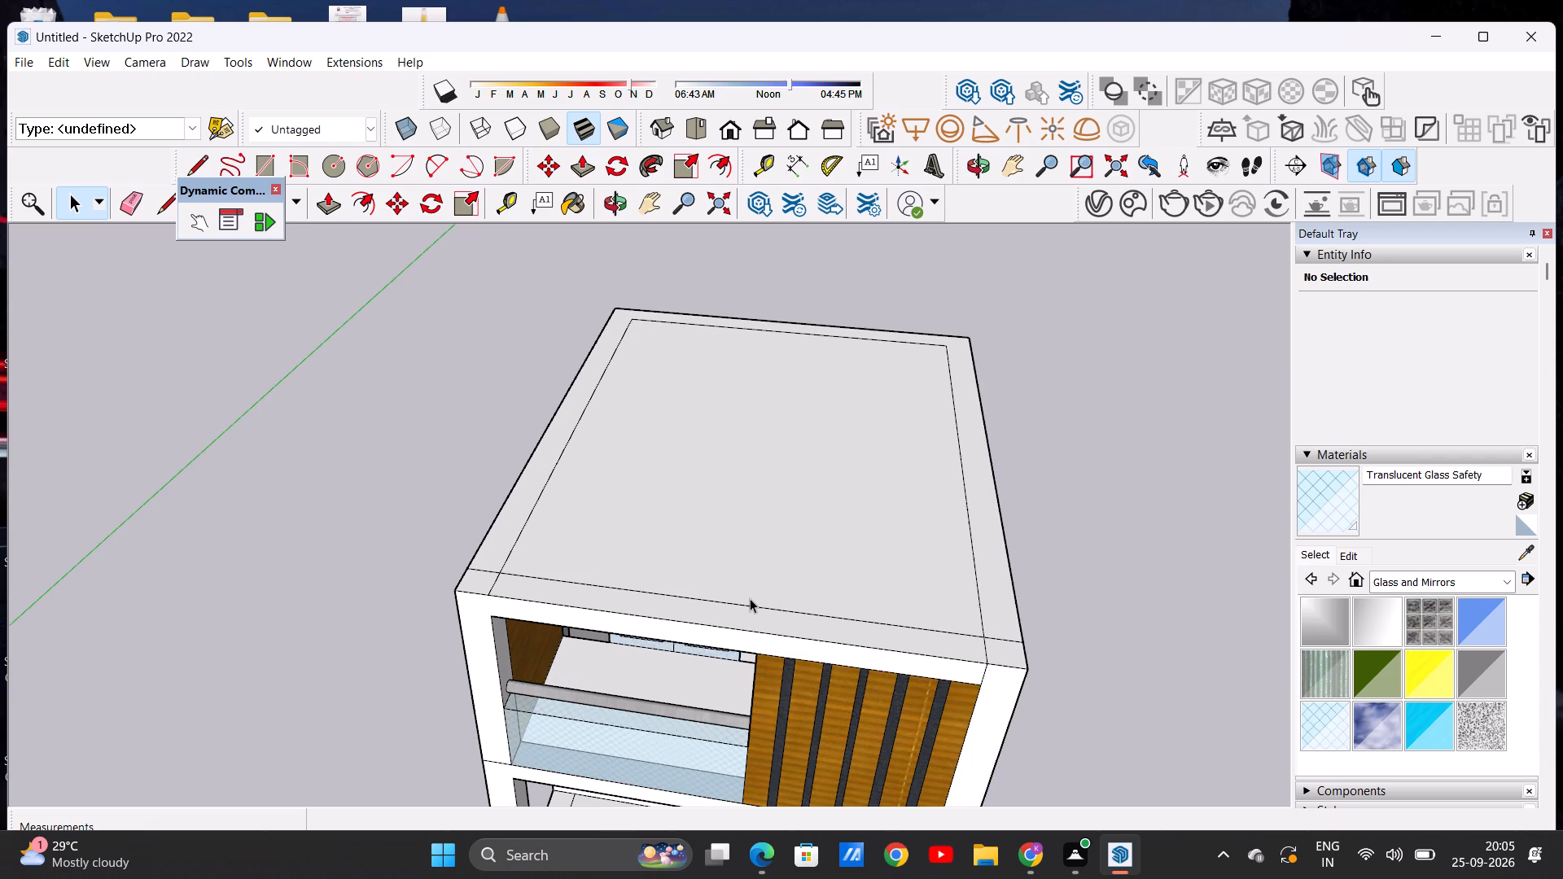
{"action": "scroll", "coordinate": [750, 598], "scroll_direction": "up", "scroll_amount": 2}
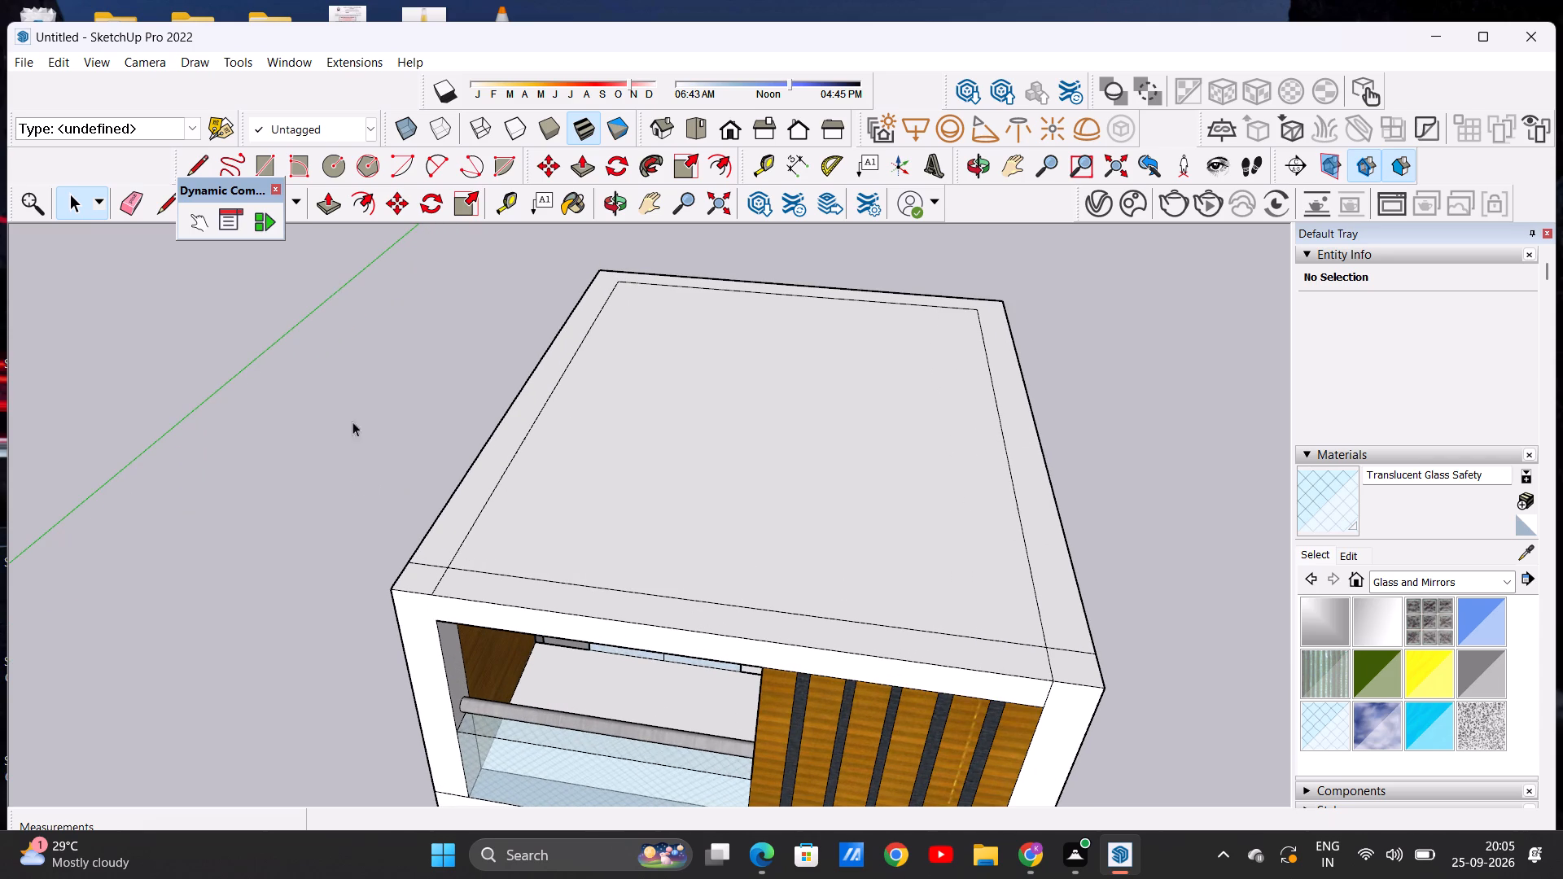
Push/Pull the roof's side and rear border strip up about 2' 1/2" to form the top-floor walls, excluding the front corners.
{"action": "left_click", "coordinate": [330, 210]}
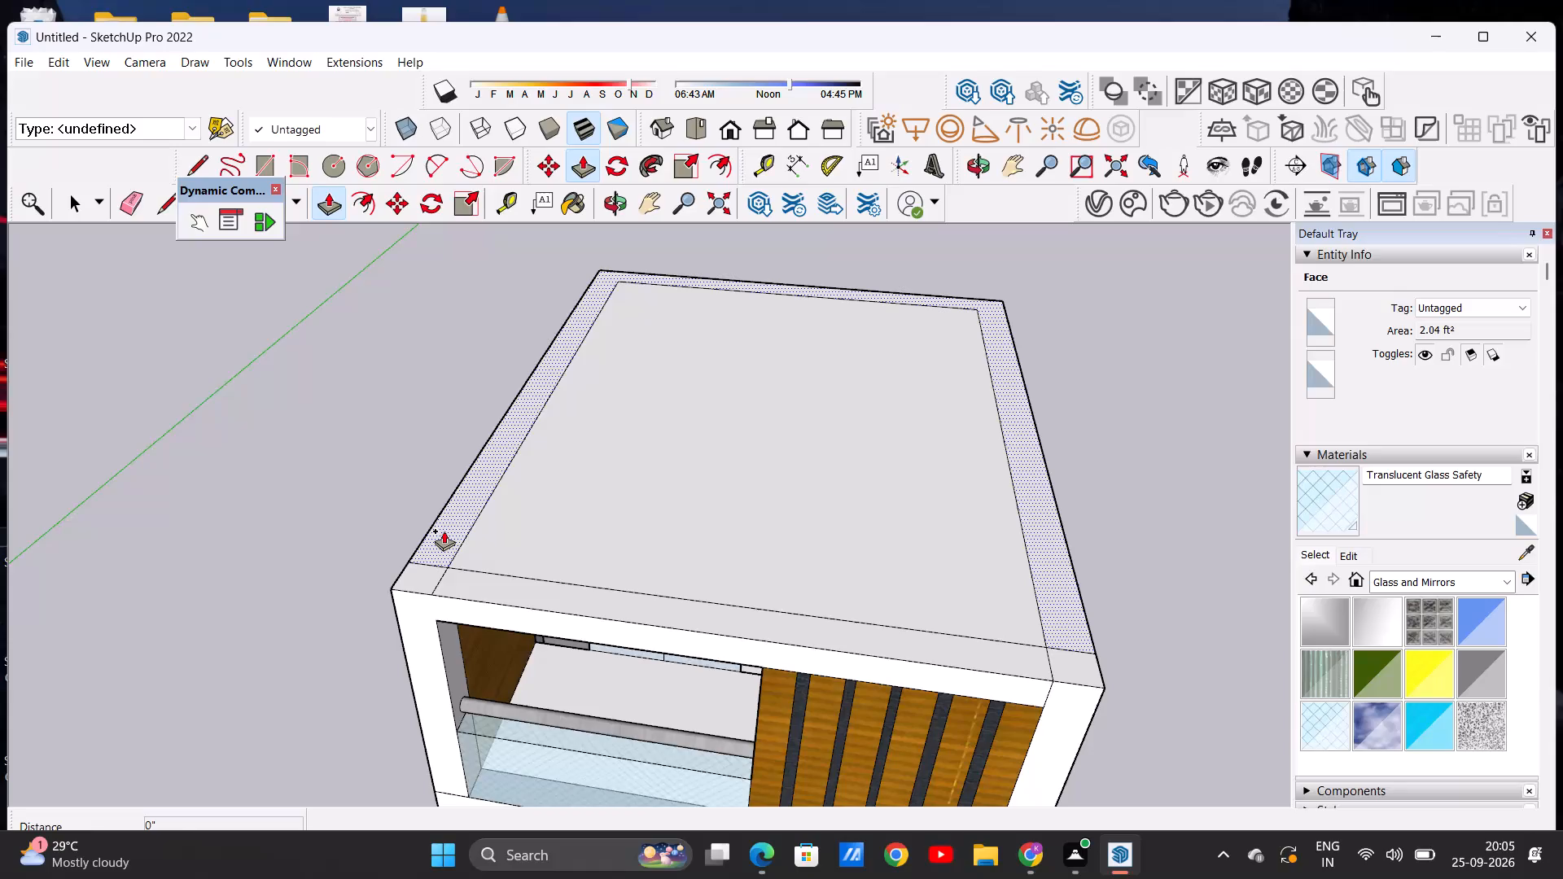
{"action": "left_click", "coordinate": [444, 531]}
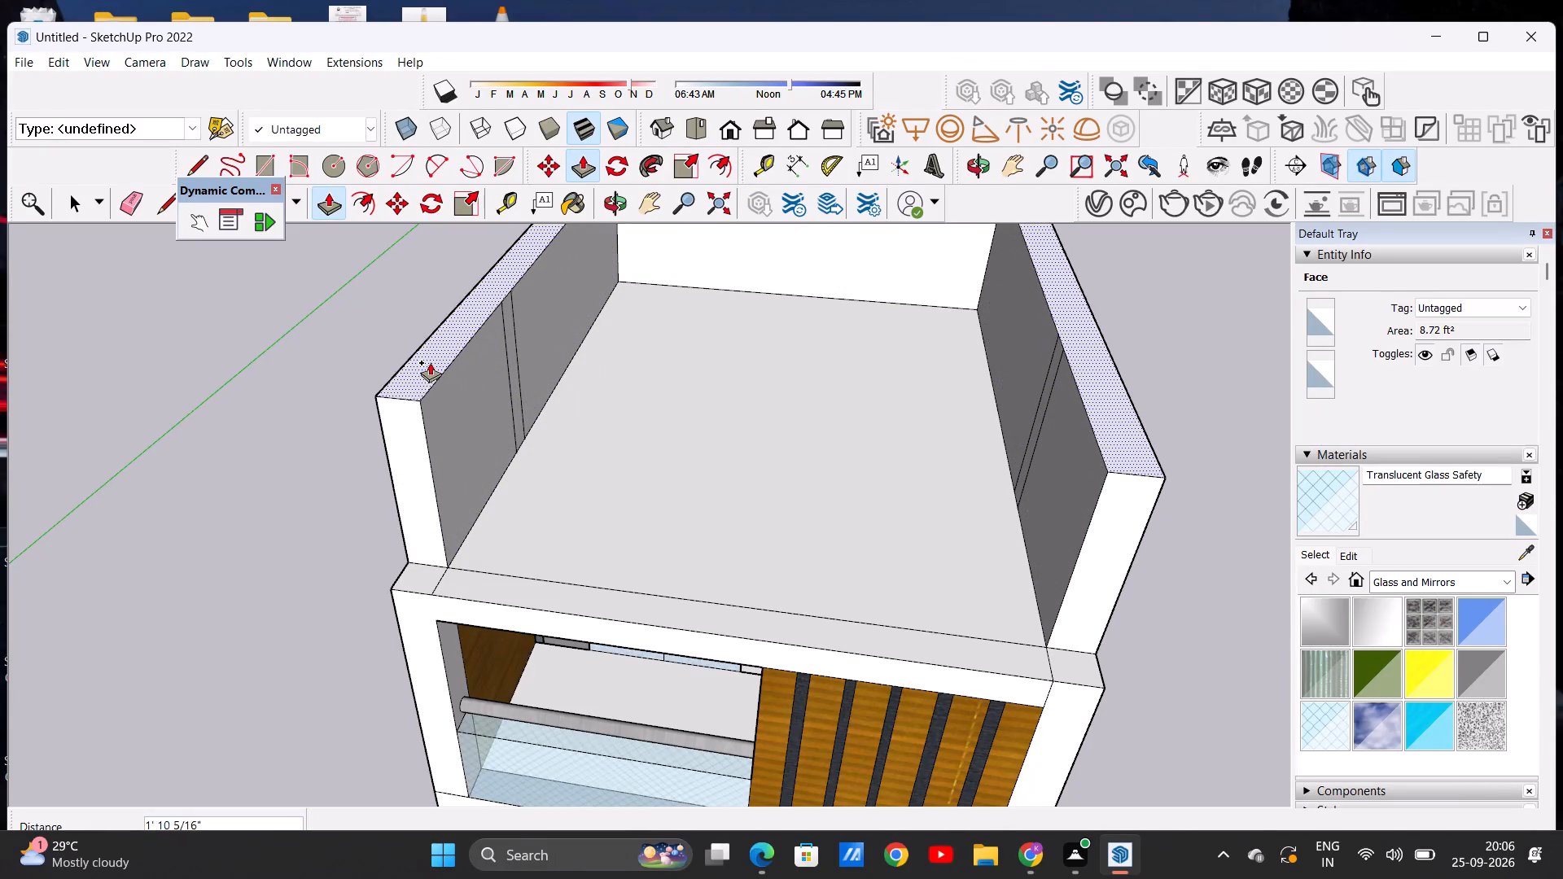
{"action": "left_click", "coordinate": [430, 348]}
{"action": "middle_click_drag", "start_coordinate": [558, 565], "coordinate": [618, 408]}
{"action": "scroll", "coordinate": [519, 480], "scroll_direction": "down", "scroll_amount": 8}
{"action": "scroll", "coordinate": [772, 449], "scroll_direction": "up", "scroll_amount": 4}
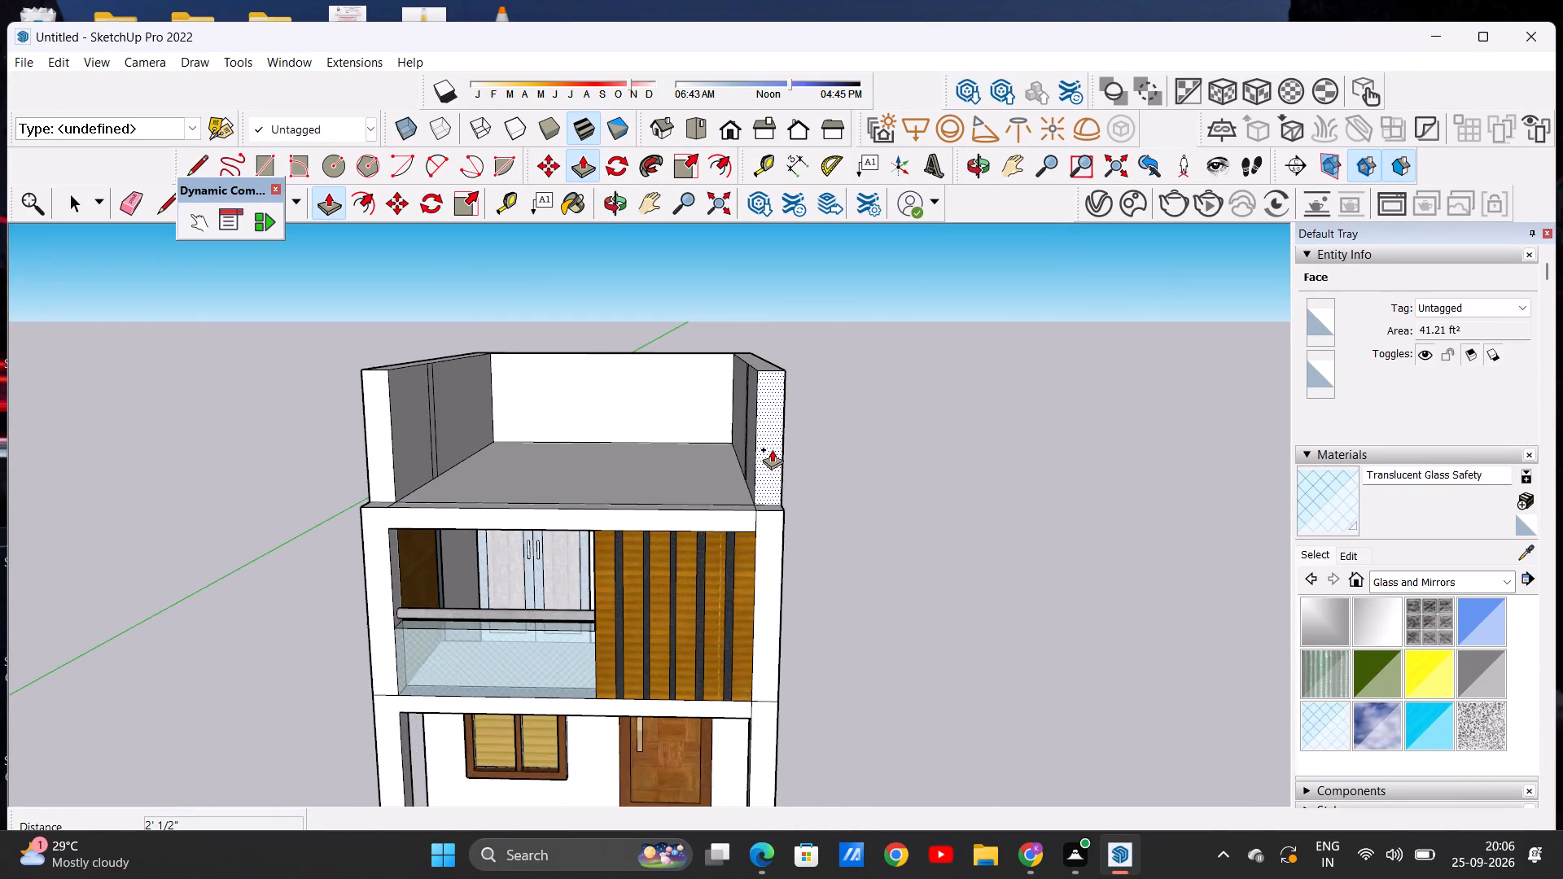
{"action": "key", "text": "space"}
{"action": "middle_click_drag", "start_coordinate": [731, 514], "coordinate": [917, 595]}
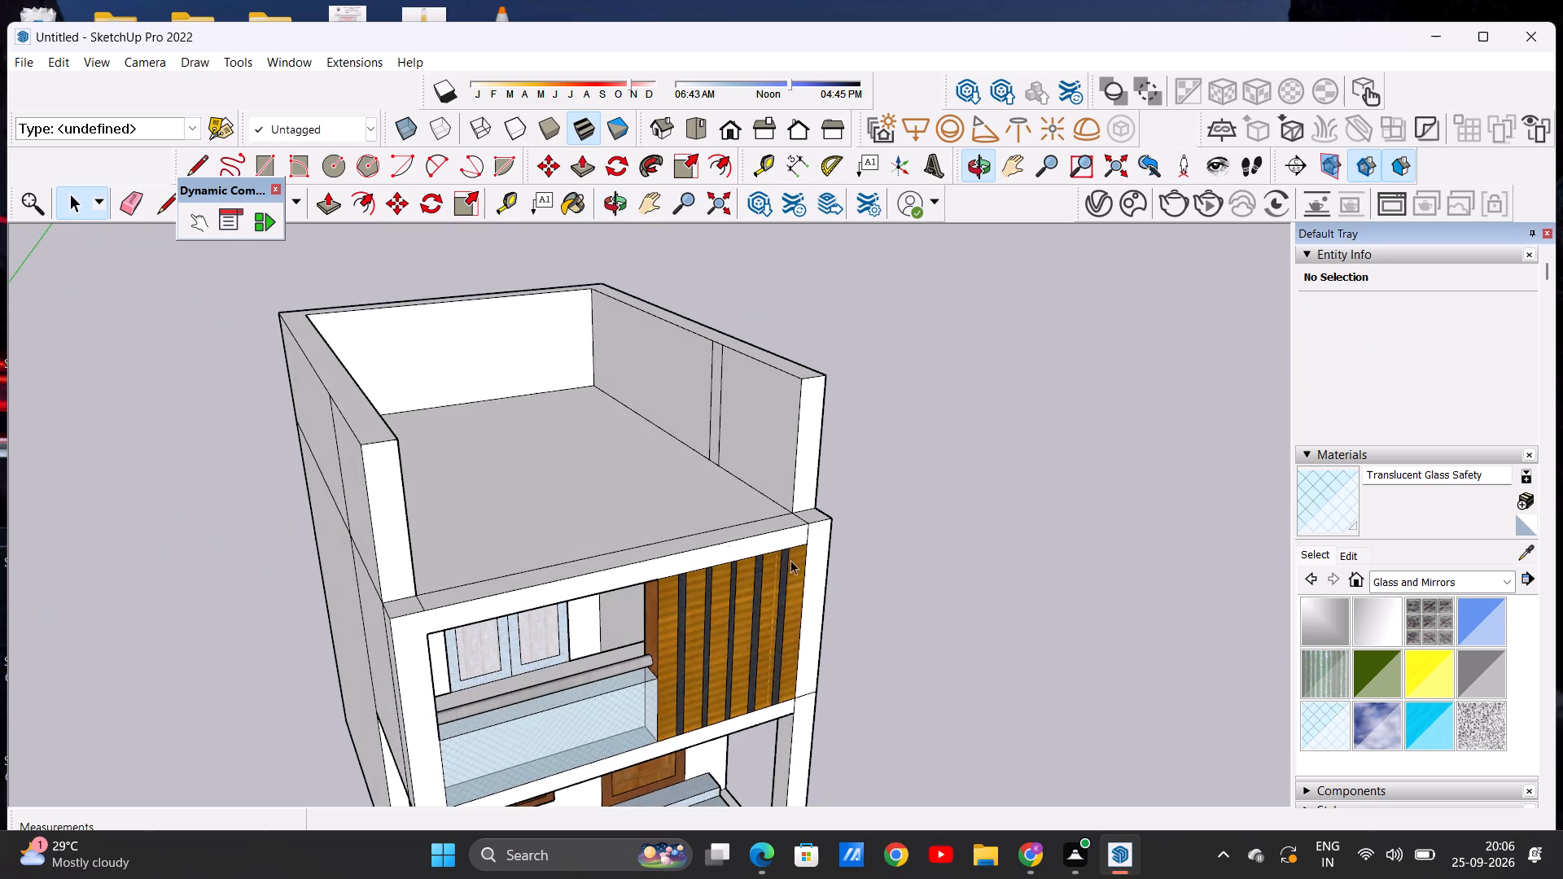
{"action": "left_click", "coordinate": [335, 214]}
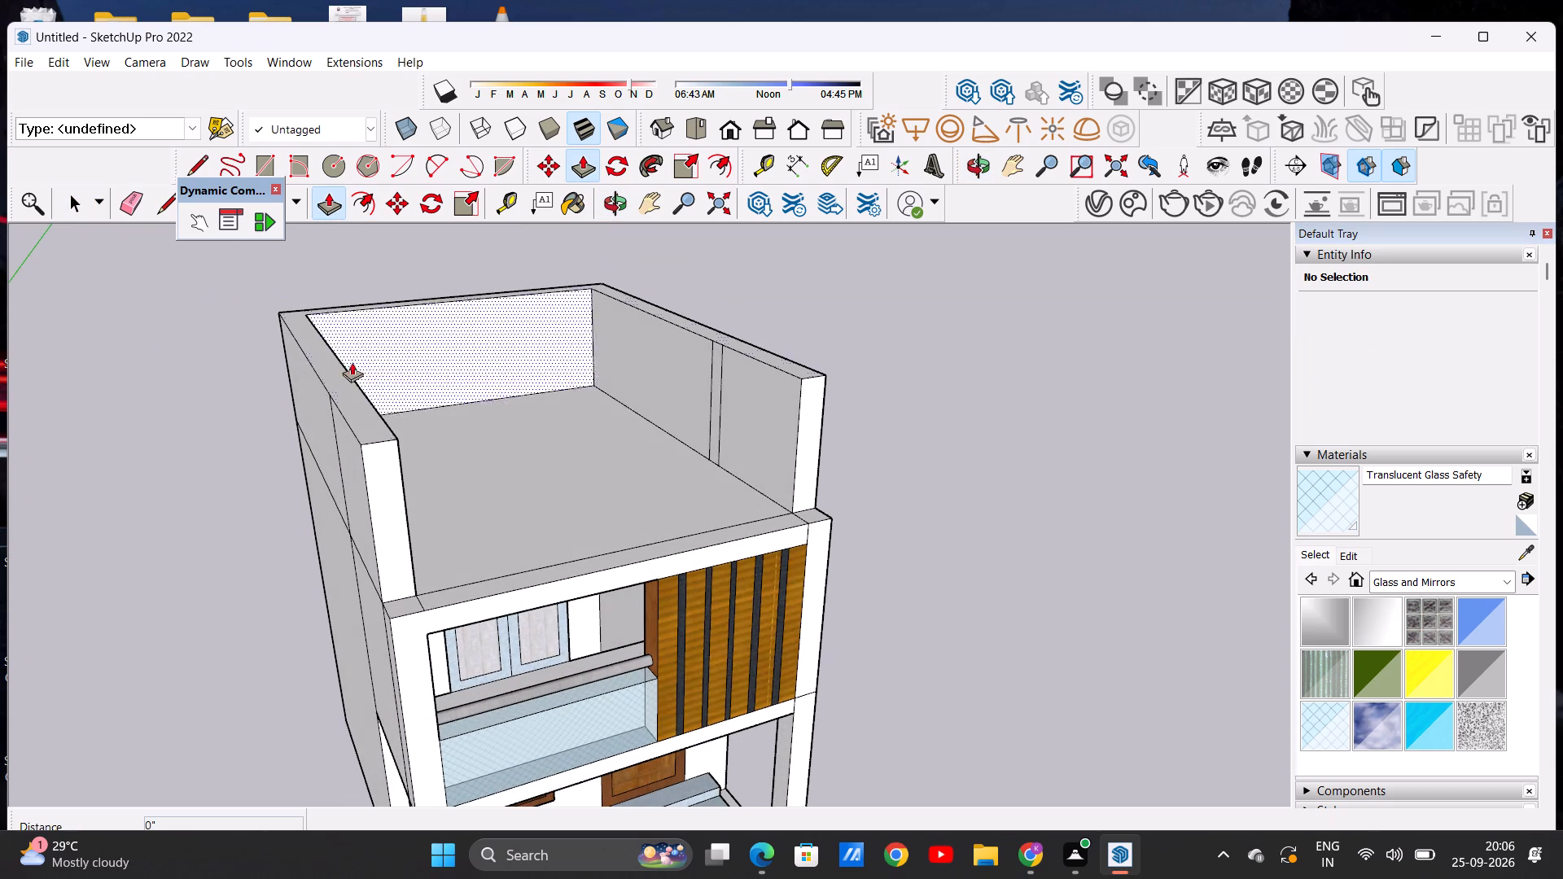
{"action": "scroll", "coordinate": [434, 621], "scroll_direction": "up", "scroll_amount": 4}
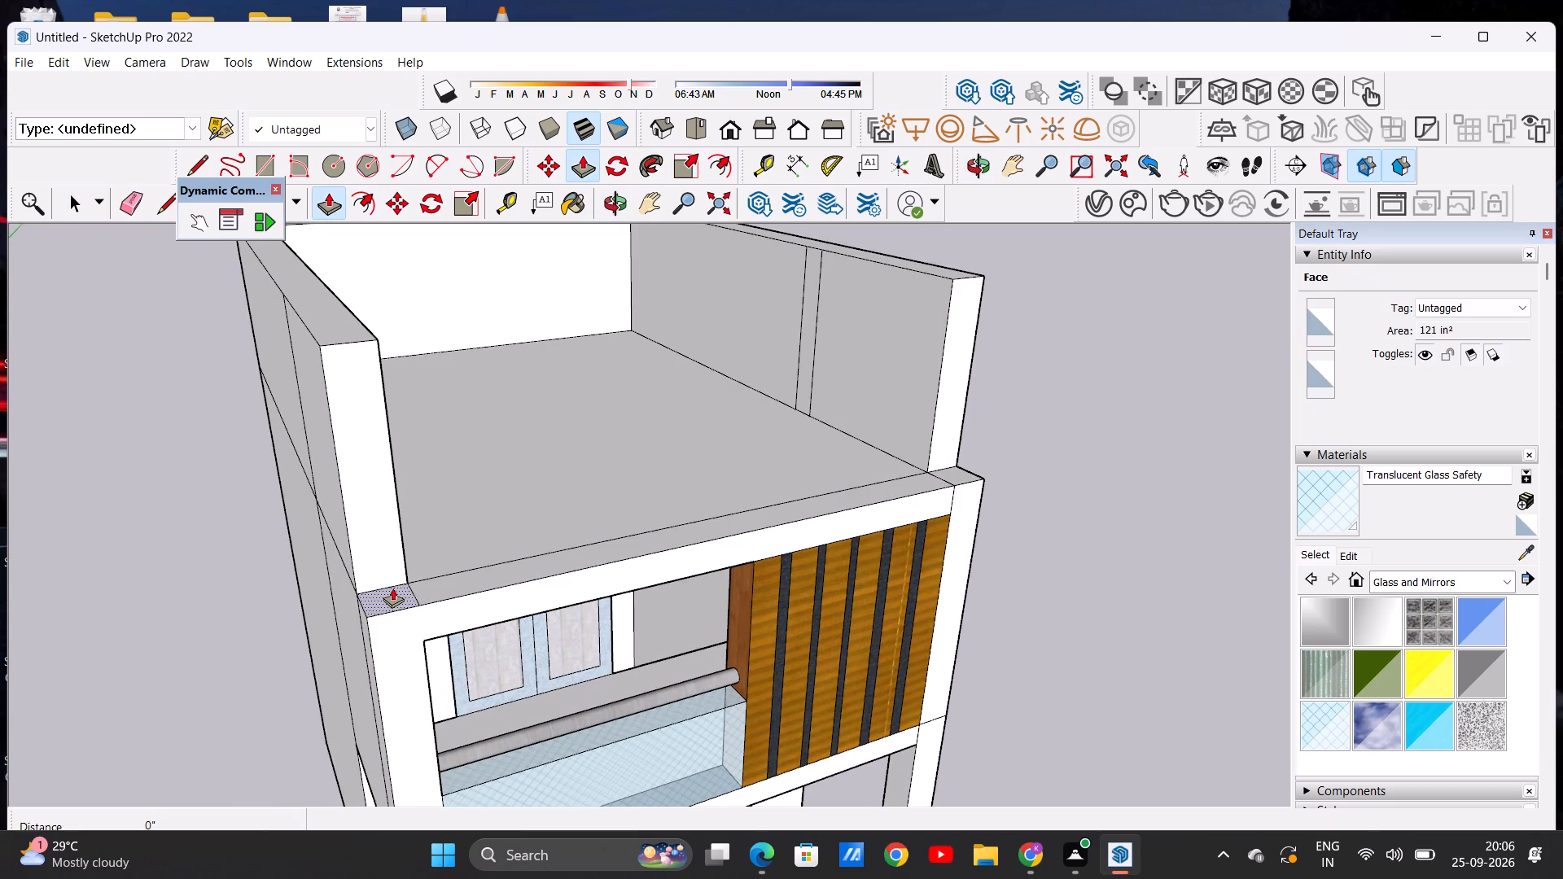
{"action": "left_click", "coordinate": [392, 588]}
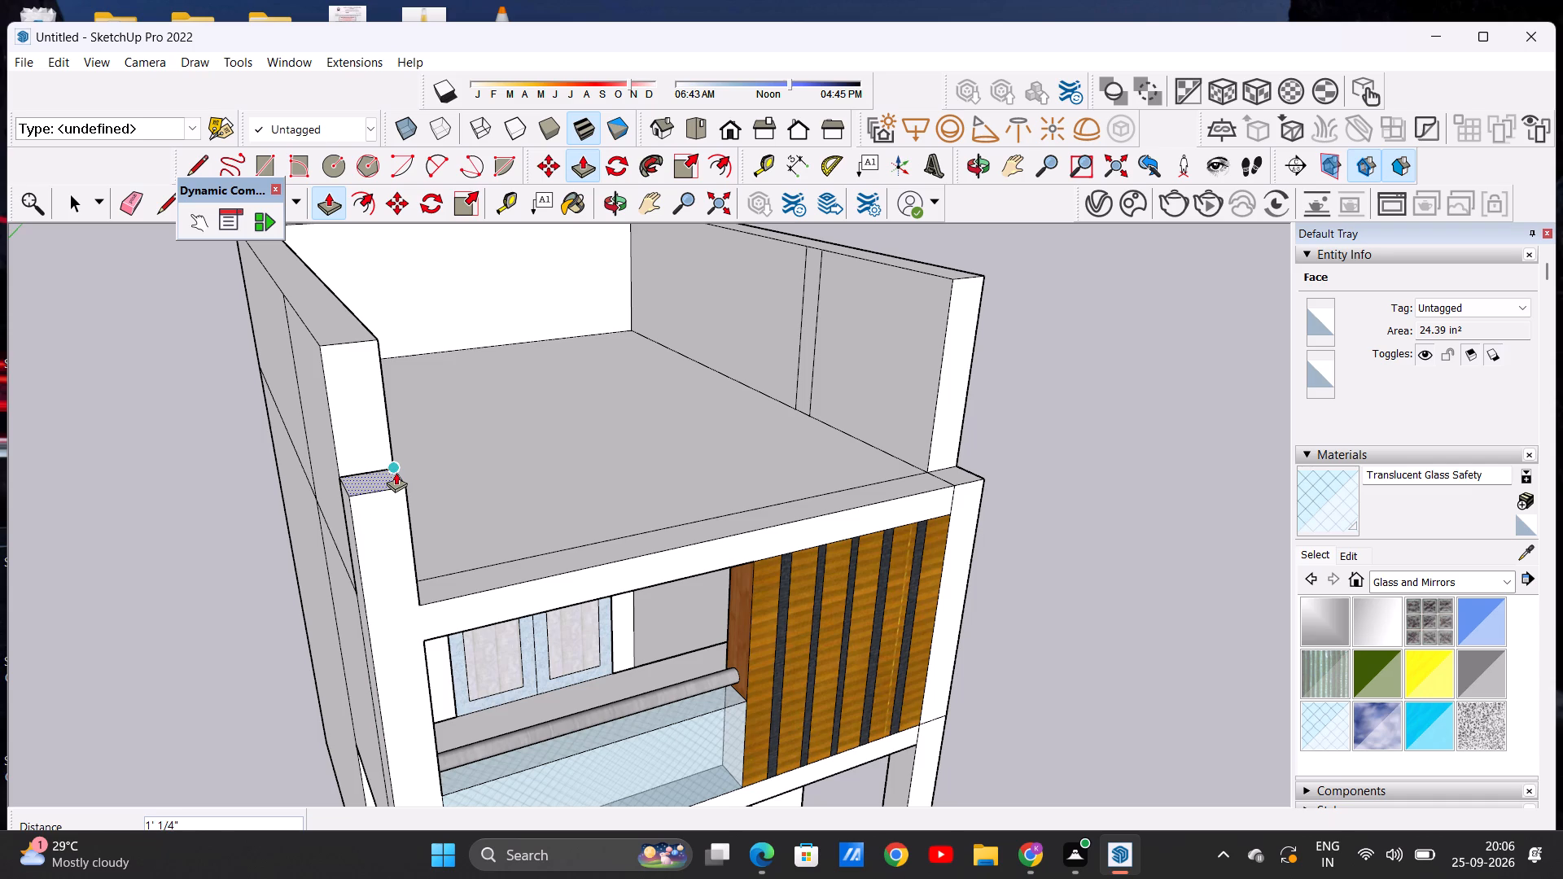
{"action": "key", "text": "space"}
Examine the top-floor walls and their recessed front corners from the front and from above.
{"action": "scroll", "coordinate": [430, 435], "scroll_direction": "down", "scroll_amount": 10}
{"action": "middle_click_drag", "start_coordinate": [738, 461], "coordinate": [492, 406]}
{"action": "scroll", "coordinate": [452, 387], "scroll_direction": "up", "scroll_amount": 7}
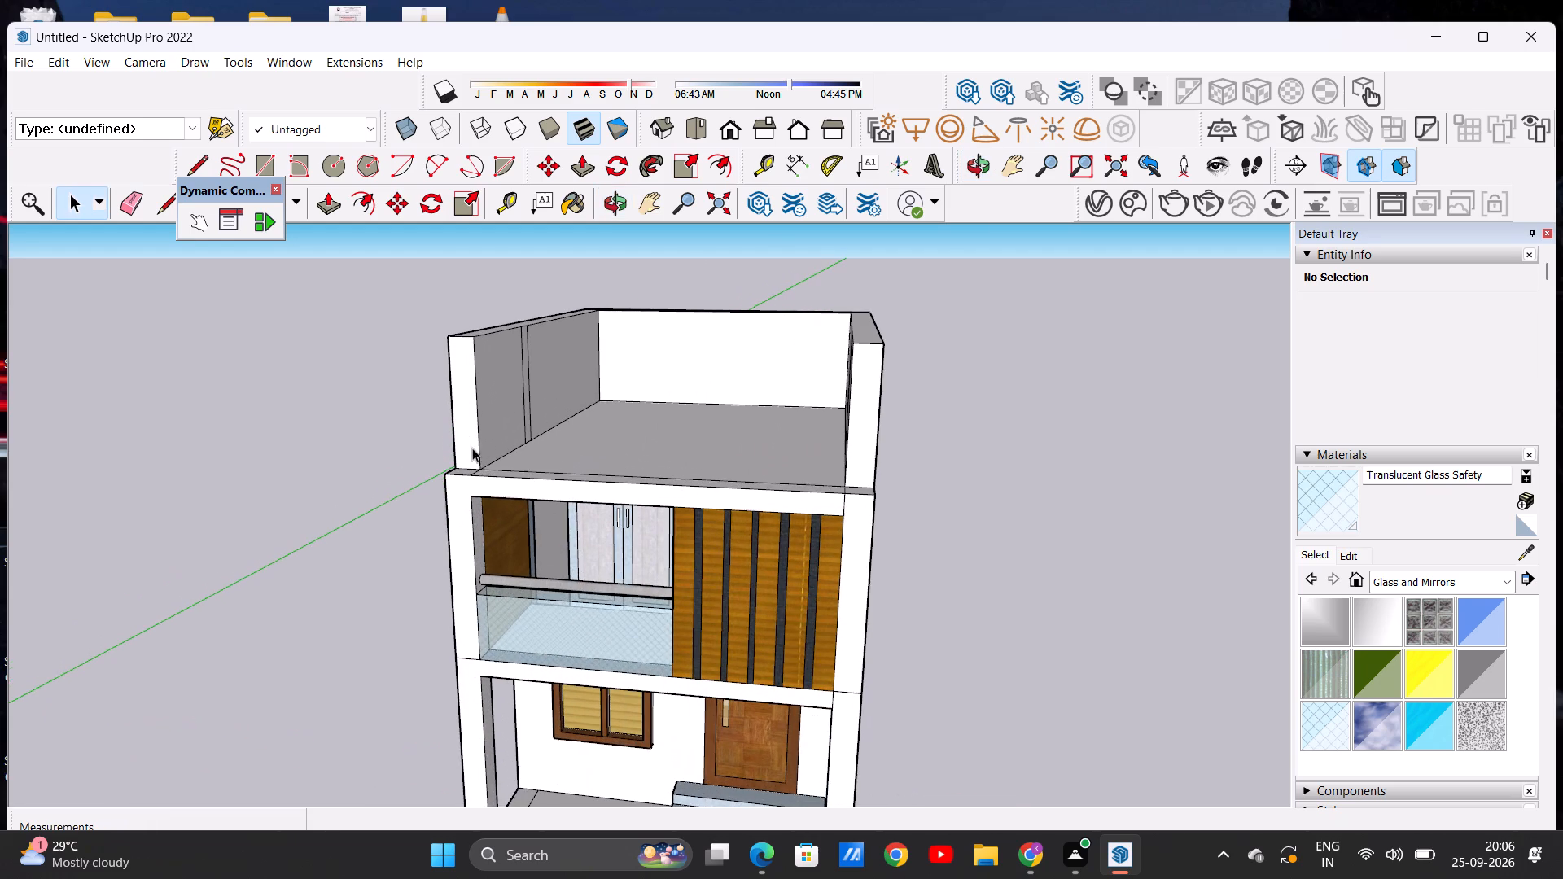
{"action": "middle_click", "coordinate": [531, 426]}
{"action": "scroll", "coordinate": [541, 422], "scroll_direction": "down", "scroll_amount": 9}
{"action": "middle_click_drag", "start_coordinate": [547, 536], "coordinate": [602, 480]}
{"action": "scroll", "coordinate": [672, 475], "scroll_direction": "down", "scroll_amount": 1}
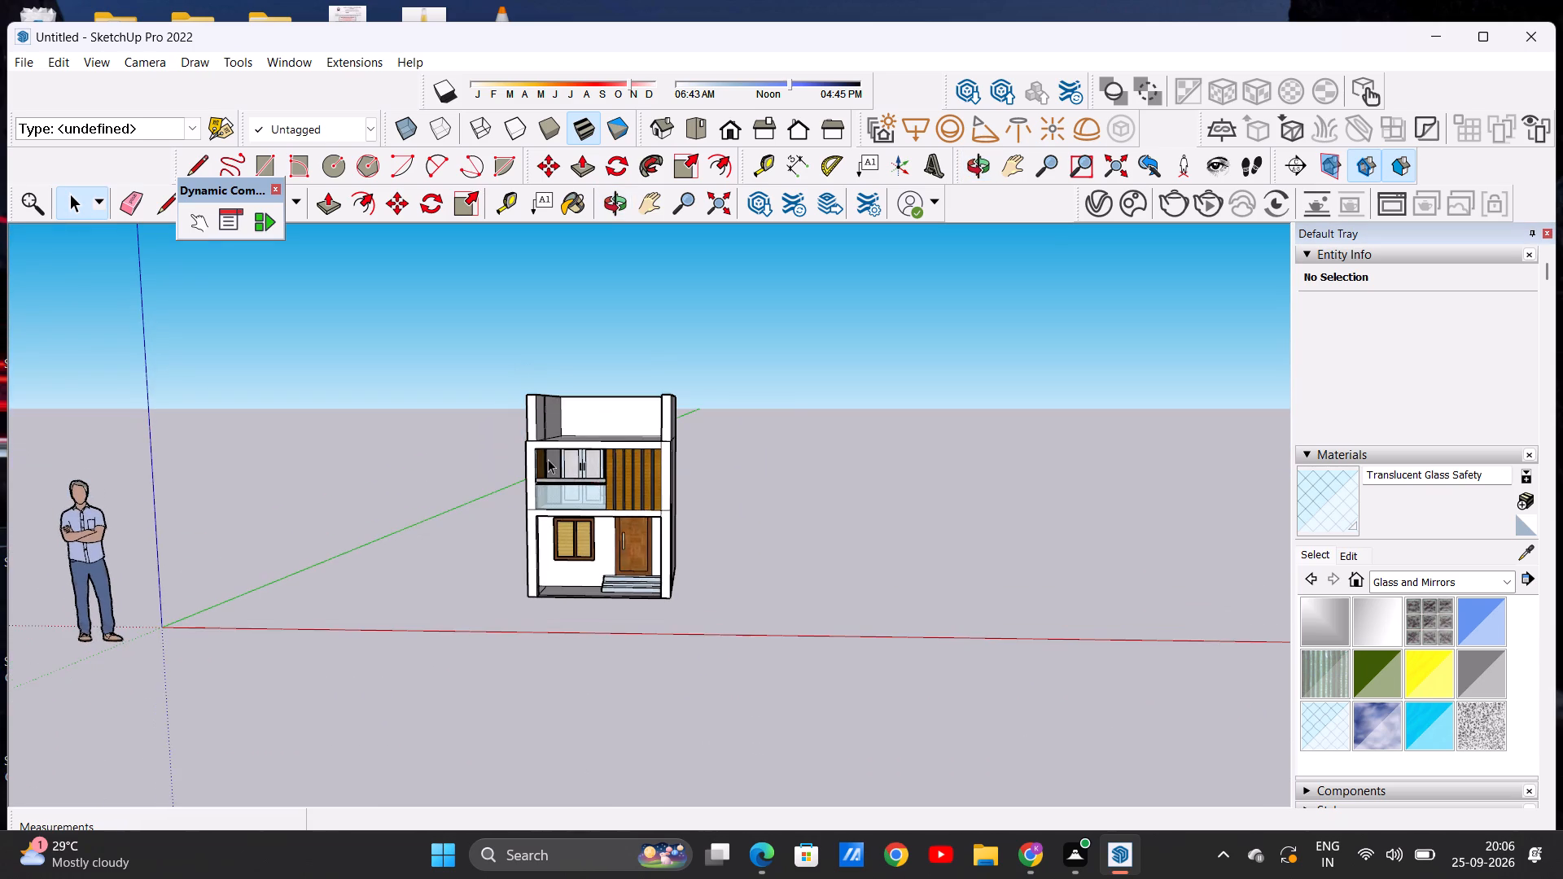
{"action": "scroll", "coordinate": [542, 400], "scroll_direction": "up", "scroll_amount": 6}
{"action": "middle_click_drag", "start_coordinate": [516, 474], "coordinate": [495, 553]}
{"action": "scroll", "coordinate": [512, 438], "scroll_direction": "up", "scroll_amount": 6}
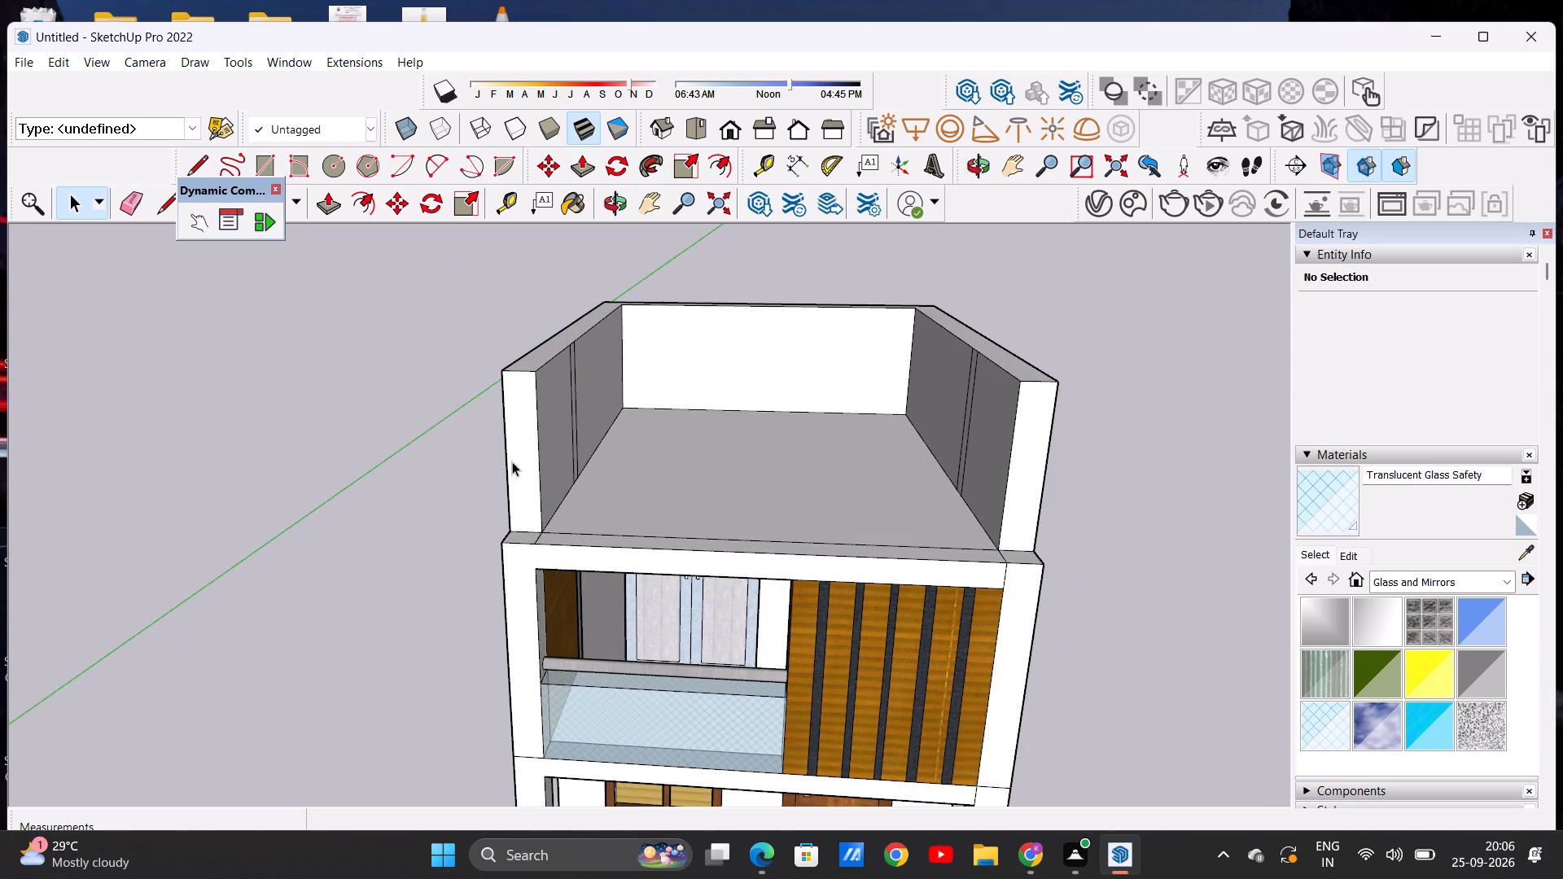
{"action": "scroll", "coordinate": [512, 461], "scroll_direction": "down", "scroll_amount": 2}
{"action": "scroll", "coordinate": [519, 415], "scroll_direction": "up", "scroll_amount": 4}
{"action": "scroll", "coordinate": [525, 415], "scroll_direction": "down", "scroll_amount": 5}
{"action": "middle_click_drag", "start_coordinate": [544, 461], "coordinate": [545, 482]}
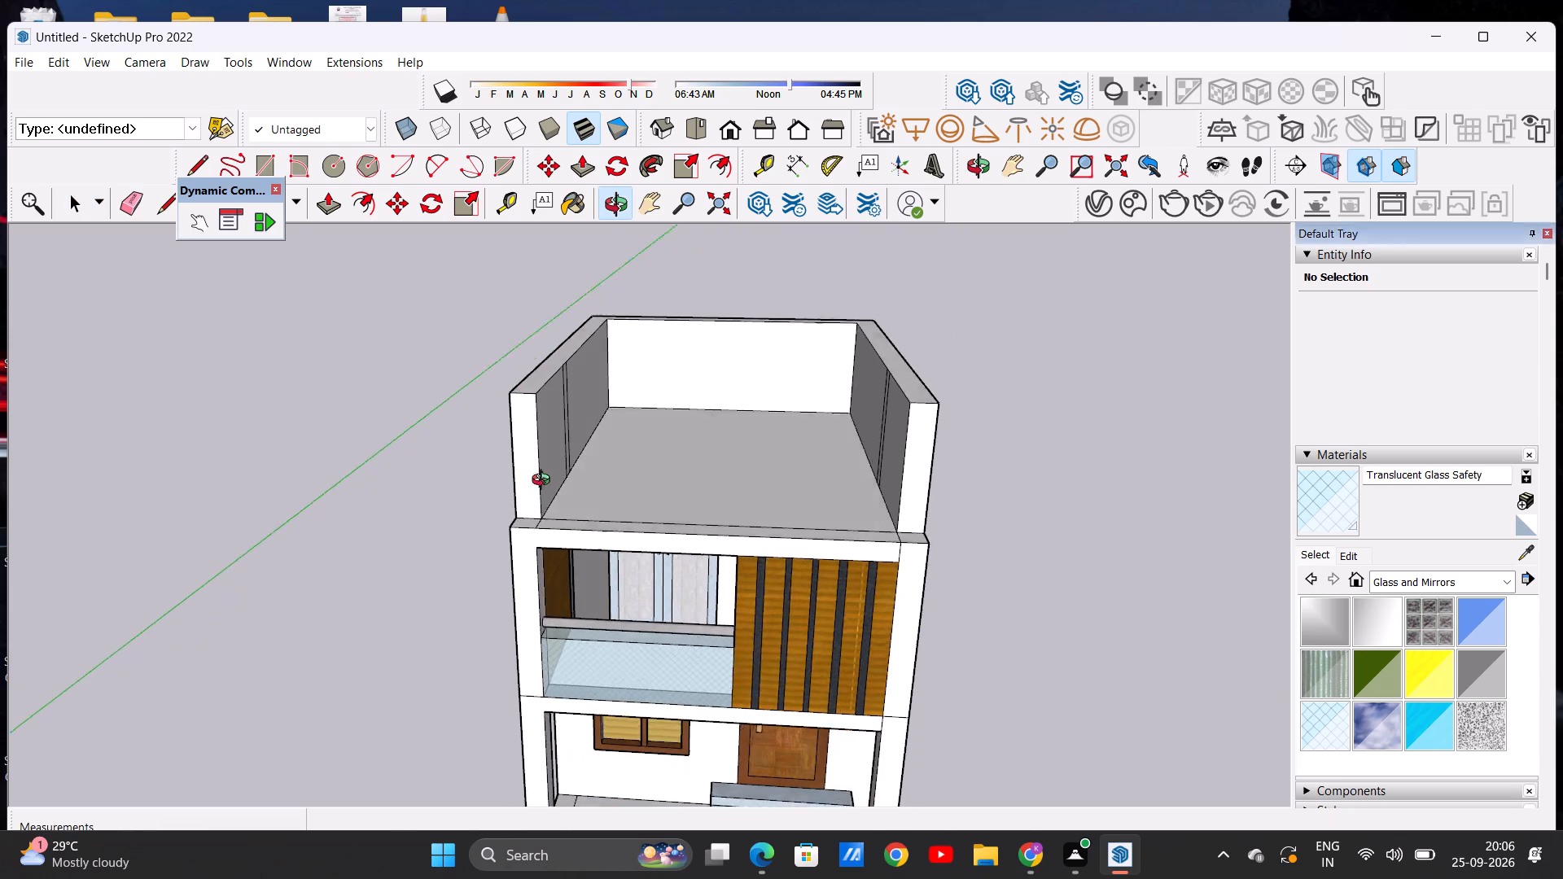
{"action": "middle_click_drag", "start_coordinate": [545, 482], "coordinate": [531, 507]}
{"action": "scroll", "coordinate": [519, 489], "scroll_direction": "up", "scroll_amount": 4}
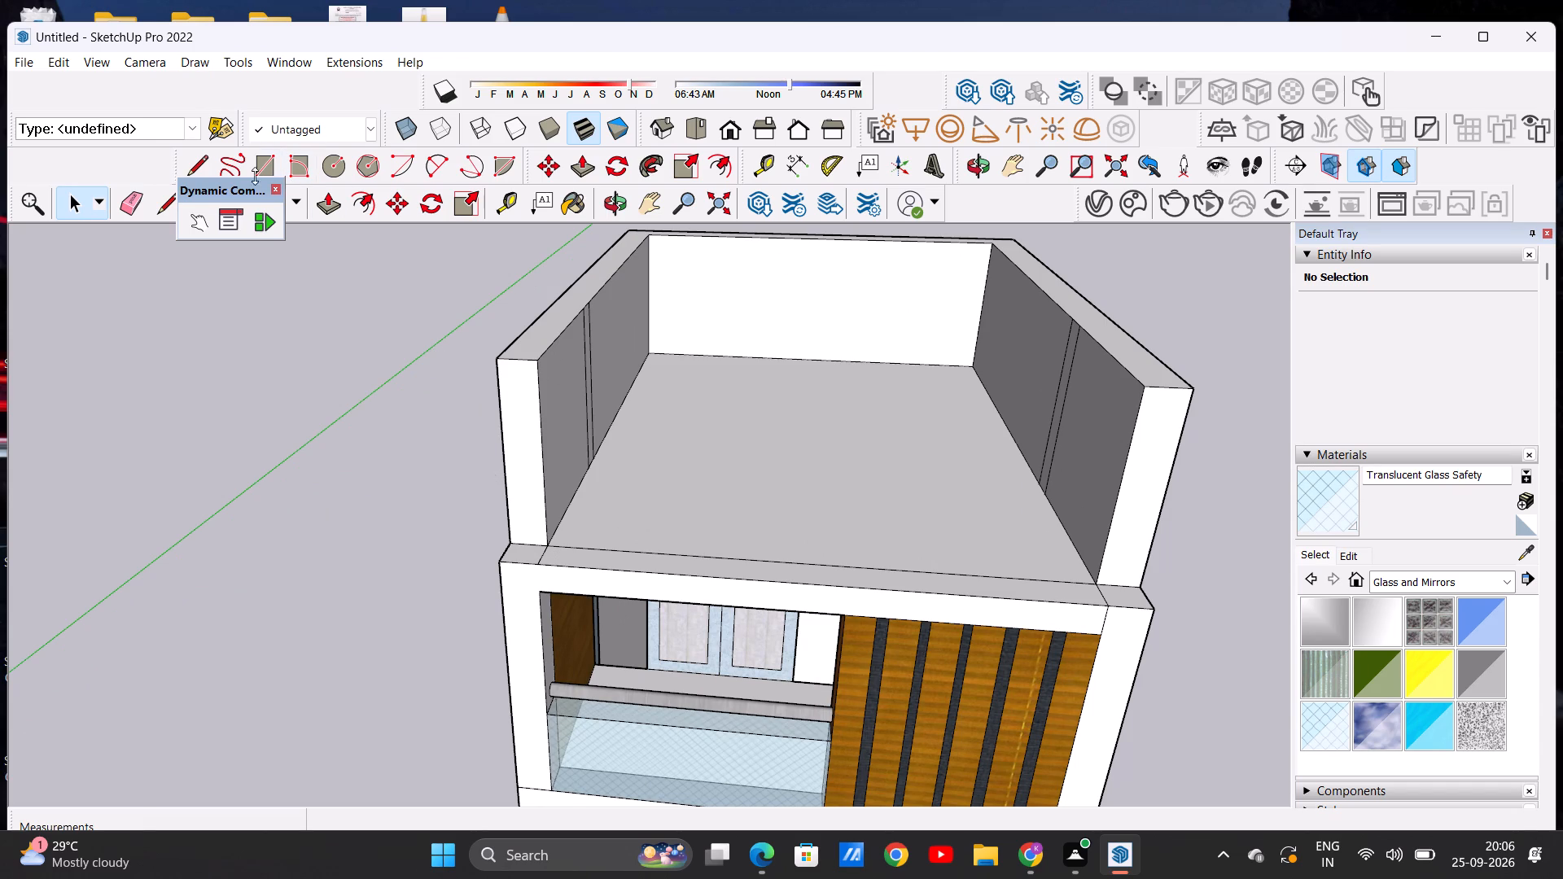
Push/Pull both front corner squares of the roof up 2' 1/2", level with the tops of the side walls.
{"action": "left_click", "coordinate": [322, 200]}
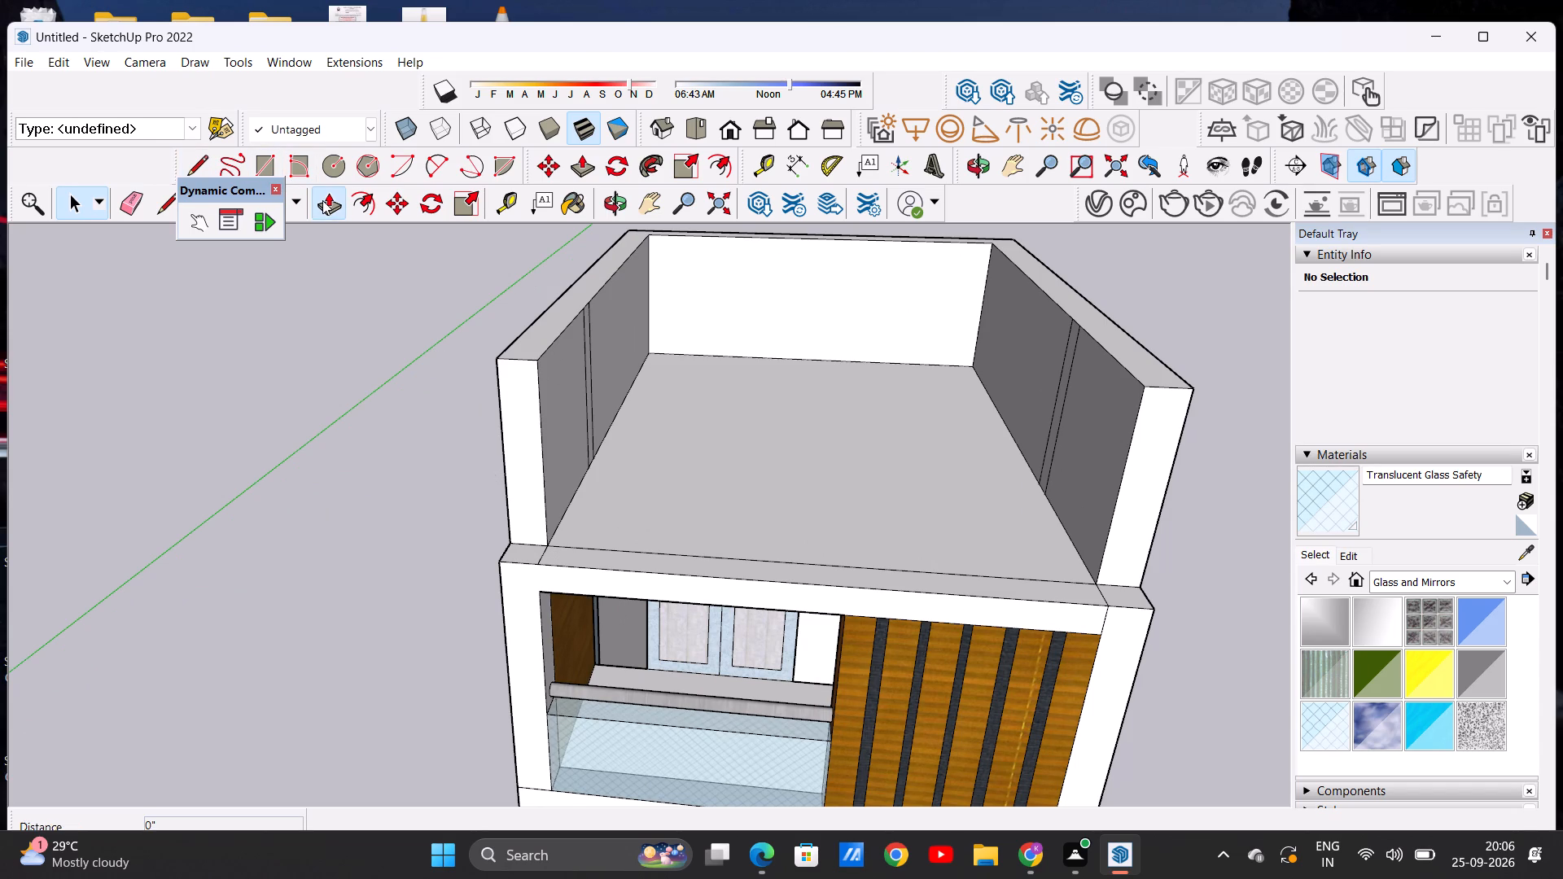
{"action": "left_click", "coordinate": [524, 548]}
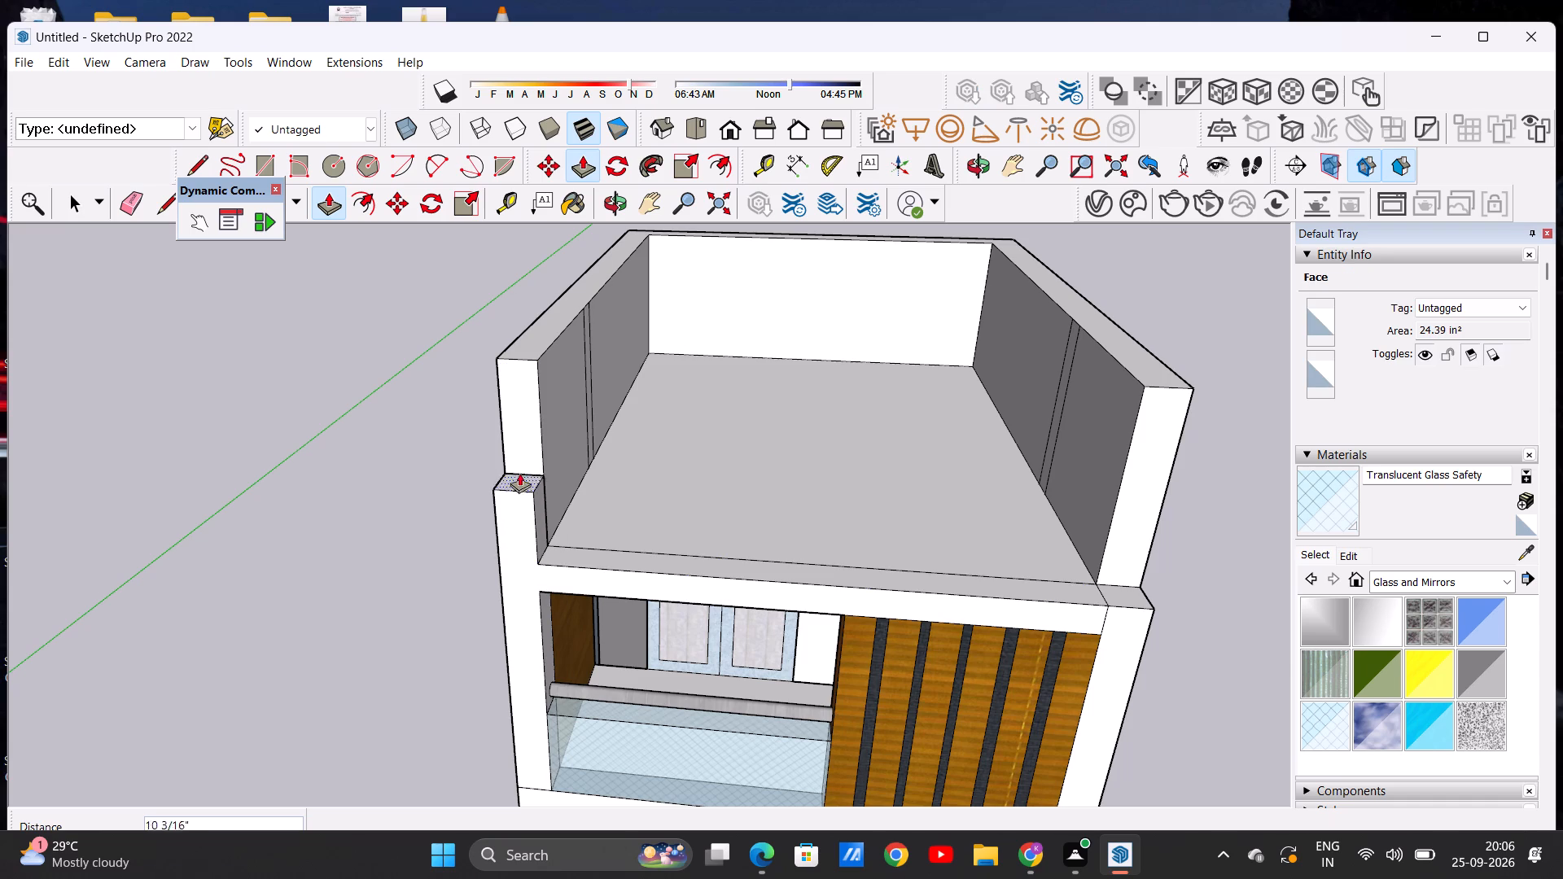
{"action": "left_click", "coordinate": [536, 356]}
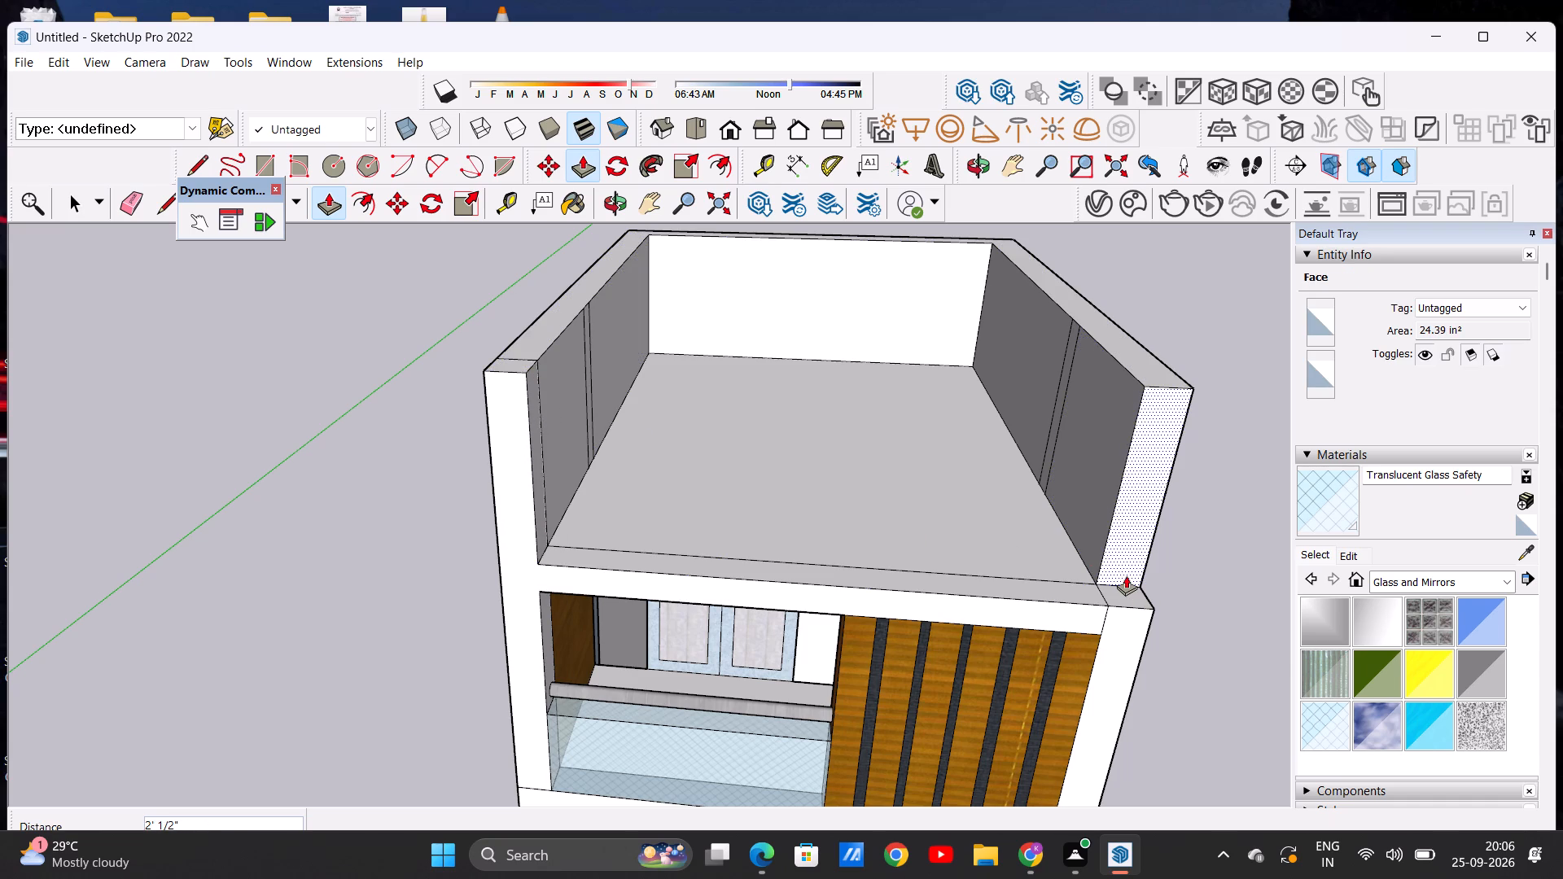
{"action": "left_click", "coordinate": [1126, 582]}
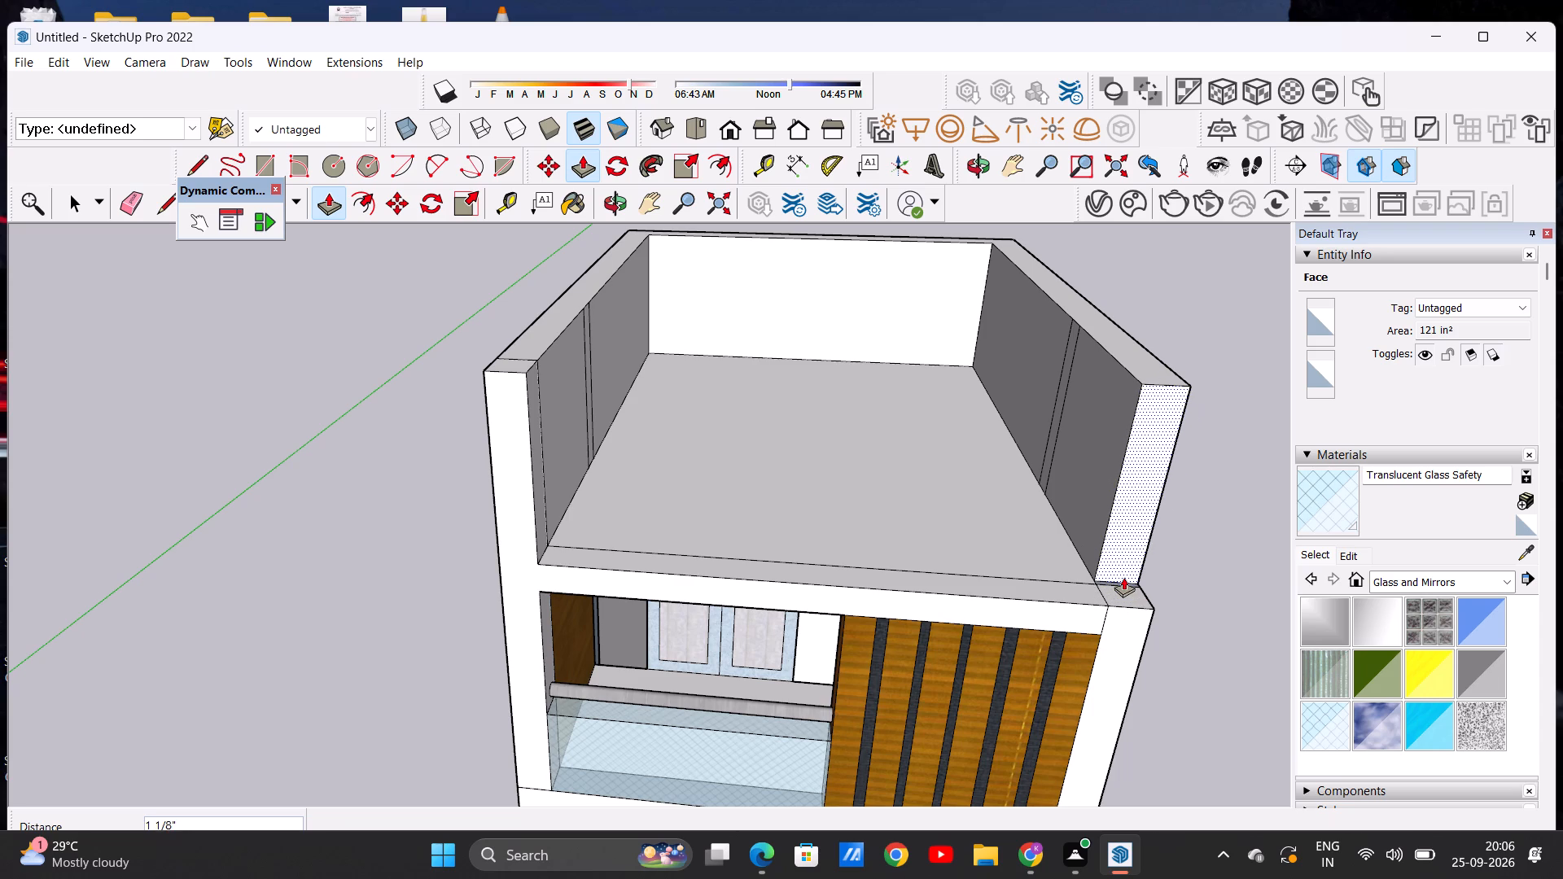
{"action": "key", "text": "space"}
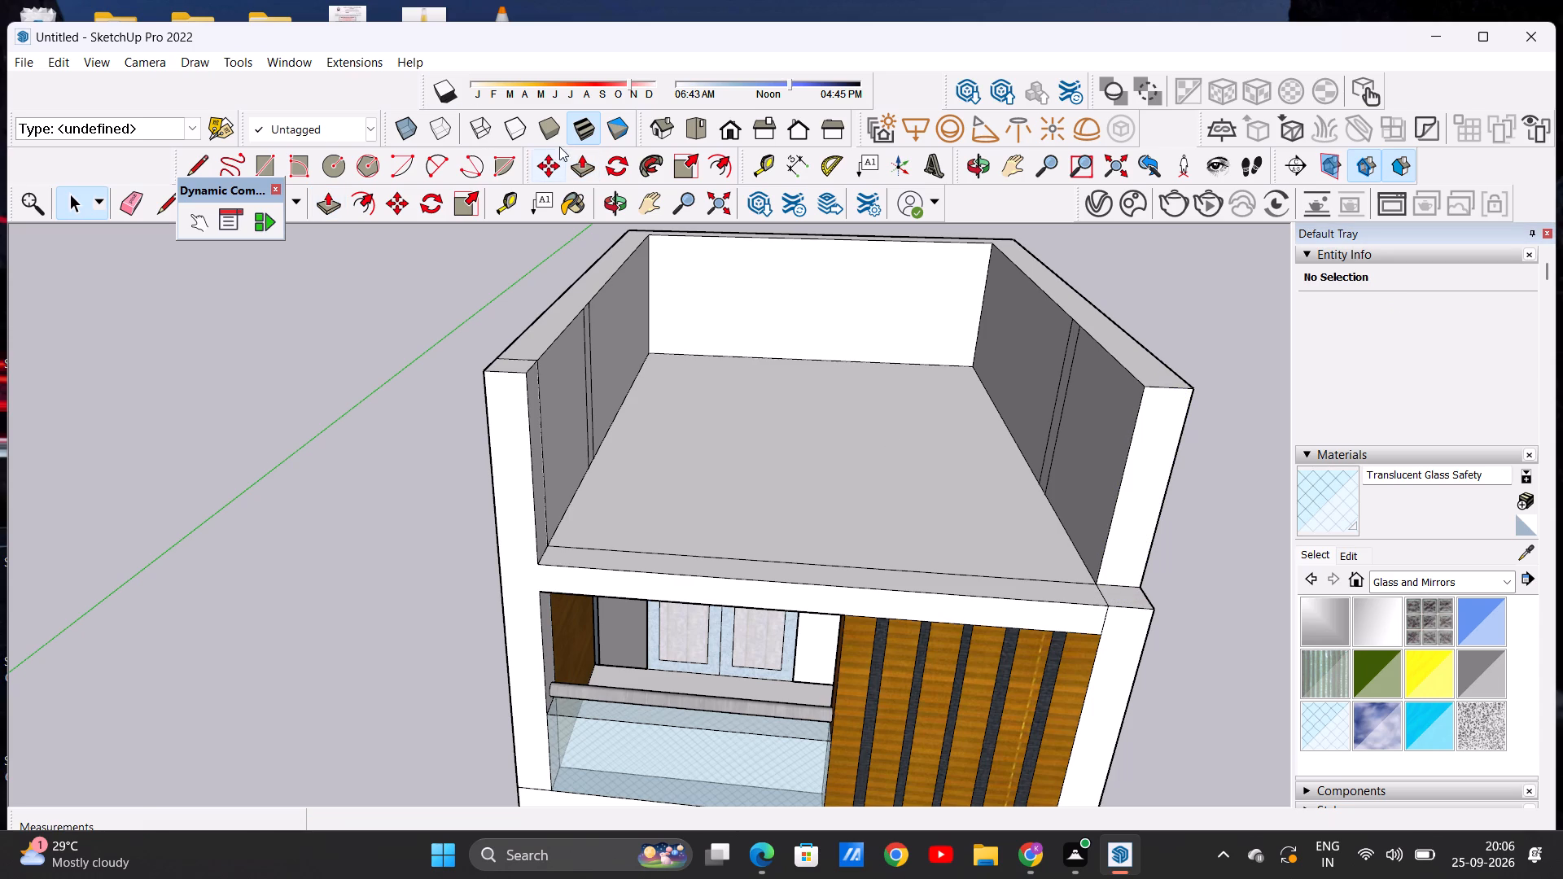
{"action": "left_click", "coordinate": [578, 168]}
{"action": "left_click", "coordinate": [1127, 590]}
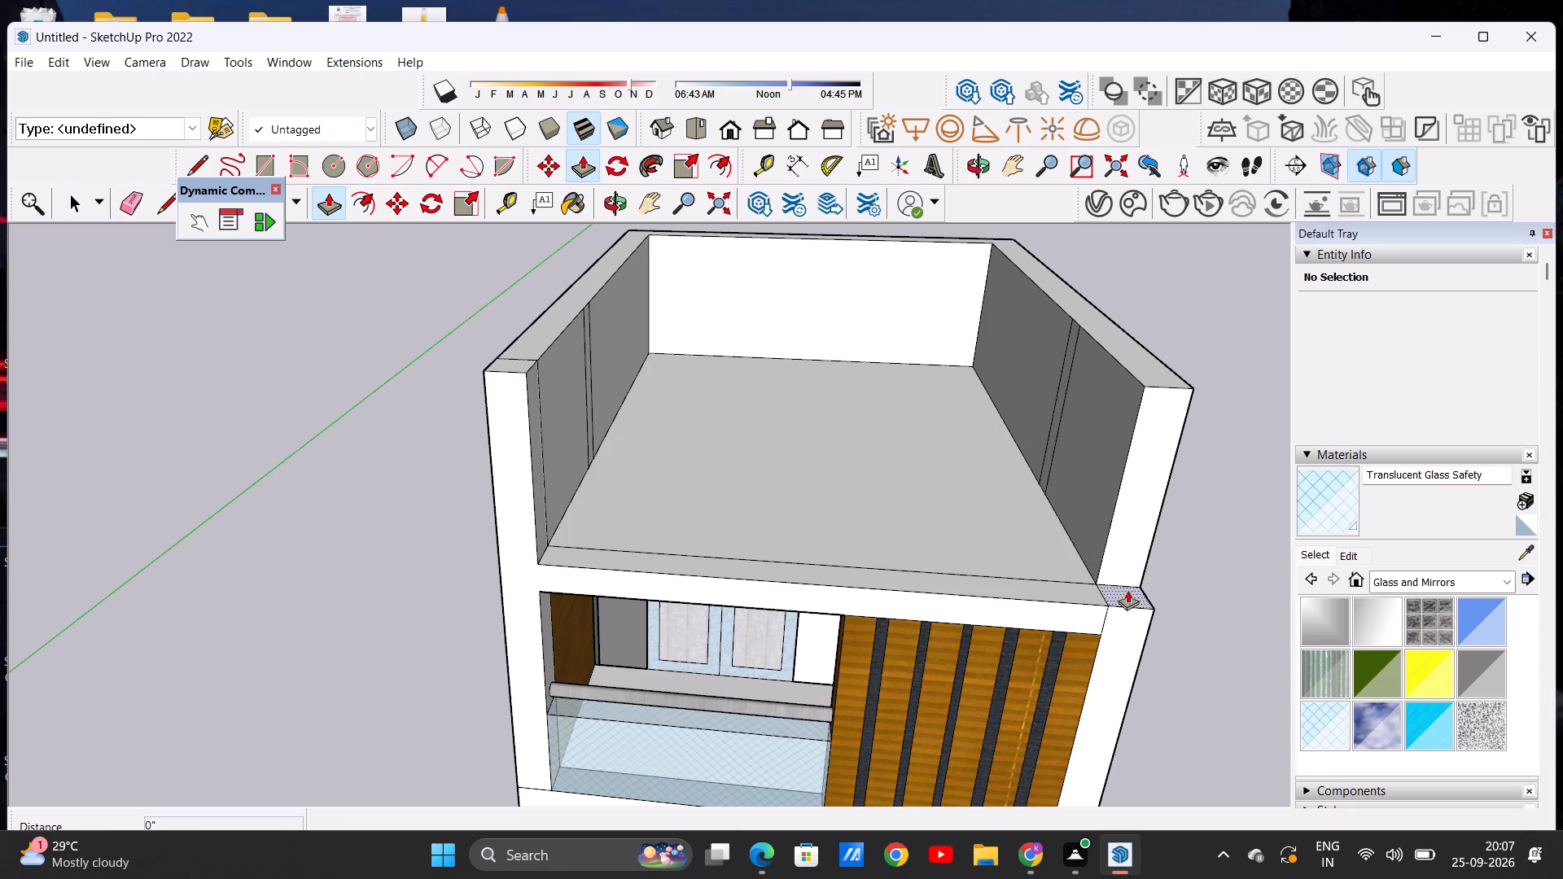
{"action": "left_click", "coordinate": [1149, 384]}
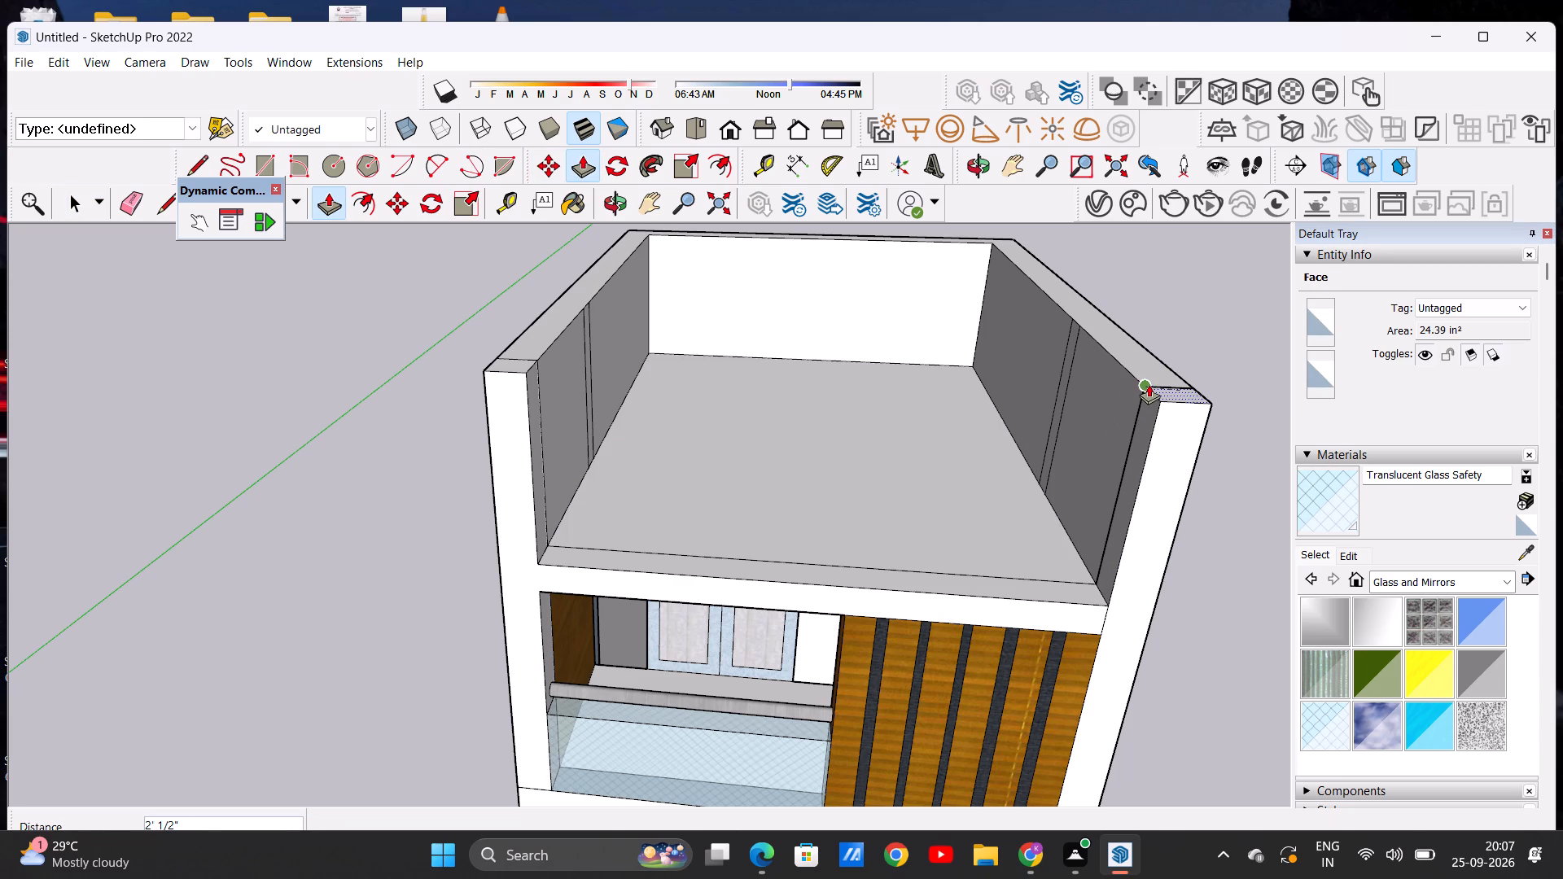
{"action": "key", "text": "space"}
{"action": "scroll", "coordinate": [807, 486], "scroll_direction": "down", "scroll_amount": 3}
{"action": "middle_click_drag", "start_coordinate": [812, 532], "coordinate": [796, 444]}
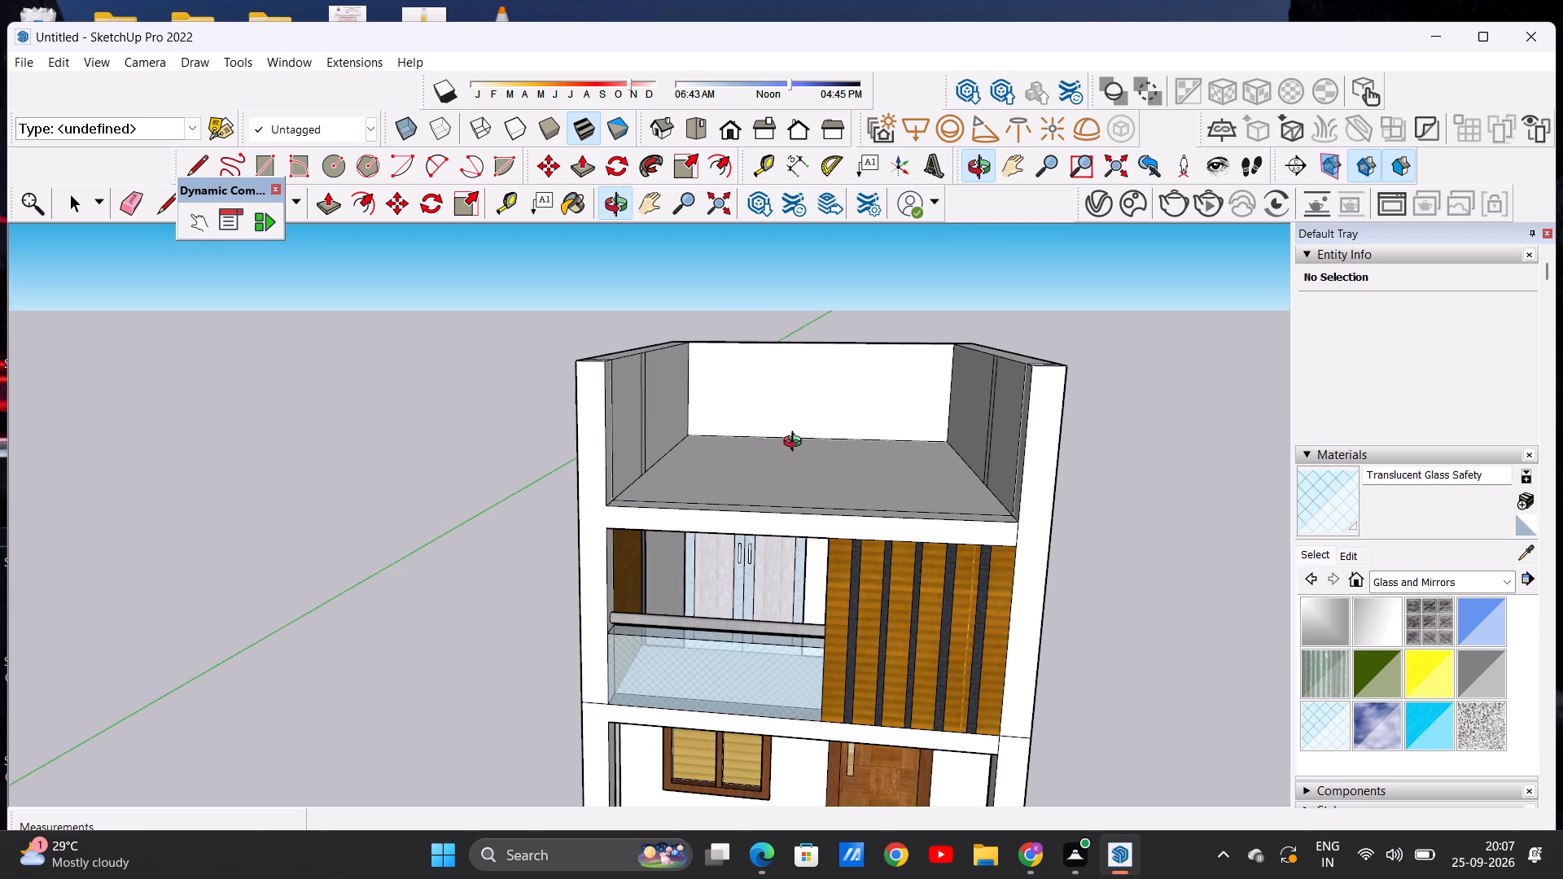
Push/Pull the roof's front border strip between the corner pillars up about 1' 2 3/4" as a balcony parapet.
{"action": "middle_click_drag", "start_coordinate": [796, 444], "coordinate": [819, 453]}
{"action": "middle_click_drag", "start_coordinate": [817, 510], "coordinate": [797, 629]}
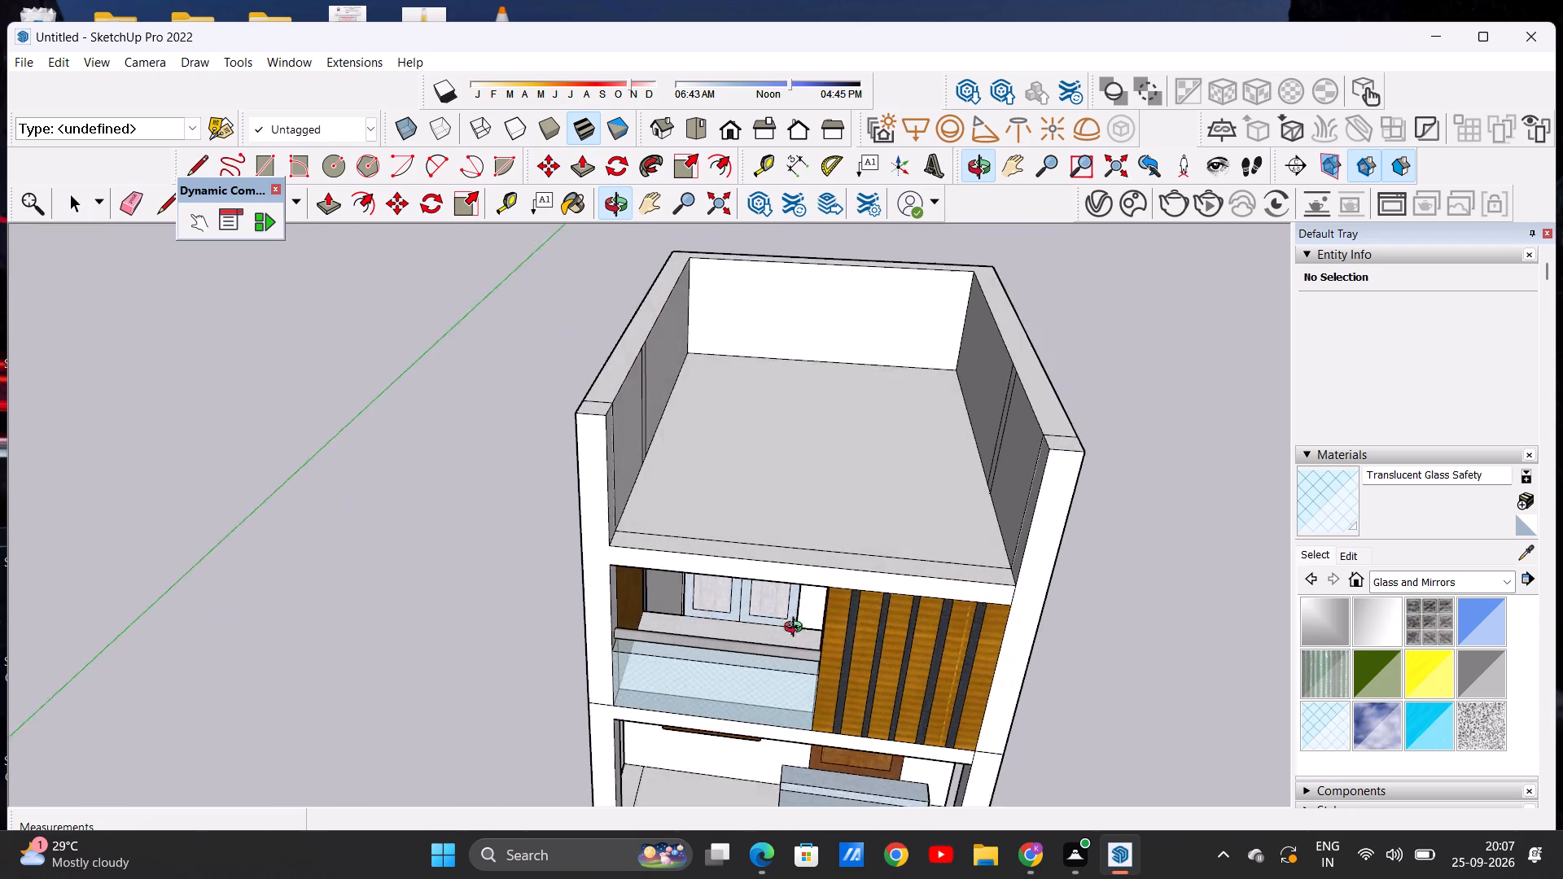
{"action": "middle_click_drag", "start_coordinate": [797, 629], "coordinate": [797, 654]}
{"action": "scroll", "coordinate": [785, 583], "scroll_direction": "up", "scroll_amount": 3}
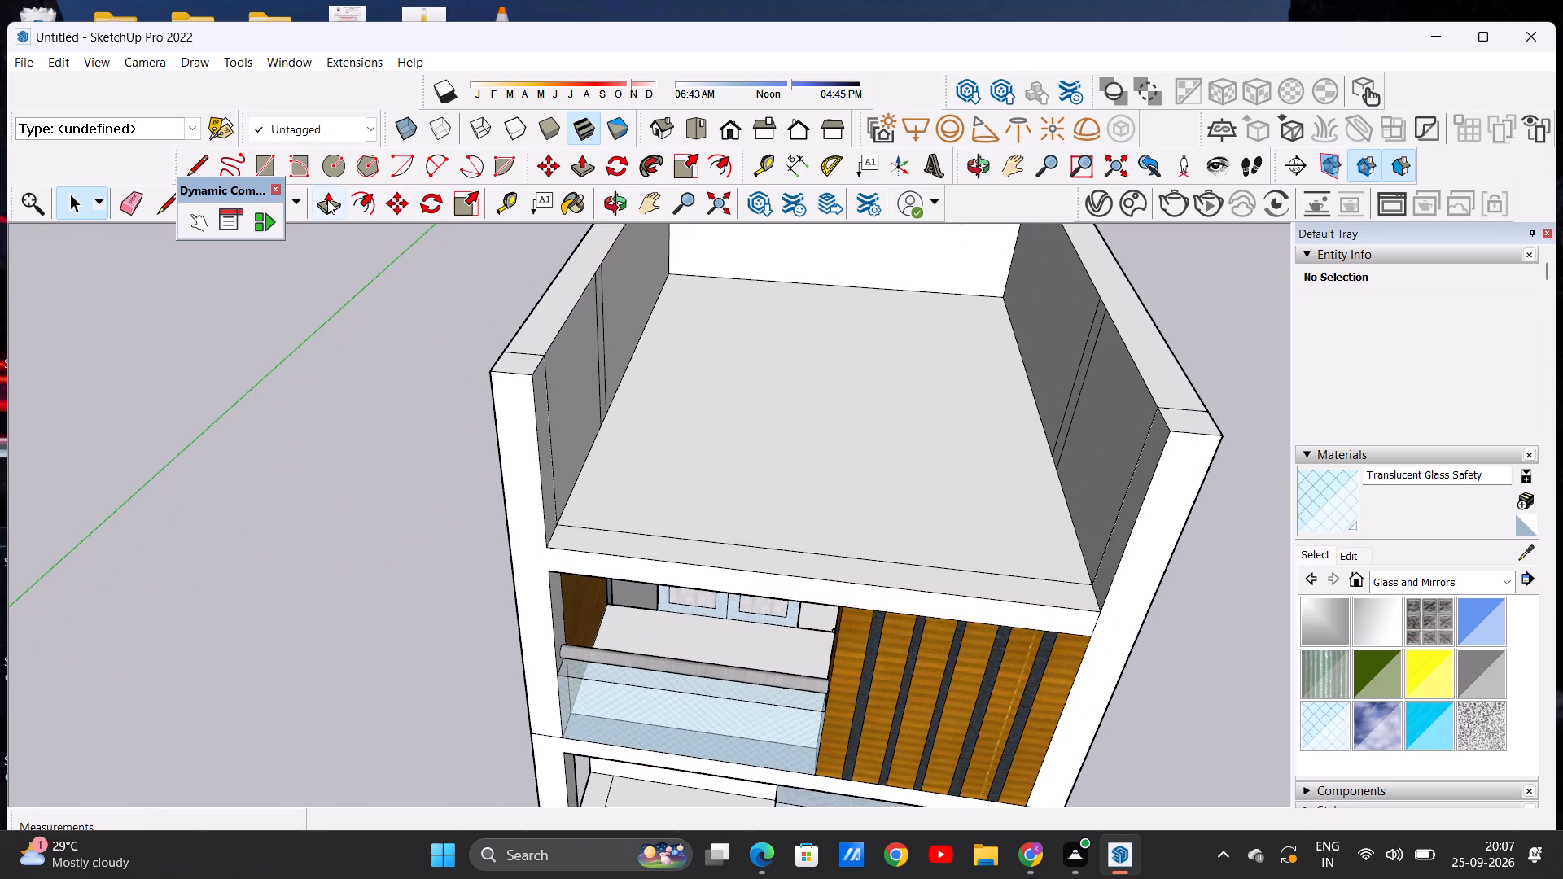
{"action": "left_click", "coordinate": [327, 199]}
{"action": "scroll", "coordinate": [702, 560], "scroll_direction": "up", "scroll_amount": 4}
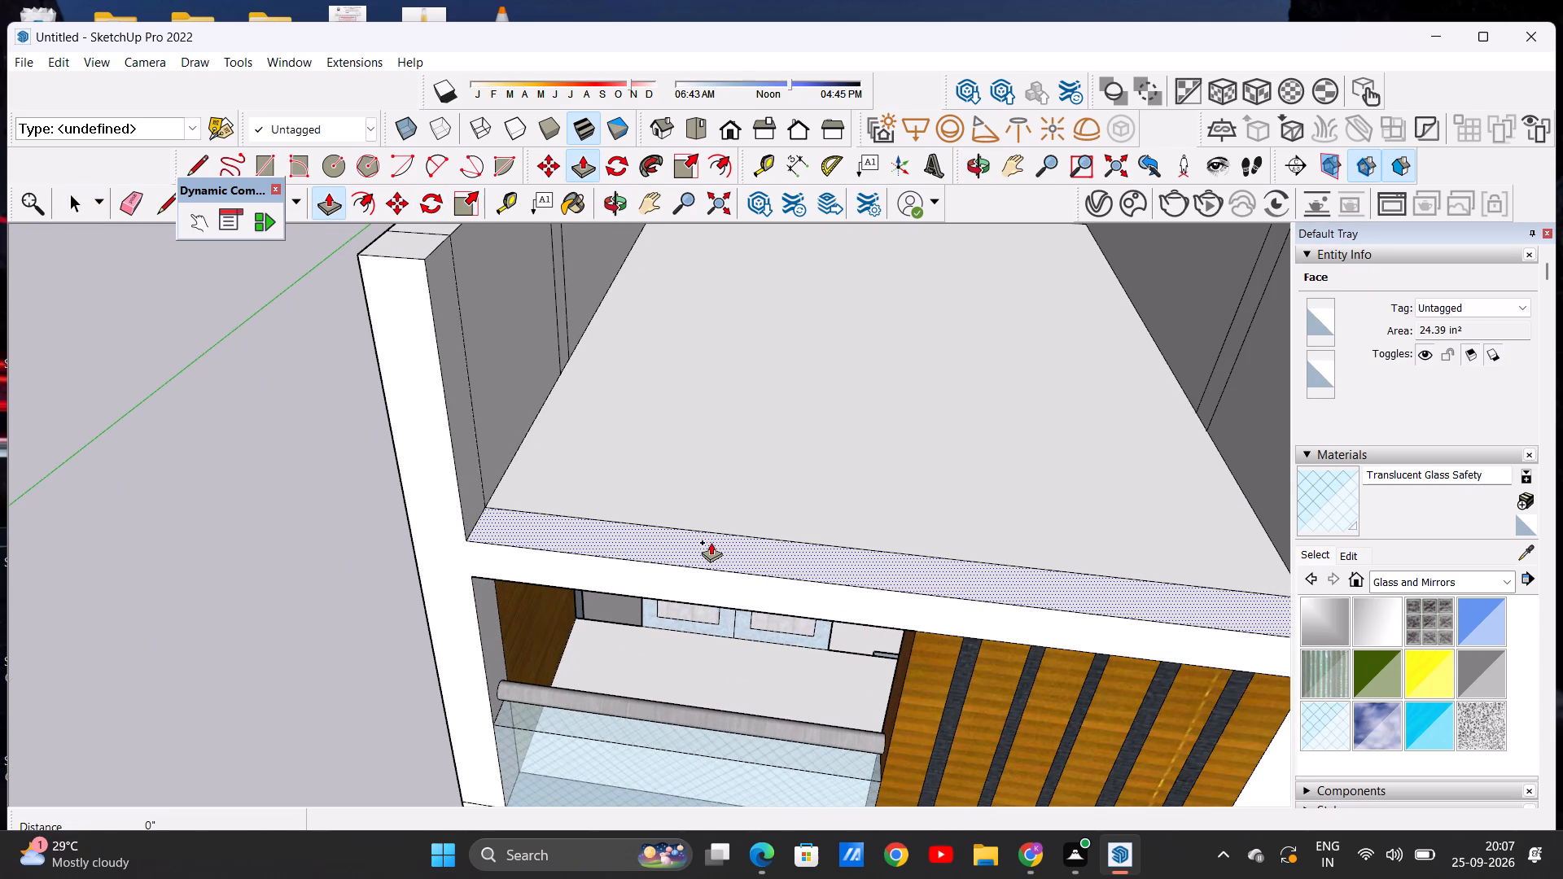
{"action": "left_click", "coordinate": [711, 542]}
{"action": "scroll", "coordinate": [745, 437], "scroll_direction": "down", "scroll_amount": 3}
{"action": "middle_click_drag", "start_coordinate": [746, 437], "coordinate": [768, 392]}
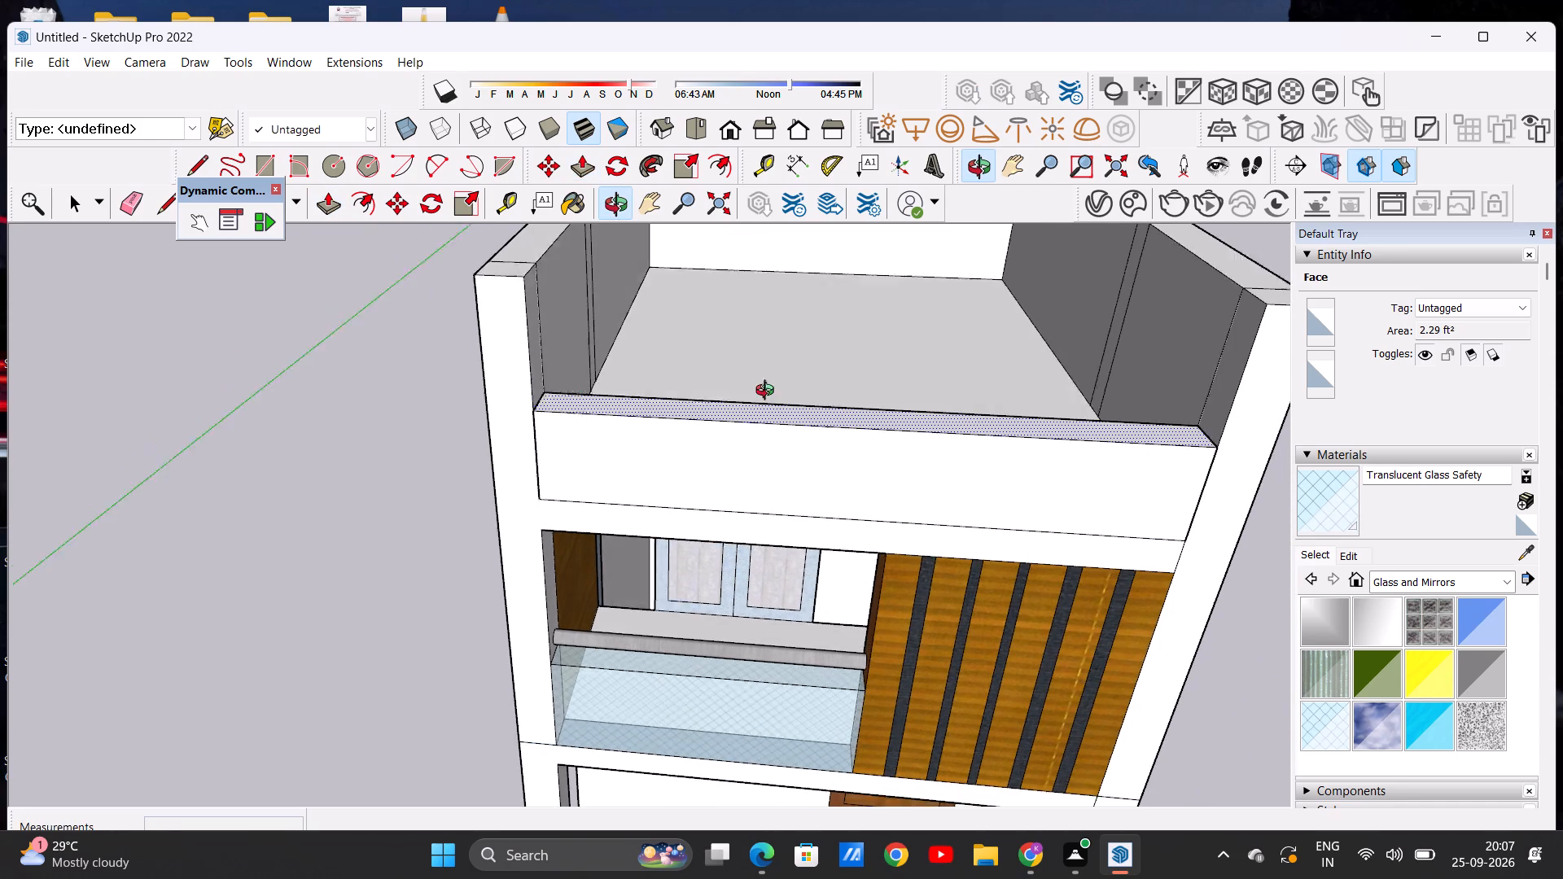
{"action": "middle_click_drag", "start_coordinate": [768, 392], "coordinate": [771, 386]}
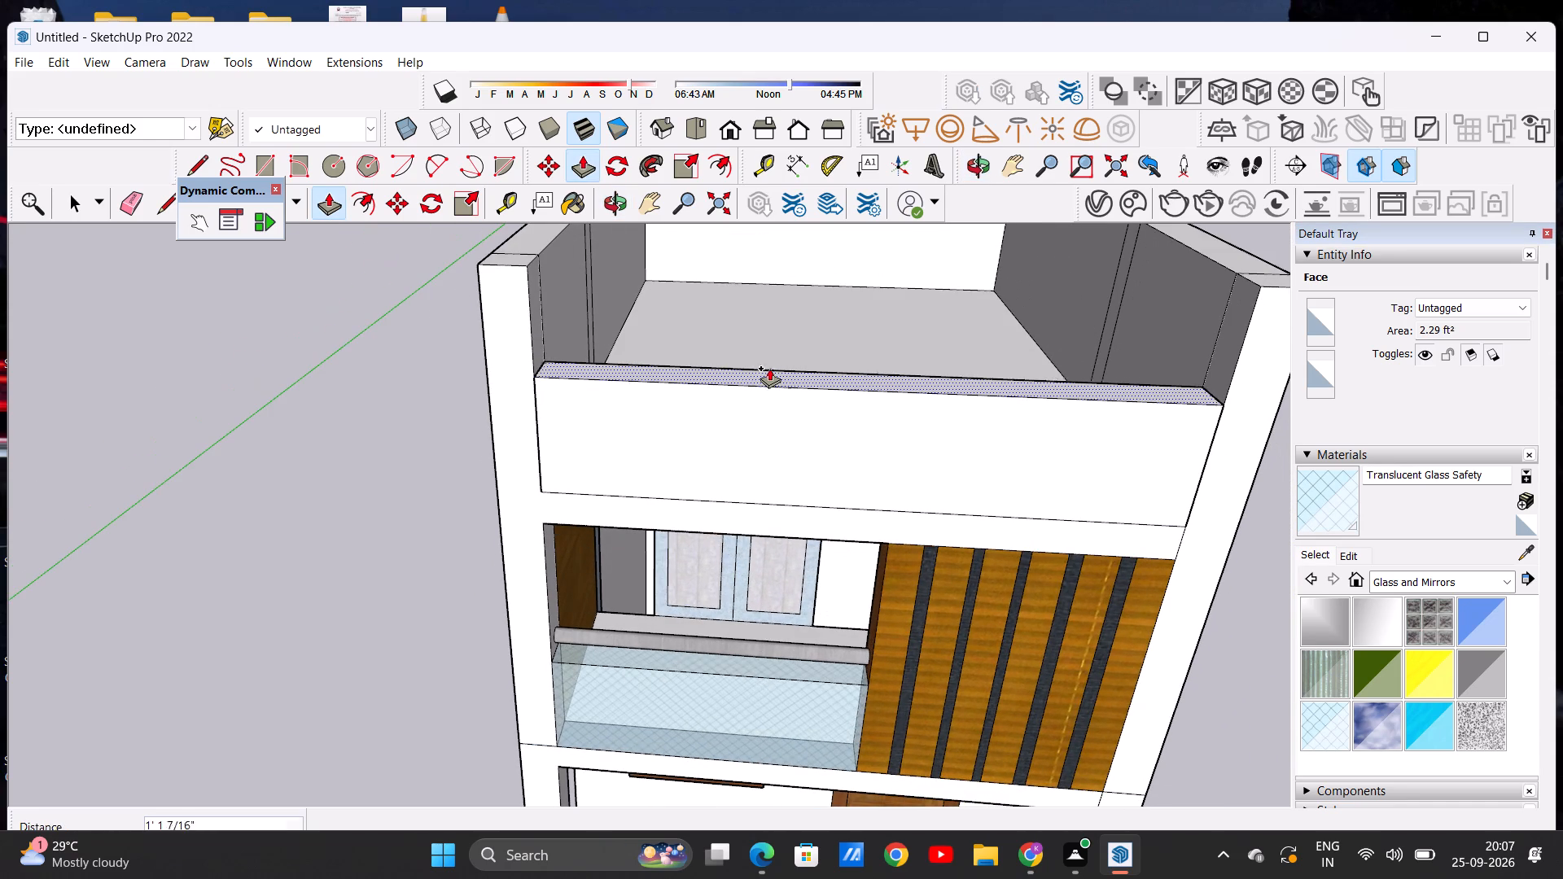
{"action": "left_click", "coordinate": [771, 361]}
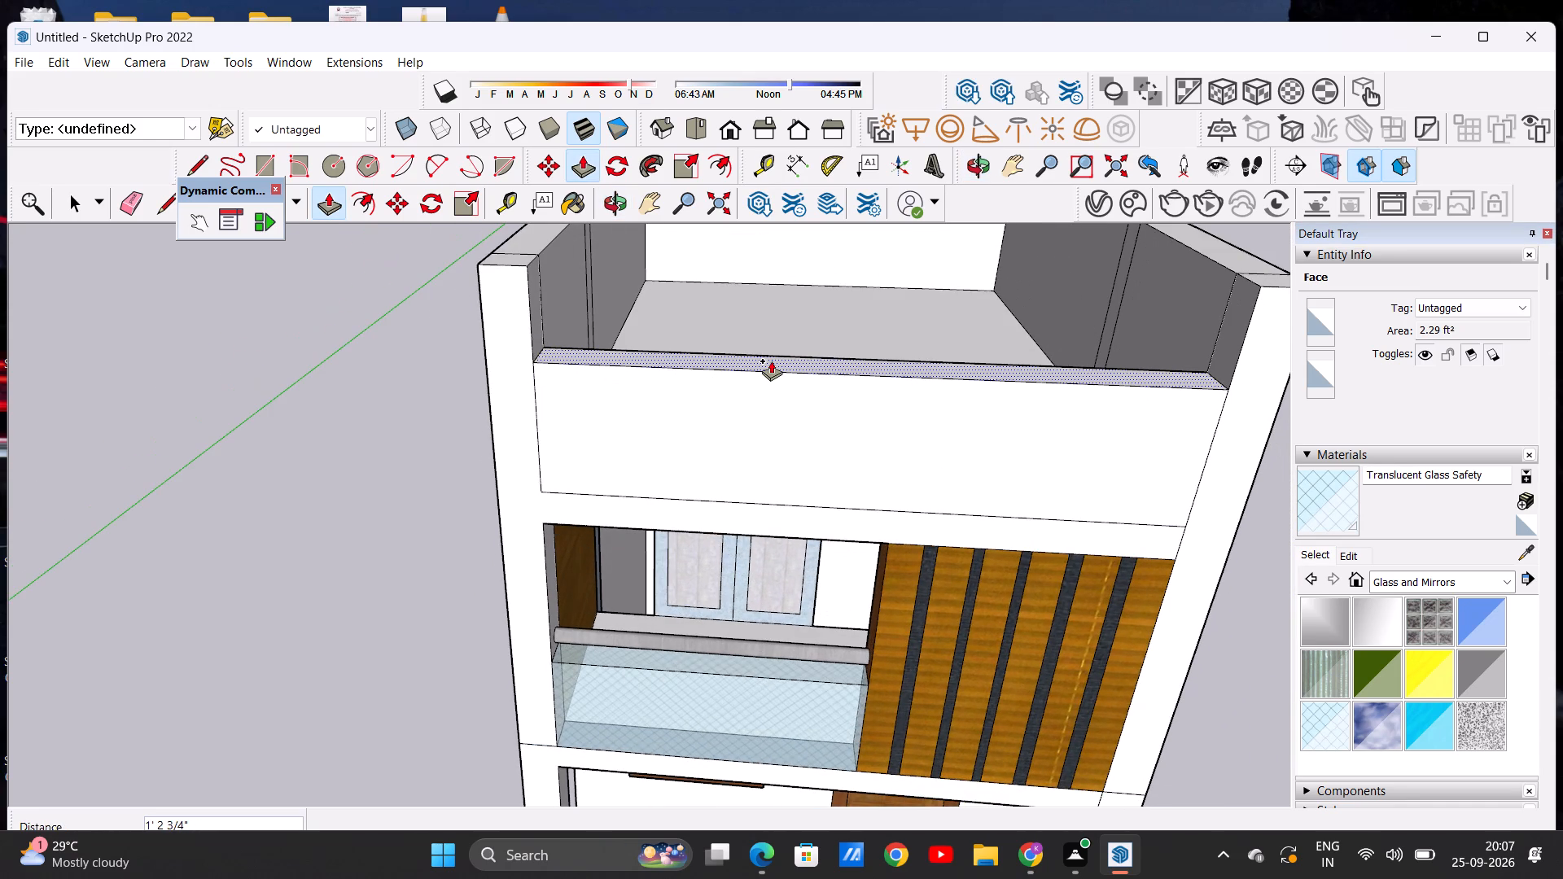
{"action": "key", "text": "space"}
Paint the faces of the top-floor front parapet with the Translucent Glass Safety material.
{"action": "middle_click_drag", "start_coordinate": [759, 516], "coordinate": [763, 400]}
{"action": "scroll", "coordinate": [727, 504], "scroll_direction": "down", "scroll_amount": 10}
{"action": "scroll", "coordinate": [810, 477], "scroll_direction": "up", "scroll_amount": 7}
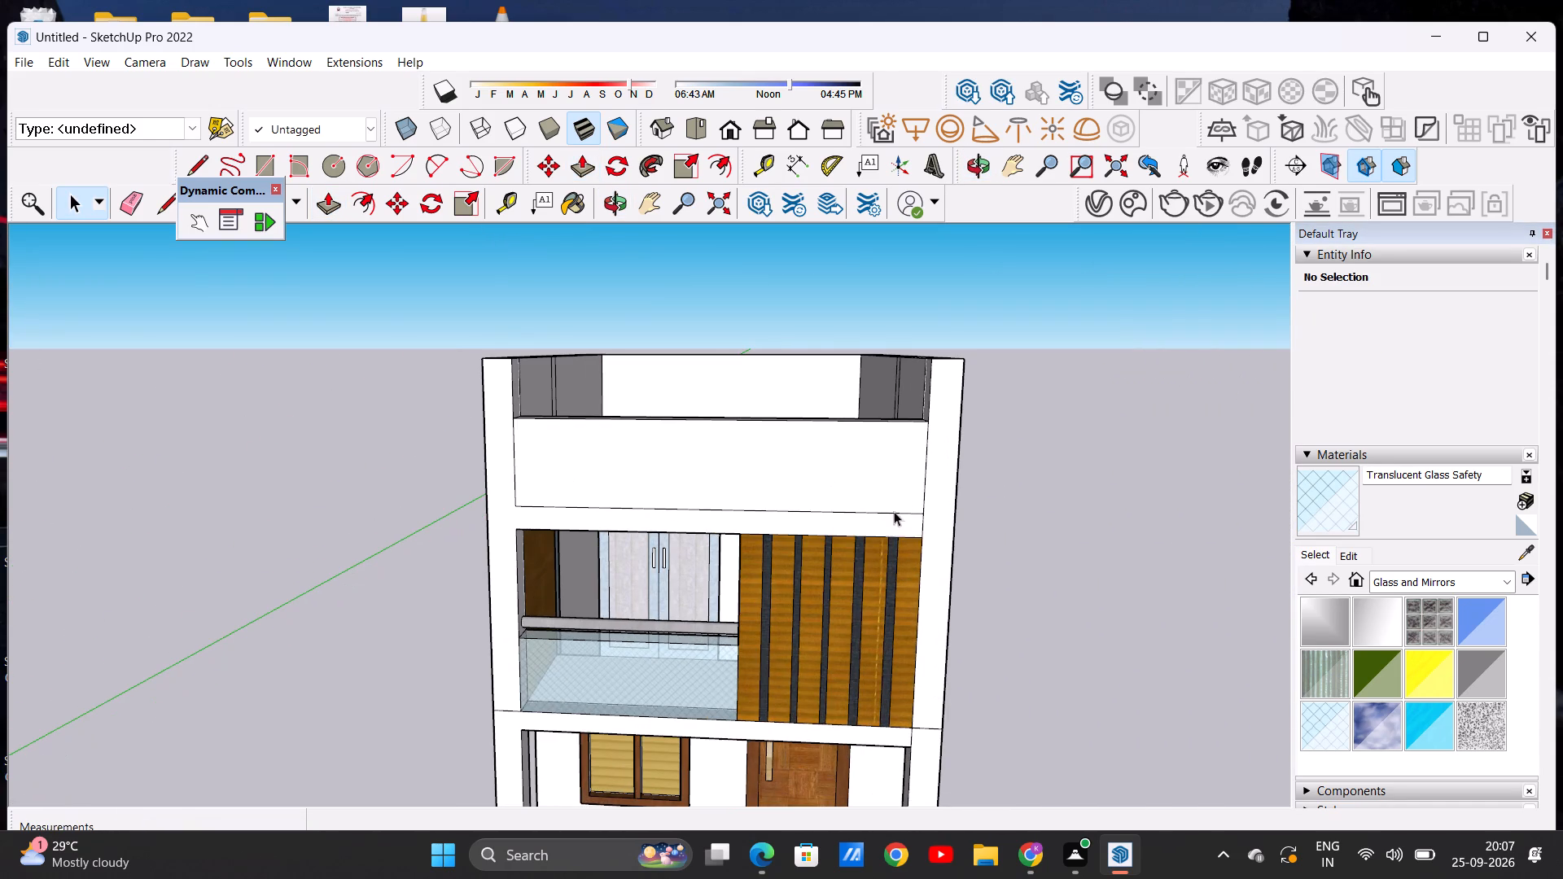
{"action": "left_click", "coordinate": [1329, 729]}
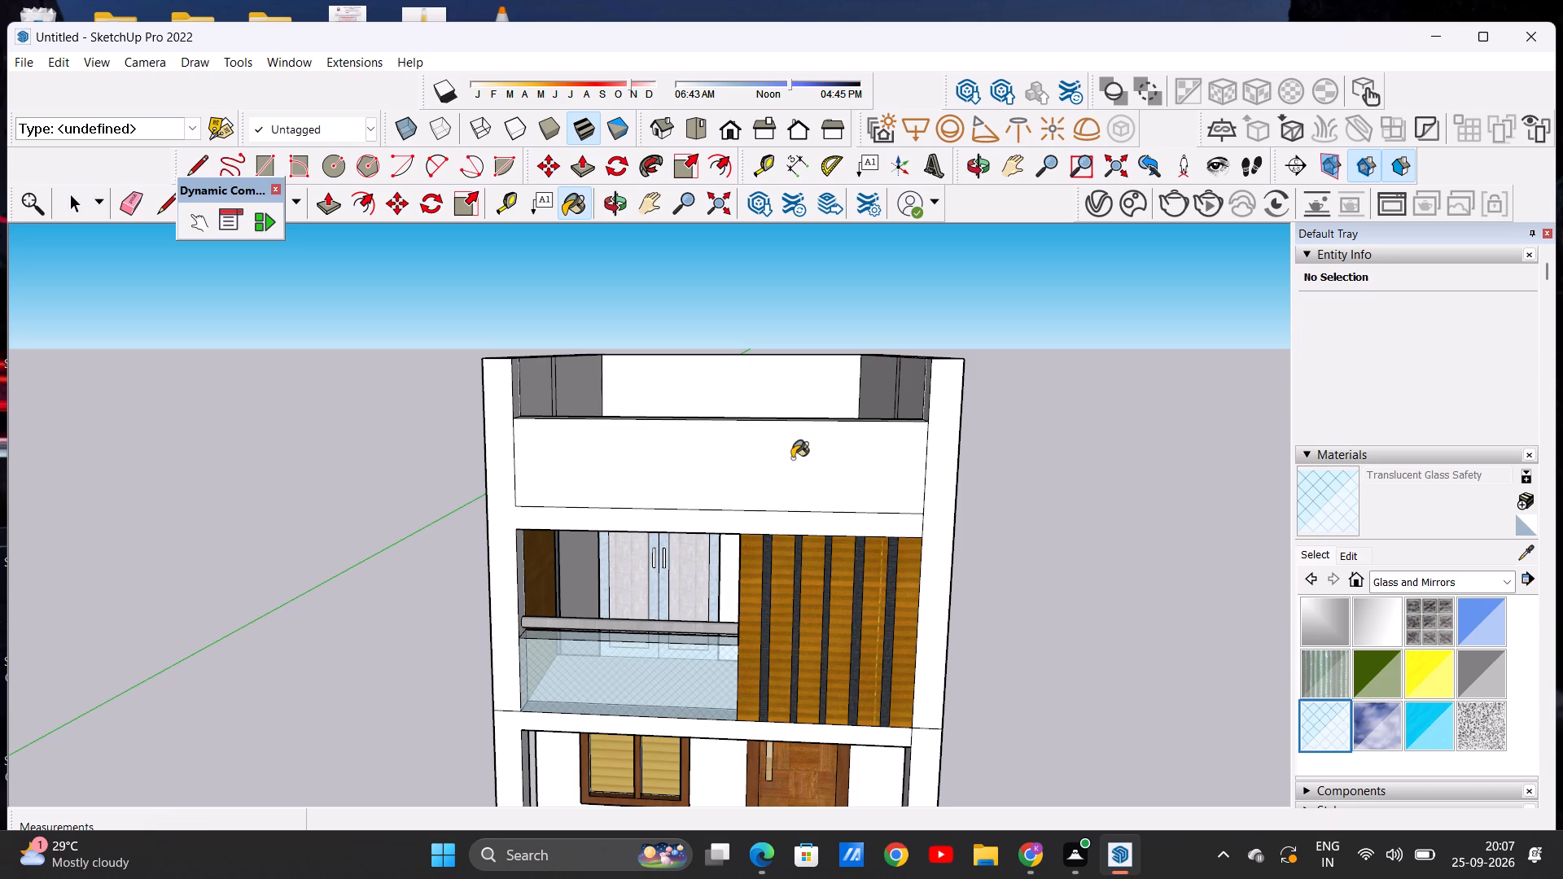
{"action": "left_click", "coordinate": [790, 458]}
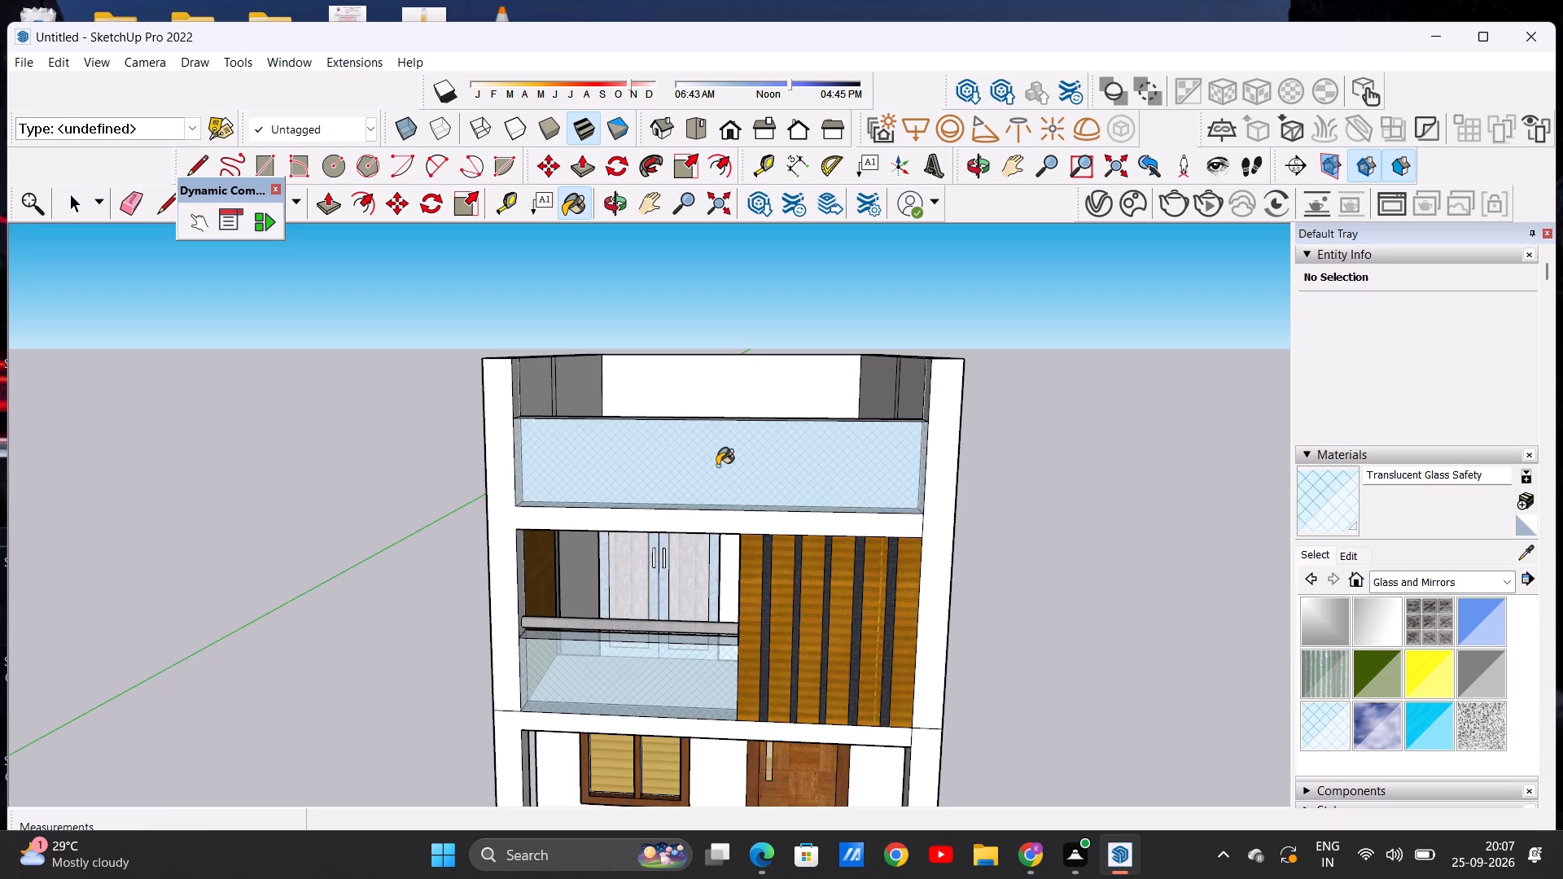
{"action": "middle_click_drag", "start_coordinate": [721, 481], "coordinate": [680, 689]}
{"action": "scroll", "coordinate": [703, 558], "scroll_direction": "up", "scroll_amount": 5}
{"action": "left_click", "coordinate": [711, 503]}
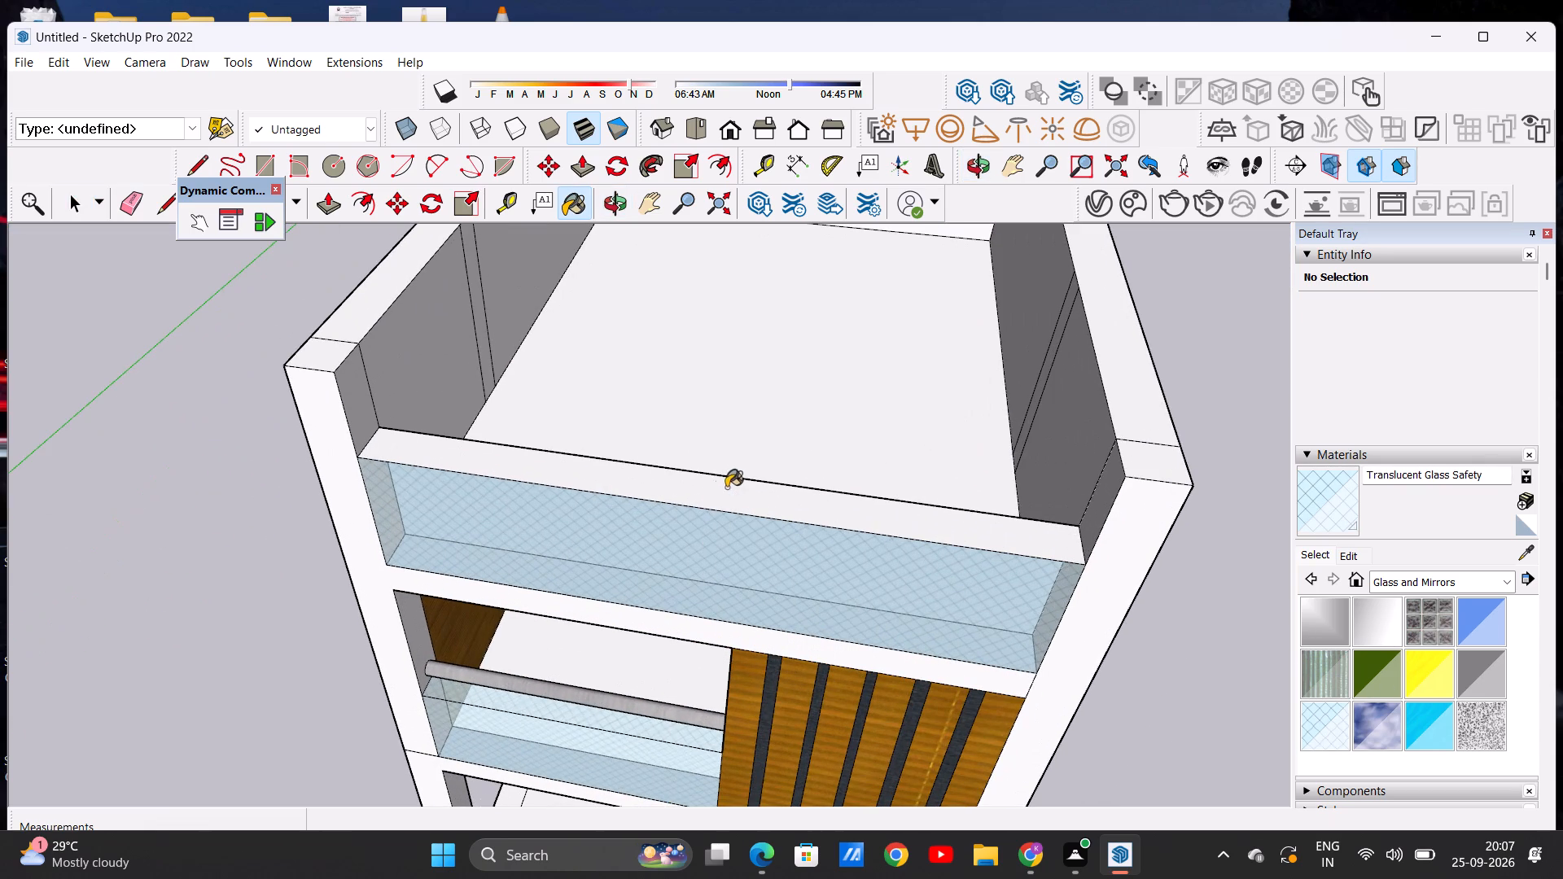
{"action": "middle_click_drag", "start_coordinate": [788, 452], "coordinate": [799, 717]}
{"action": "scroll", "coordinate": [768, 713], "scroll_direction": "up", "scroll_amount": 5}
{"action": "left_click", "coordinate": [706, 713]}
{"action": "scroll", "coordinate": [794, 623], "scroll_direction": "down", "scroll_amount": 3}
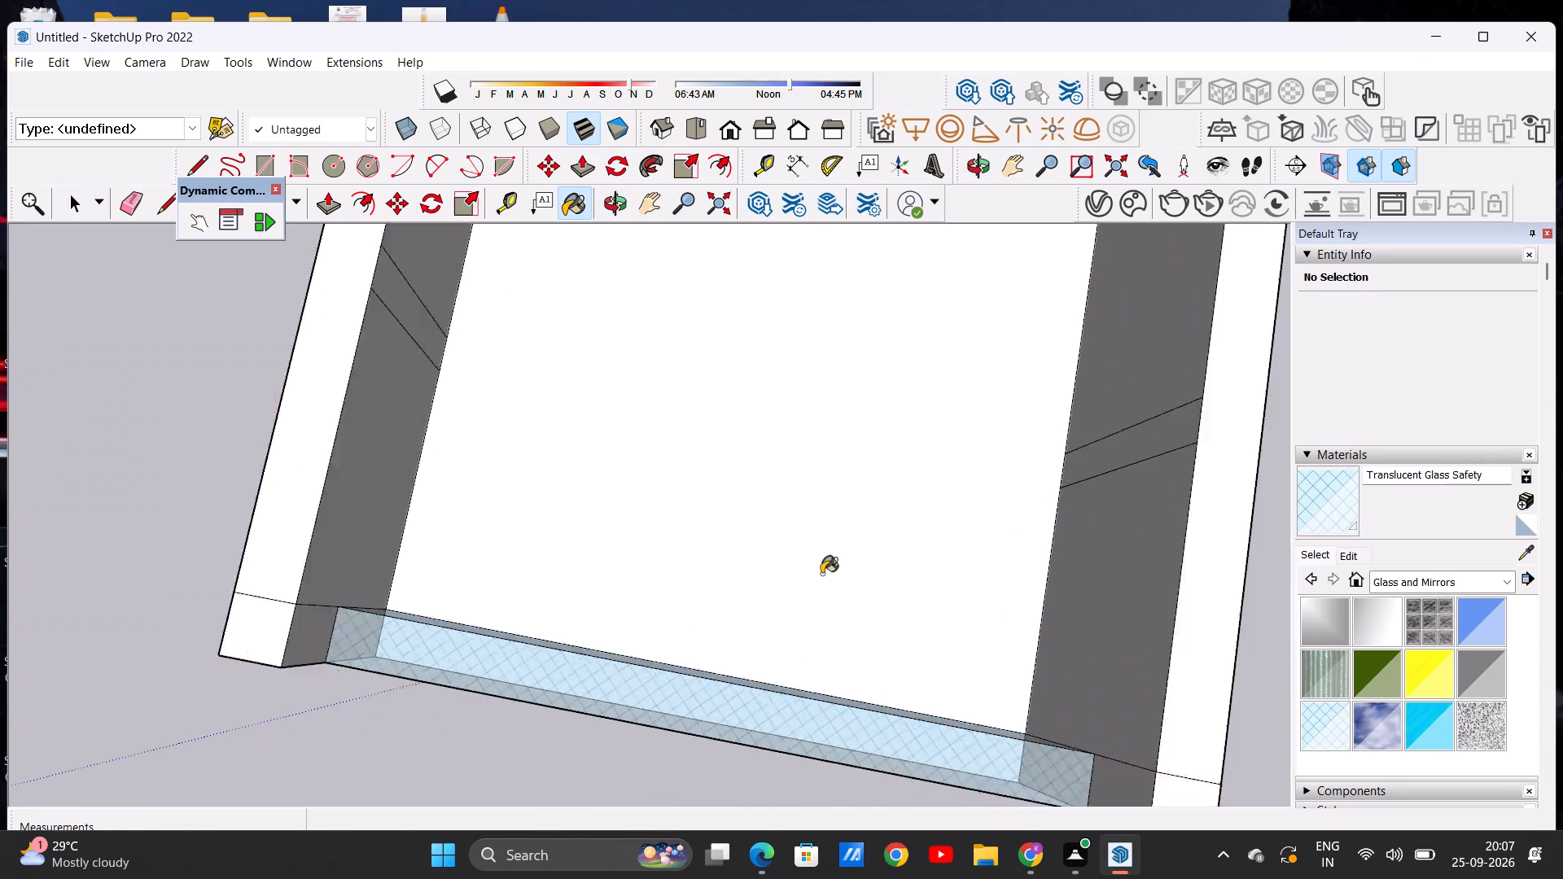
{"action": "scroll", "coordinate": [821, 574], "scroll_direction": "down", "scroll_amount": 7}
{"action": "middle_click_drag", "start_coordinate": [764, 817], "coordinate": [859, 361]}
{"action": "middle_click_drag", "start_coordinate": [814, 699], "coordinate": [887, 286]}
{"action": "scroll", "coordinate": [659, 462], "scroll_direction": "down", "scroll_amount": 5}
{"action": "middle_click_drag", "start_coordinate": [760, 469], "coordinate": [725, 399]}
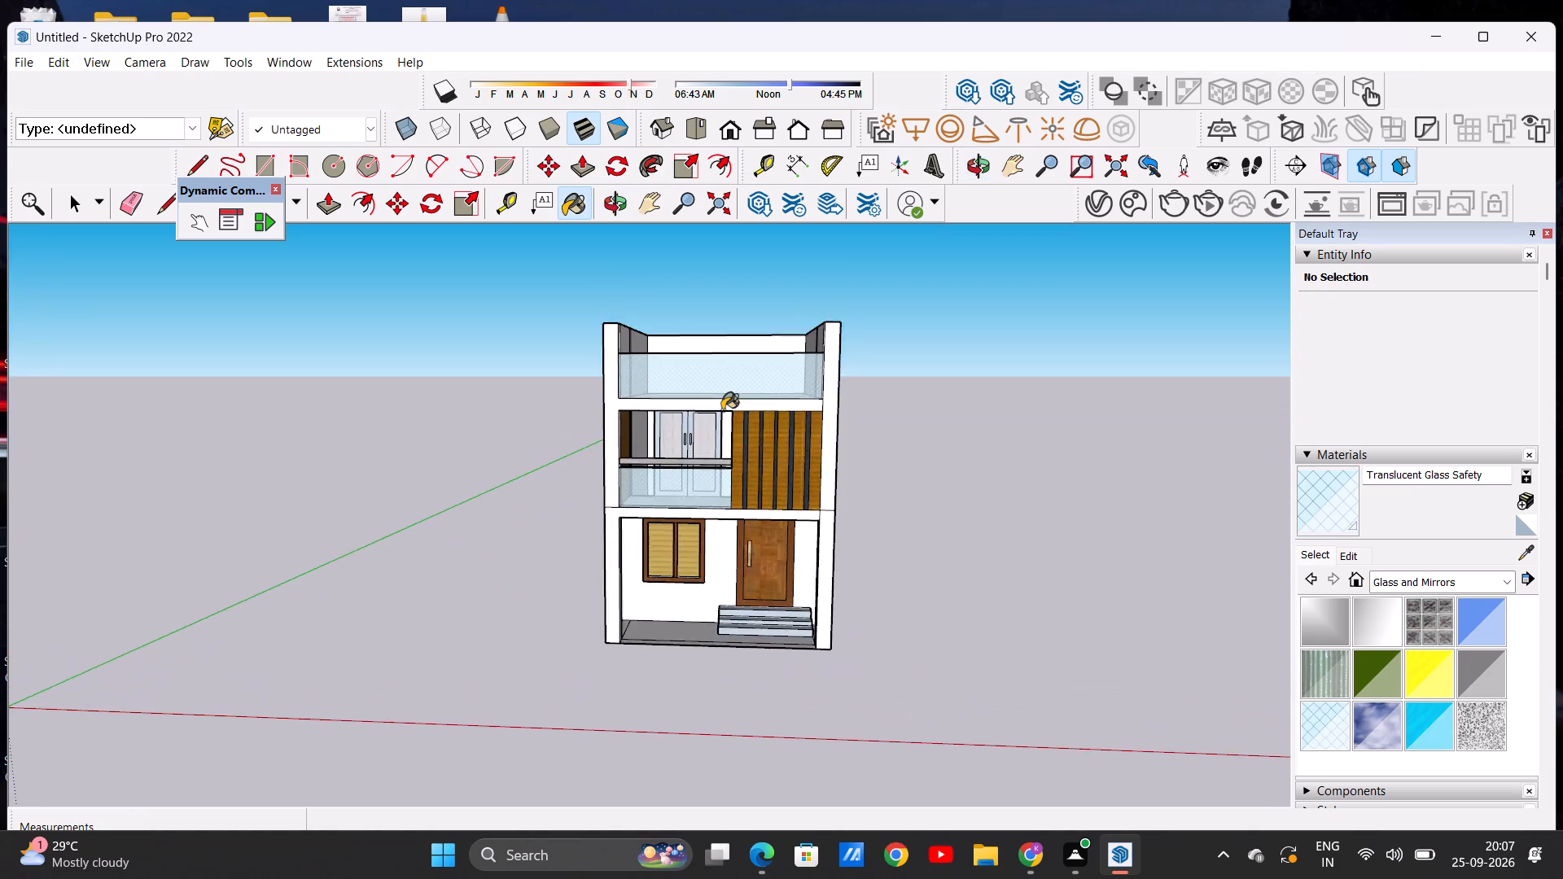
{"action": "scroll", "coordinate": [722, 410], "scroll_direction": "down", "scroll_amount": 3}
{"action": "scroll", "coordinate": [778, 392], "scroll_direction": "up", "scroll_amount": 6}
{"action": "key", "text": "space"}
Examine the top-floor glass parapet and side walls against the first-floor balcony from the front and at an angle.
{"action": "middle_click", "coordinate": [781, 391]}
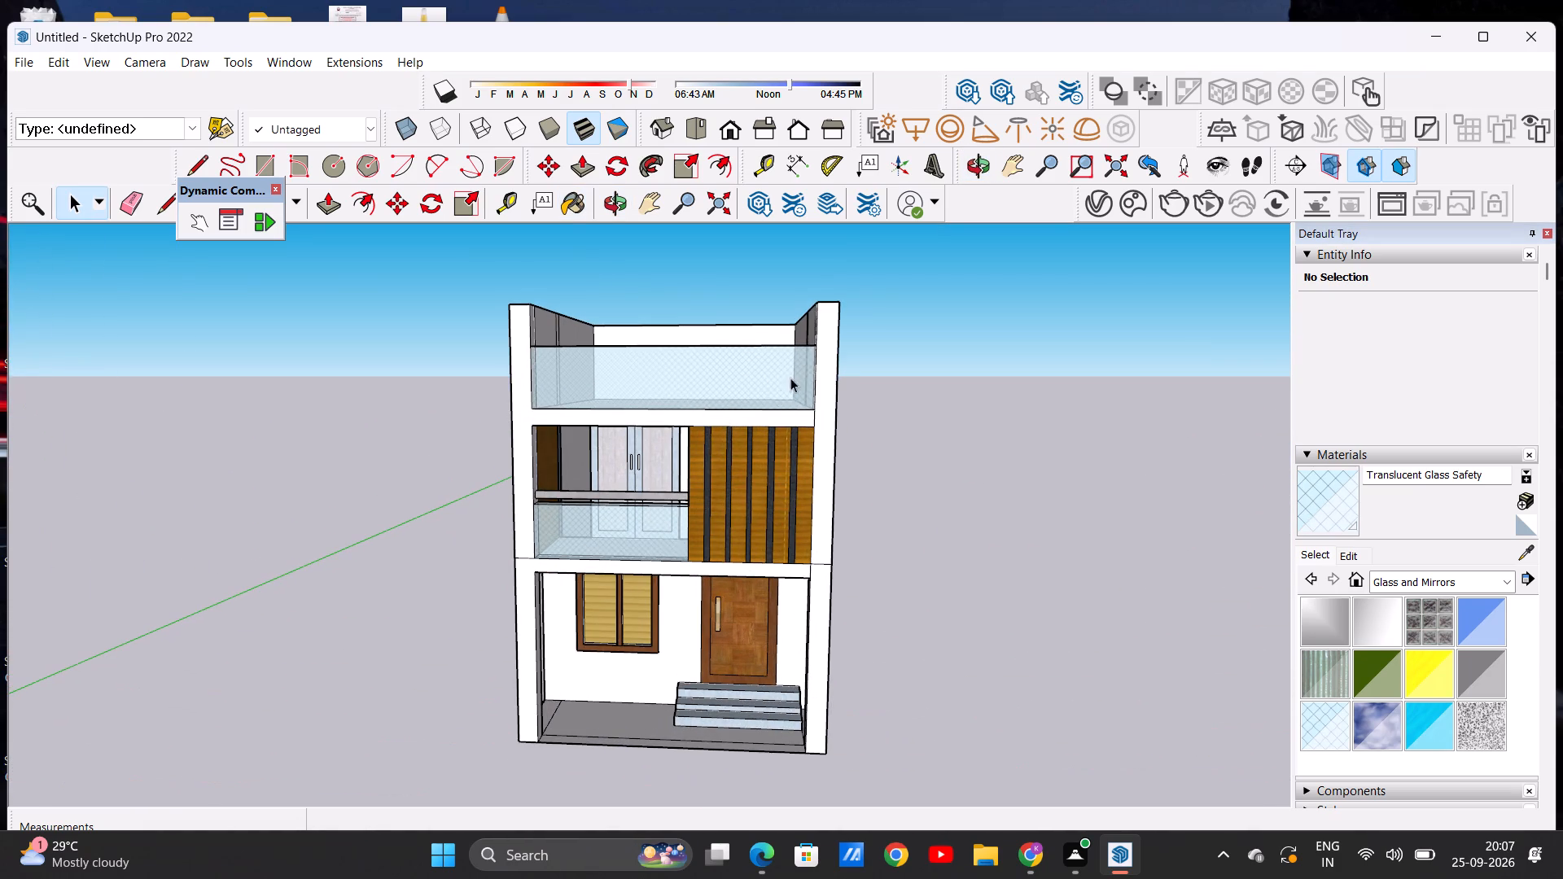
{"action": "scroll", "coordinate": [803, 358], "scroll_direction": "up", "scroll_amount": 5}
{"action": "scroll", "coordinate": [799, 385], "scroll_direction": "down", "scroll_amount": 9}
{"action": "scroll", "coordinate": [729, 311], "scroll_direction": "up", "scroll_amount": 7}
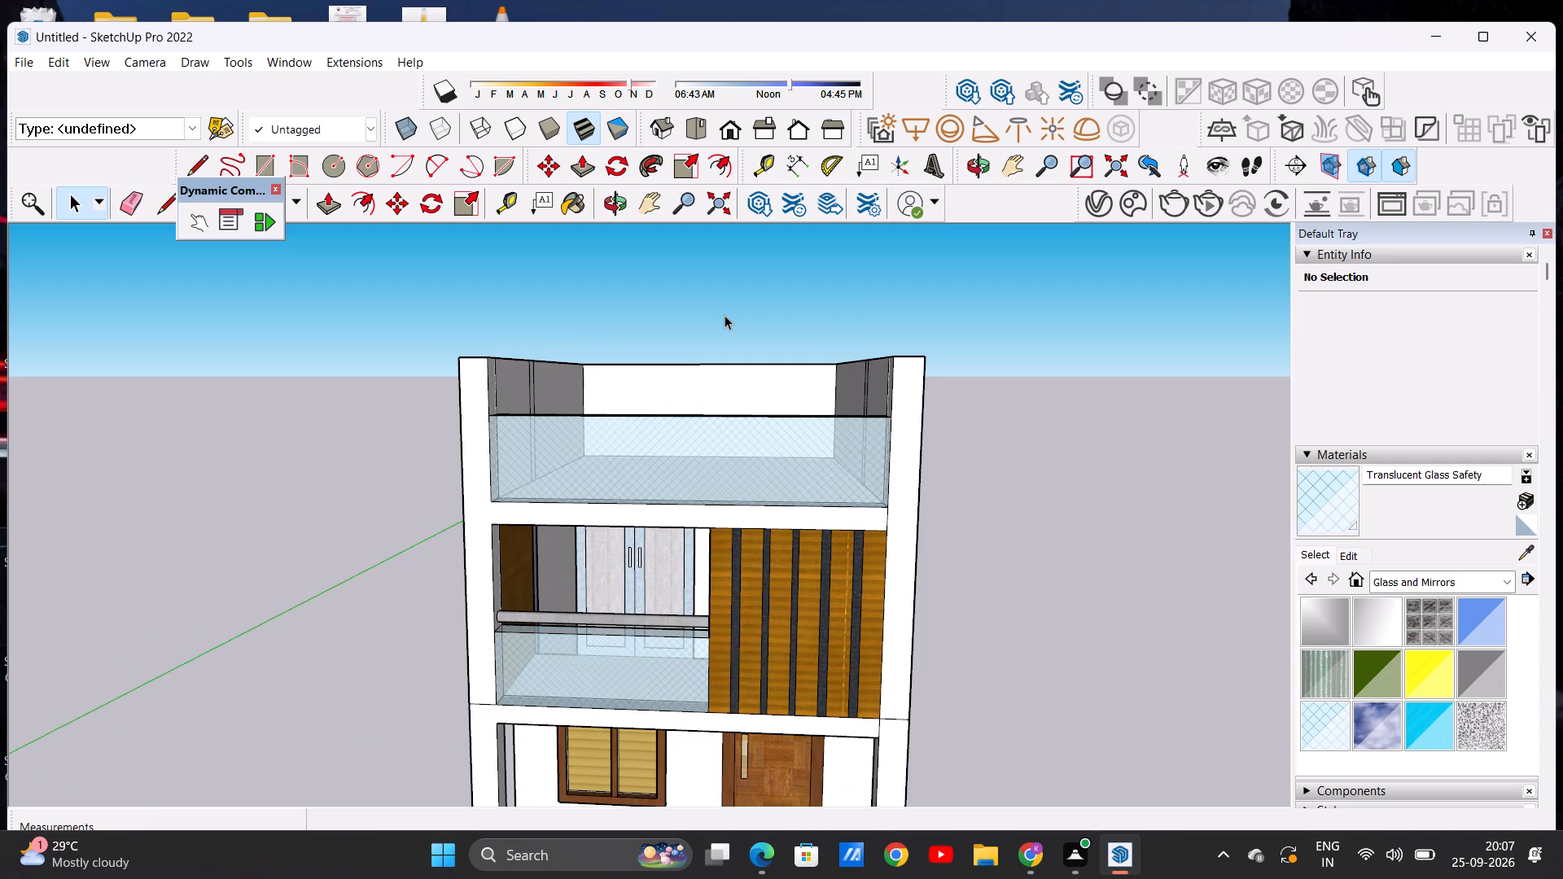
{"action": "scroll", "coordinate": [725, 315], "scroll_direction": "down", "scroll_amount": 6}
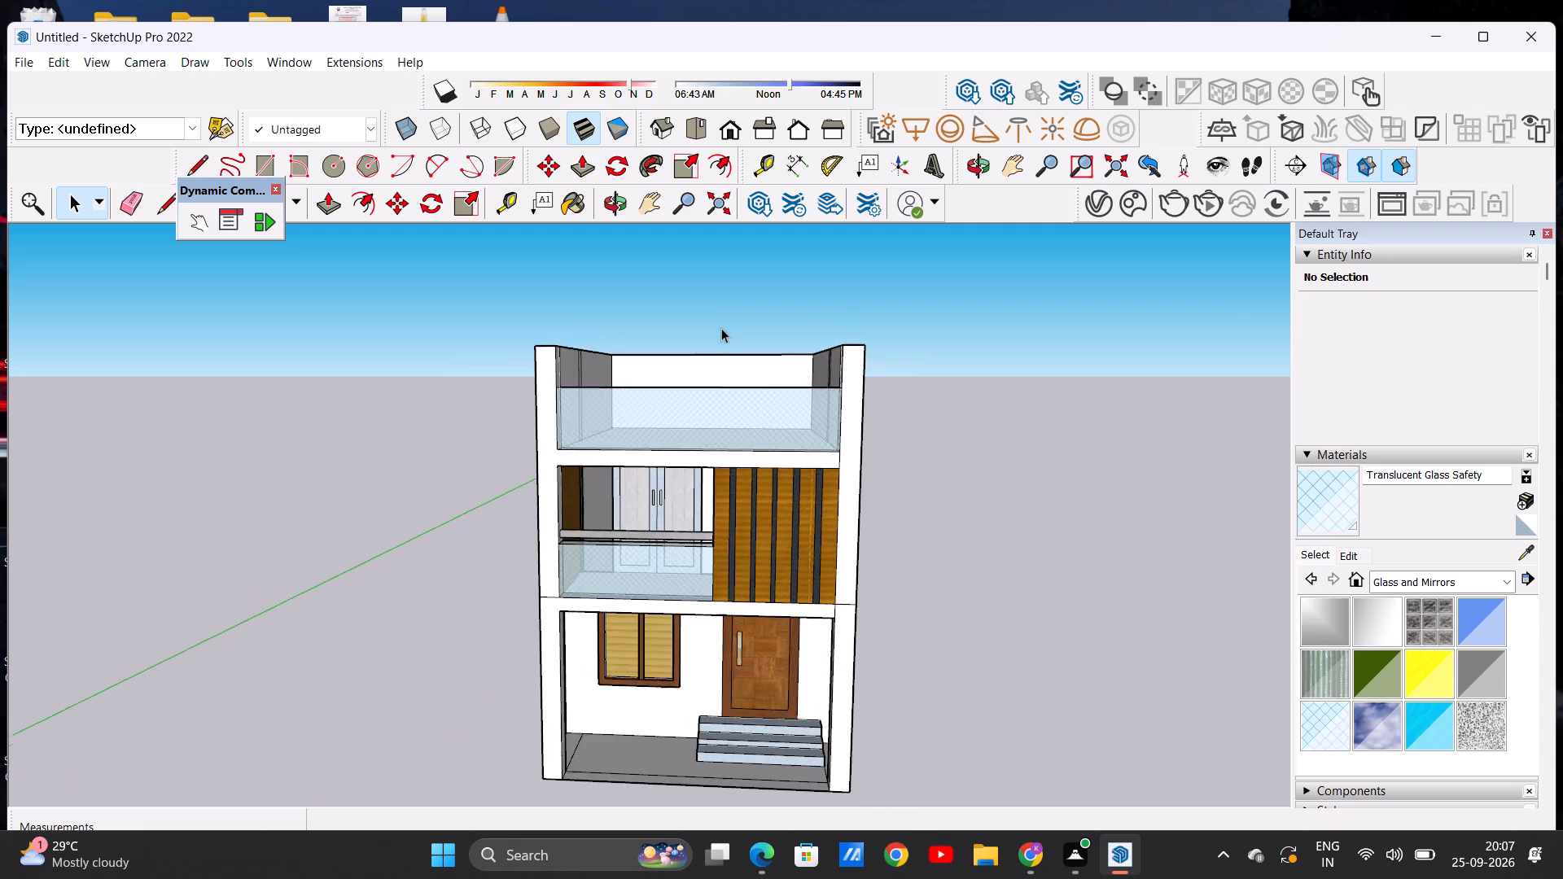
{"action": "middle_click_drag", "start_coordinate": [715, 366], "coordinate": [545, 430]}
{"action": "scroll", "coordinate": [615, 353], "scroll_direction": "up", "scroll_amount": 7}
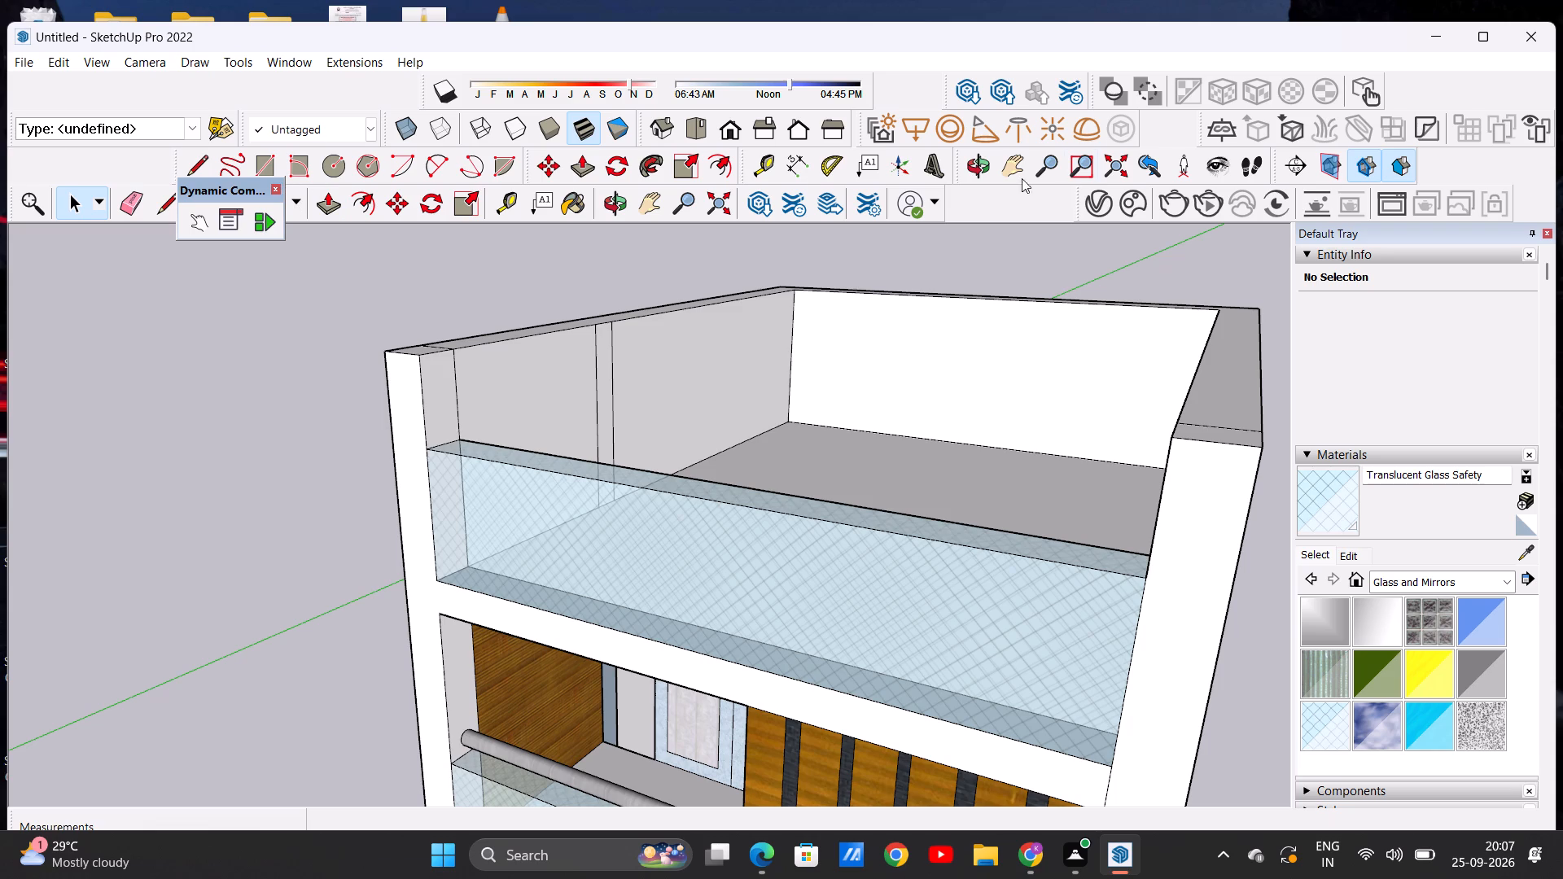
{"action": "left_click", "coordinate": [154, 204]}
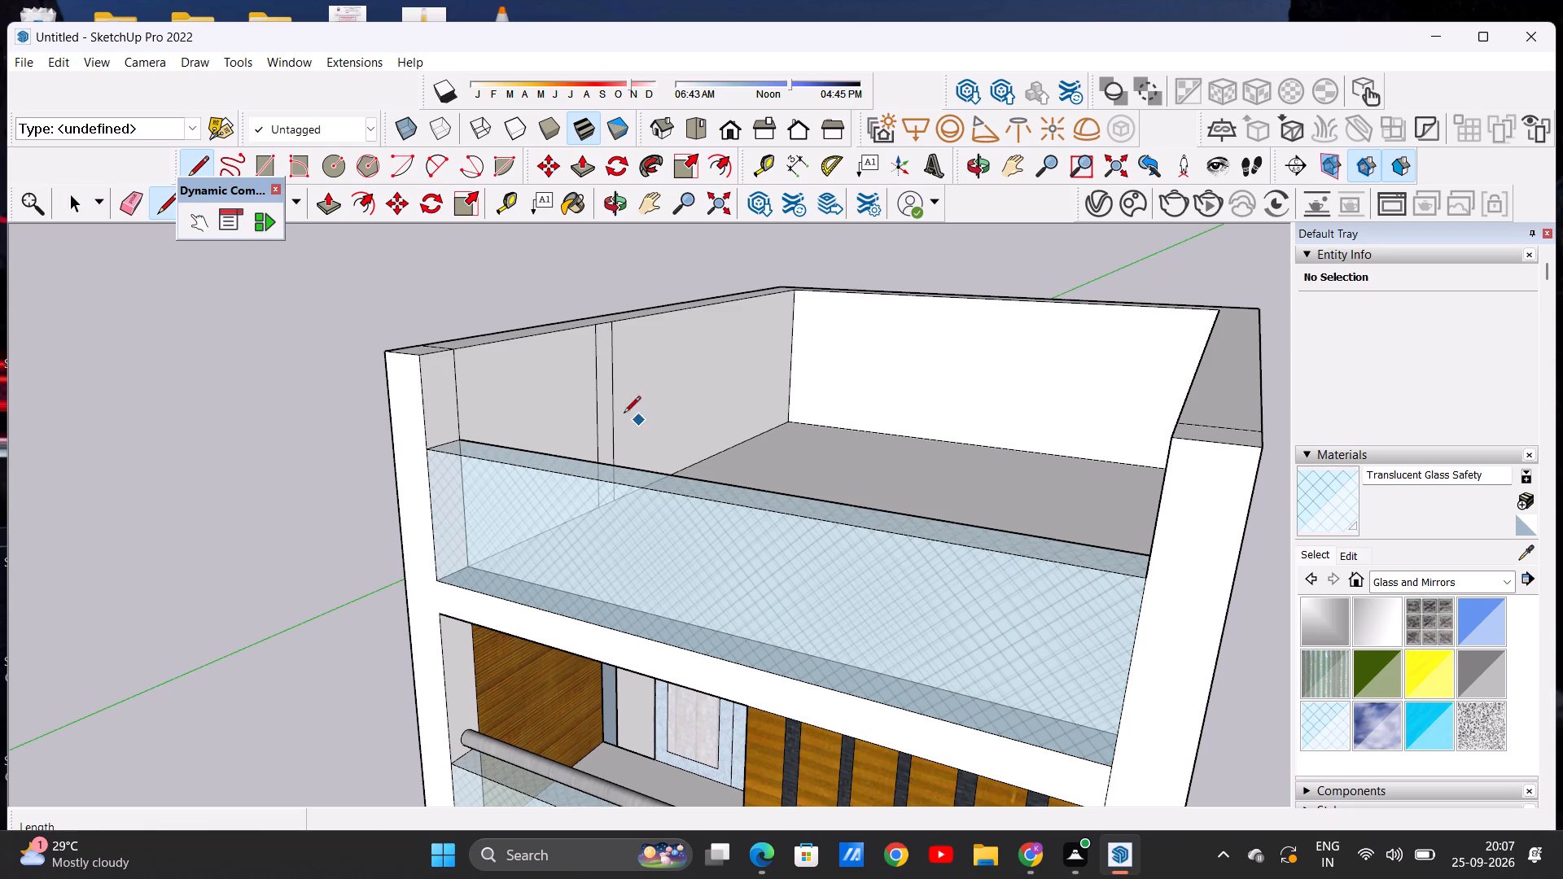
{"action": "key", "text": "space"}
{"action": "middle_click_drag", "start_coordinate": [570, 469], "coordinate": [669, 464]}
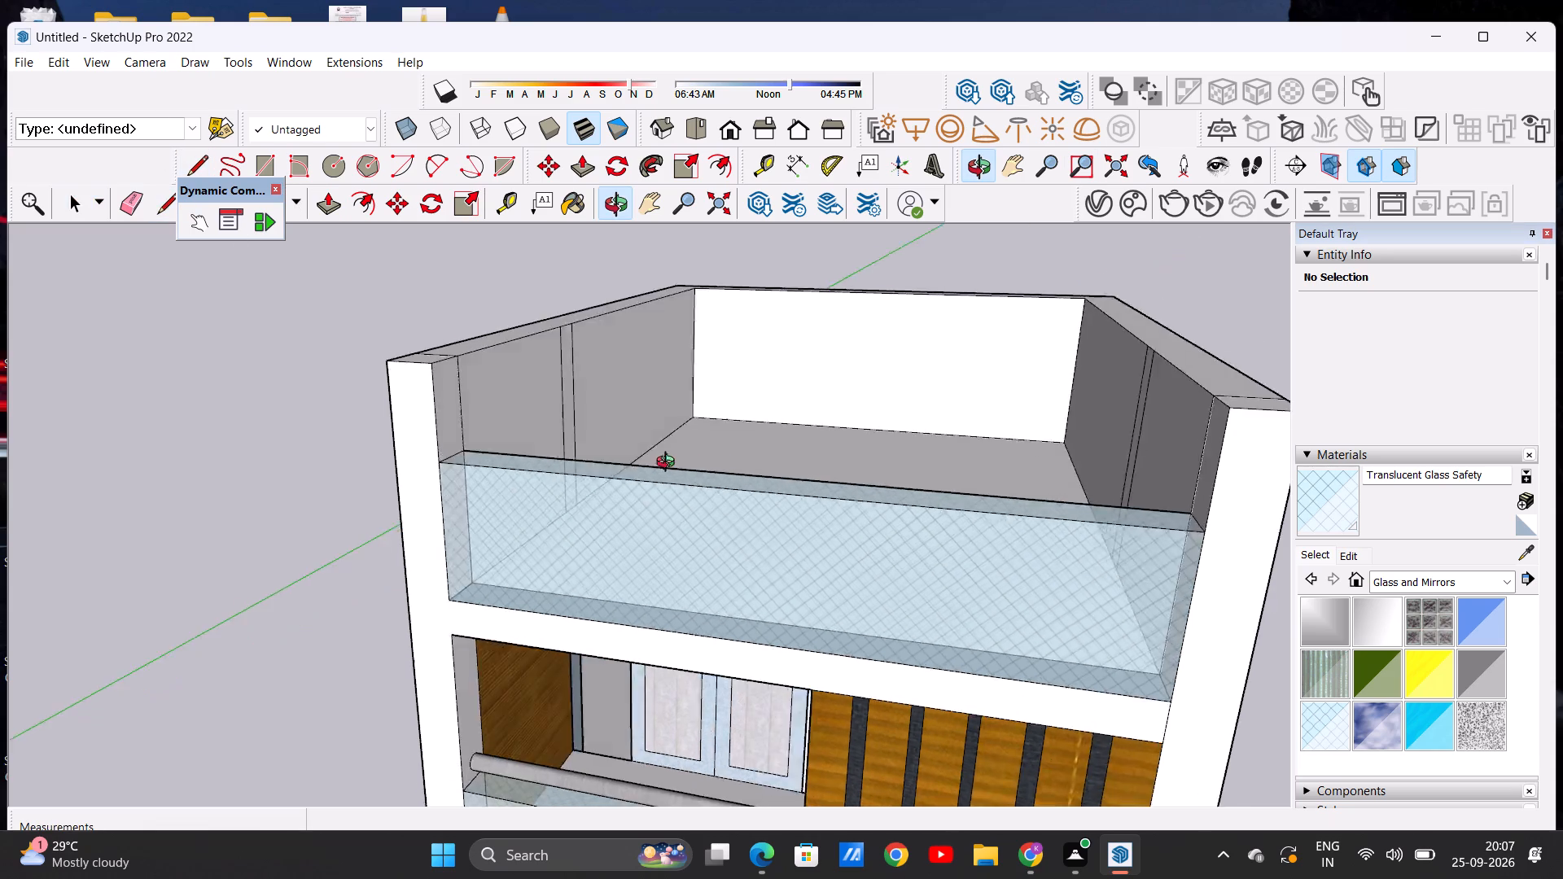
{"action": "middle_click_drag", "start_coordinate": [669, 464], "coordinate": [737, 404]}
{"action": "scroll", "coordinate": [738, 404], "scroll_direction": "down", "scroll_amount": 4}
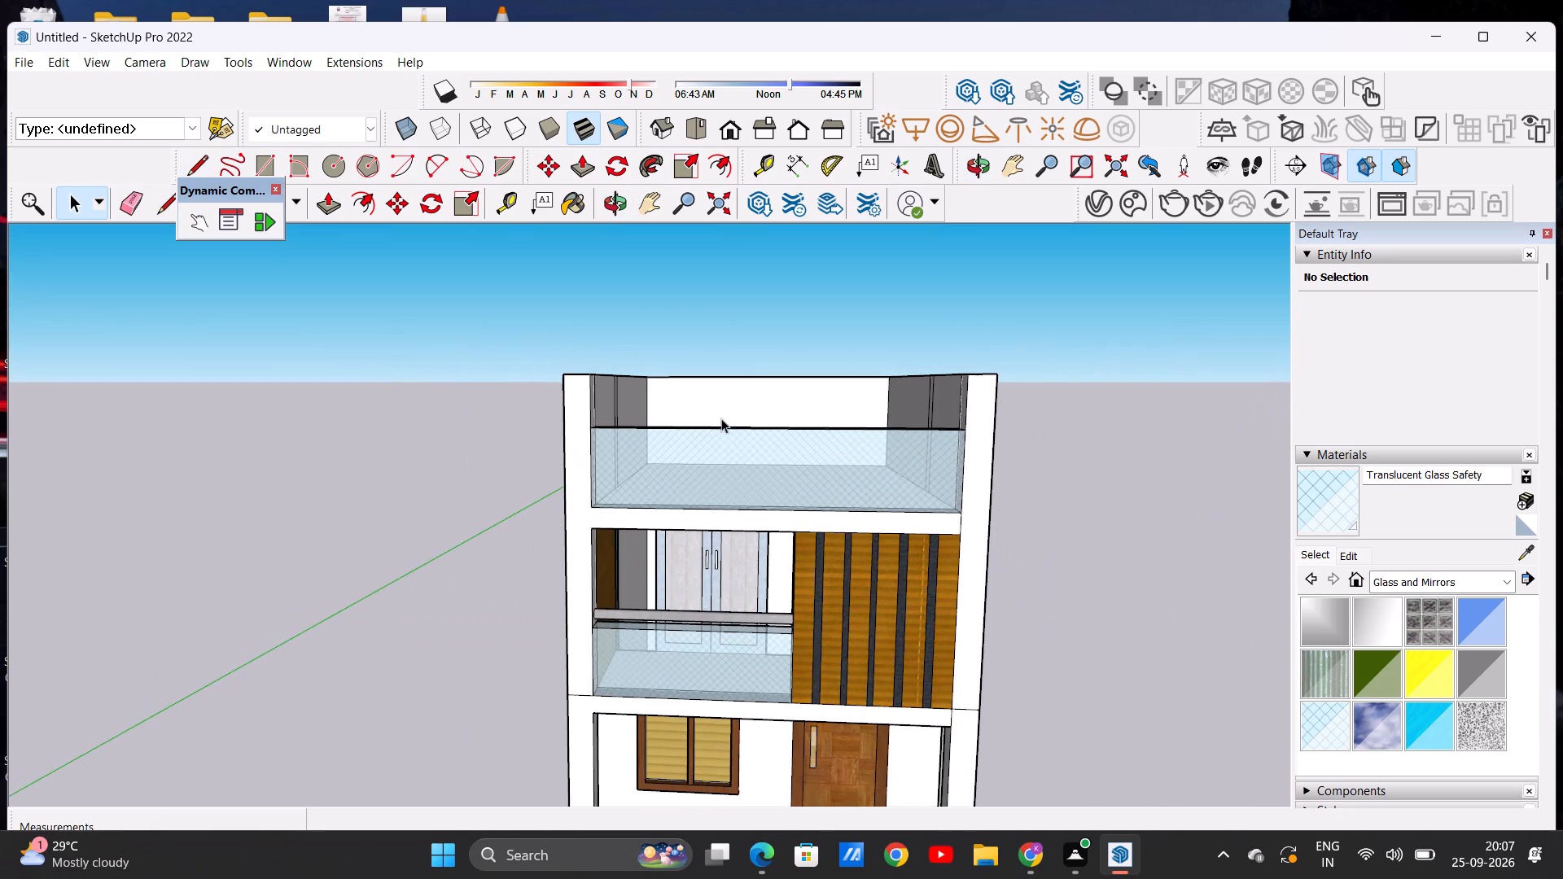
{"action": "middle_click_drag", "start_coordinate": [789, 441], "coordinate": [765, 524]}
{"action": "scroll", "coordinate": [628, 431], "scroll_direction": "up", "scroll_amount": 1}
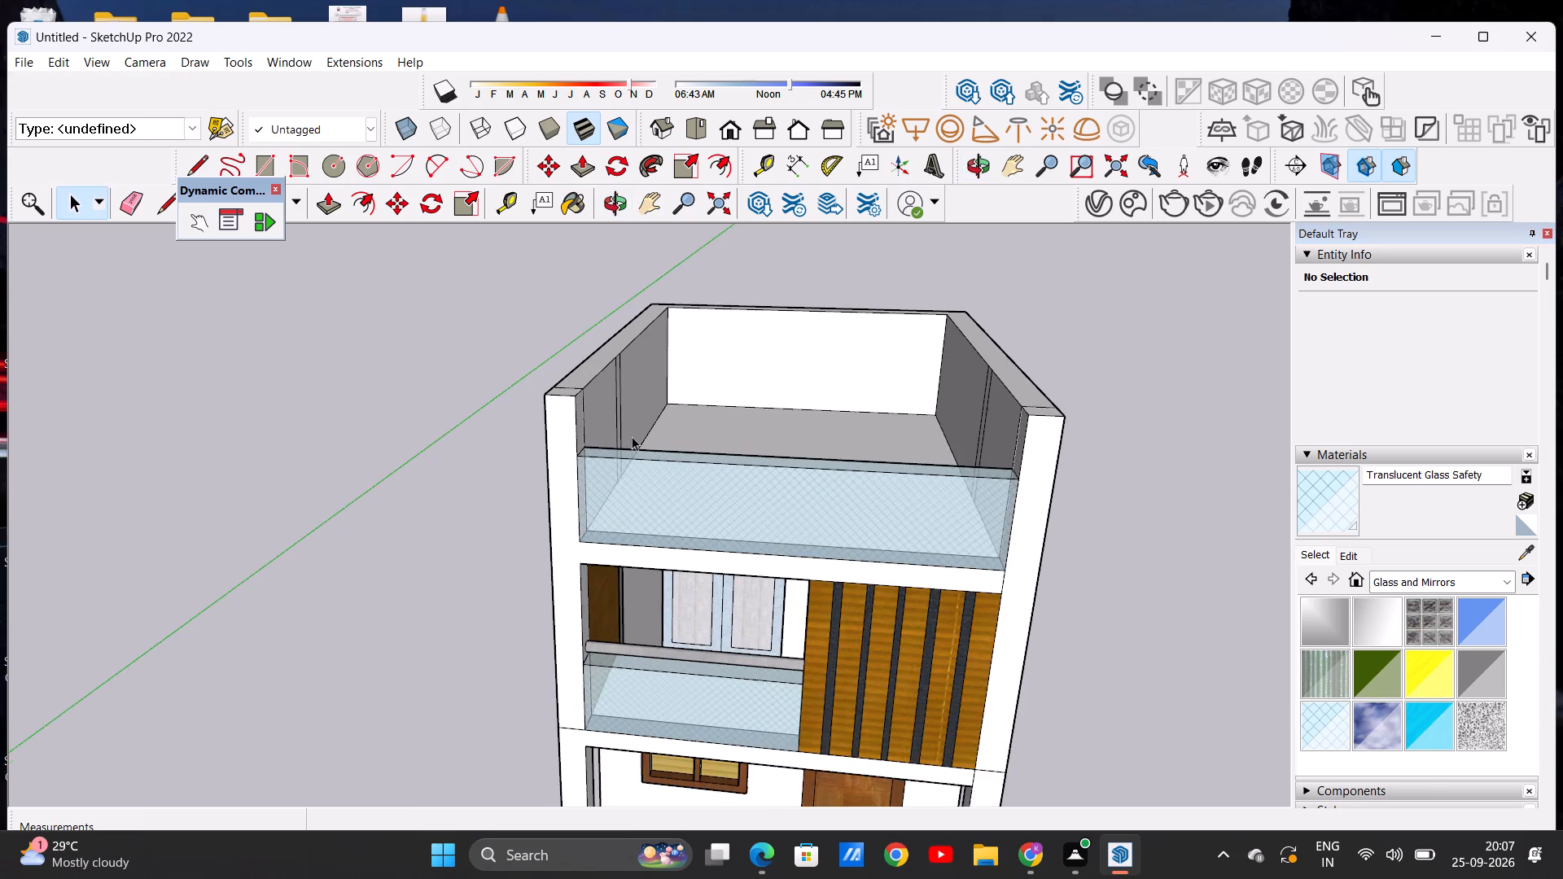
Draw a circle of about 15/16" radius on the left front pillar's inner face, just above the glass parapet.
{"action": "middle_click_drag", "start_coordinate": [611, 483], "coordinate": [501, 546]}
{"action": "scroll", "coordinate": [538, 445], "scroll_direction": "up", "scroll_amount": 6}
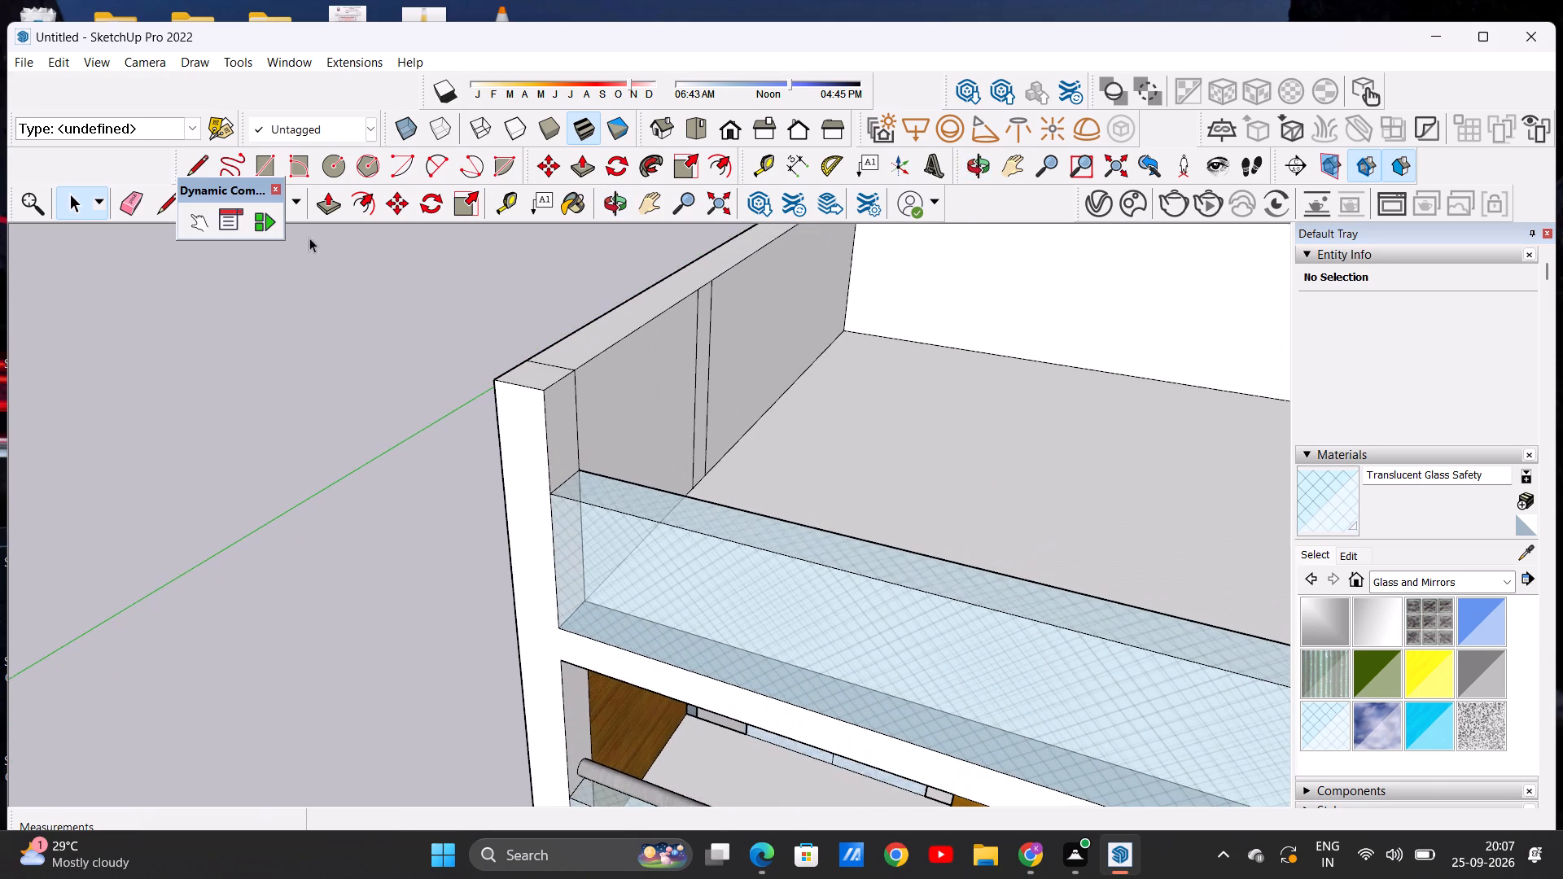
{"action": "left_click", "coordinate": [335, 164]}
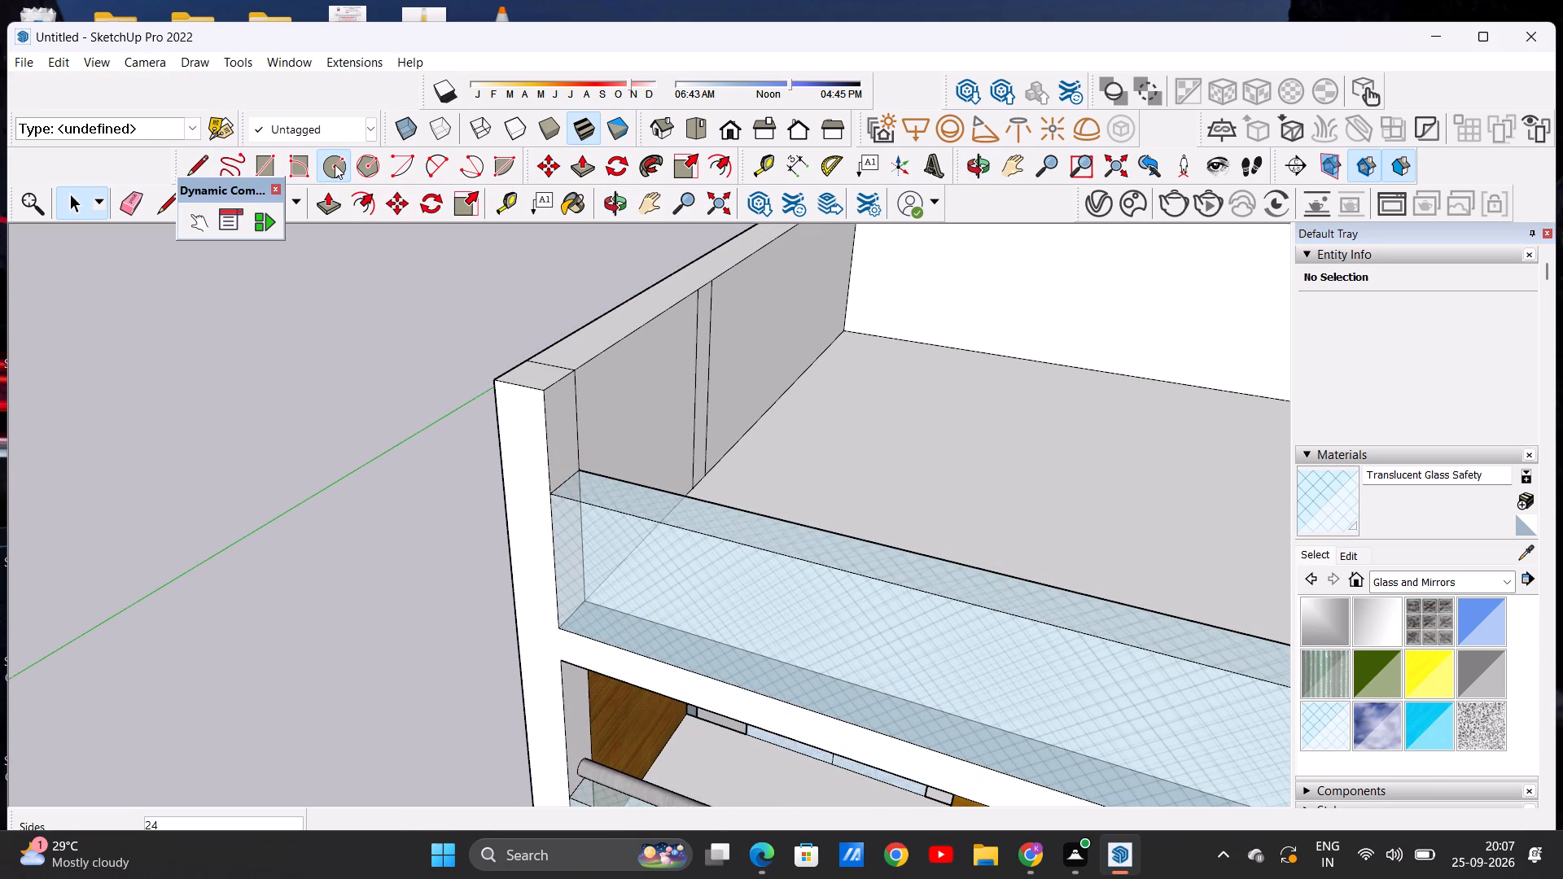
{"action": "scroll", "coordinate": [573, 442], "scroll_direction": "up", "scroll_amount": 7}
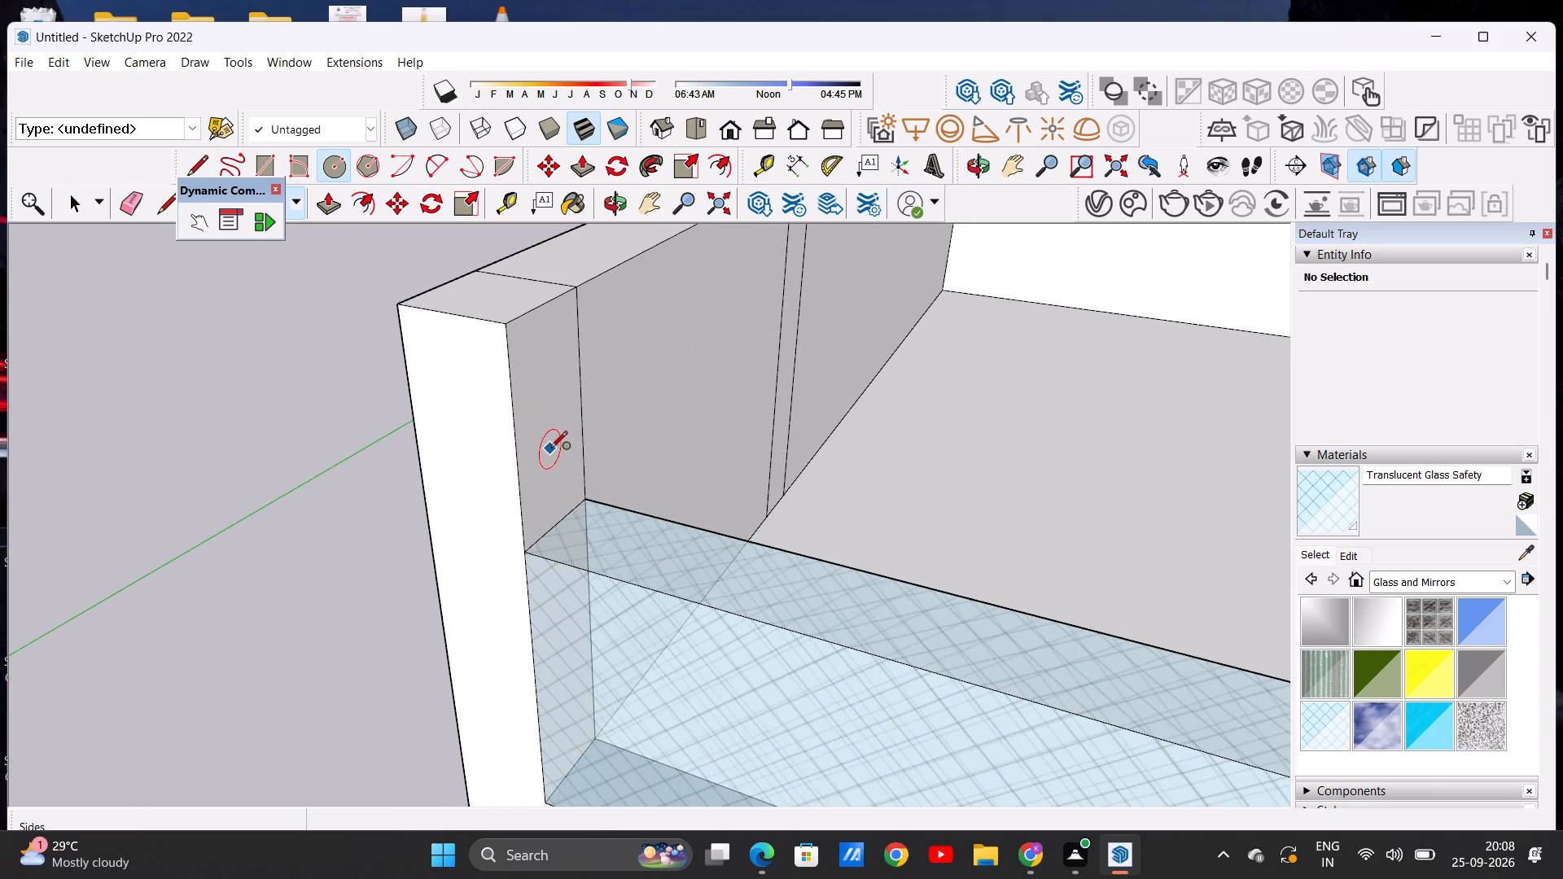
{"action": "left_click", "coordinate": [550, 449]}
{"action": "left_click", "coordinate": [551, 428]}
{"action": "key", "text": "space"}
Push/Pull the circle about 5' 6 7/8" across to the opposite front pillar to form a round handrail.
{"action": "left_click", "coordinate": [329, 201]}
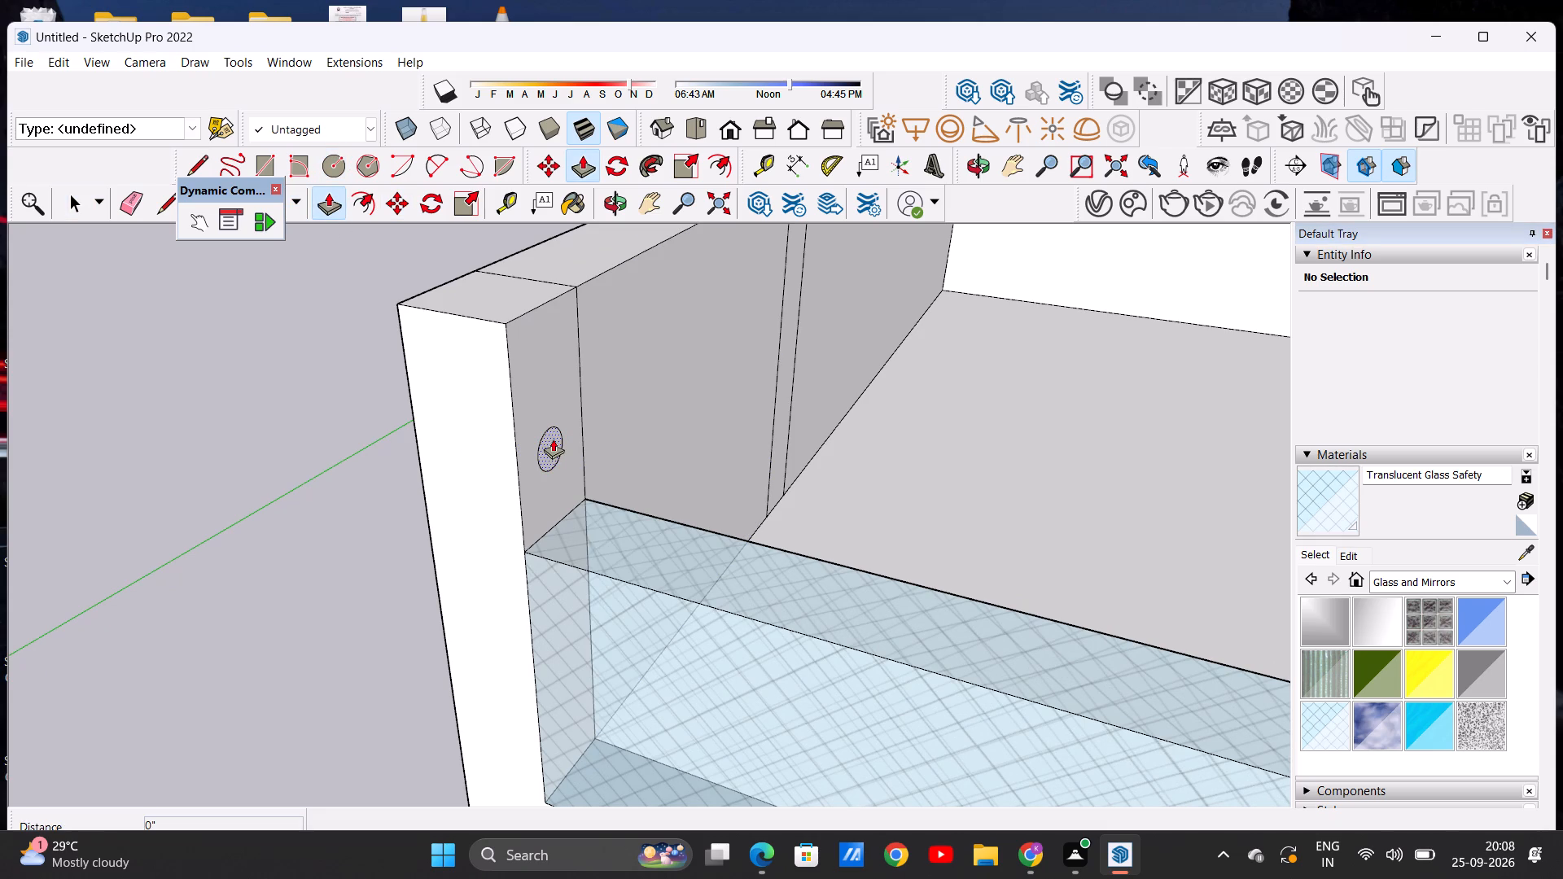
{"action": "left_click", "coordinate": [552, 439]}
{"action": "scroll", "coordinate": [666, 456], "scroll_direction": "down", "scroll_amount": 8}
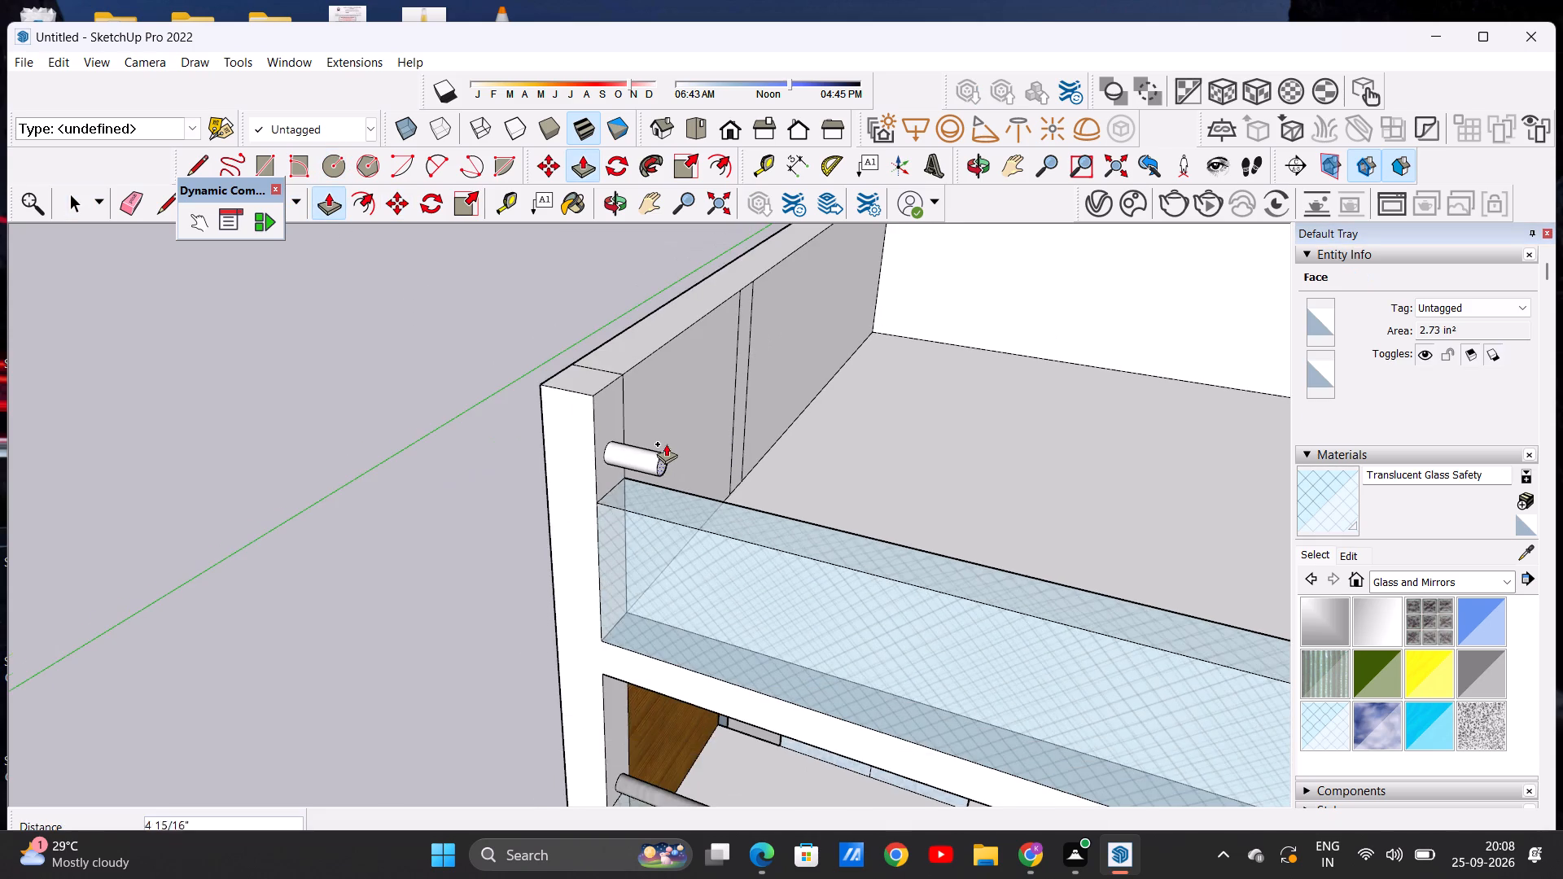
{"action": "scroll", "coordinate": [667, 444], "scroll_direction": "down", "scroll_amount": 8}
{"action": "middle_click_drag", "start_coordinate": [993, 529], "coordinate": [1066, 543]}
{"action": "scroll", "coordinate": [1009, 474], "scroll_direction": "up", "scroll_amount": 12}
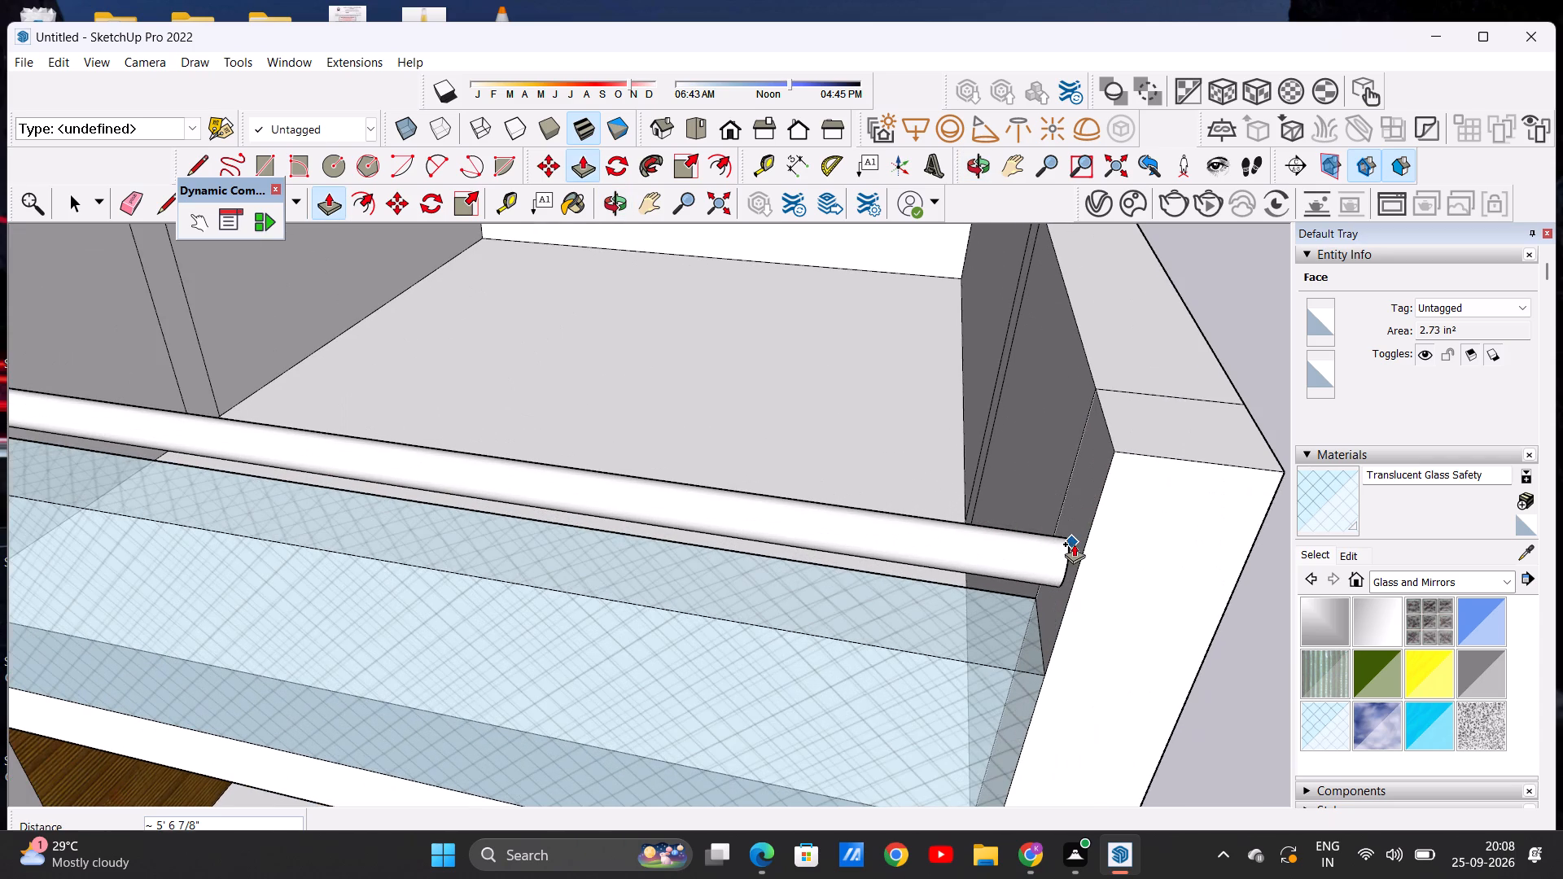
{"action": "left_click", "coordinate": [1066, 537]}
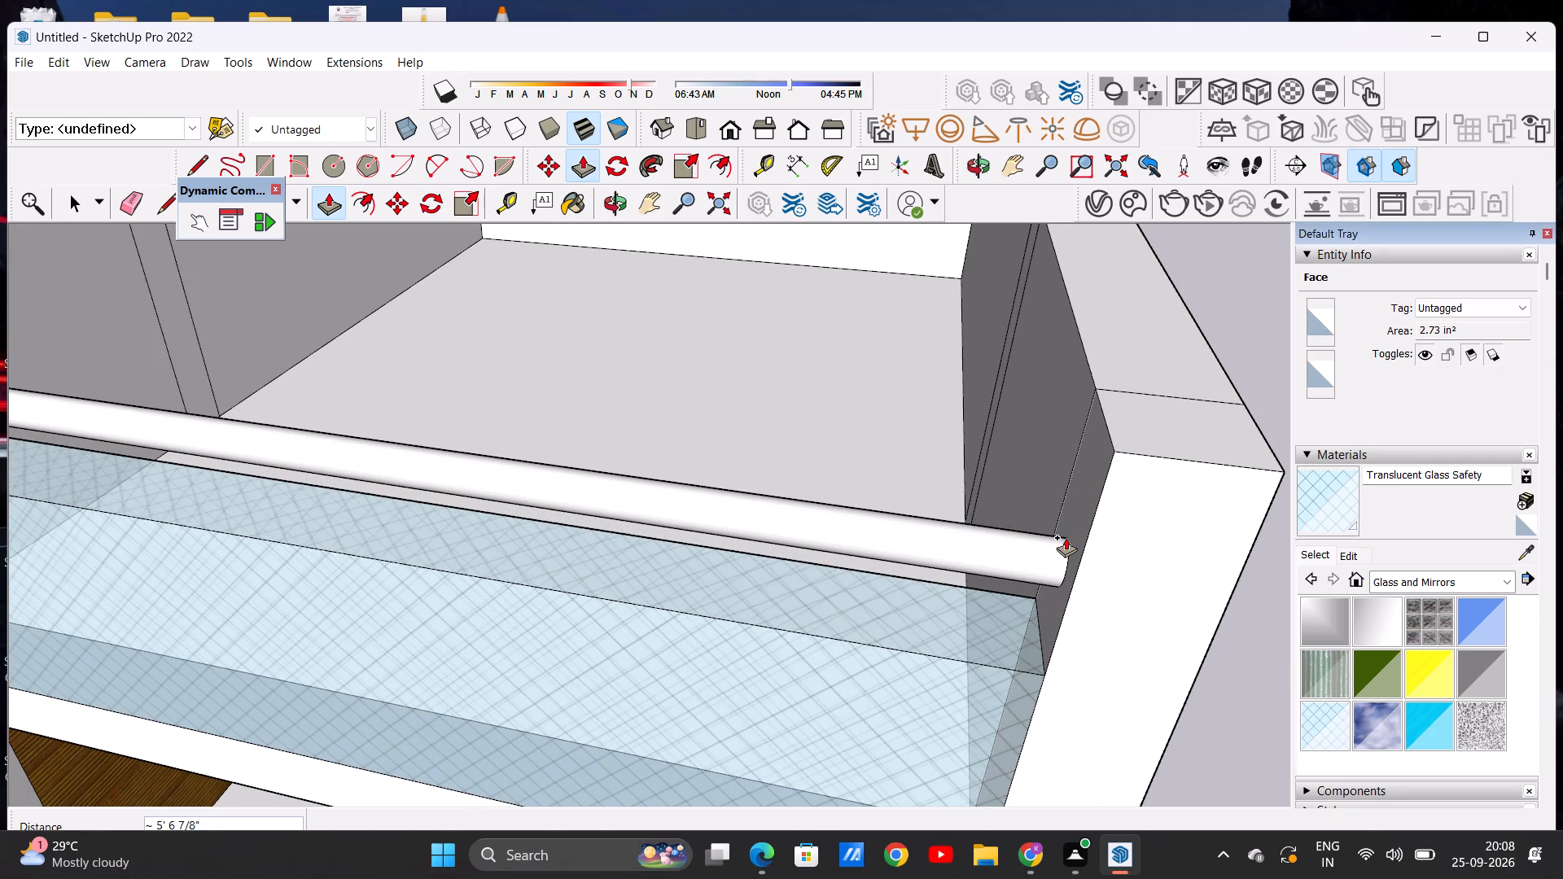
{"action": "key", "text": "space"}
Paint the top-floor handrail with the Aluminum material from the Metal collection.
{"action": "scroll", "coordinate": [919, 401], "scroll_direction": "down", "scroll_amount": 6}
{"action": "middle_click_drag", "start_coordinate": [886, 674], "coordinate": [892, 541]}
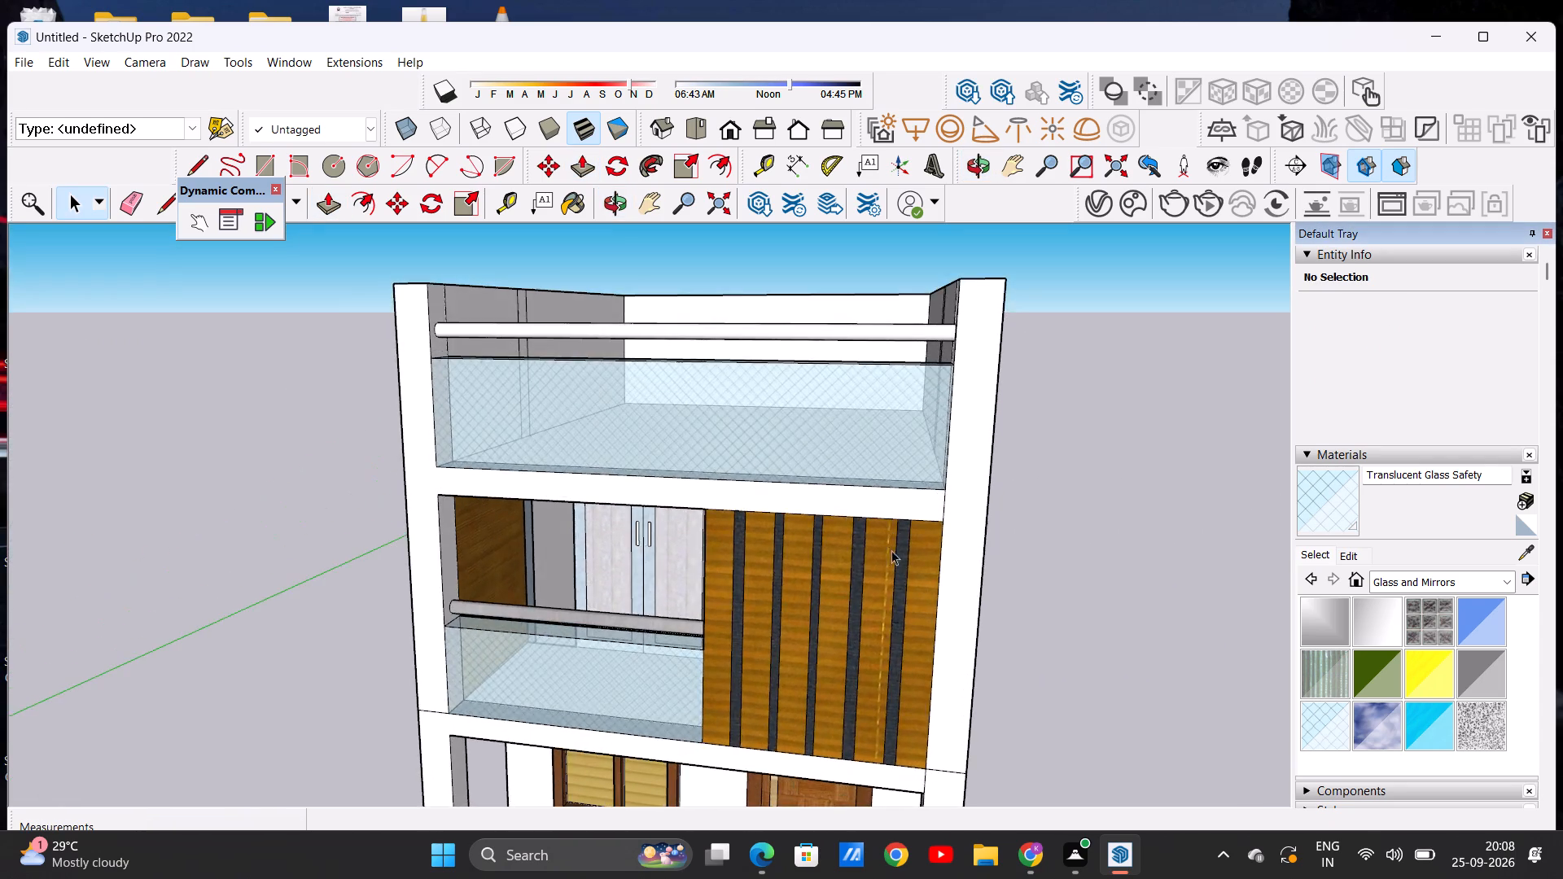
{"action": "scroll", "coordinate": [890, 577], "scroll_direction": "down", "scroll_amount": 6}
{"action": "scroll", "coordinate": [694, 374], "scroll_direction": "up", "scroll_amount": 4}
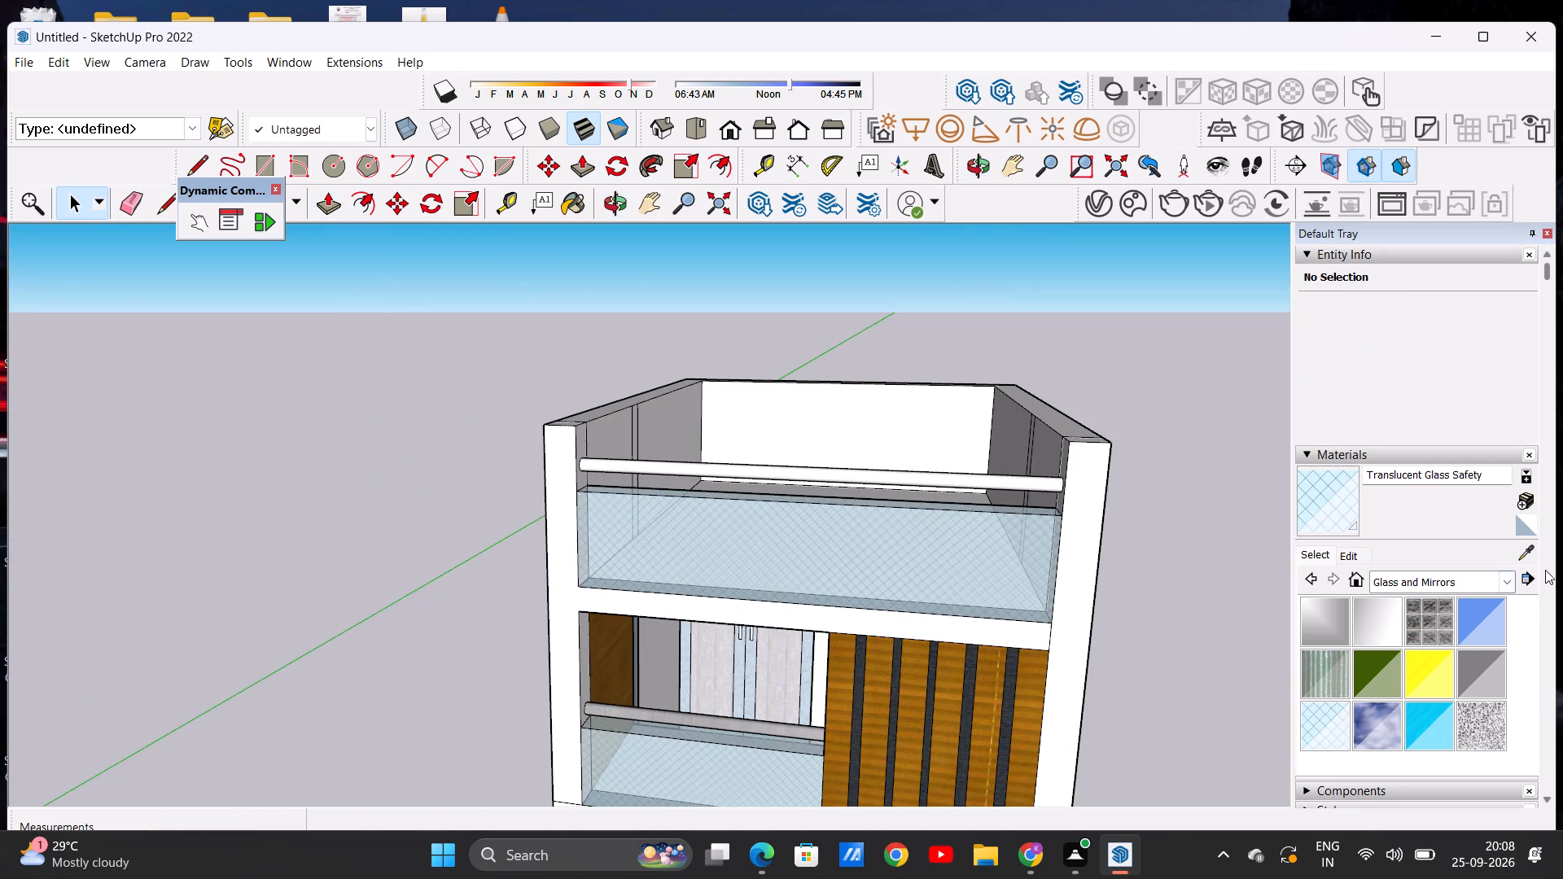
{"action": "left_click", "coordinate": [1507, 582]}
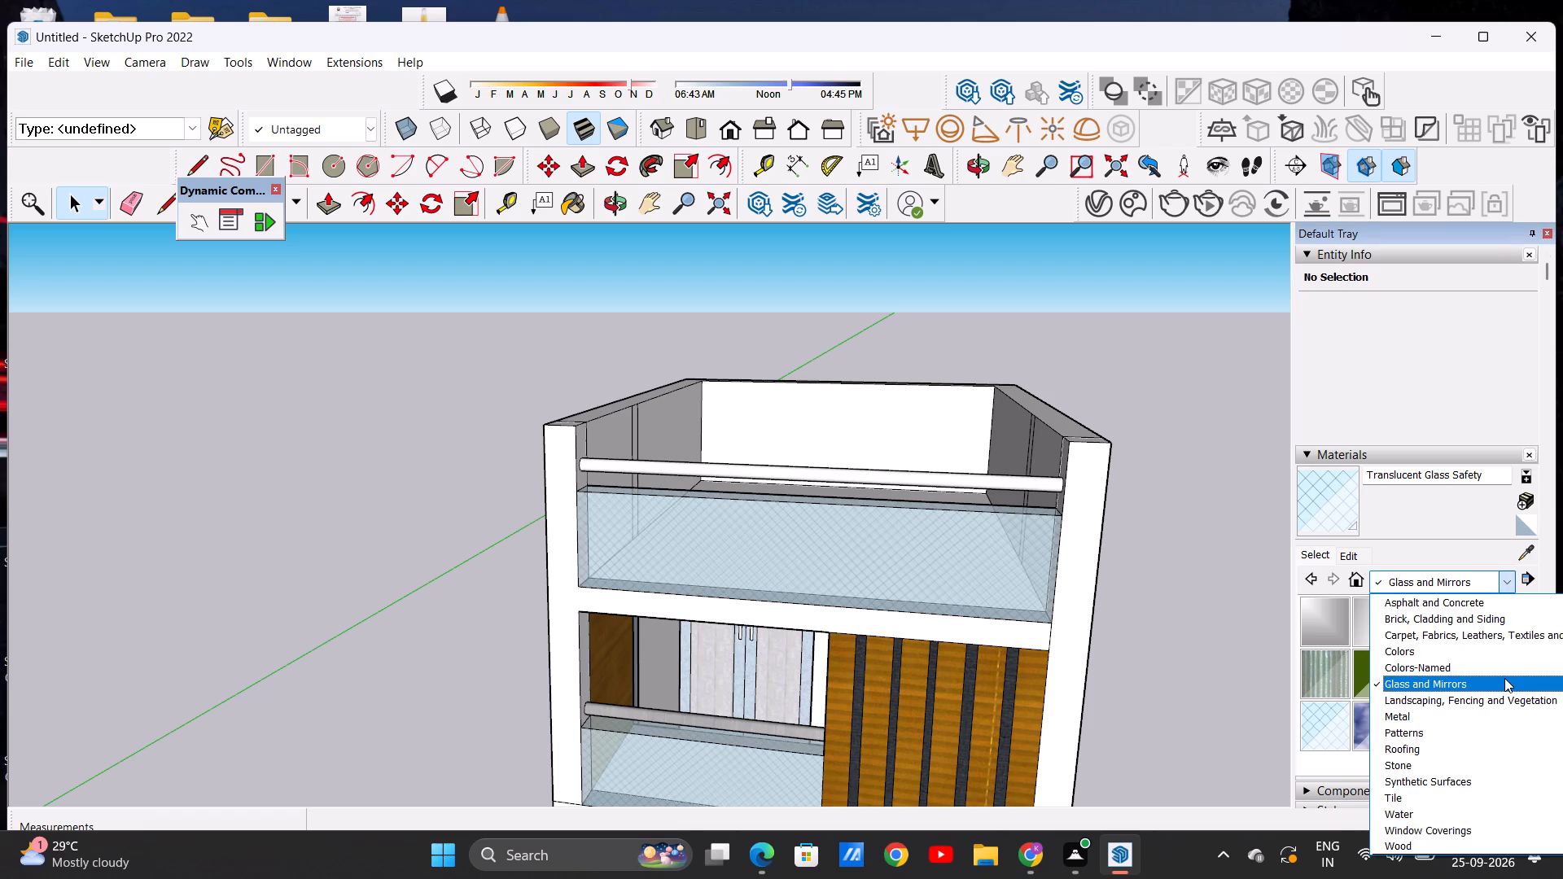
{"action": "left_click", "coordinate": [1499, 715]}
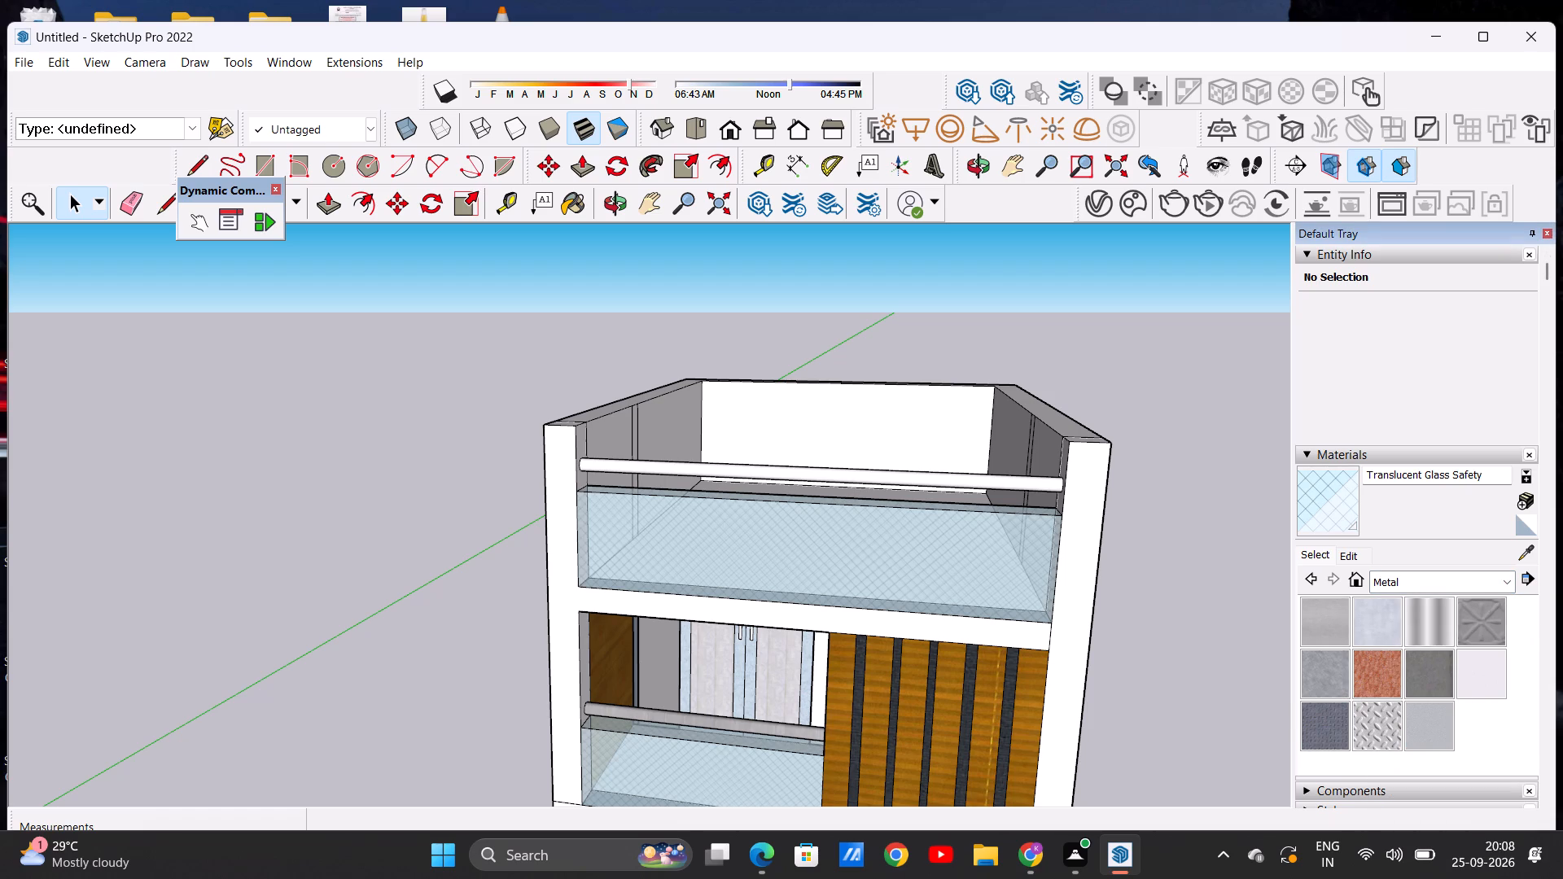
{"action": "left_click", "coordinate": [1315, 617]}
{"action": "scroll", "coordinate": [895, 457], "scroll_direction": "up", "scroll_amount": 7}
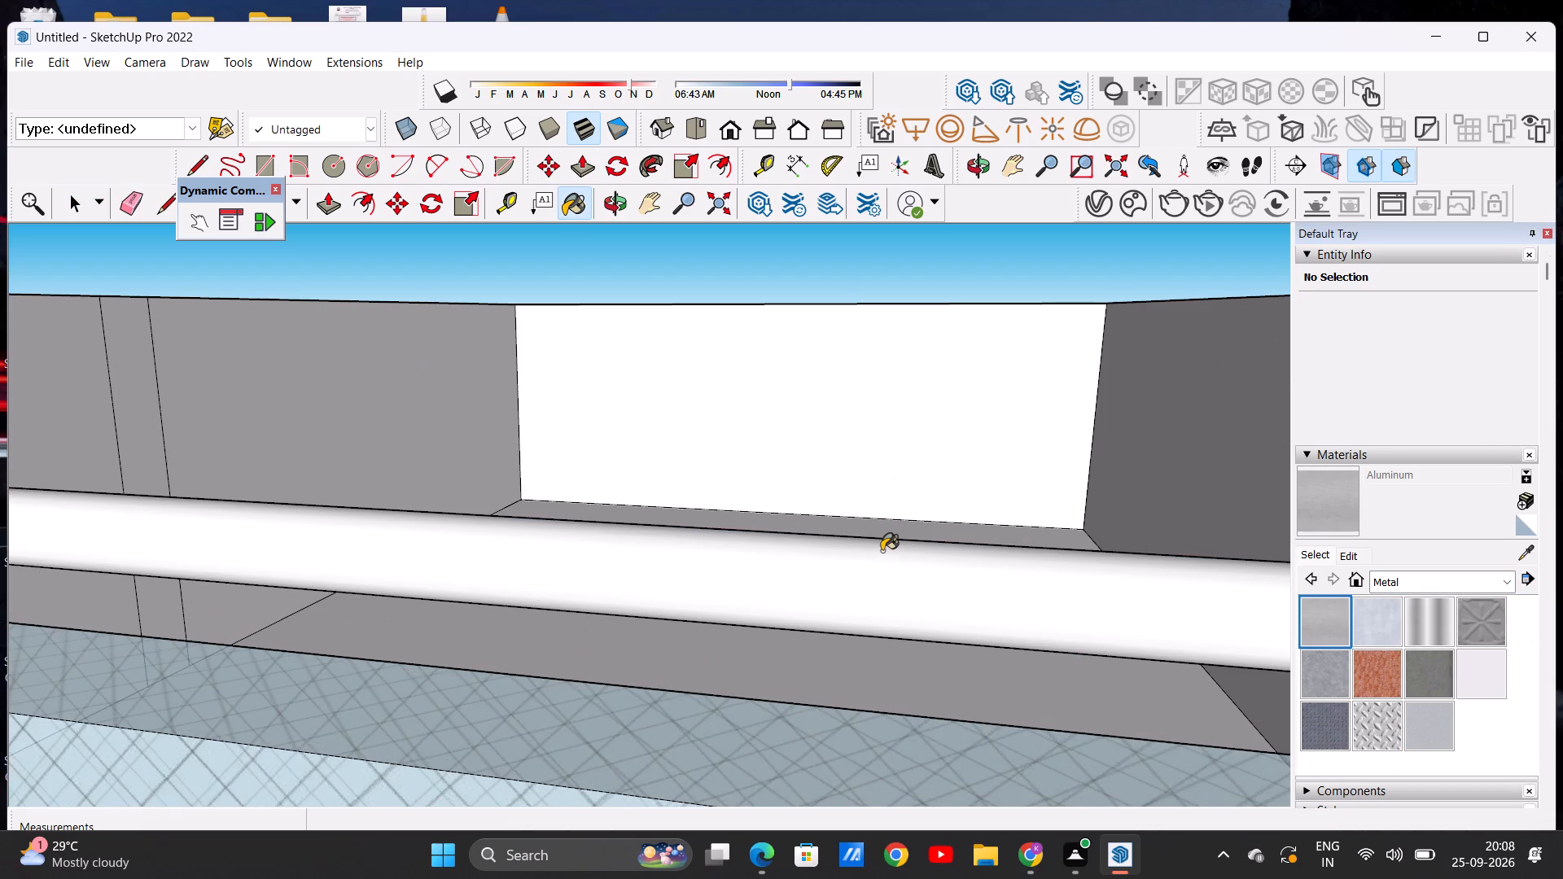
{"action": "left_click", "coordinate": [884, 572]}
{"action": "scroll", "coordinate": [907, 583], "scroll_direction": "down", "scroll_amount": 20}
{"action": "scroll", "coordinate": [907, 583], "scroll_direction": "down", "scroll_amount": 4}
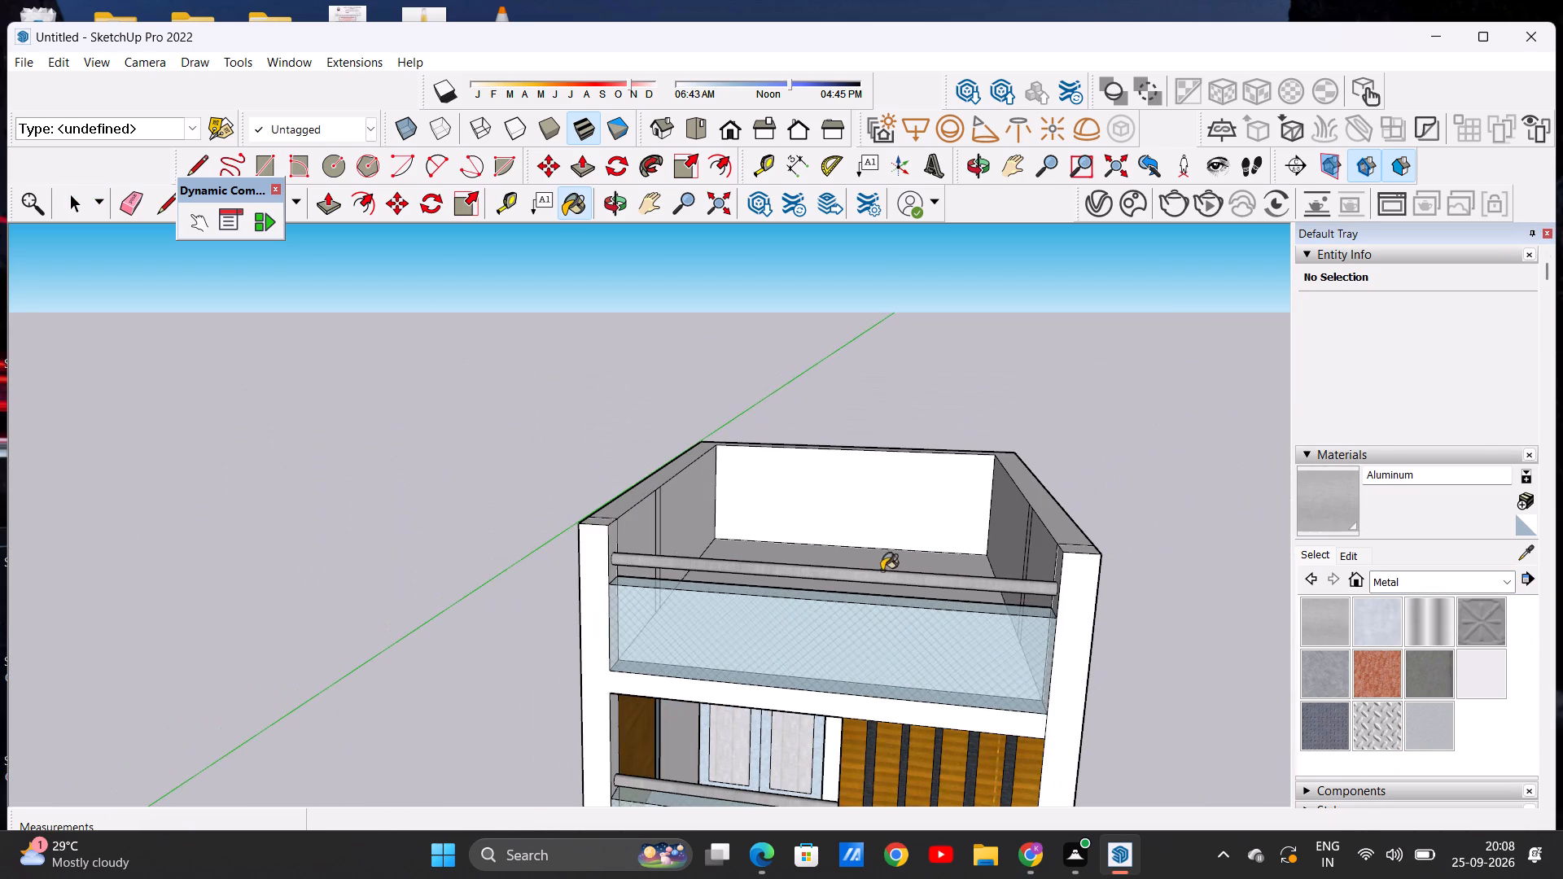
{"action": "scroll", "coordinate": [866, 572], "scroll_direction": "down", "scroll_amount": 2}
{"action": "key", "text": "space"}
{"action": "middle_click_drag", "start_coordinate": [869, 626], "coordinate": [870, 586]}
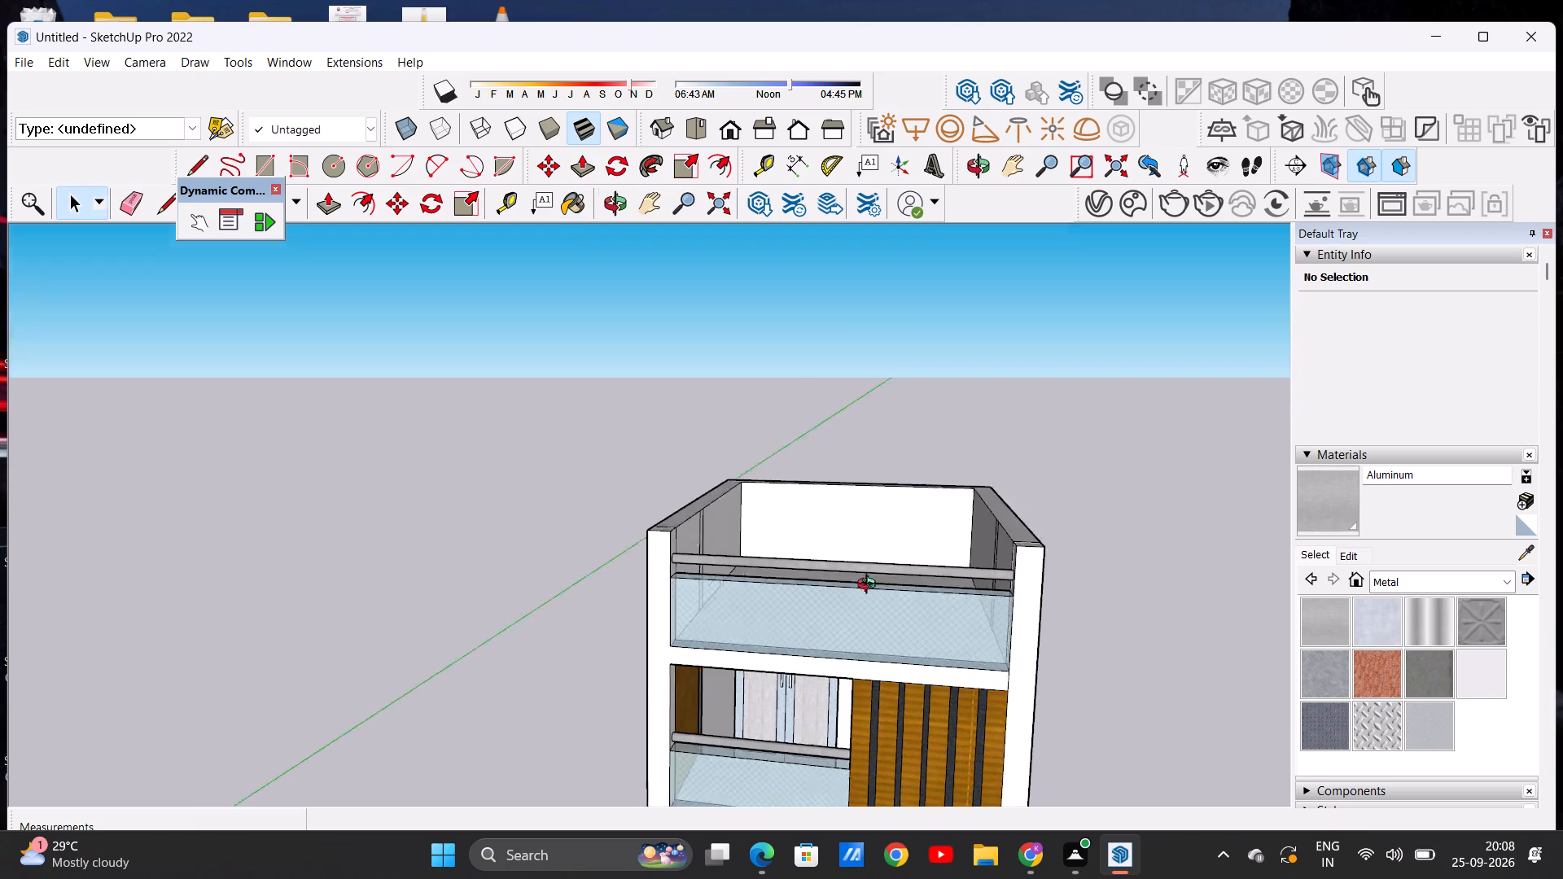
Draw a rectangle of about 4' 1 1/8" by 3' 10 3/4" on the top-floor terrace floor, starting from the right wall's base edge.
{"action": "middle_click_drag", "start_coordinate": [870, 586], "coordinate": [895, 740]}
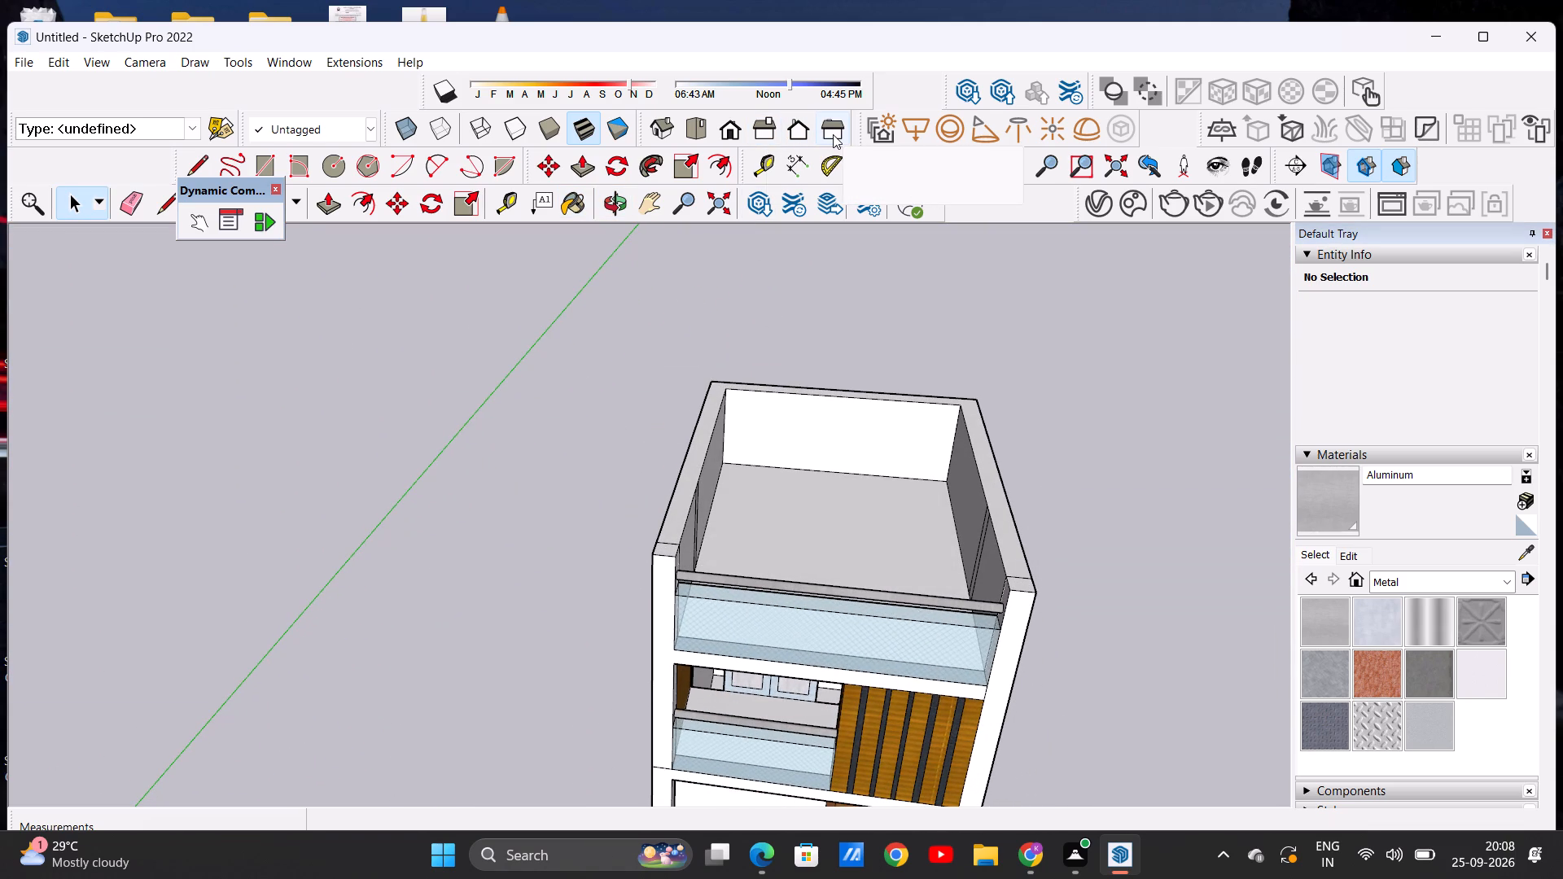
{"action": "left_click", "coordinate": [764, 127]}
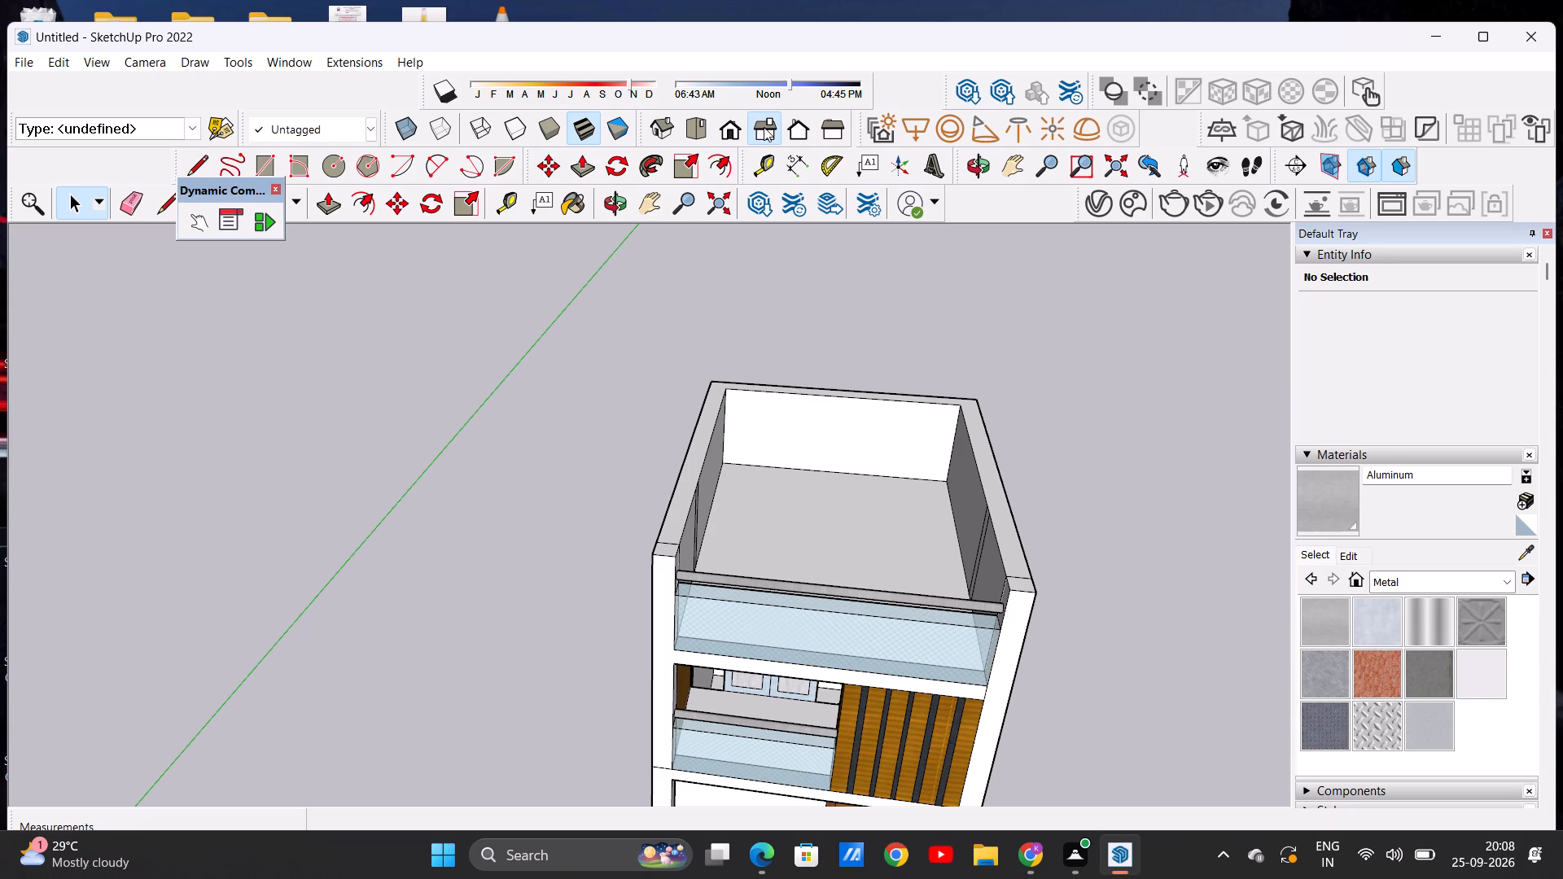
{"action": "left_click", "coordinate": [694, 123]}
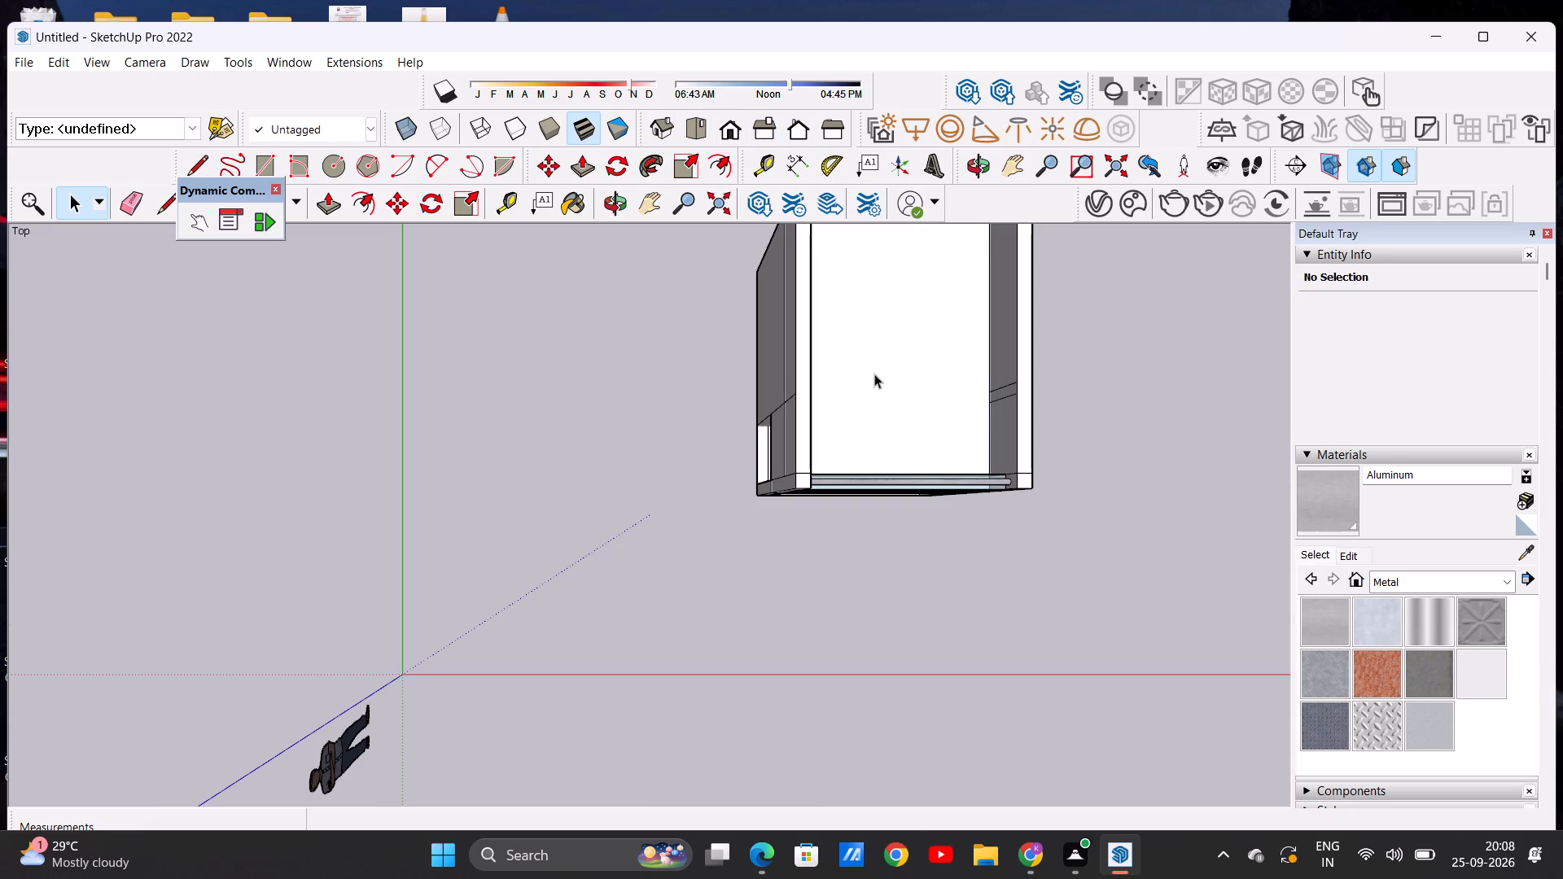
{"action": "middle_click_drag", "start_coordinate": [891, 552], "coordinate": [841, 434]}
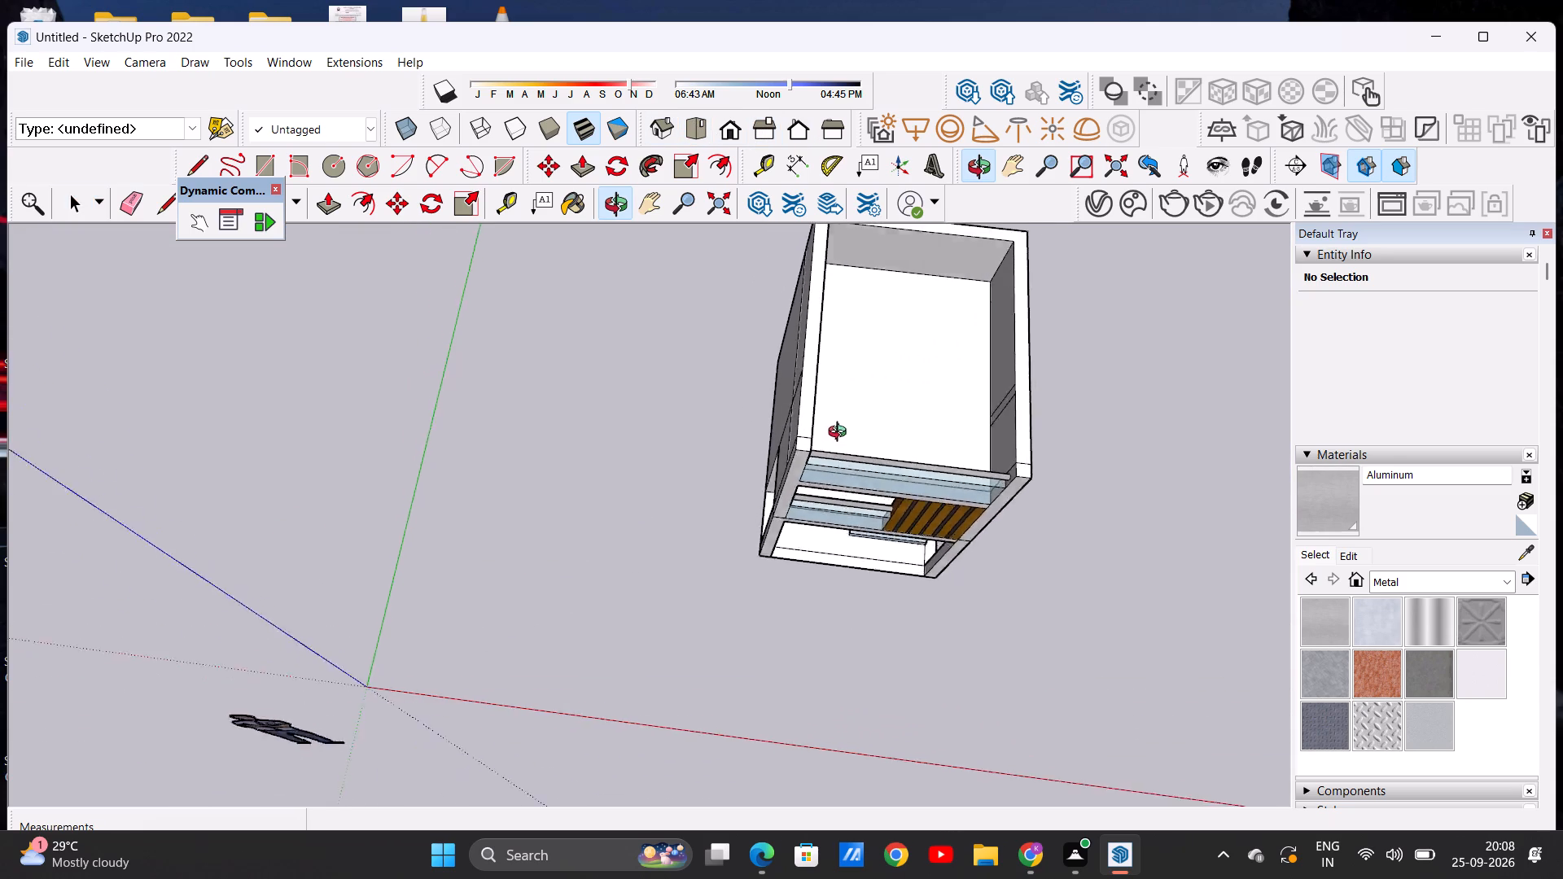
{"action": "middle_click_drag", "start_coordinate": [841, 434], "coordinate": [845, 530]}
{"action": "scroll", "coordinate": [995, 435], "scroll_direction": "up", "scroll_amount": 8}
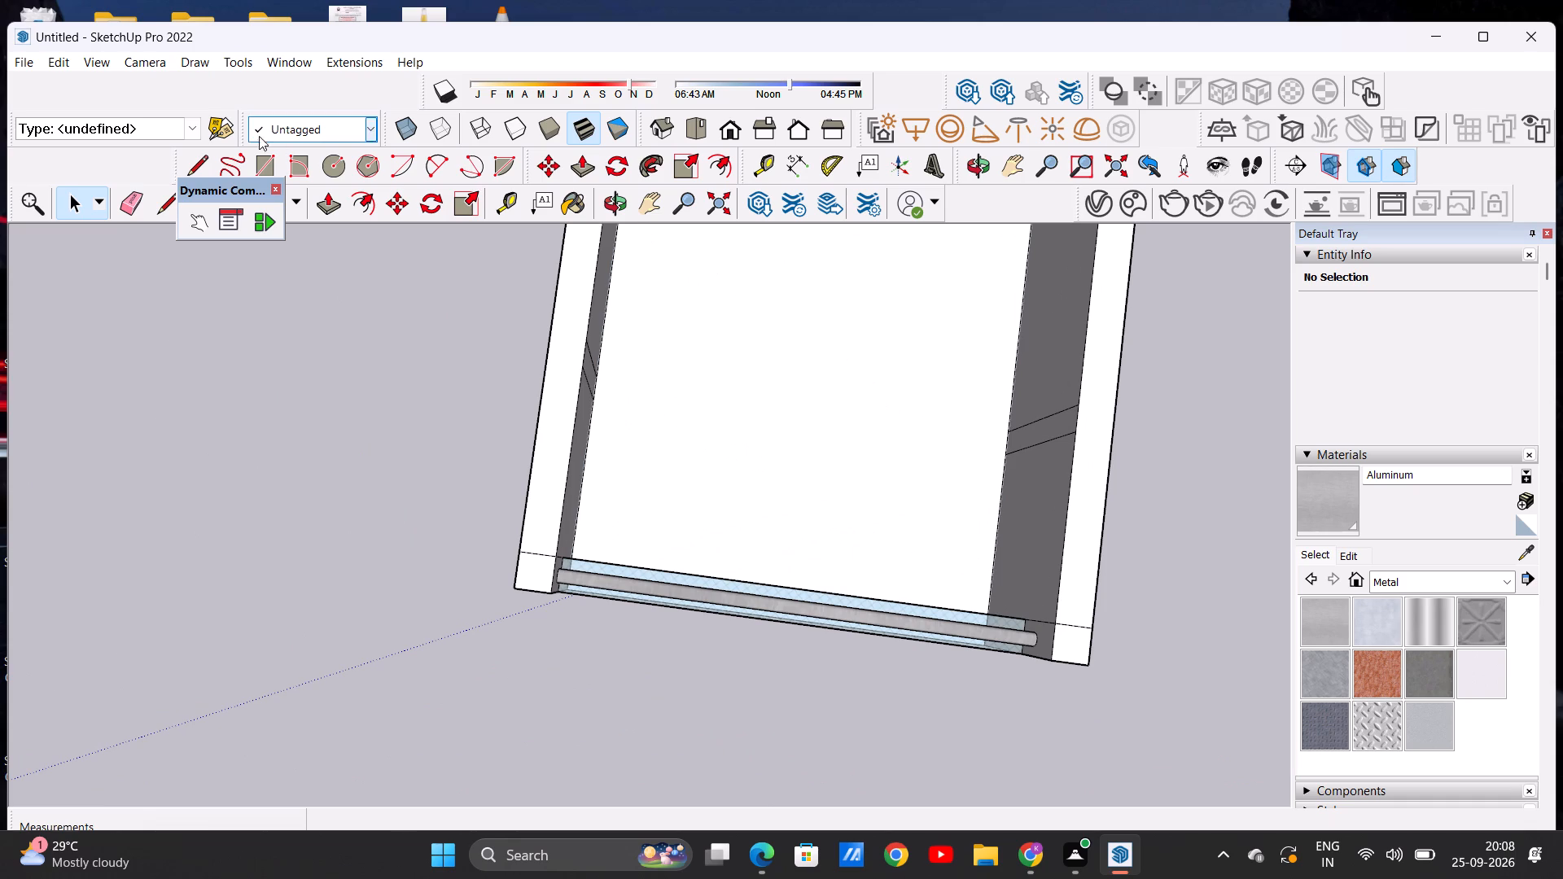
{"action": "left_click", "coordinate": [261, 167]}
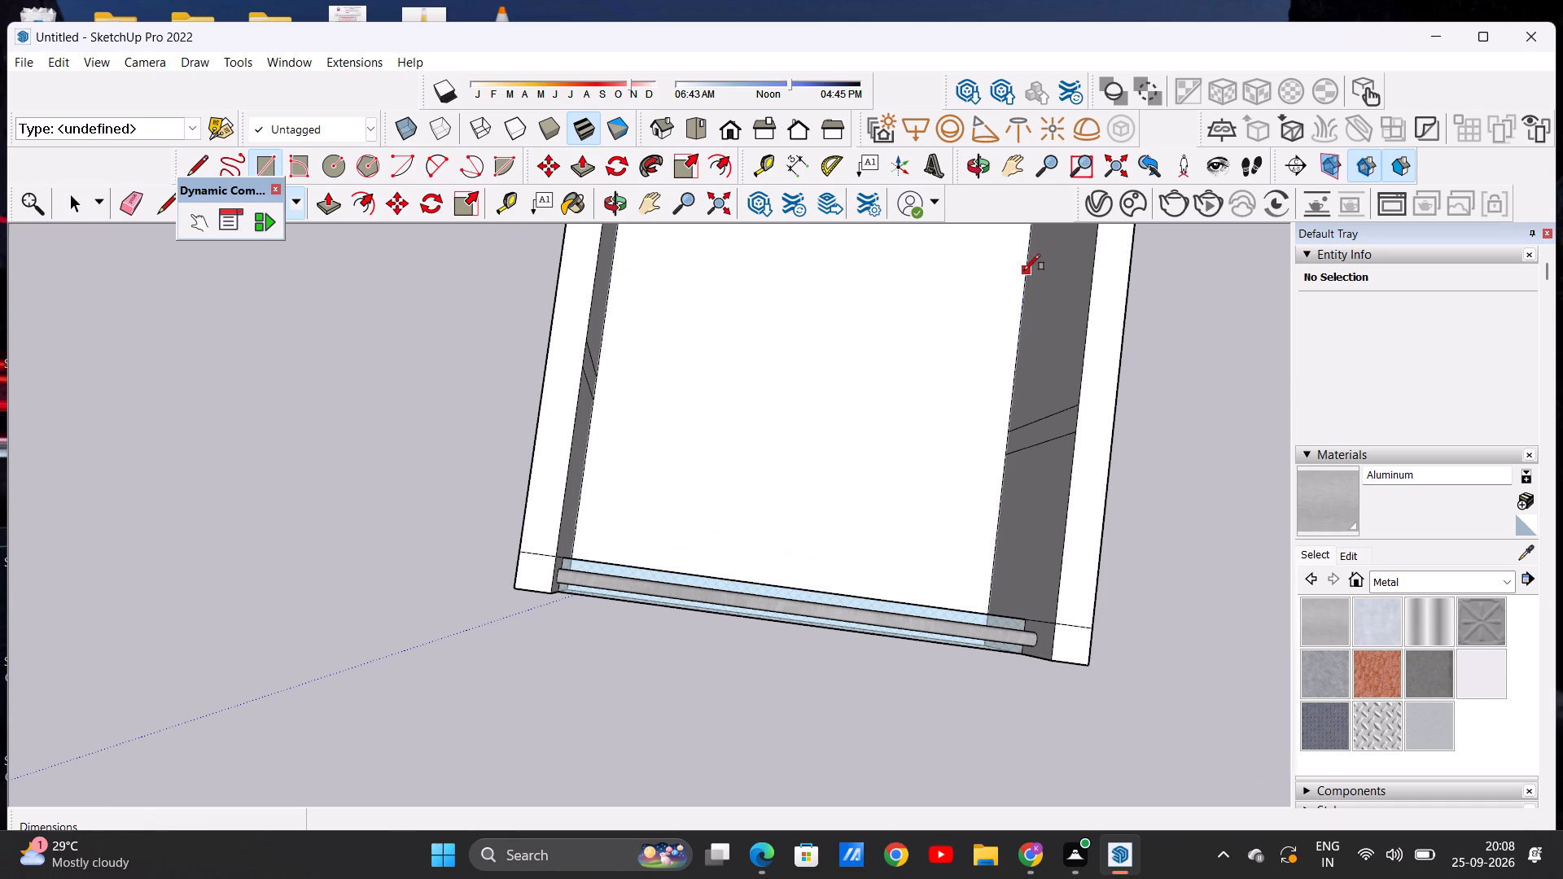
{"action": "scroll", "coordinate": [888, 422], "scroll_direction": "down", "scroll_amount": 11}
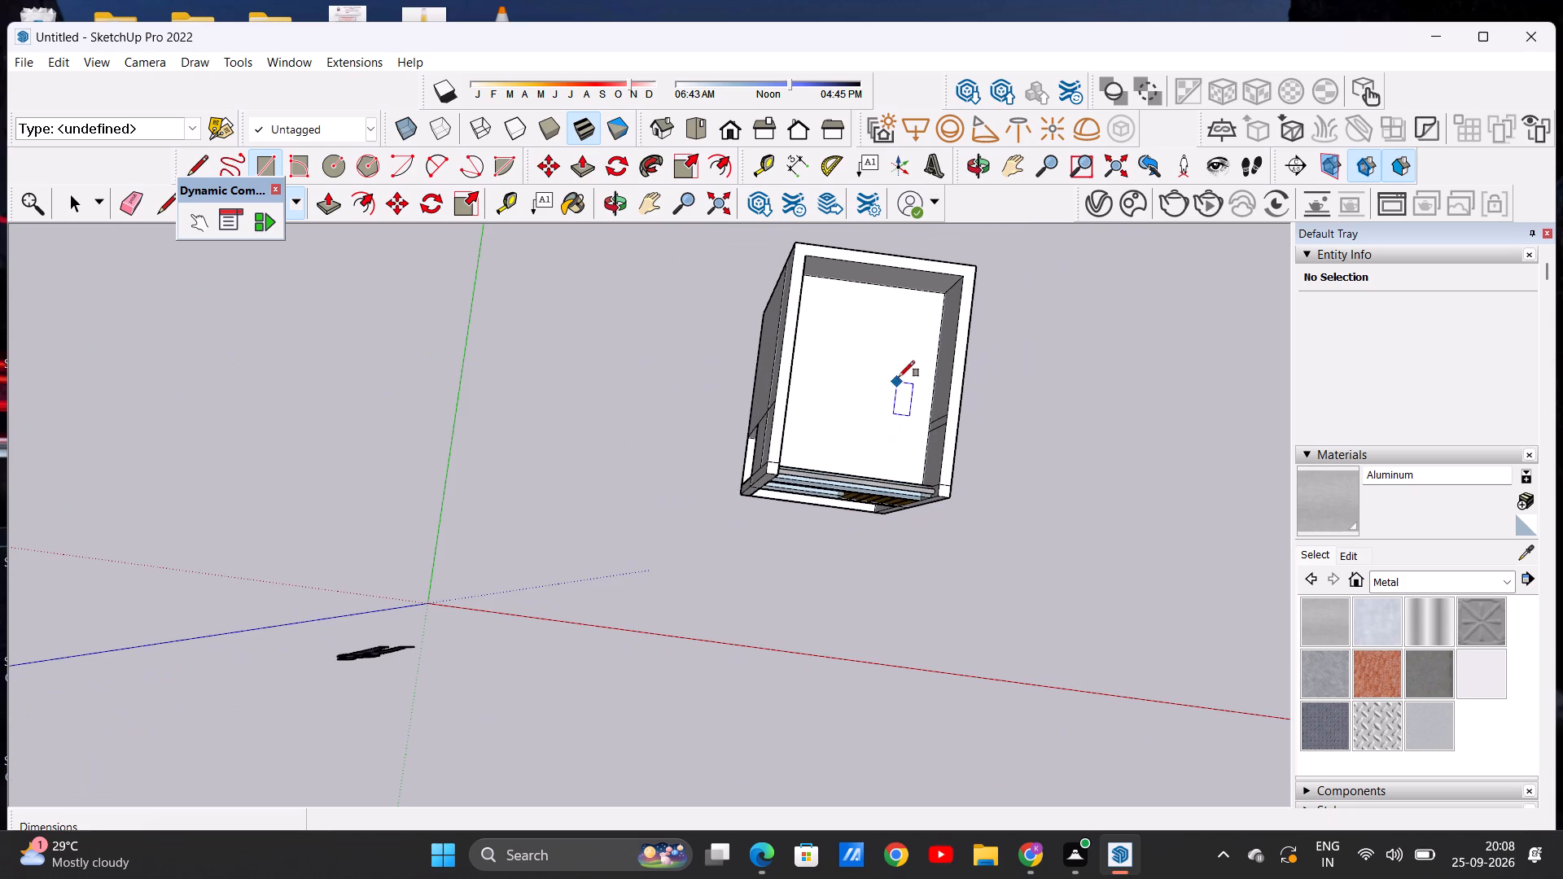
{"action": "scroll", "coordinate": [899, 293], "scroll_direction": "up", "scroll_amount": 12}
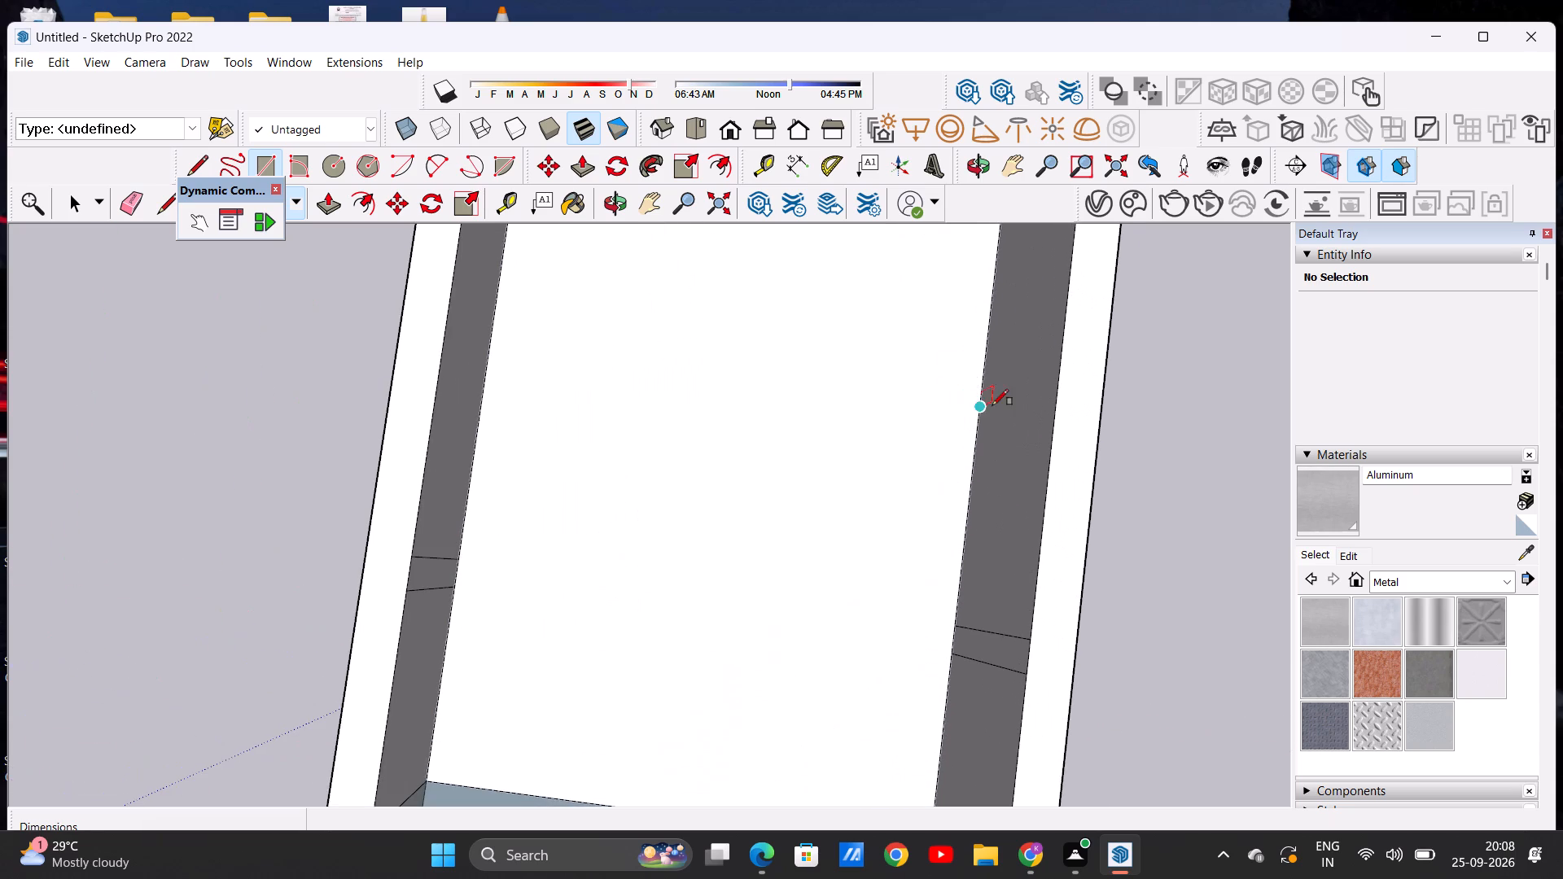
{"action": "left_click", "coordinate": [971, 424]}
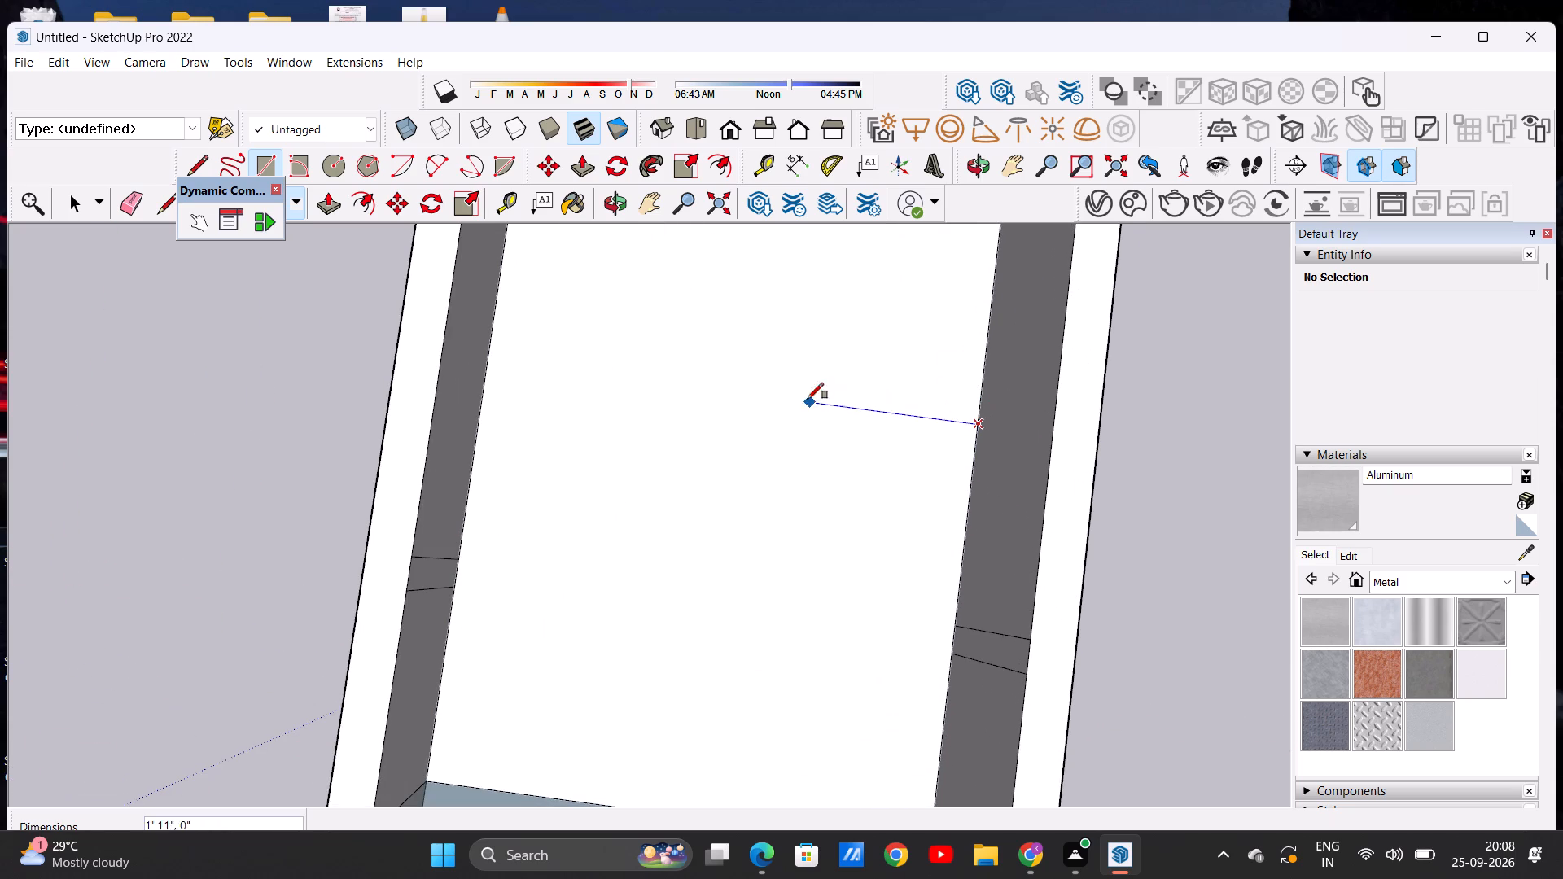
{"action": "scroll", "coordinate": [683, 339], "scroll_direction": "down", "scroll_amount": 6}
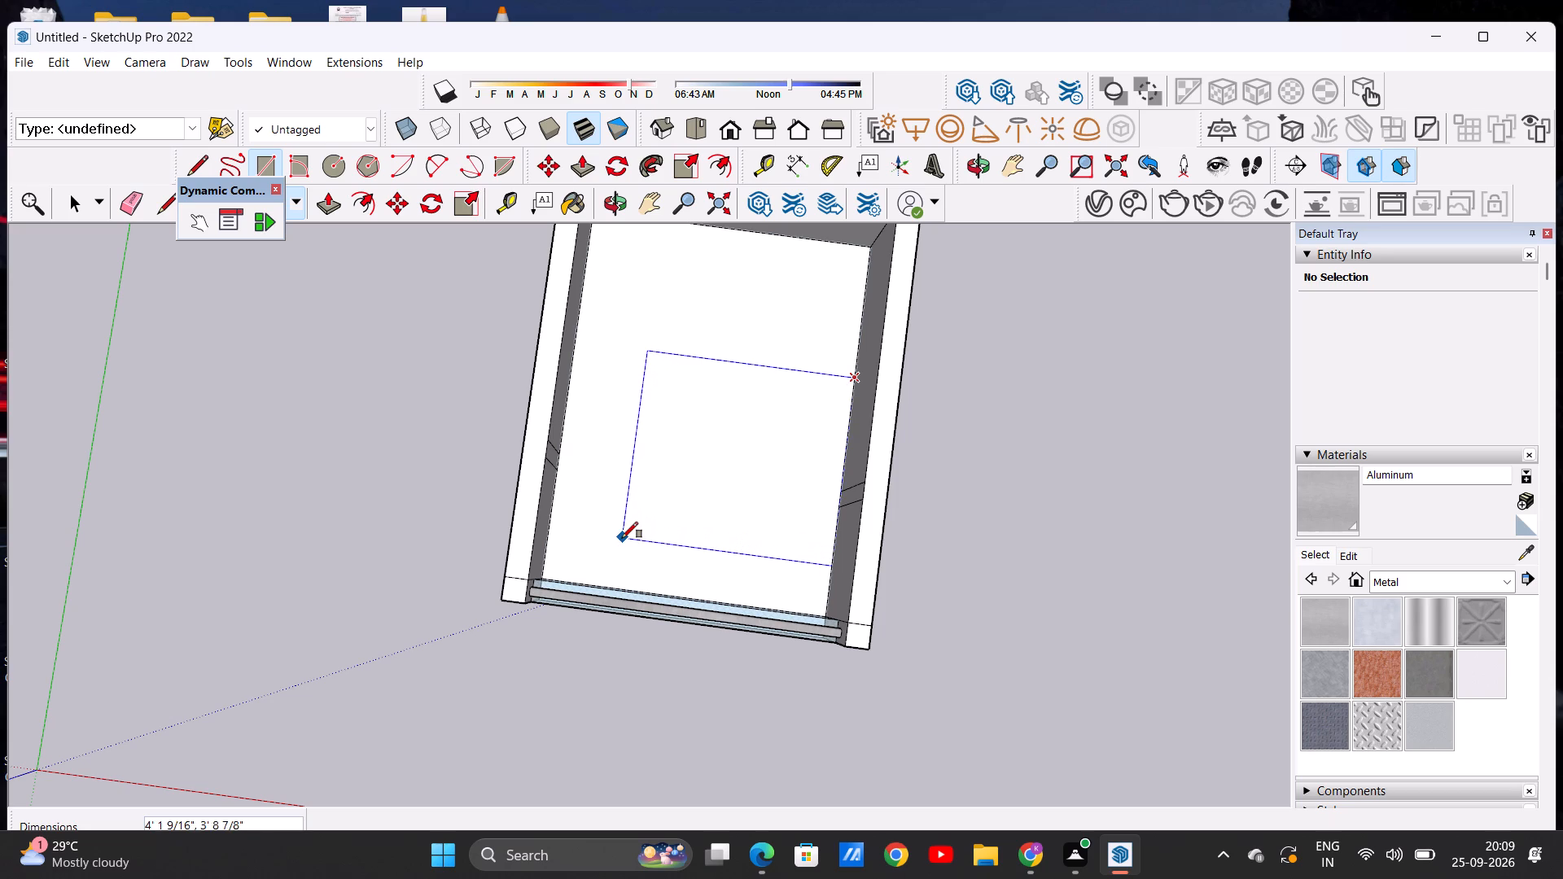
{"action": "left_click", "coordinate": [623, 546]}
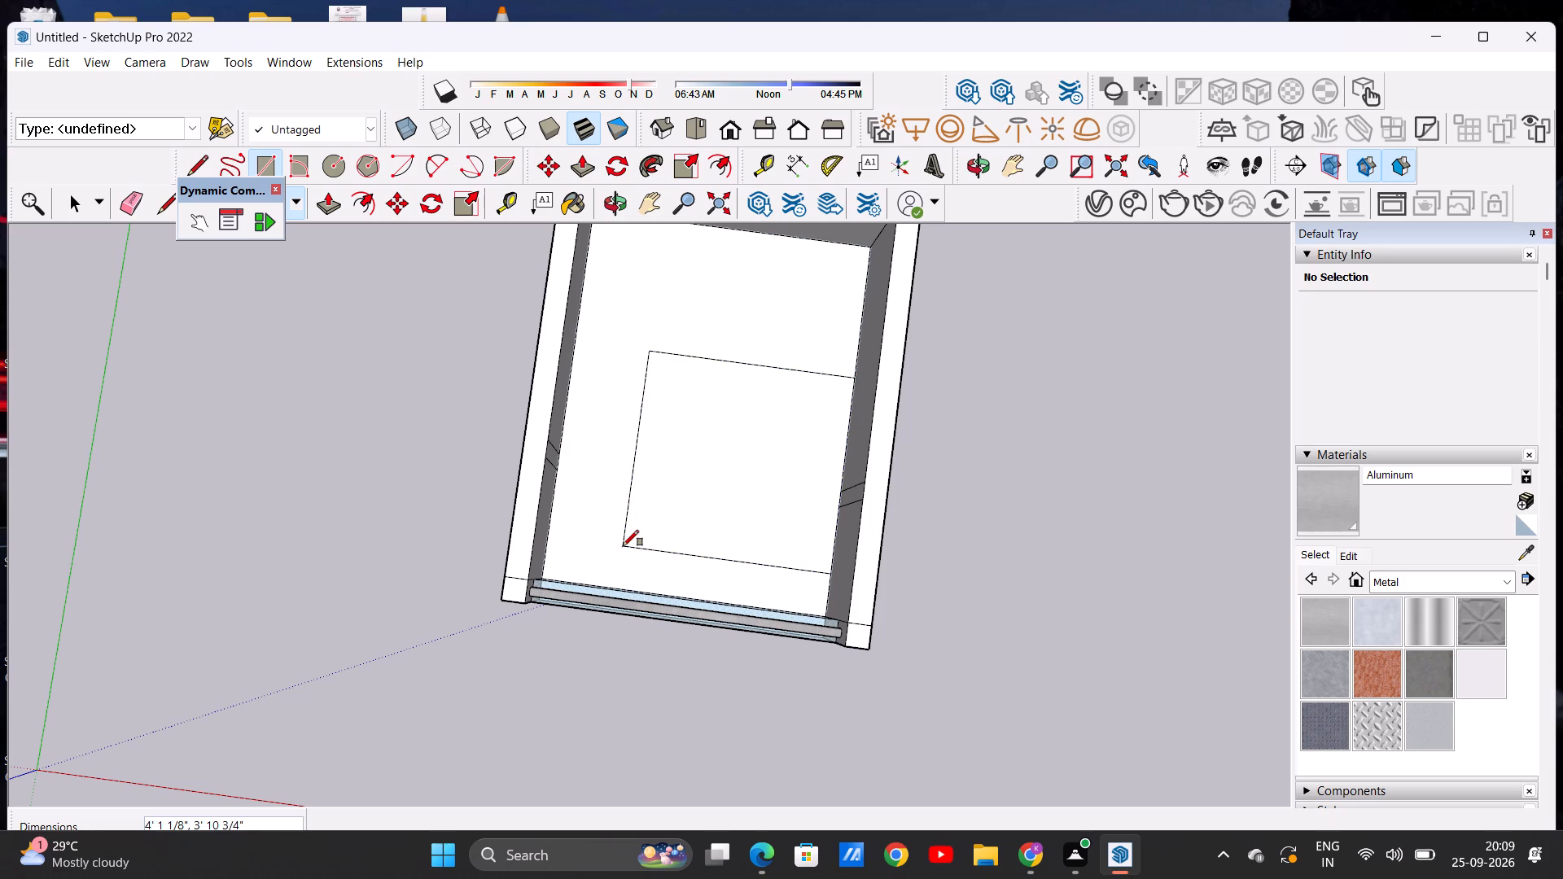
{"action": "key", "text": "space"}
{"action": "key", "text": "space"}
Push/Pull the terrace floor rectangle up about 2' 6 1/4" to form a rooftop room block.
{"action": "scroll", "coordinate": [637, 479], "scroll_direction": "down", "scroll_amount": 6}
{"action": "middle_click_drag", "start_coordinate": [688, 571], "coordinate": [729, 320]}
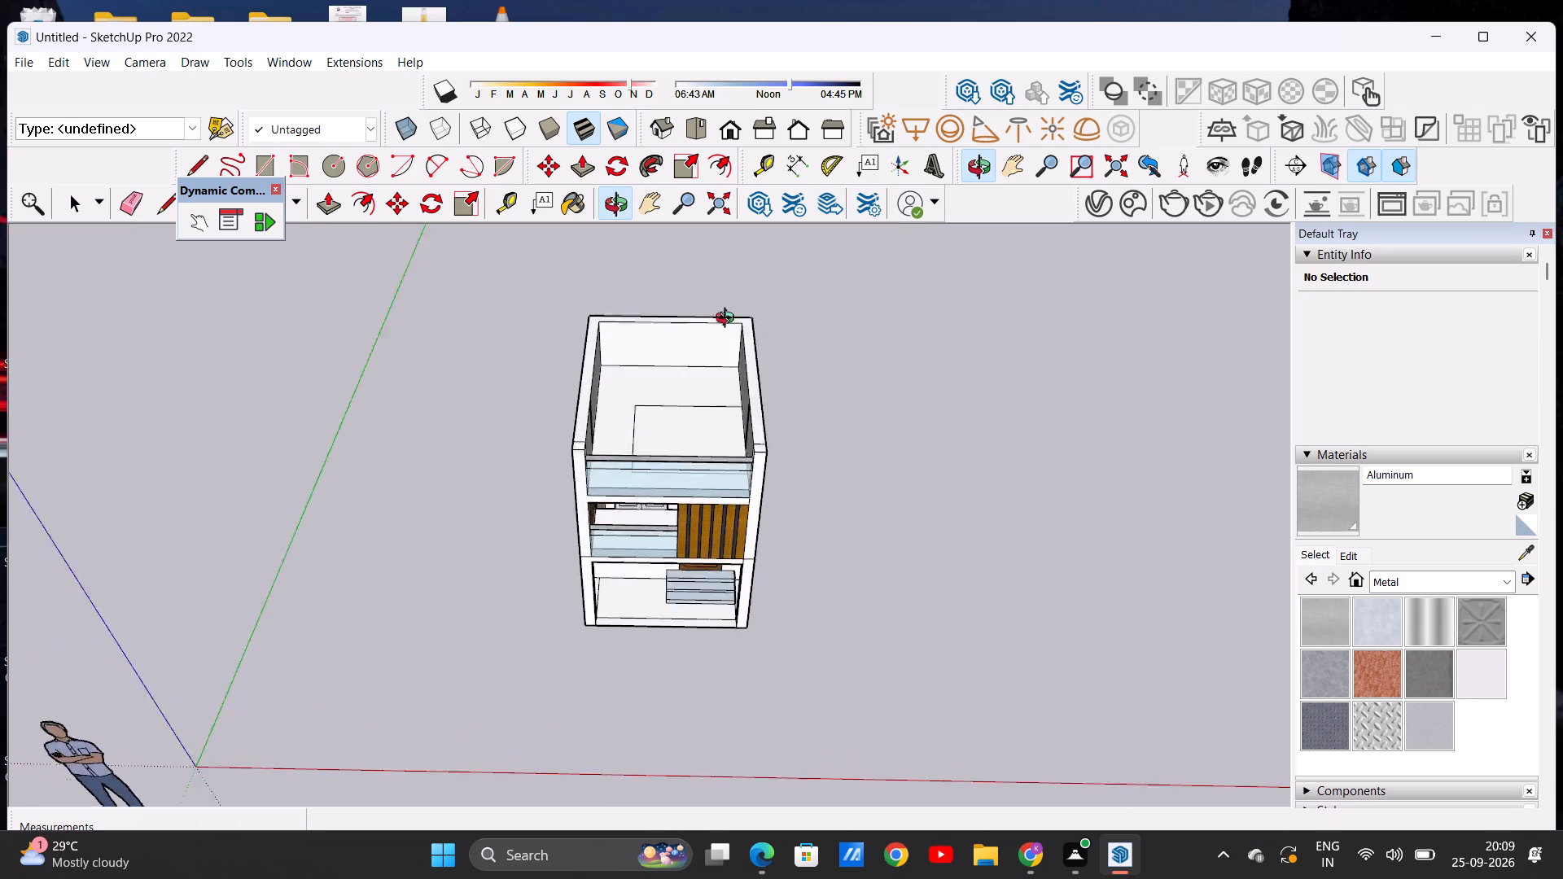
{"action": "middle_click_drag", "start_coordinate": [729, 320], "coordinate": [718, 509]}
{"action": "scroll", "coordinate": [716, 496], "scroll_direction": "up", "scroll_amount": 4}
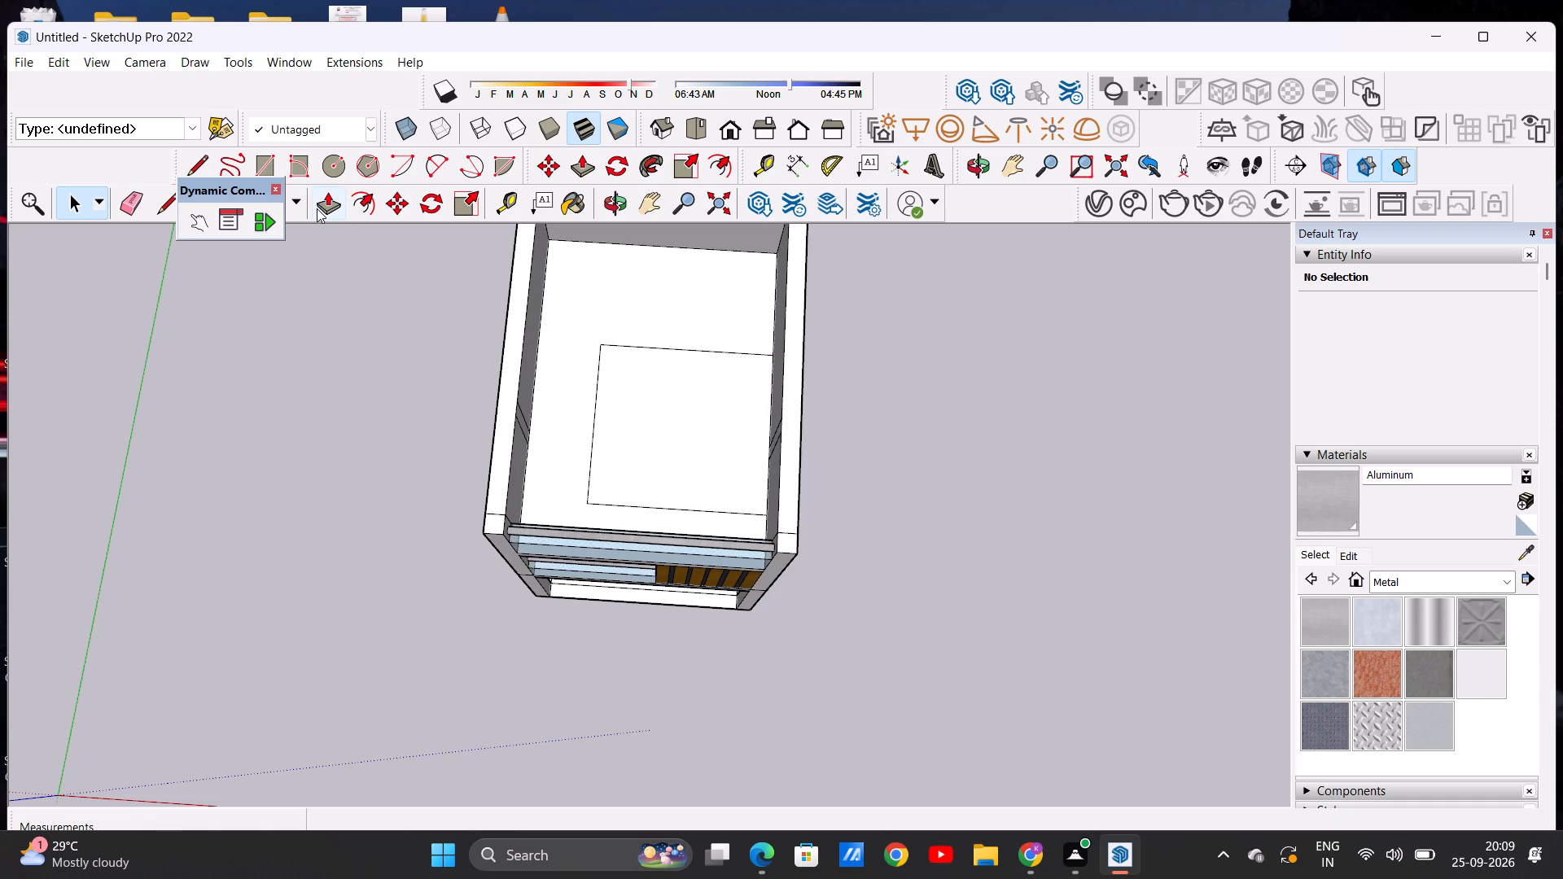
{"action": "left_click", "coordinate": [317, 200]}
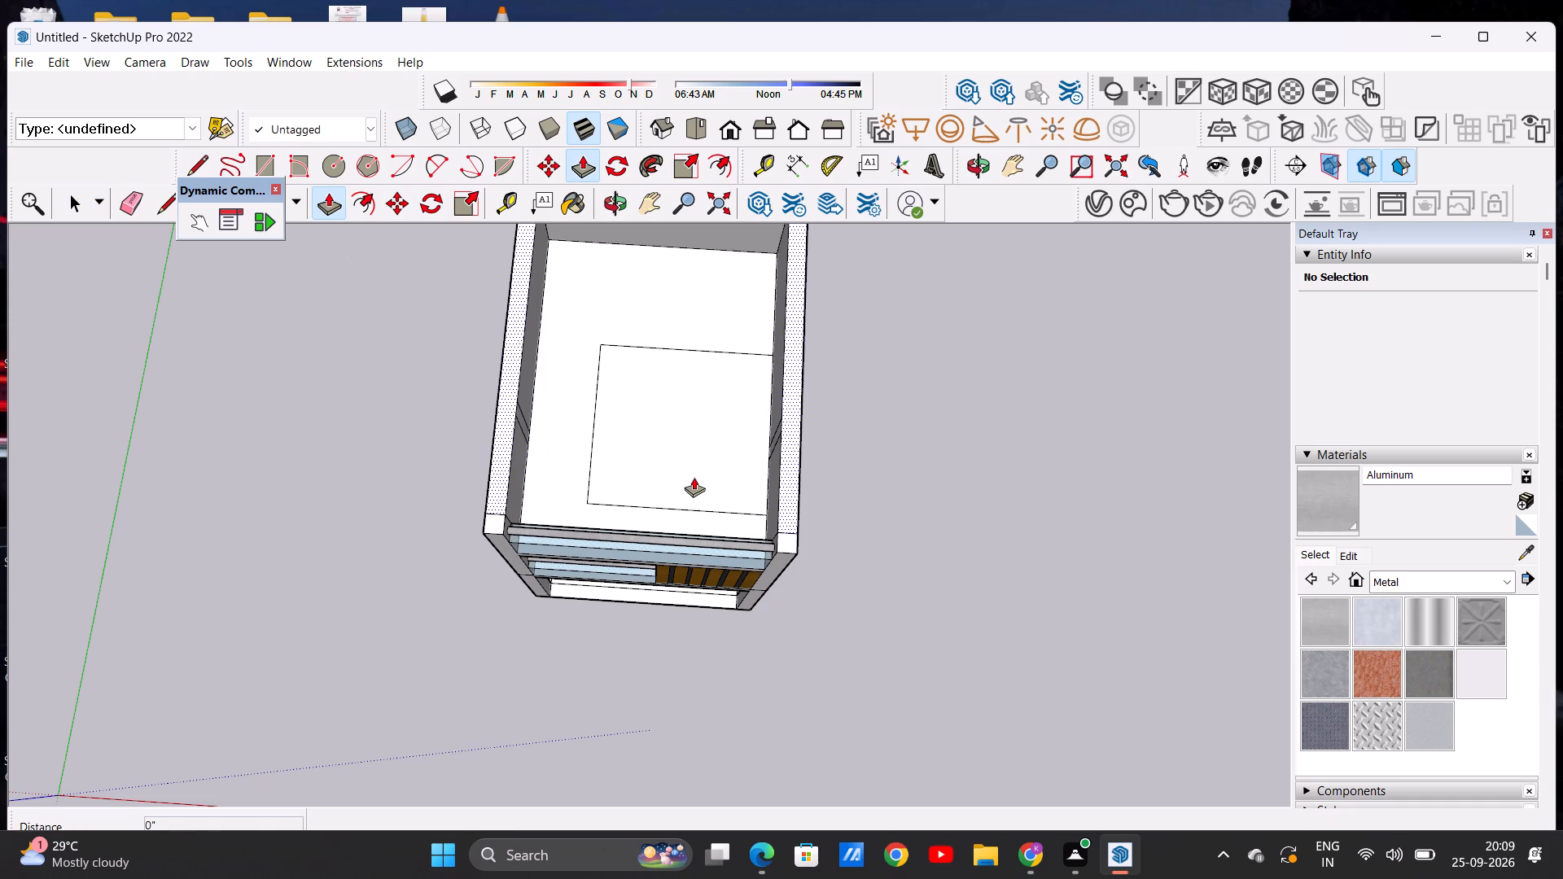
{"action": "left_click", "coordinate": [694, 477]}
{"action": "middle_click_drag", "start_coordinate": [706, 413], "coordinate": [741, 264]}
{"action": "scroll", "coordinate": [734, 324], "scroll_direction": "down", "scroll_amount": 5}
{"action": "middle_click_drag", "start_coordinate": [732, 391], "coordinate": [725, 235]}
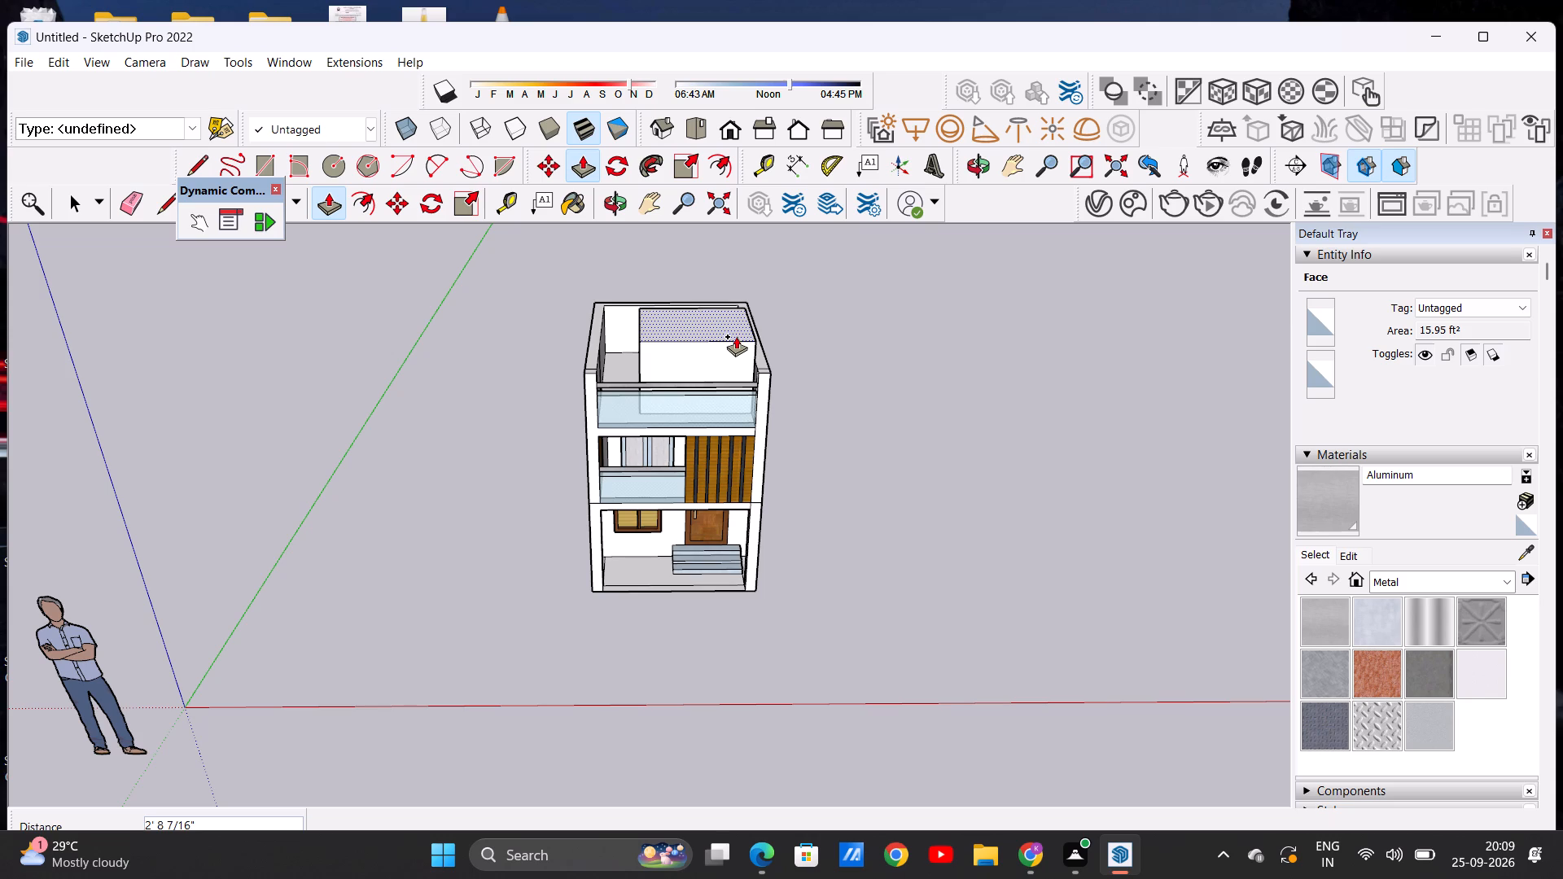
{"action": "left_click", "coordinate": [734, 341]}
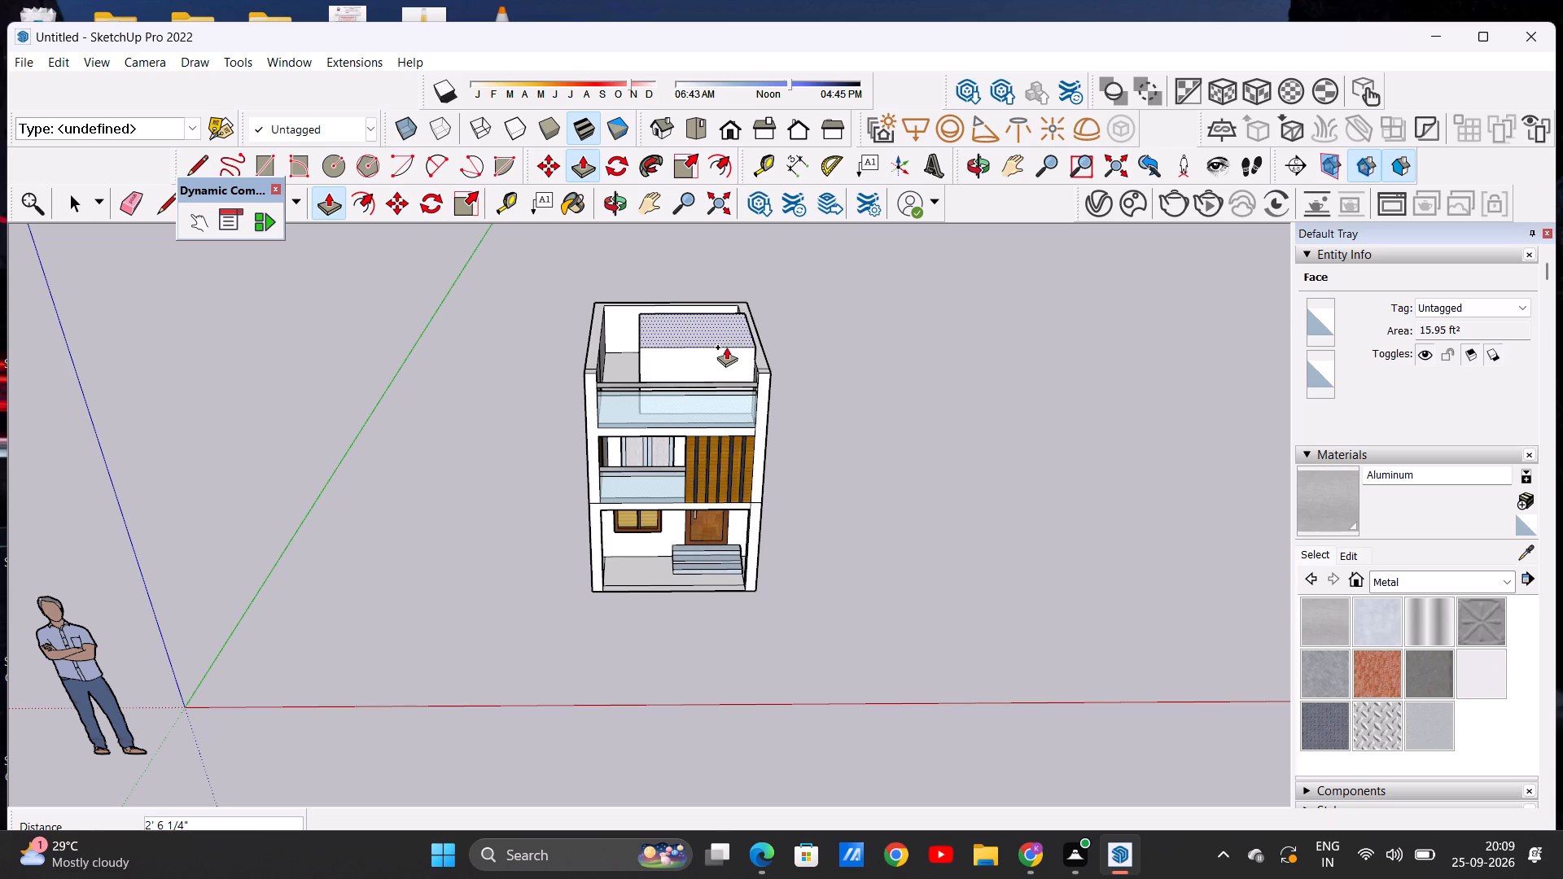
{"action": "key", "text": "space"}
Push/Pull the rooftop block's top face up by about another 4 3/4".
{"action": "middle_click_drag", "start_coordinate": [706, 448], "coordinate": [705, 333]}
{"action": "scroll", "coordinate": [682, 352], "scroll_direction": "up", "scroll_amount": 6}
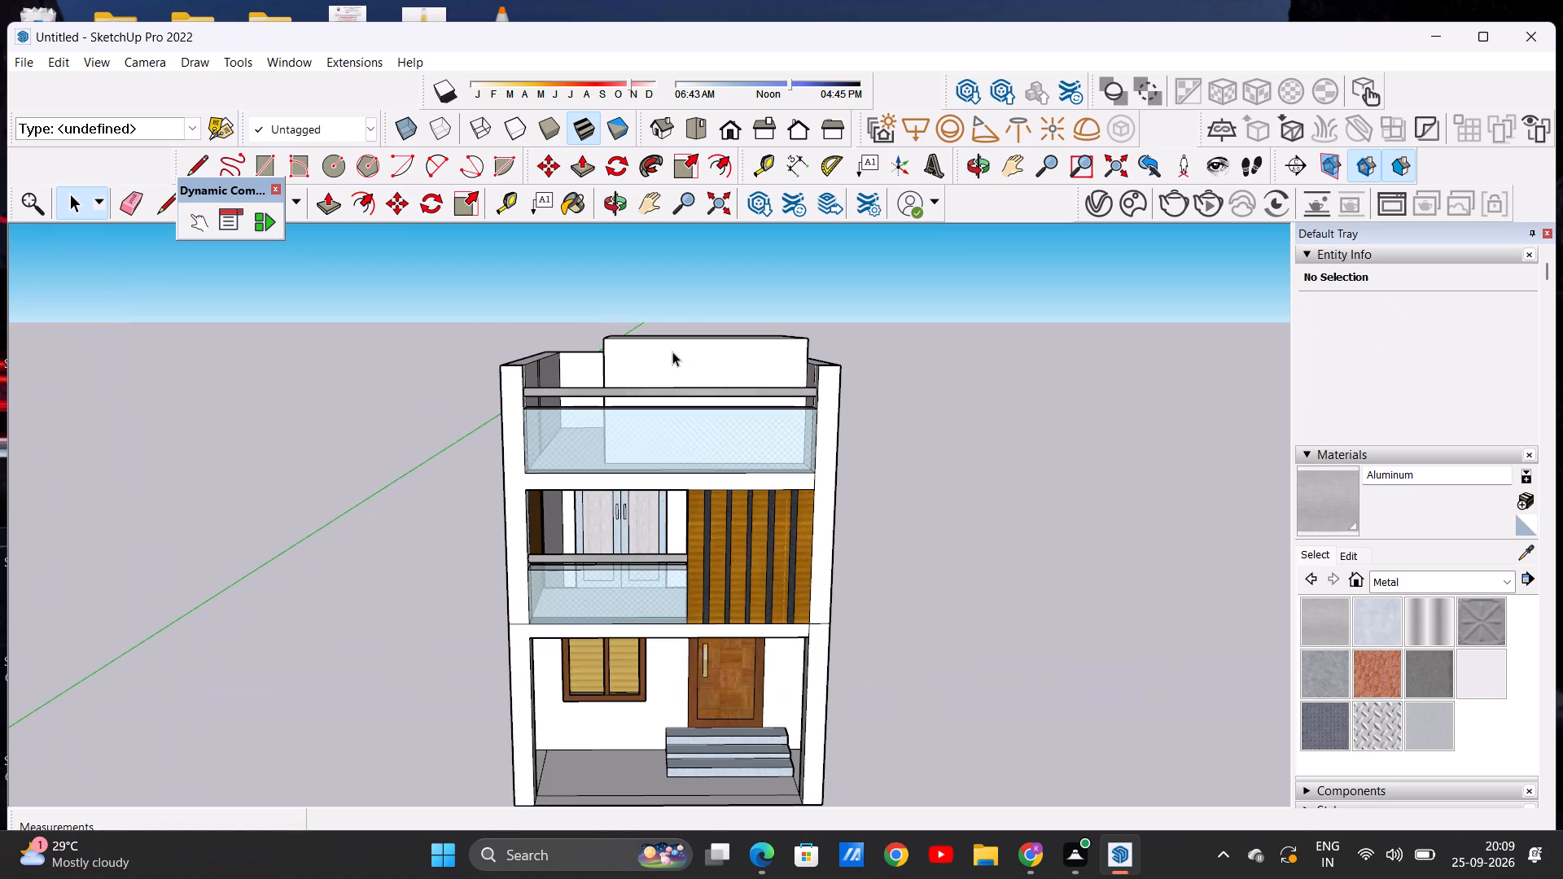
{"action": "scroll", "coordinate": [681, 374], "scroll_direction": "down", "scroll_amount": 3}
{"action": "middle_click_drag", "start_coordinate": [700, 409], "coordinate": [685, 544]}
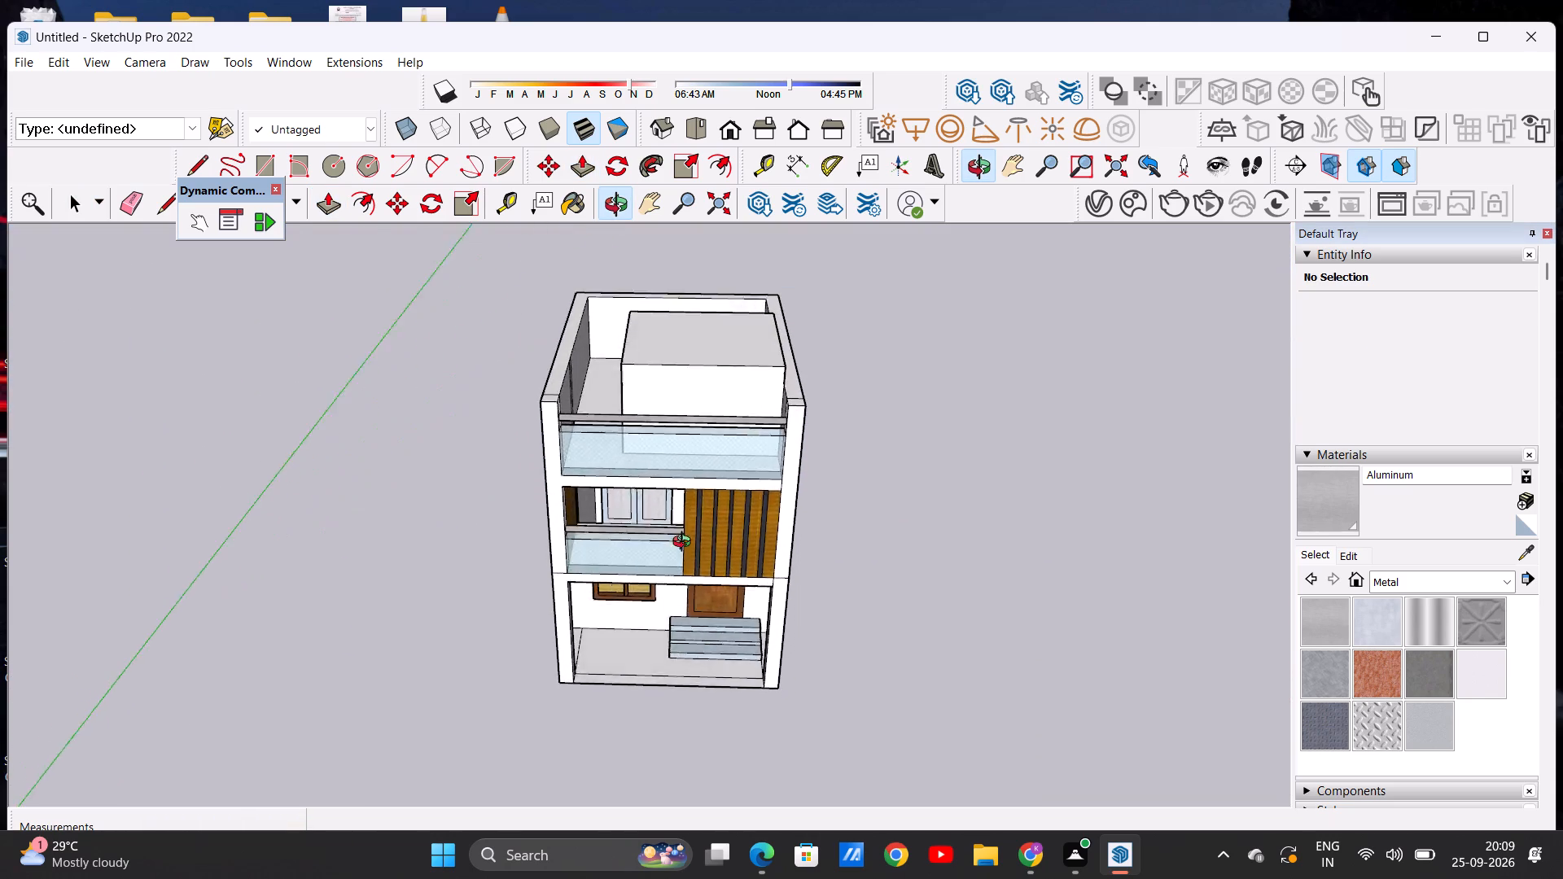
{"action": "middle_click_drag", "start_coordinate": [685, 544], "coordinate": [701, 661]}
{"action": "middle_click_drag", "start_coordinate": [719, 527], "coordinate": [696, 287]}
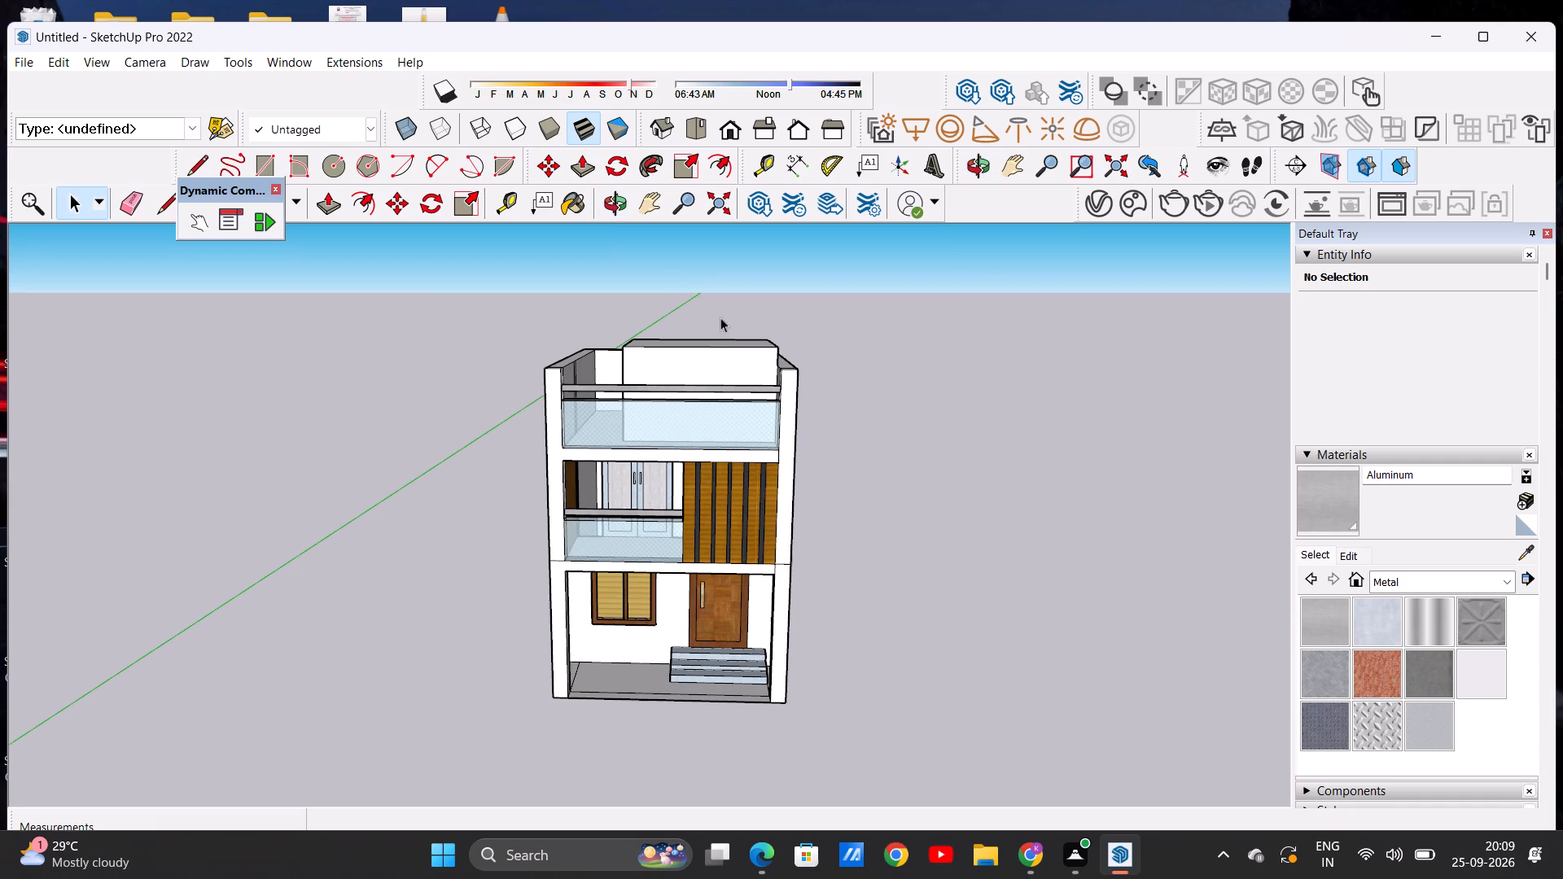
{"action": "middle_click_drag", "start_coordinate": [772, 345], "coordinate": [530, 440]}
{"action": "middle_click_drag", "start_coordinate": [775, 374], "coordinate": [690, 385]}
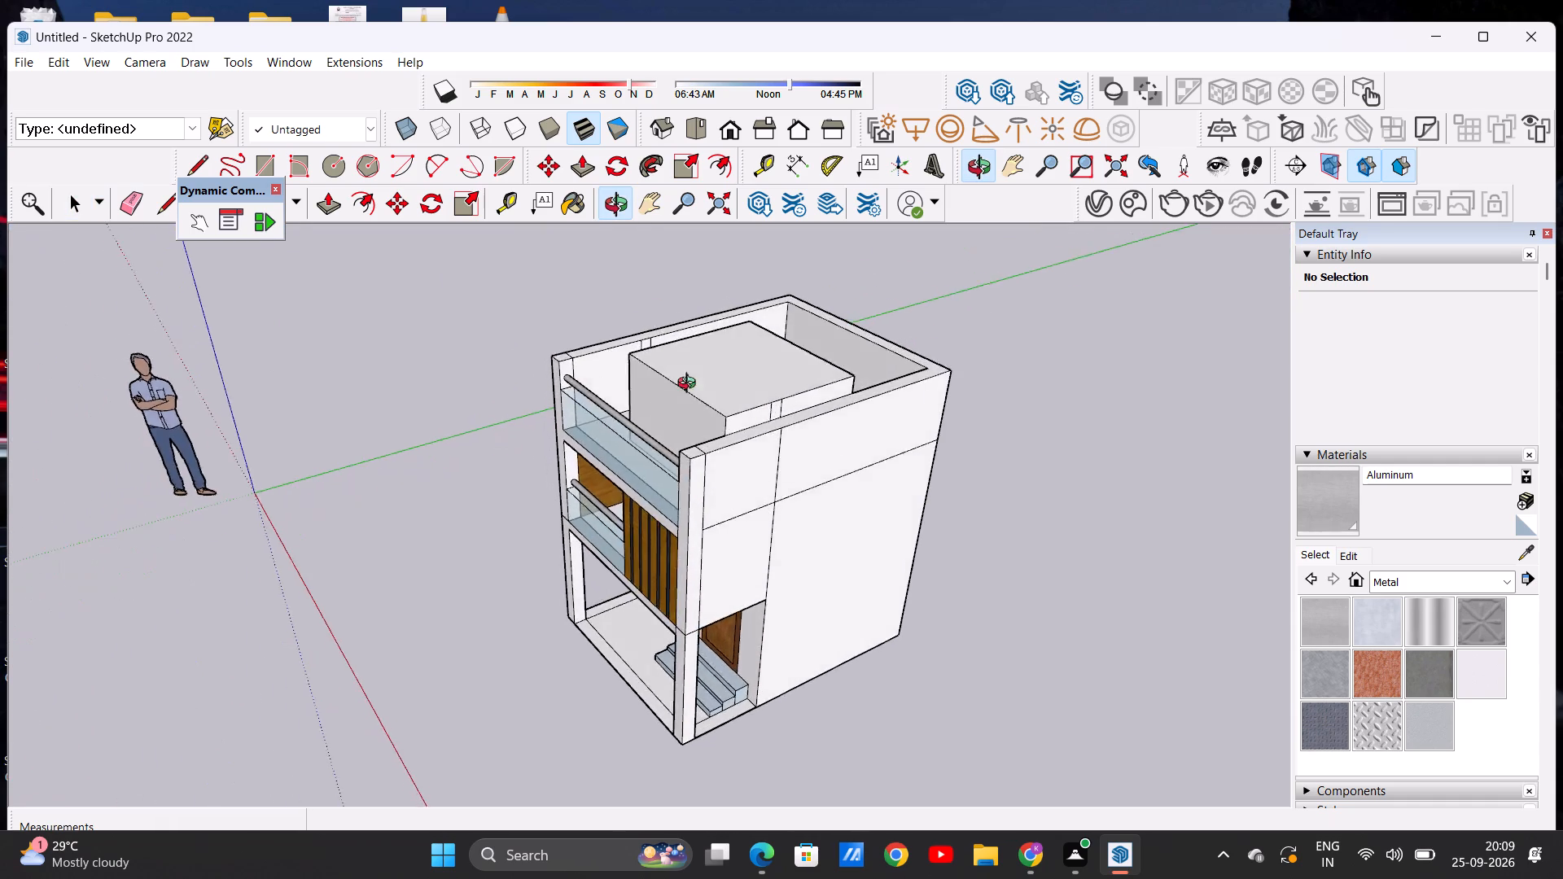
{"action": "middle_click_drag", "start_coordinate": [690, 385], "coordinate": [703, 348]}
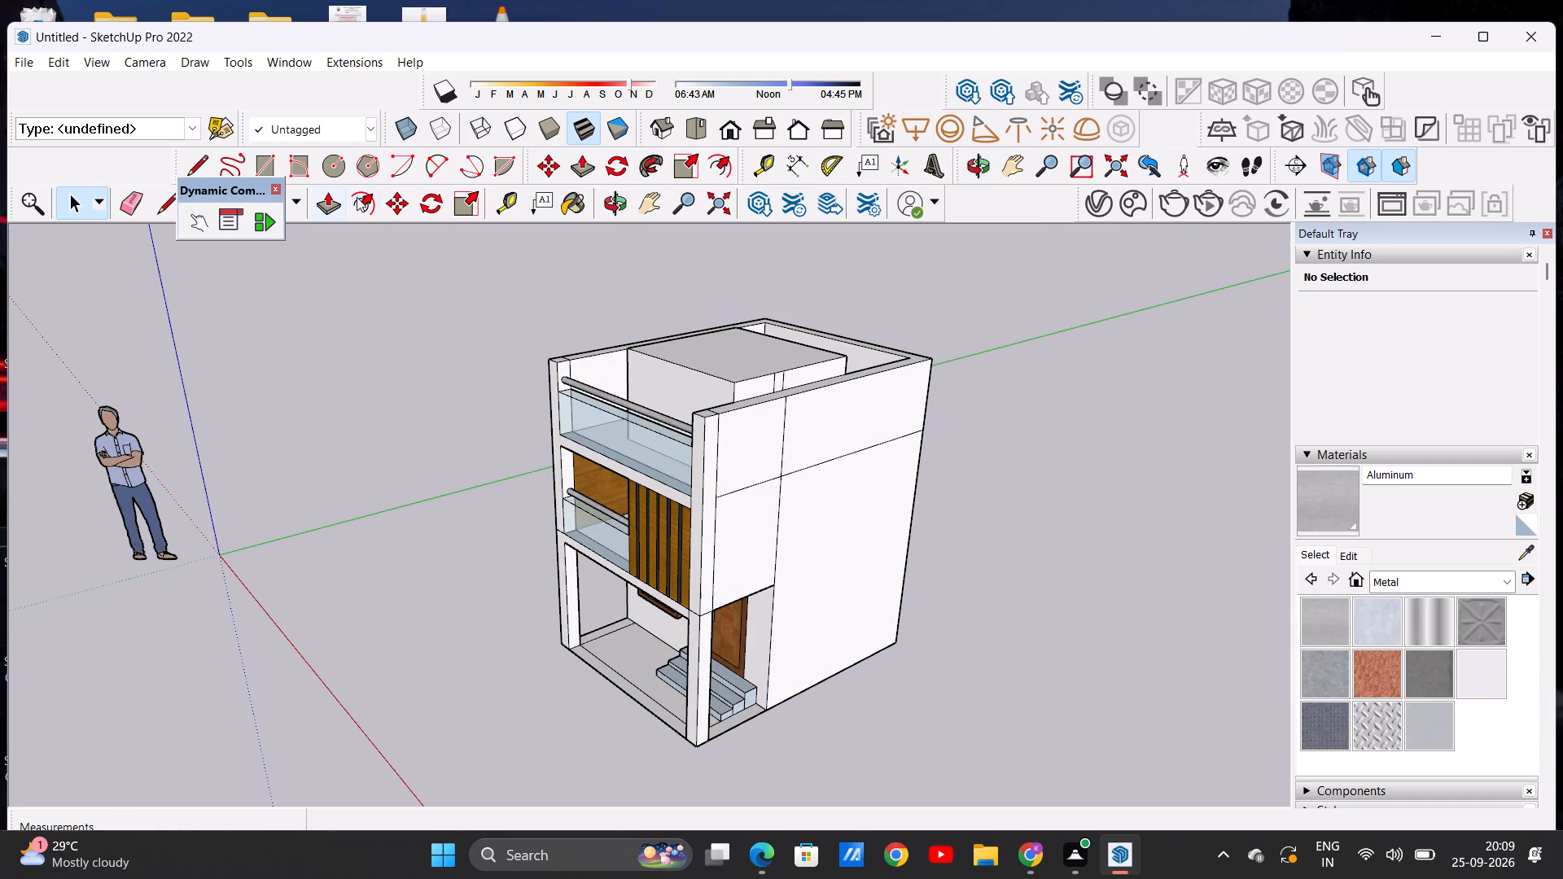
{"action": "left_click", "coordinate": [322, 199]}
{"action": "left_click", "coordinate": [719, 358]}
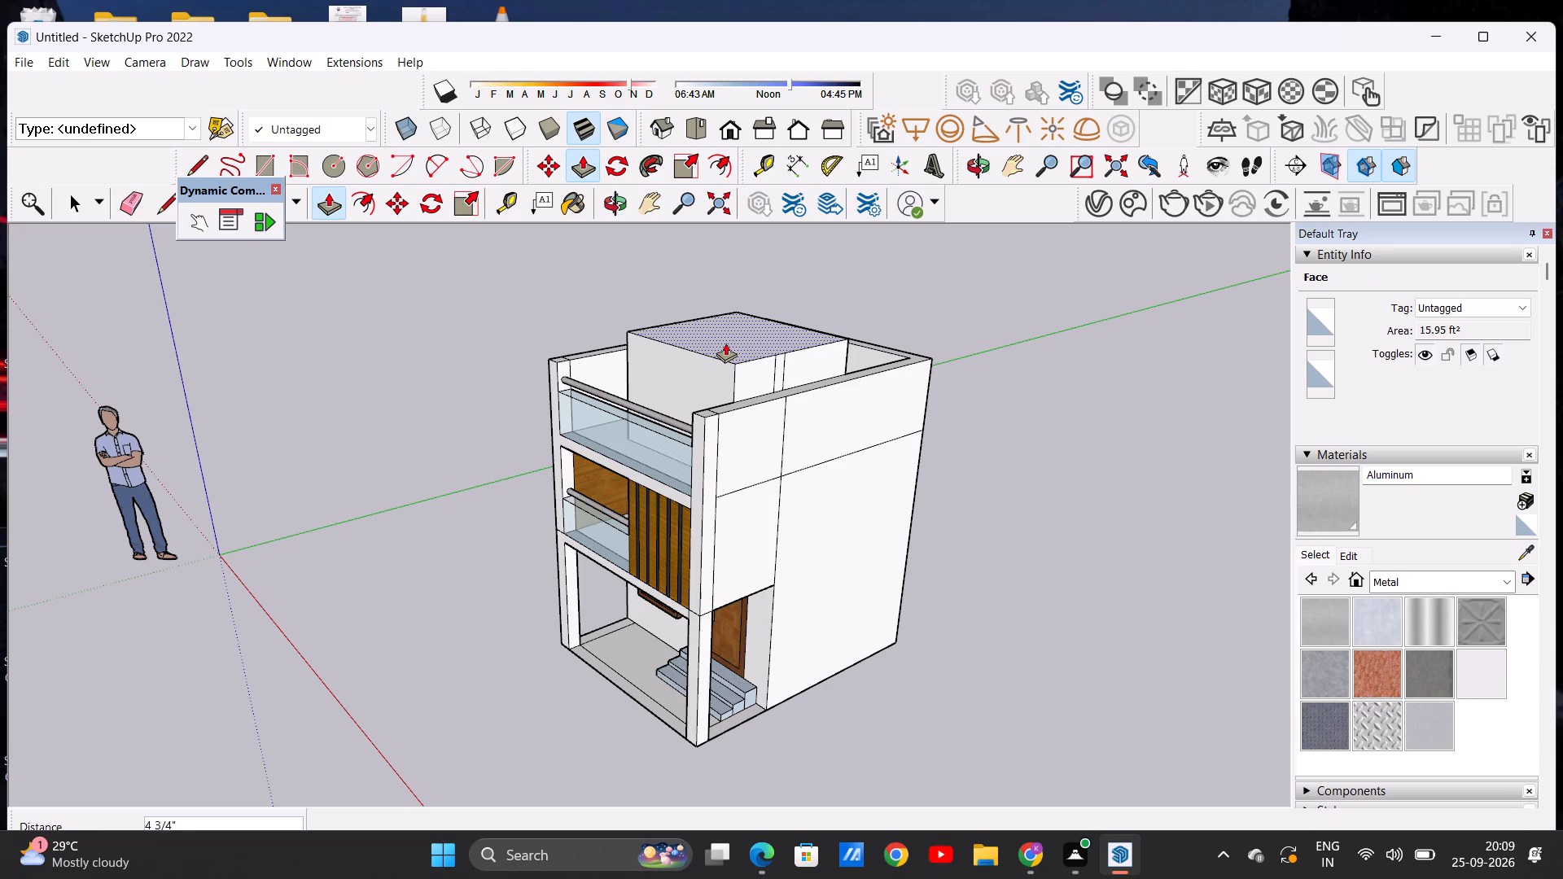
{"action": "left_click", "coordinate": [727, 346]}
{"action": "key", "text": "space"}
Draw a horizontal line of 4' 1 1/8" across the rooftop block's front face, just below its top edge.
{"action": "middle_click_drag", "start_coordinate": [643, 369], "coordinate": [965, 352]}
{"action": "scroll", "coordinate": [719, 366], "scroll_direction": "up", "scroll_amount": 5}
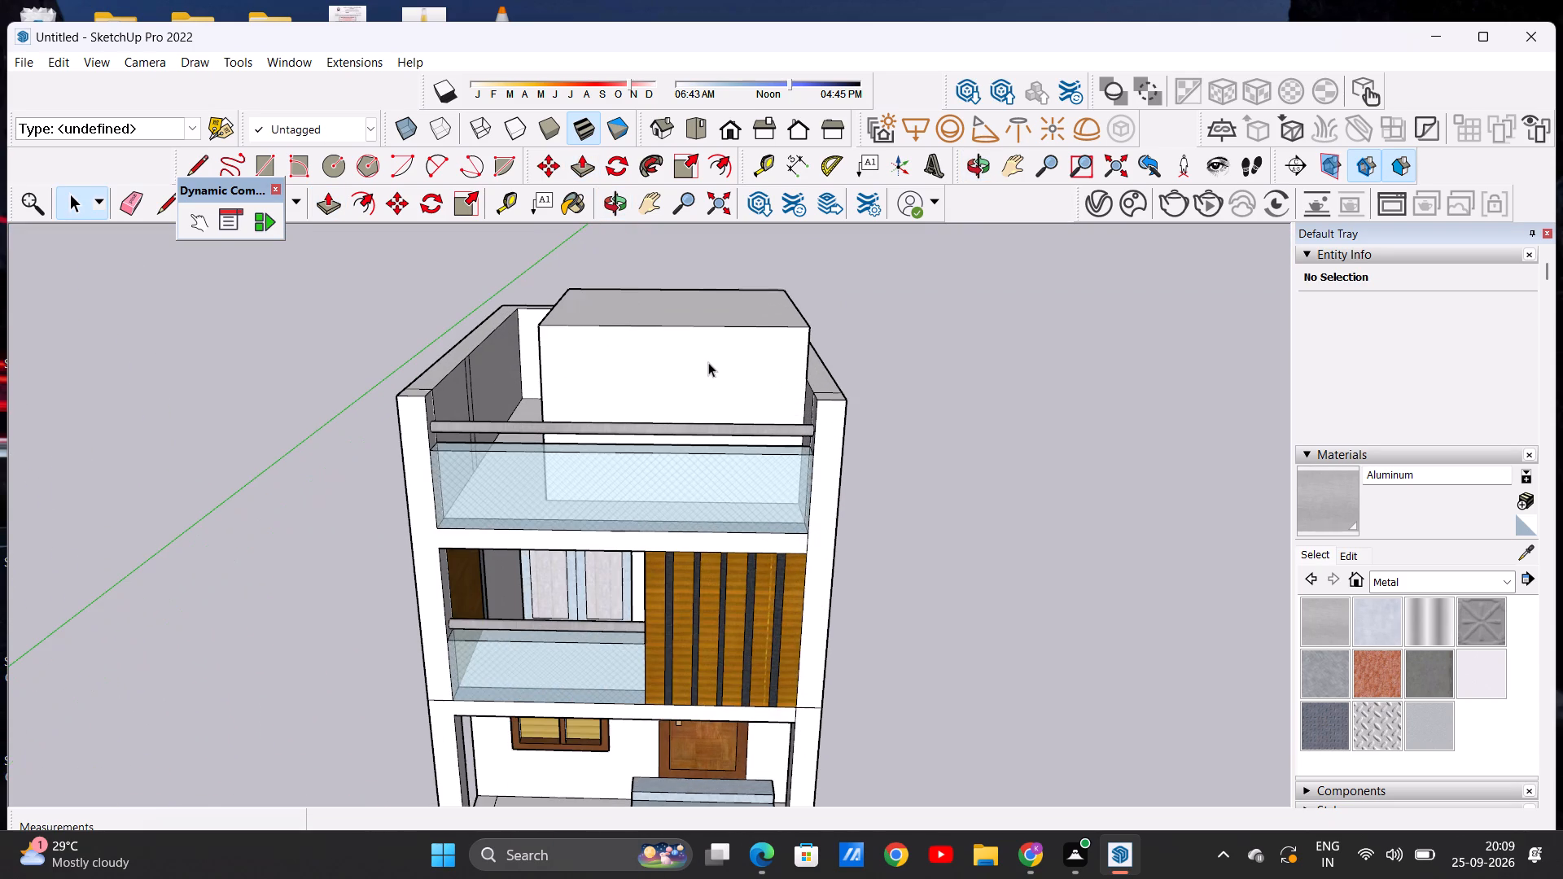
{"action": "left_click", "coordinate": [189, 165]}
{"action": "scroll", "coordinate": [598, 350], "scroll_direction": "up", "scroll_amount": 9}
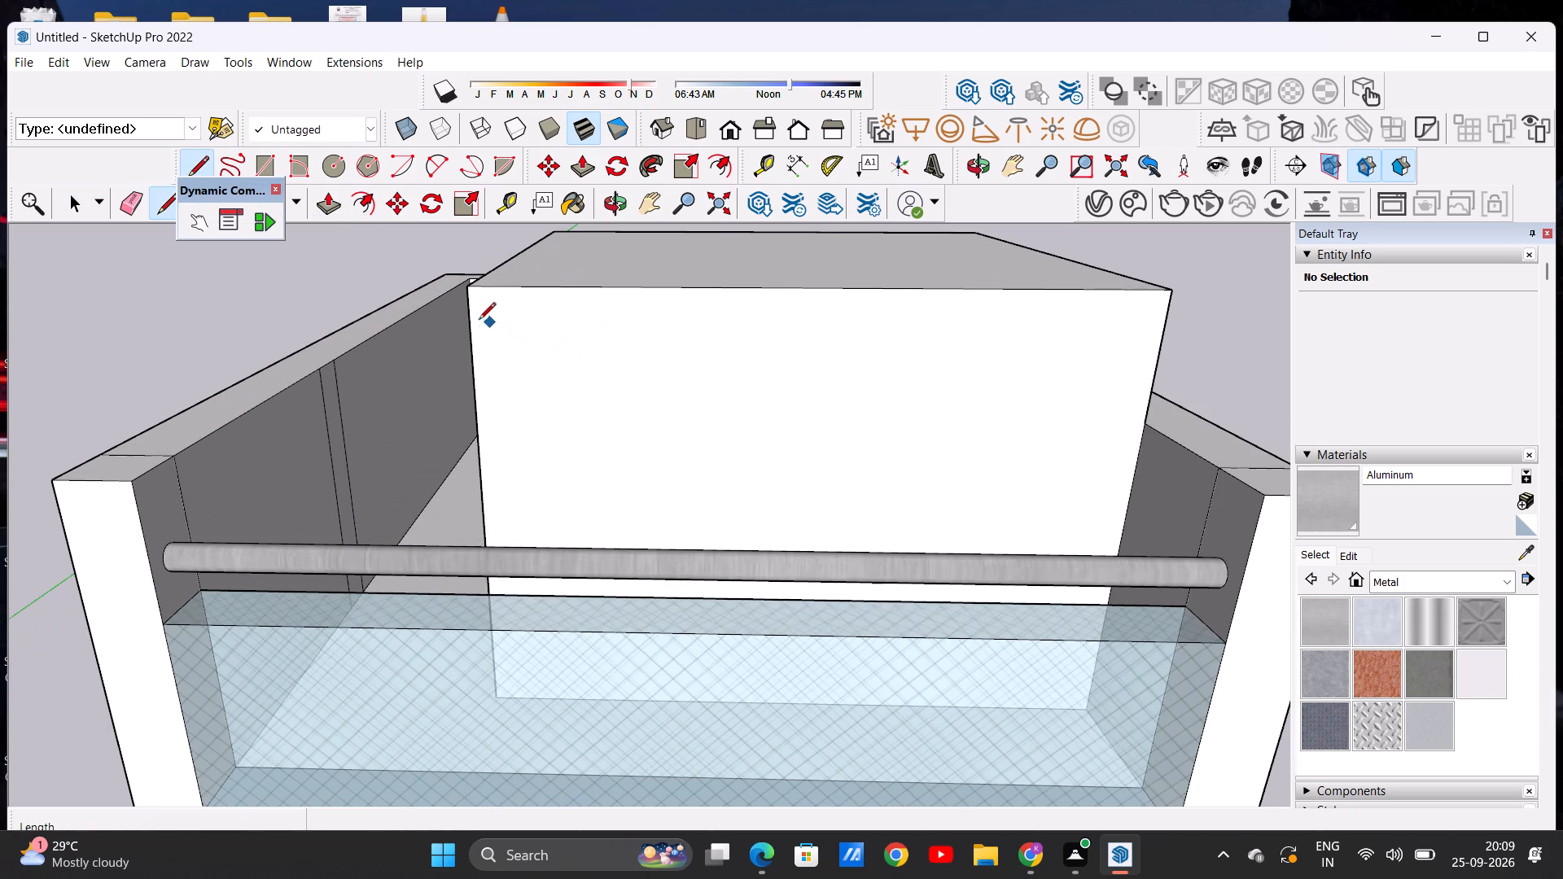
{"action": "left_click", "coordinate": [473, 324]}
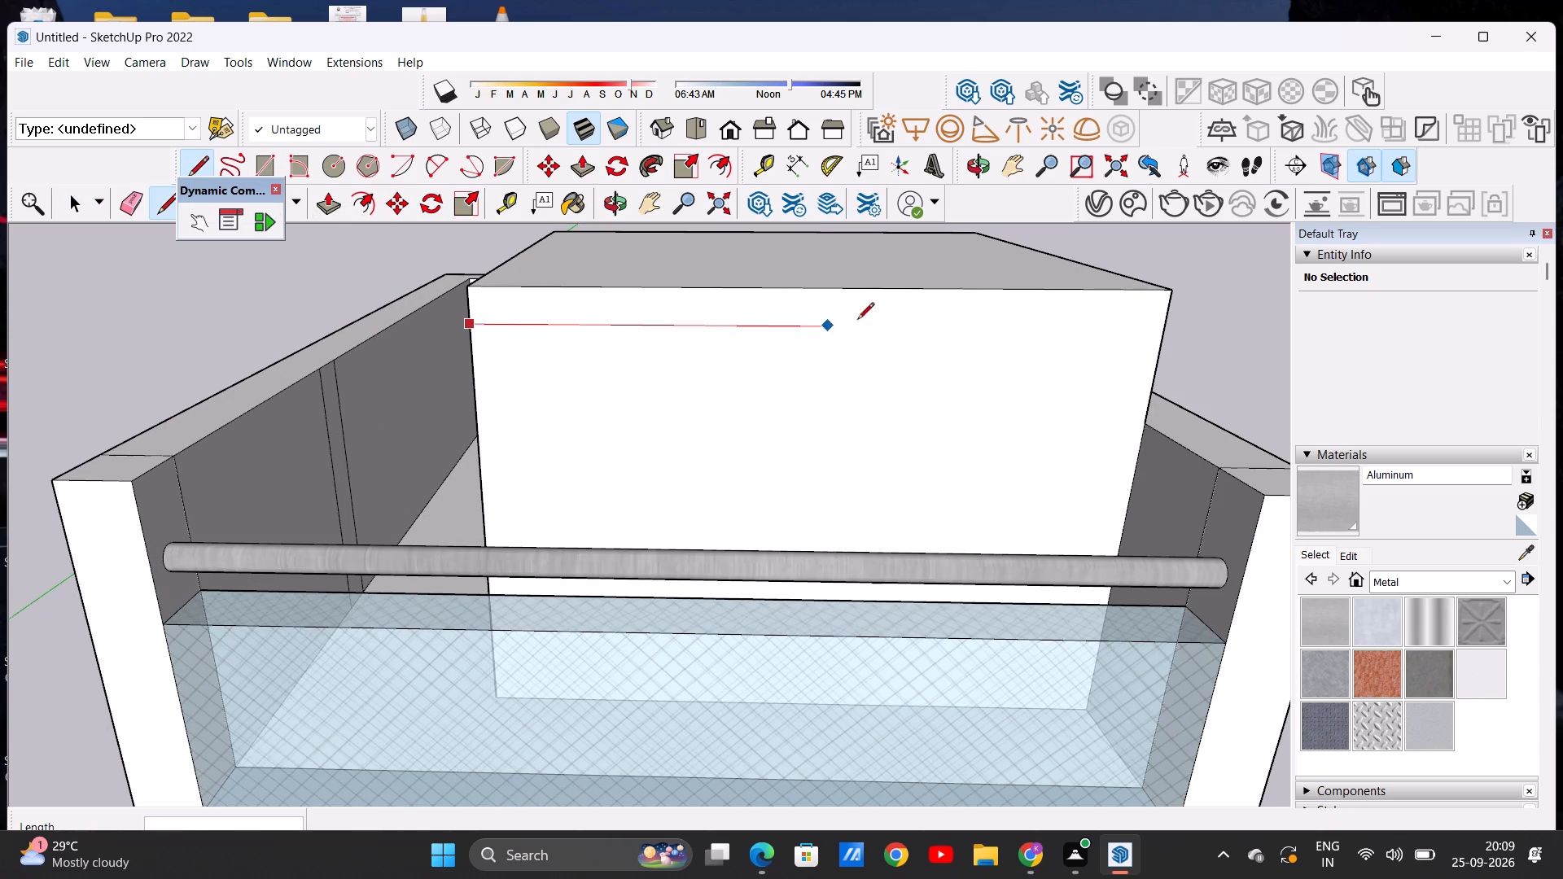
{"action": "left_click", "coordinate": [1159, 326]}
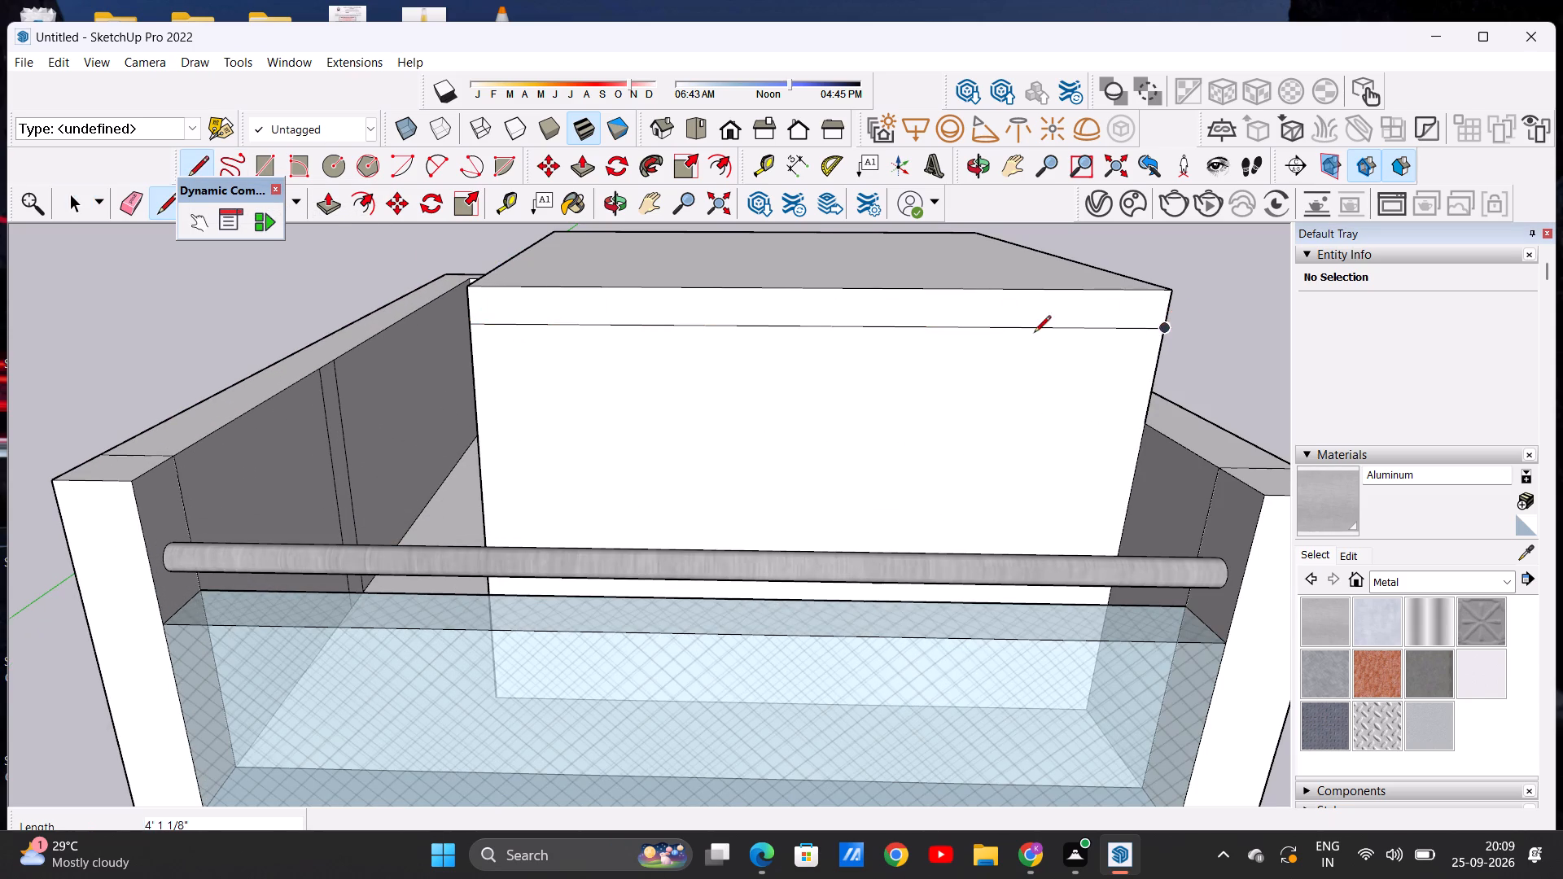
{"action": "scroll", "coordinate": [1032, 328], "scroll_direction": "down", "scroll_amount": 8}
{"action": "middle_click_drag", "start_coordinate": [1081, 336], "coordinate": [641, 322]}
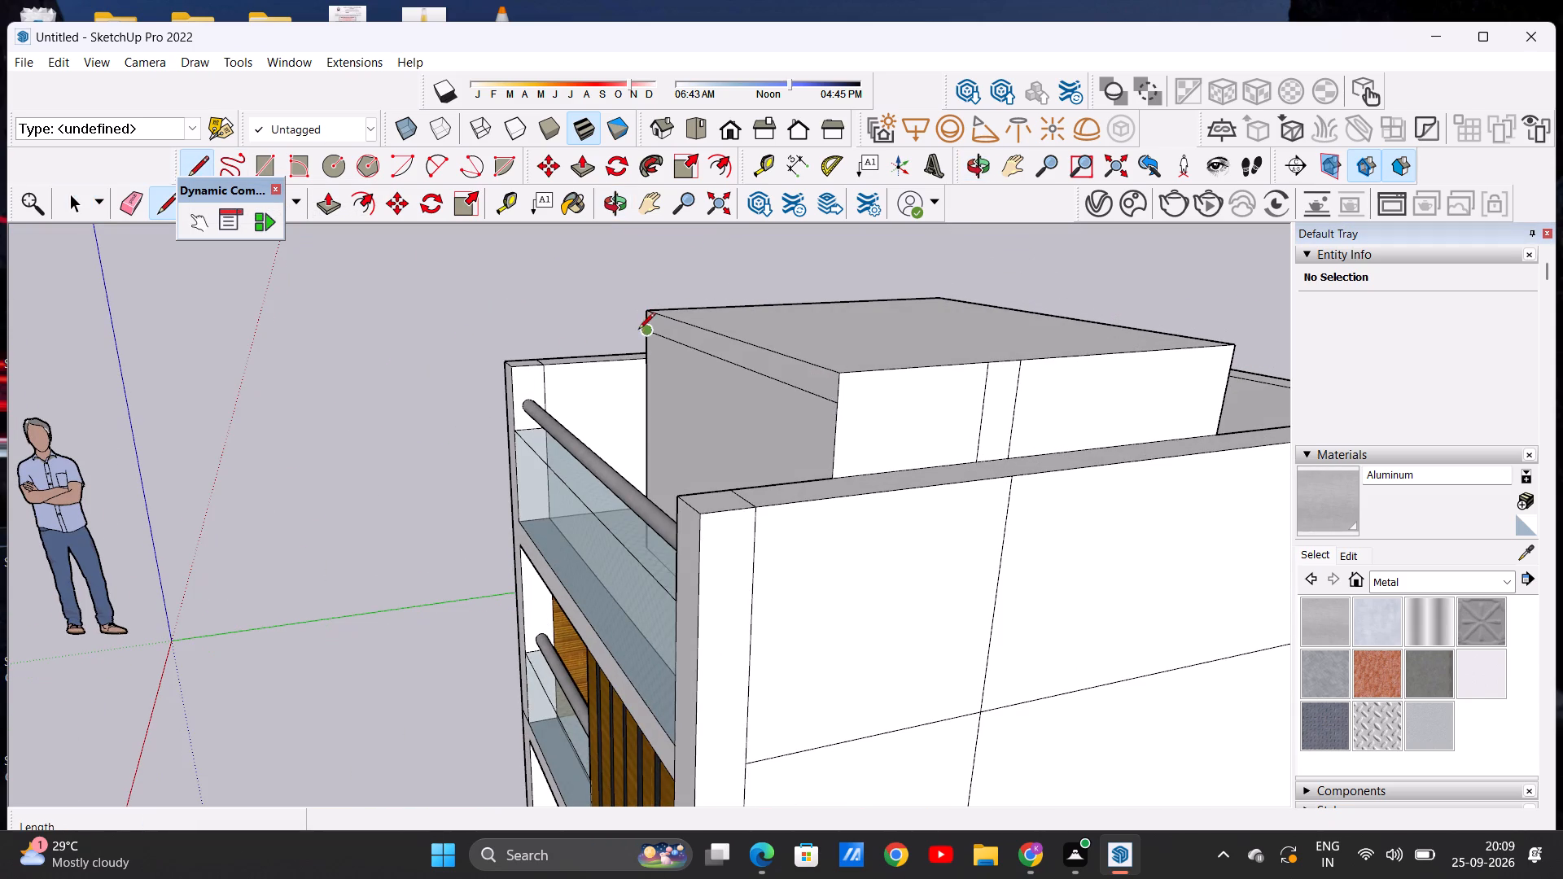
{"action": "key", "text": "space"}
Continue the band line 3' 10 3/4" along the rooftop block's left side face, from the front line's end to the back edge.
{"action": "middle_click_drag", "start_coordinate": [628, 367], "coordinate": [1184, 351]}
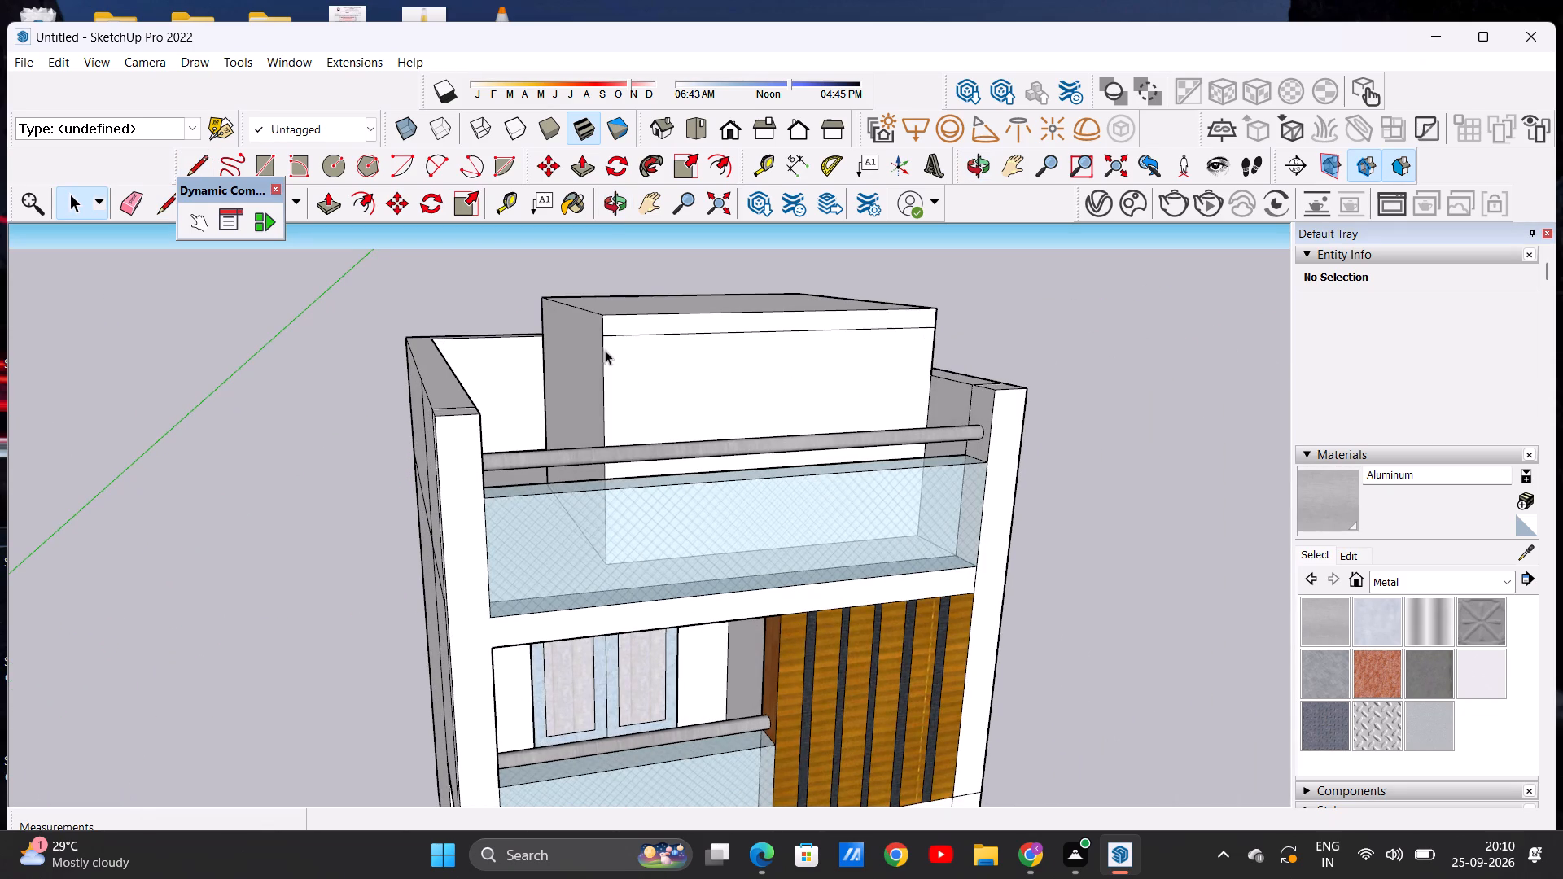
{"action": "middle_click_drag", "start_coordinate": [550, 347], "coordinate": [894, 382]}
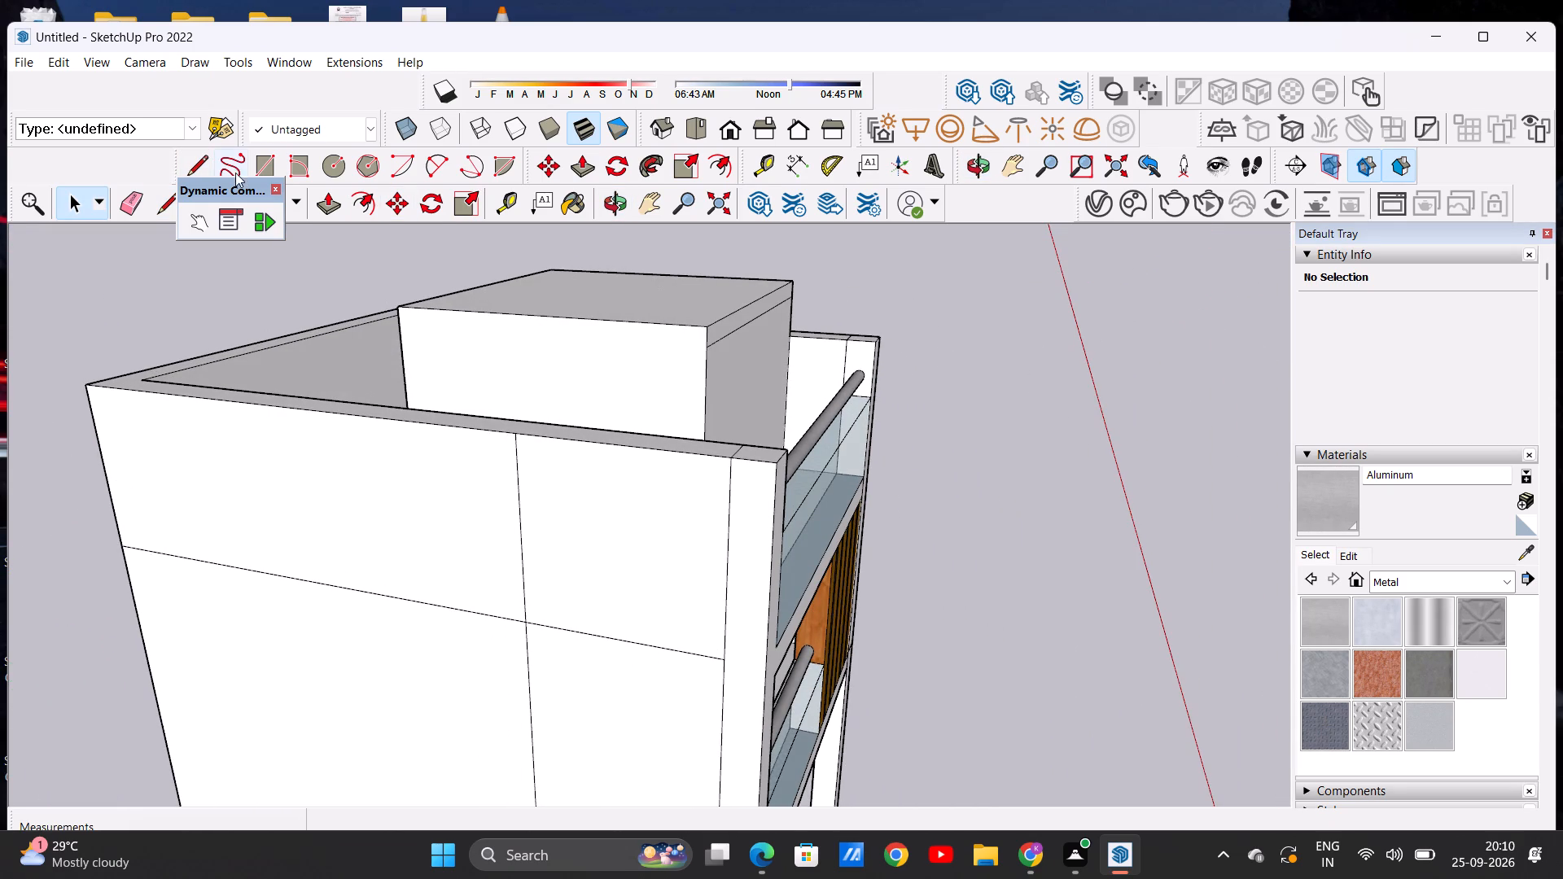
{"action": "left_click", "coordinate": [197, 160]}
{"action": "scroll", "coordinate": [733, 340], "scroll_direction": "up", "scroll_amount": 5}
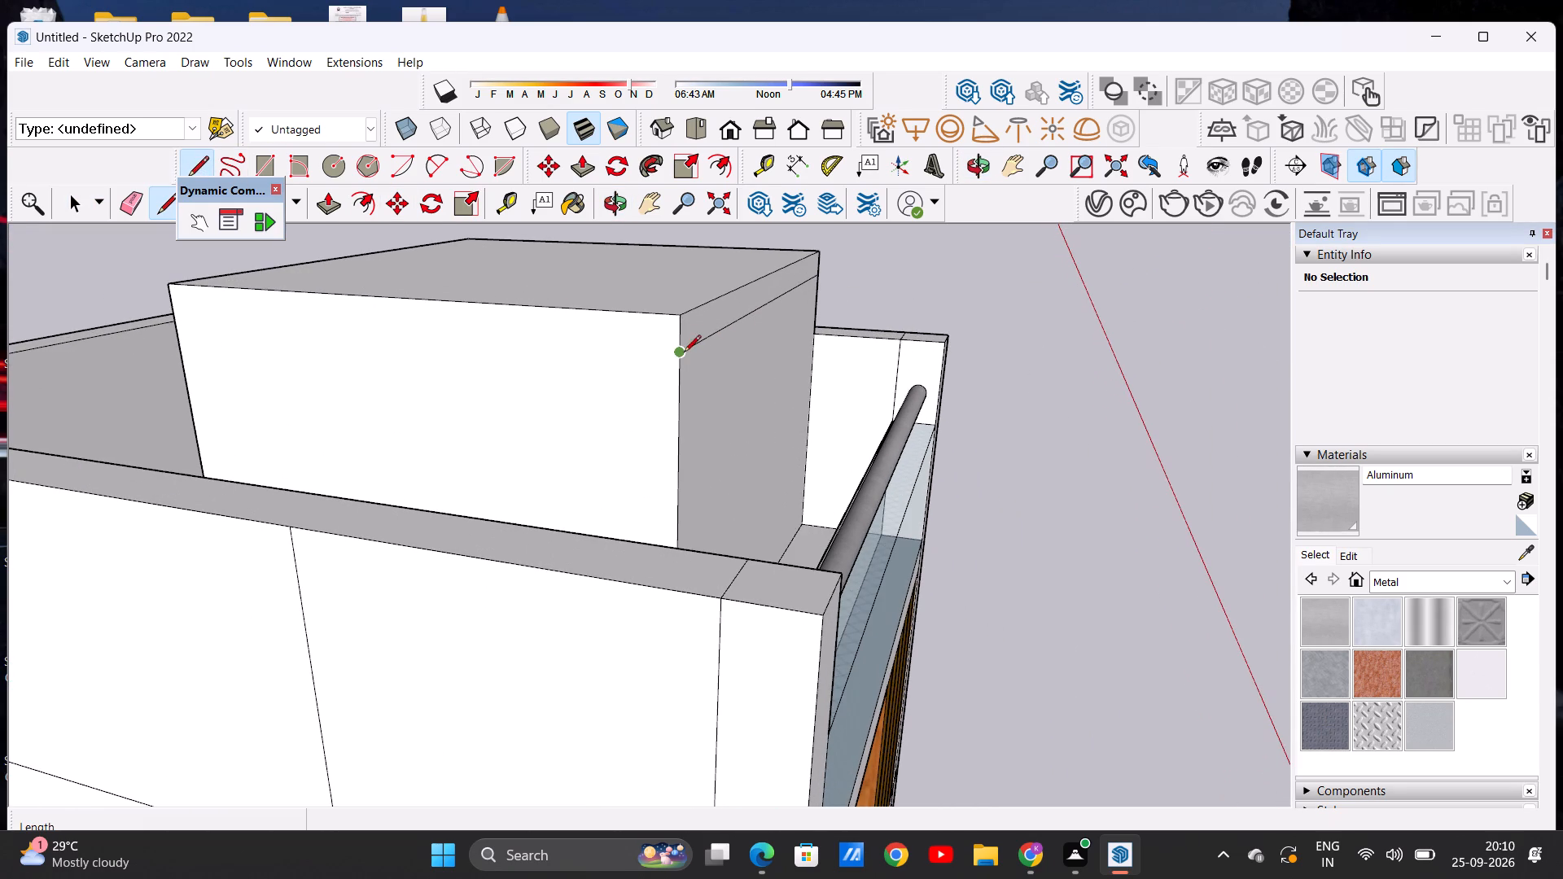
{"action": "left_click", "coordinate": [677, 356]}
{"action": "scroll", "coordinate": [584, 347], "scroll_direction": "down", "scroll_amount": 7}
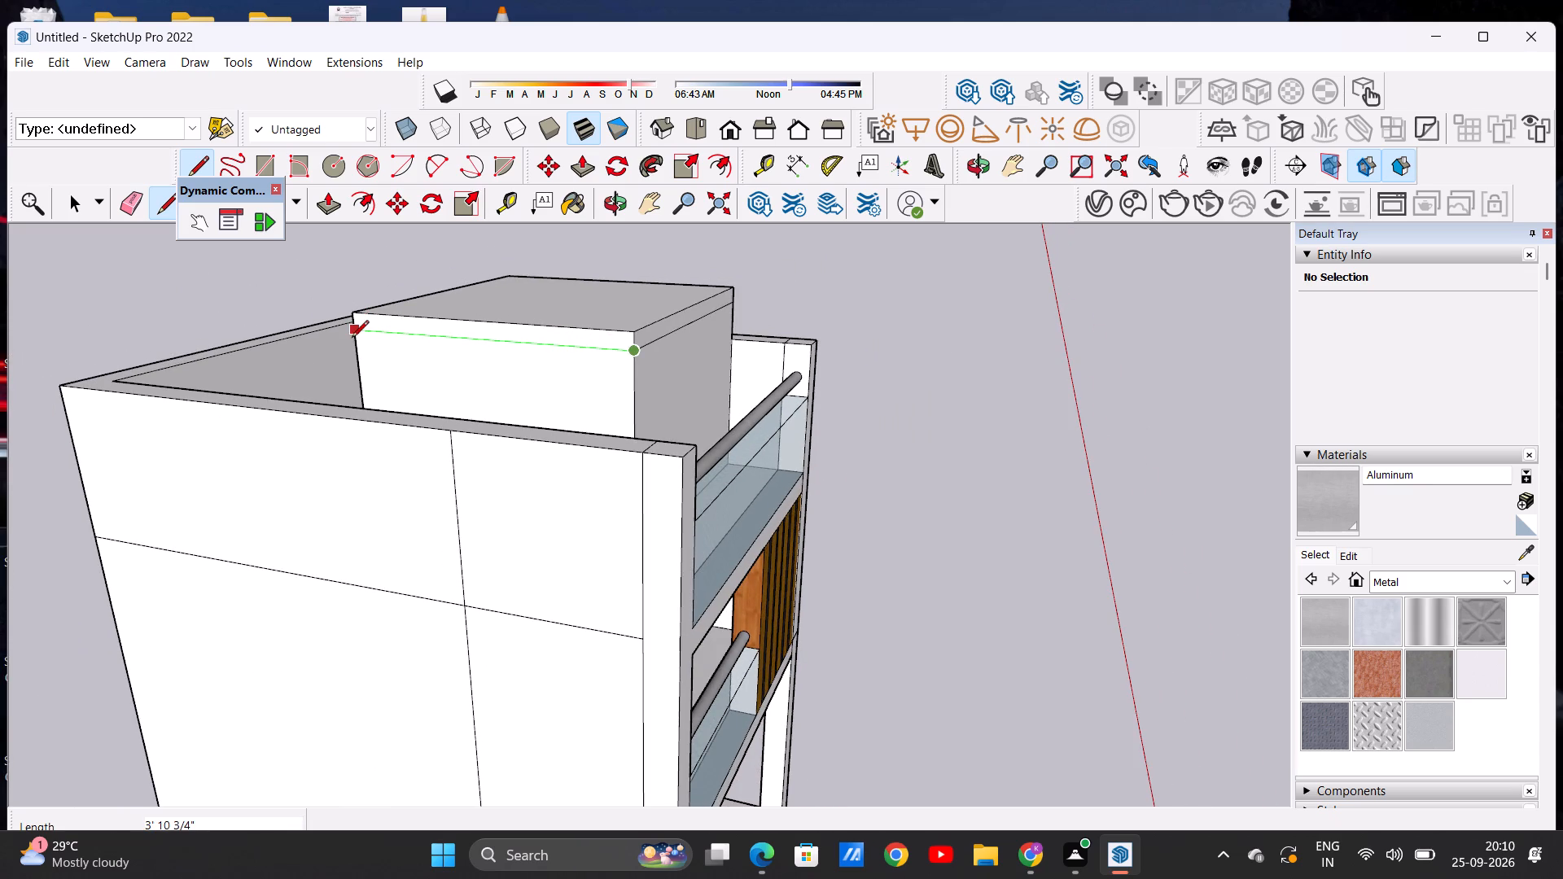
{"action": "left_click", "coordinate": [352, 339]}
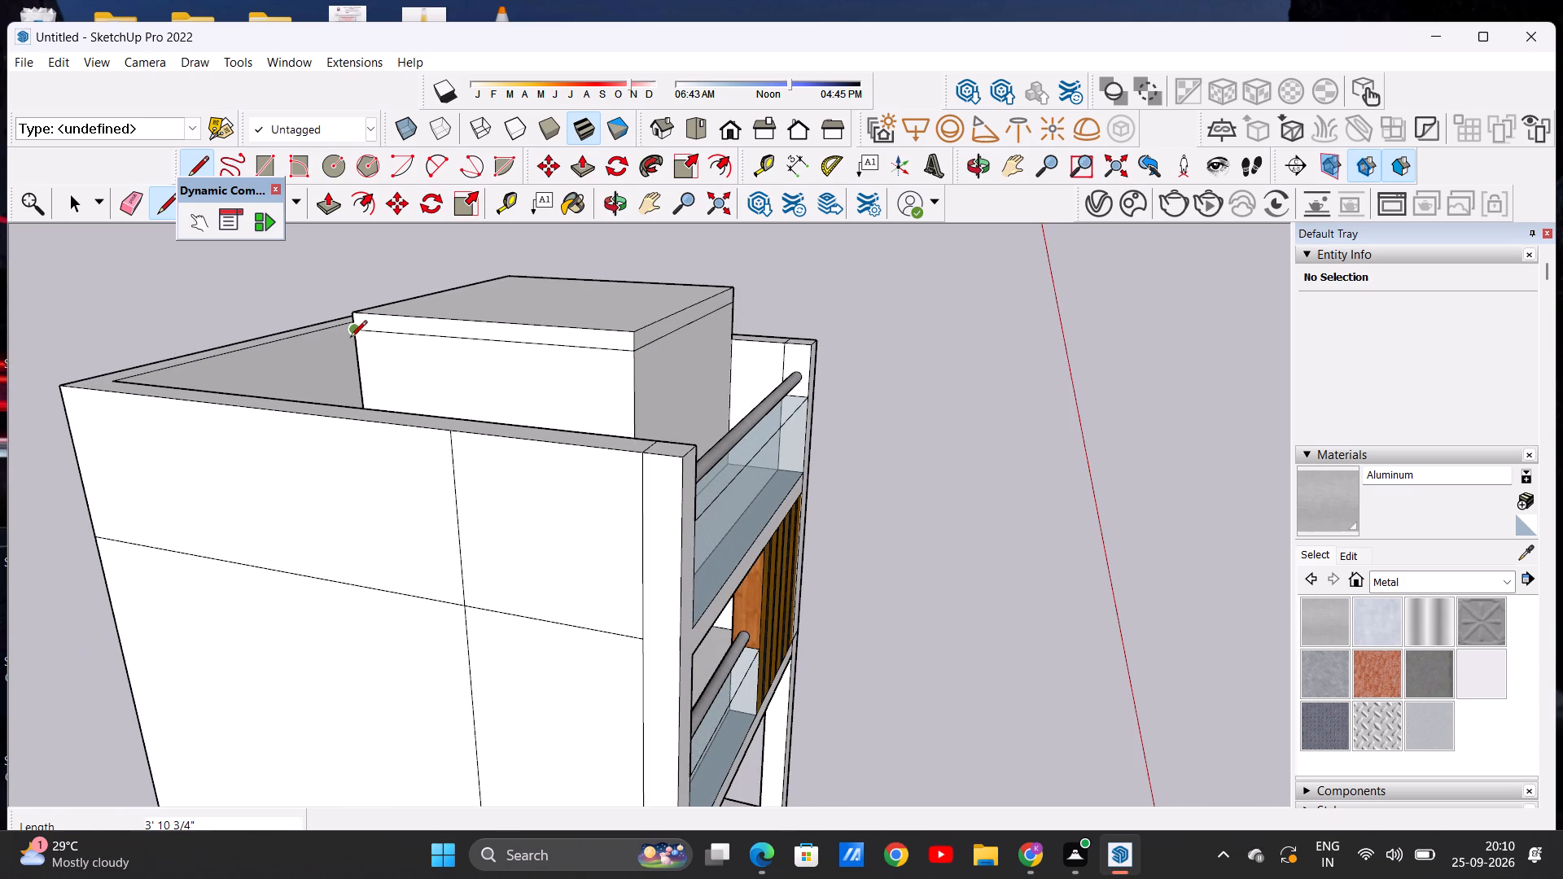
{"action": "key", "text": "space"}
Erase the two stray vertical lines on the rooftop block's right side face.
{"action": "middle_click_drag", "start_coordinate": [706, 385], "coordinate": [430, 369]}
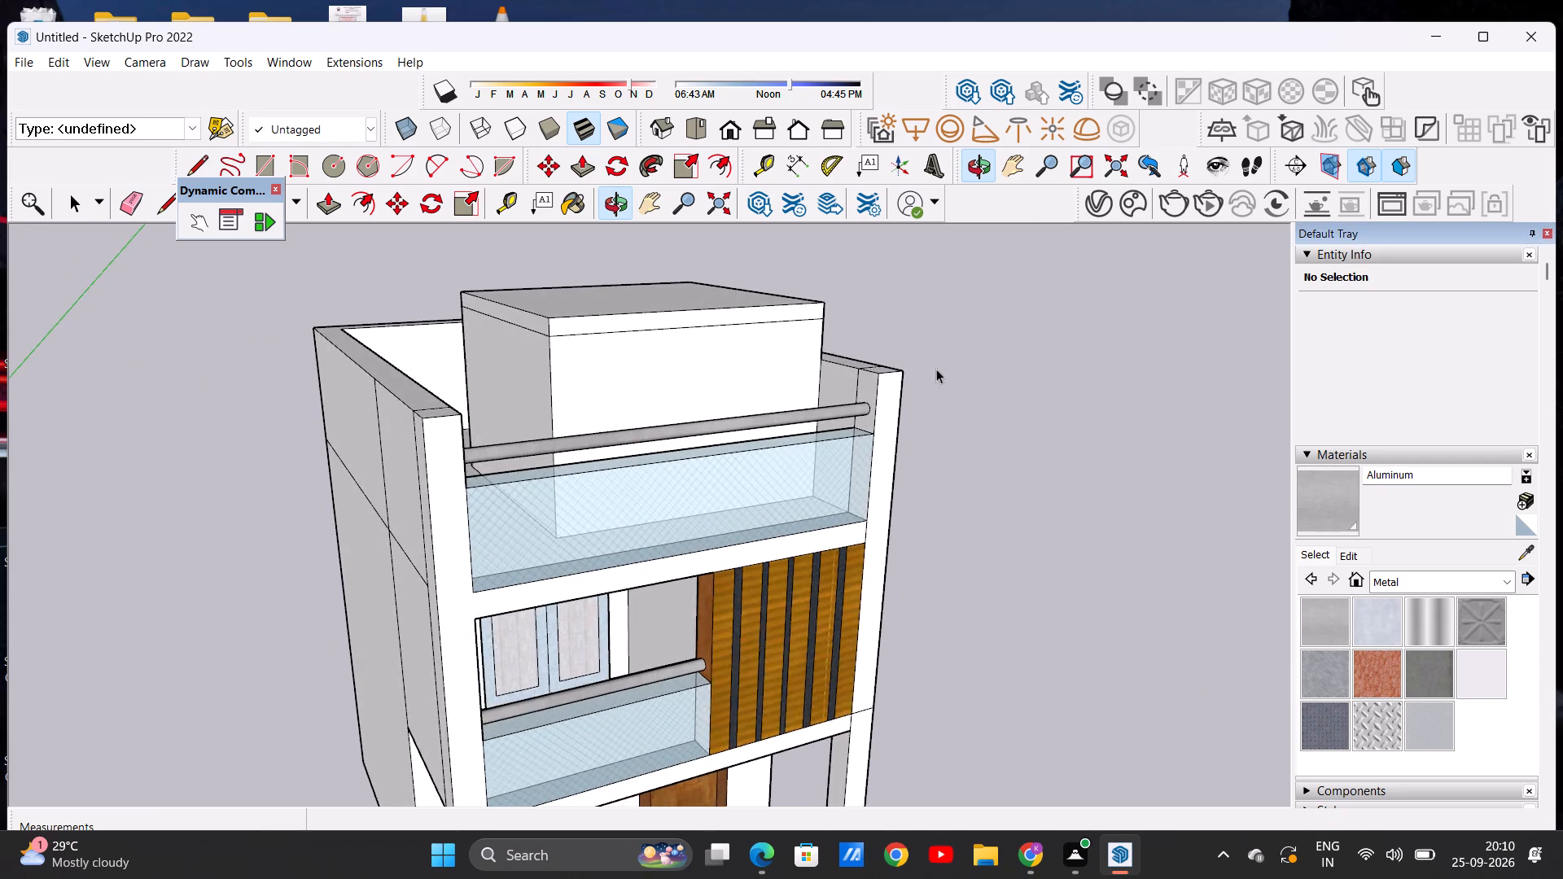
{"action": "middle_click_drag", "start_coordinate": [944, 368], "coordinate": [598, 386]}
{"action": "middle_click_drag", "start_coordinate": [894, 367], "coordinate": [673, 382]}
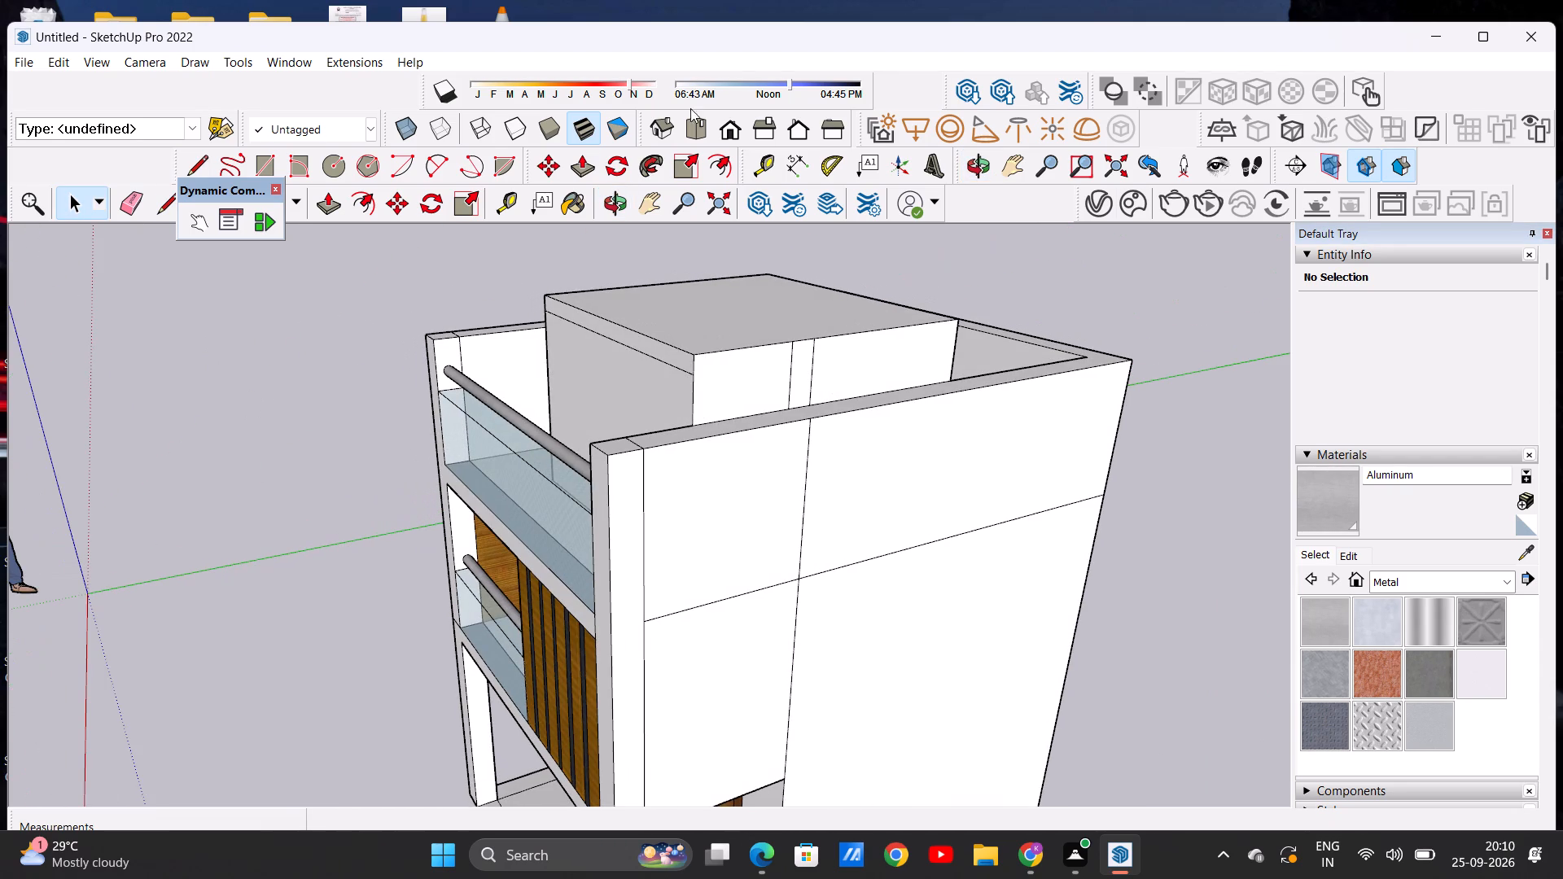
{"action": "left_click", "coordinate": [139, 197]}
{"action": "scroll", "coordinate": [794, 391], "scroll_direction": "up", "scroll_amount": 5}
{"action": "left_click_drag", "start_coordinate": [765, 372], "coordinate": [820, 358]}
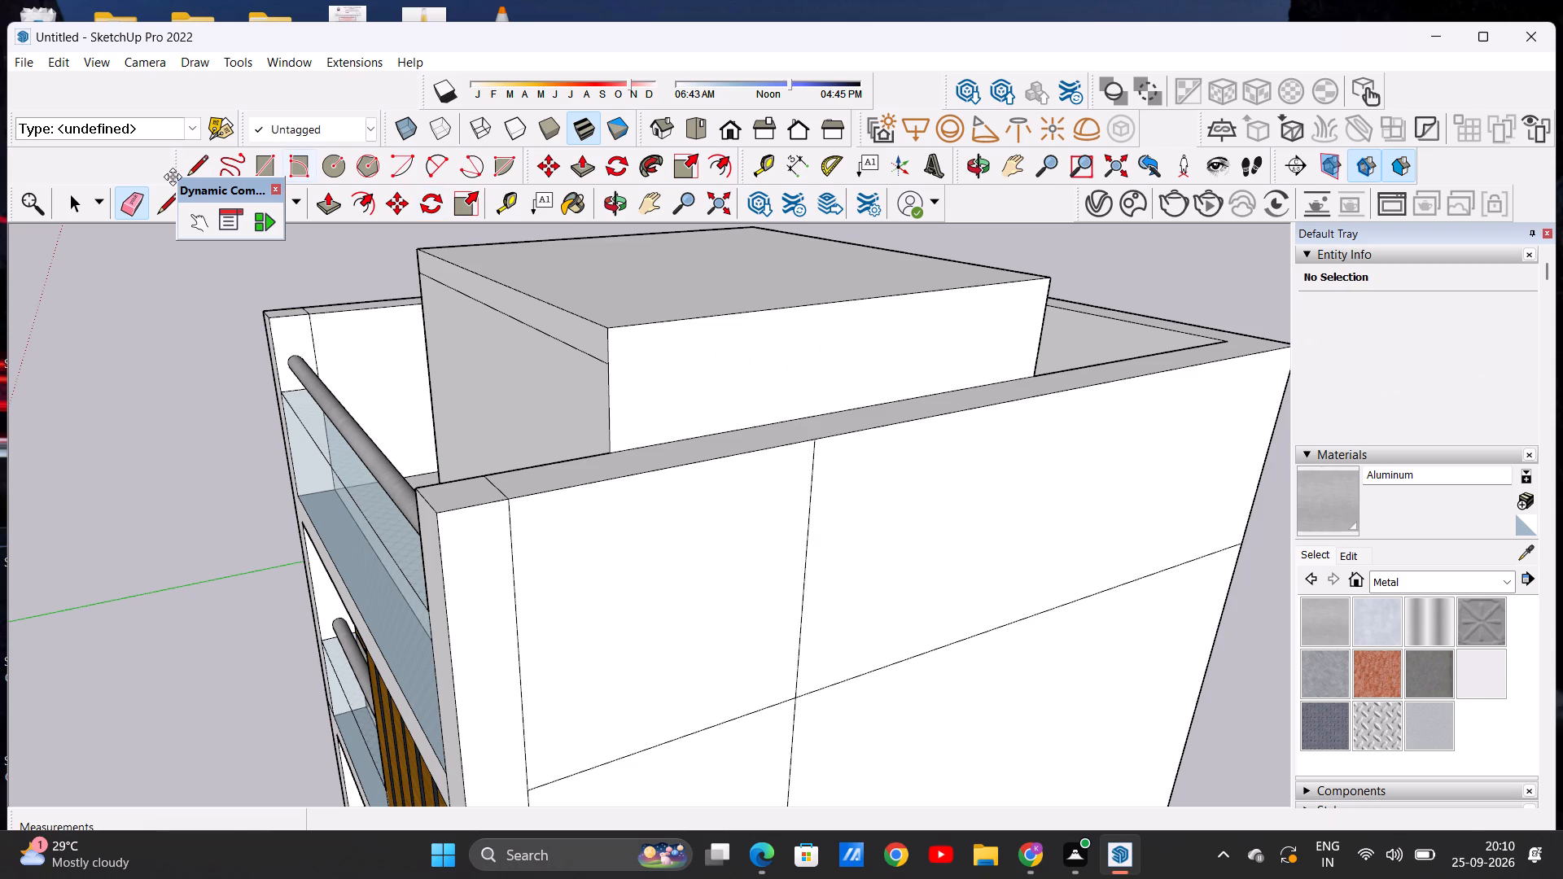
Draw the 3' 10 3/4" band line across the rooftop block's right side face, from the front line's end to the back edge.
{"action": "left_click", "coordinate": [194, 162]}
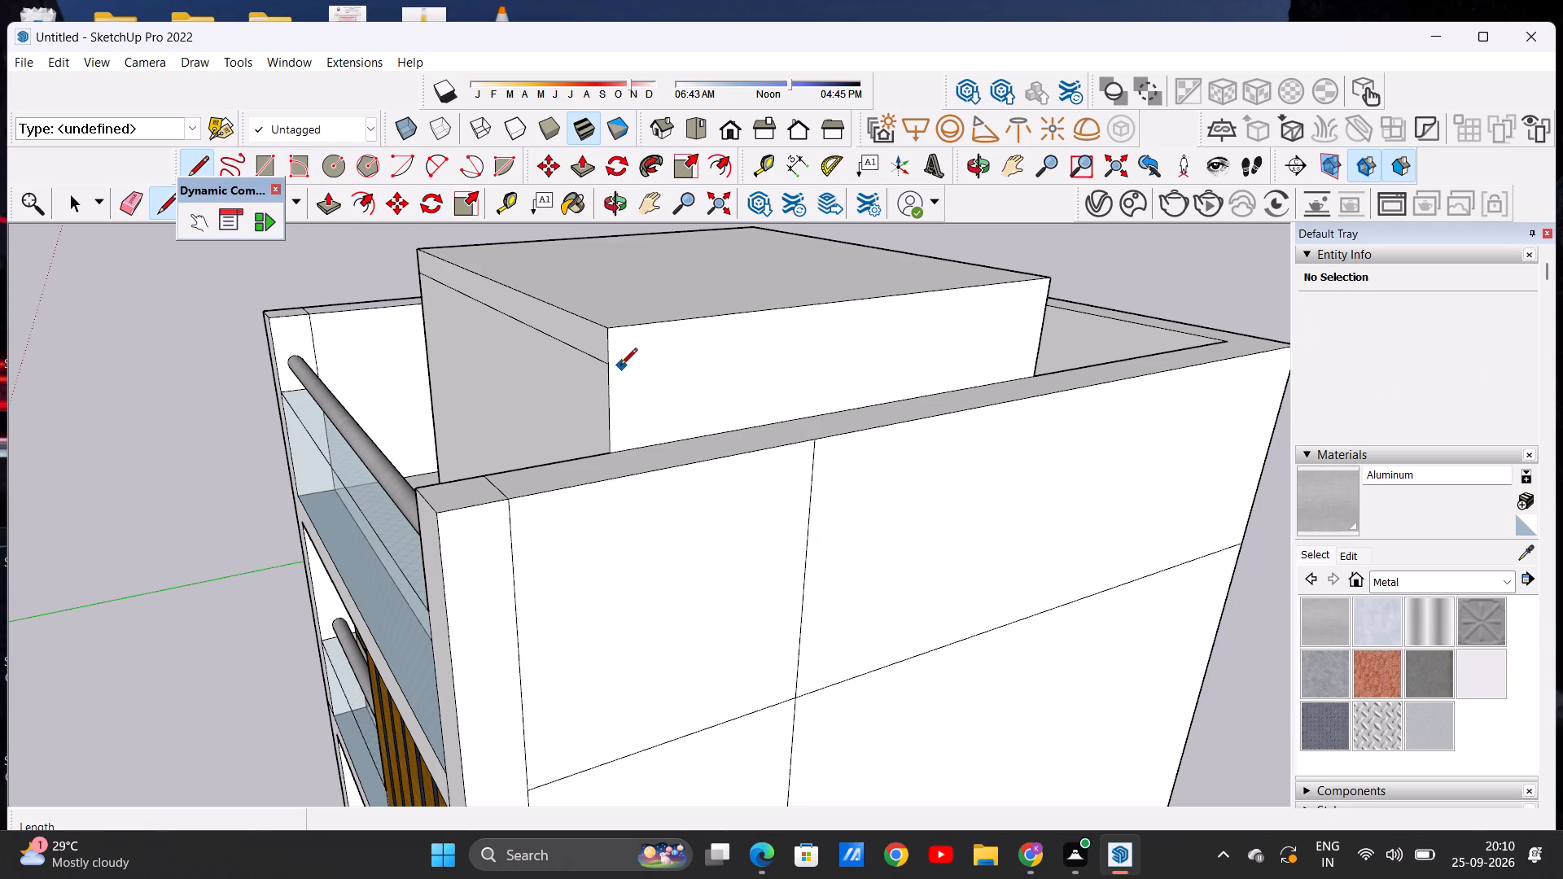
{"action": "left_click", "coordinate": [608, 368]}
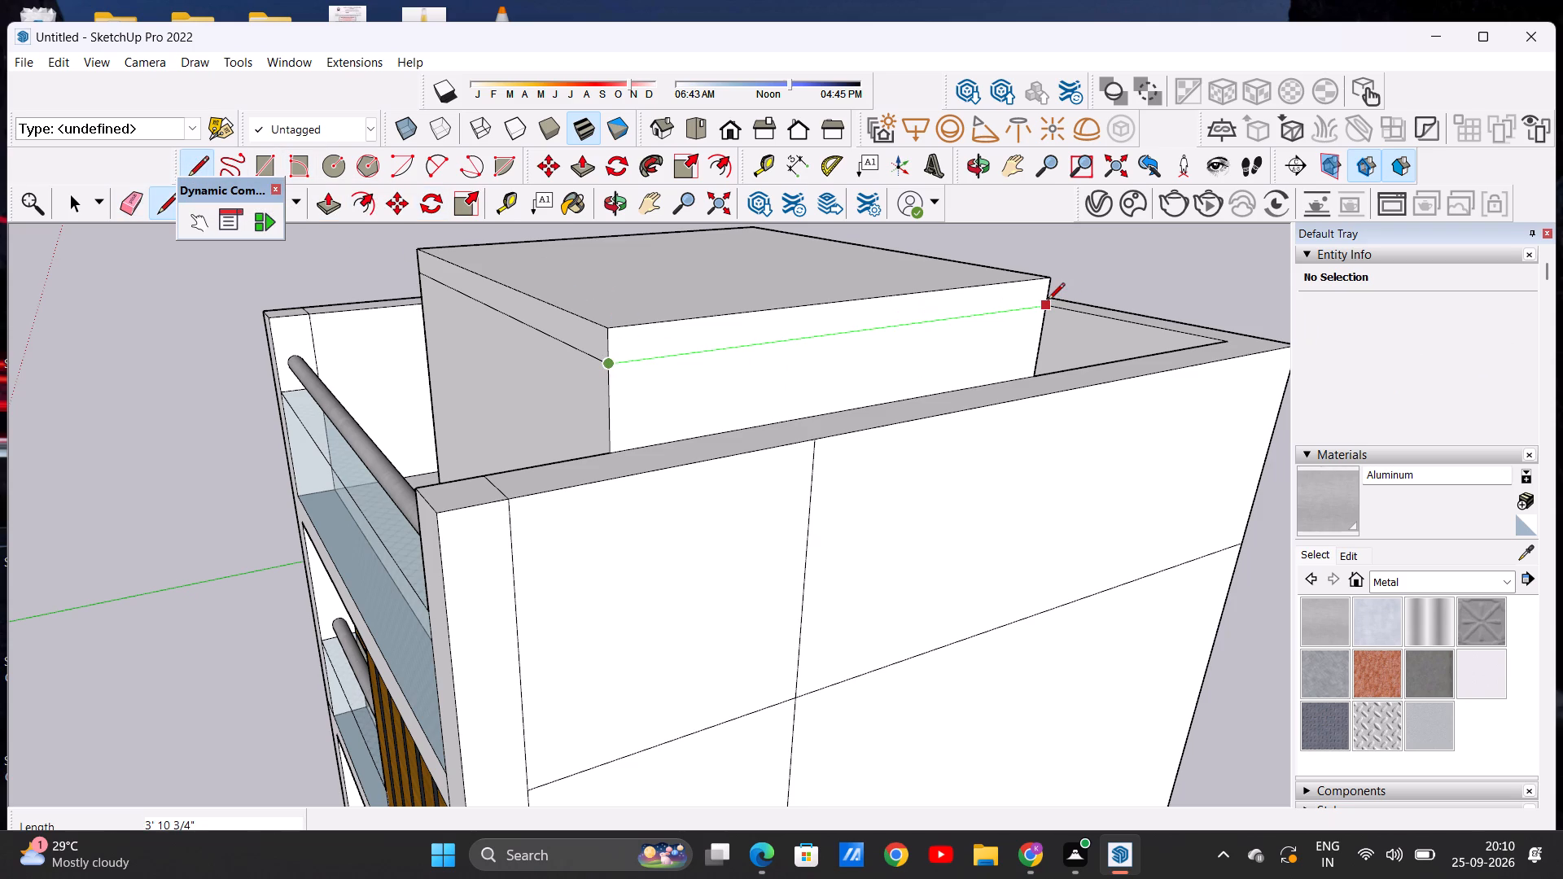
{"action": "left_click", "coordinate": [1048, 301]}
{"action": "key", "text": "space"}
Push/Pull the rooftop block's front roof band outward about 1' 2 1/4" over the terrace.
{"action": "middle_click_drag", "start_coordinate": [586, 359], "coordinate": [1162, 309]}
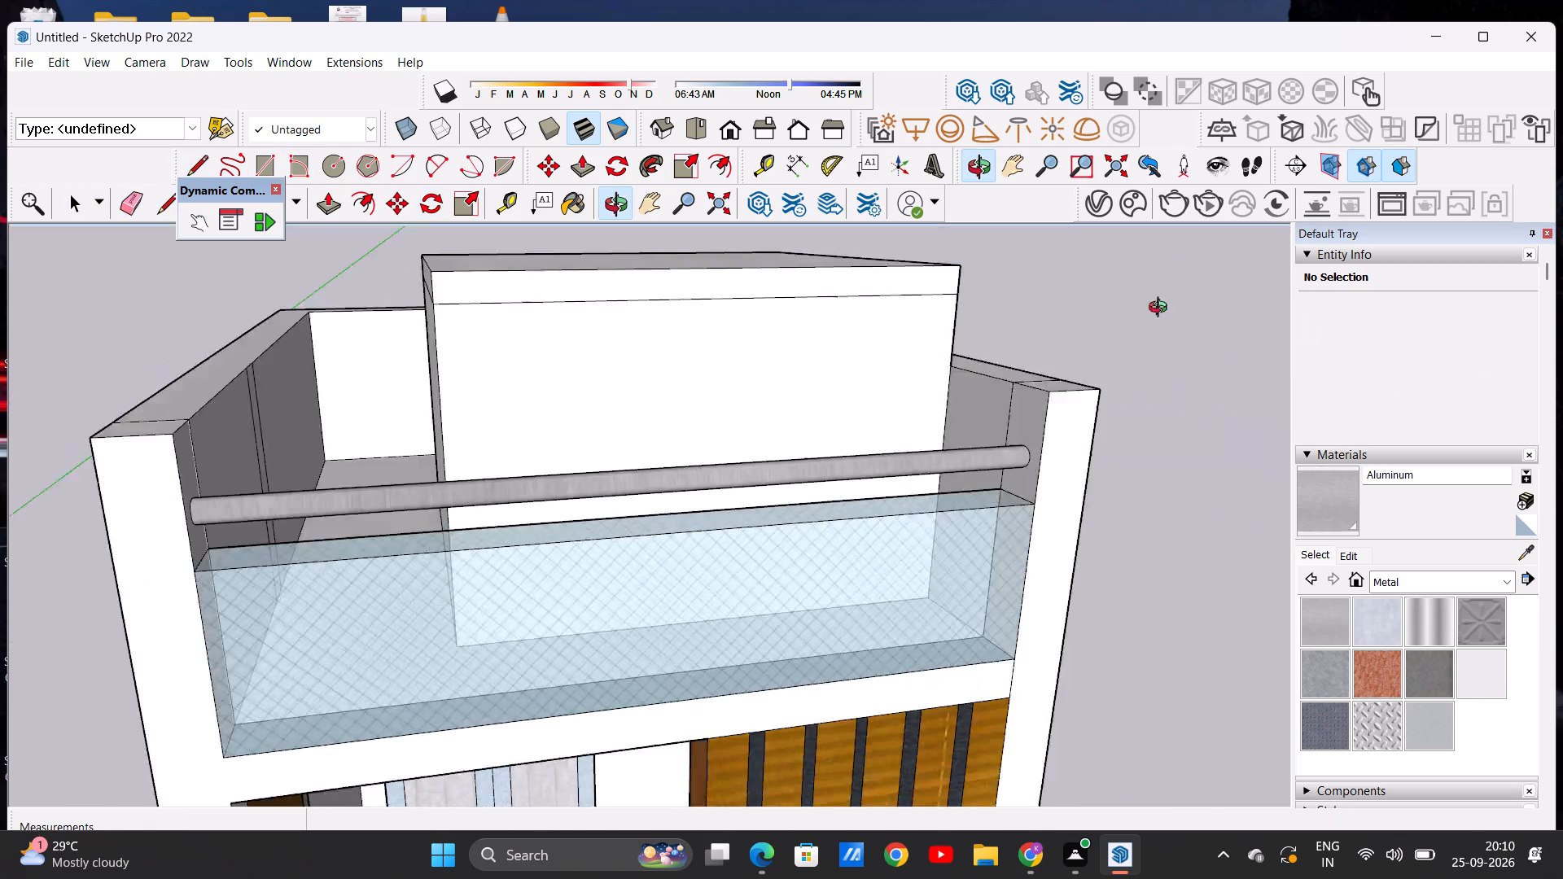
{"action": "middle_click_drag", "start_coordinate": [1162, 309], "coordinate": [851, 383]}
{"action": "scroll", "coordinate": [919, 313], "scroll_direction": "down", "scroll_amount": 7}
{"action": "middle_click_drag", "start_coordinate": [836, 360], "coordinate": [904, 339]}
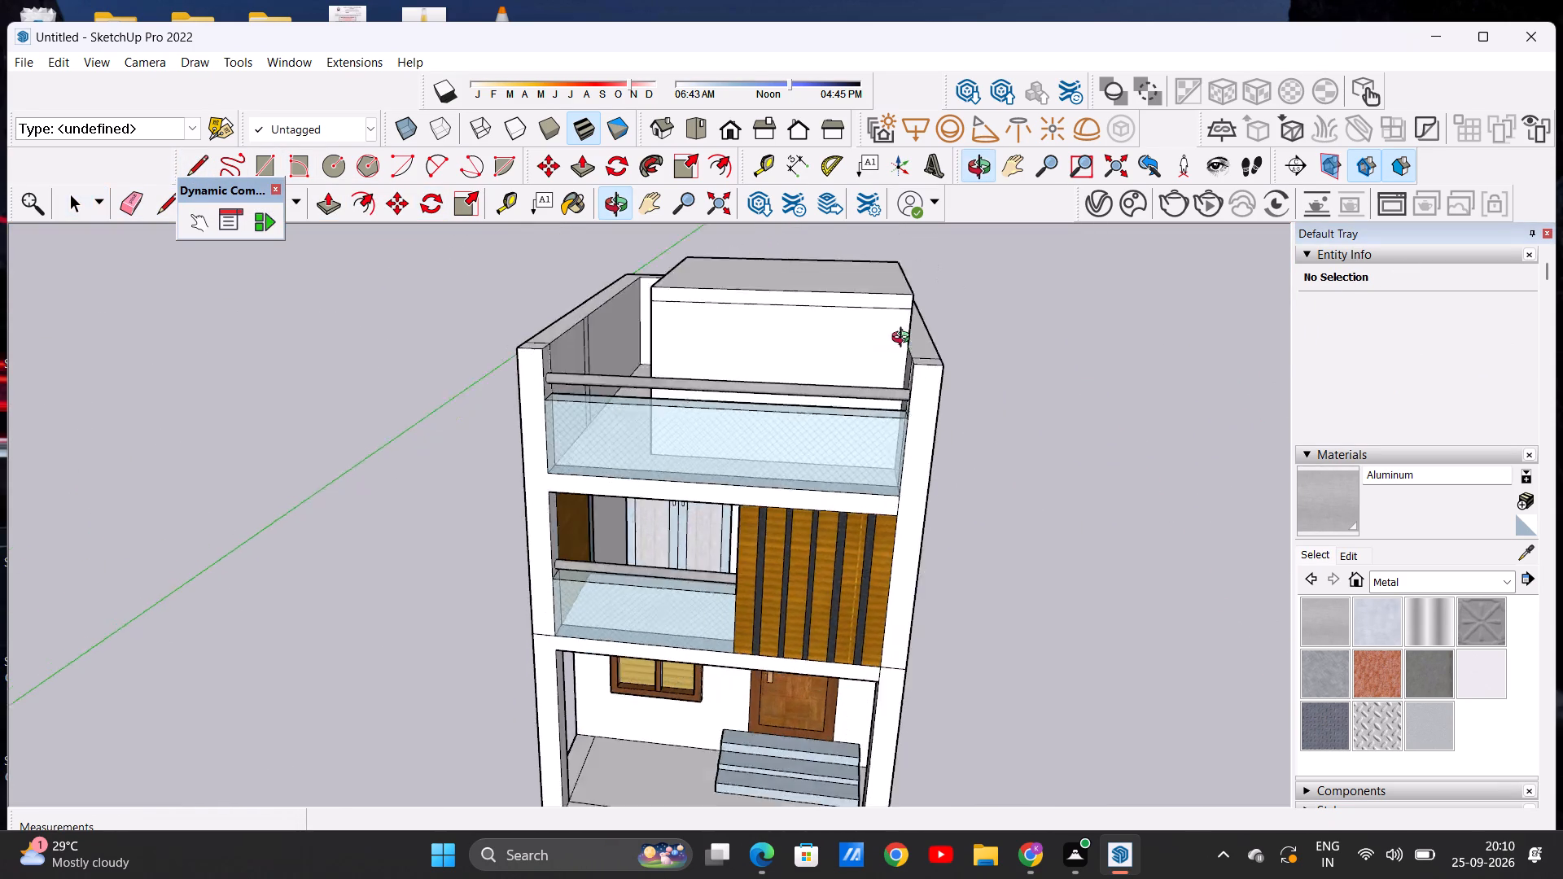
{"action": "middle_click_drag", "start_coordinate": [904, 339], "coordinate": [870, 267]}
{"action": "scroll", "coordinate": [847, 284], "scroll_direction": "up", "scroll_amount": 2}
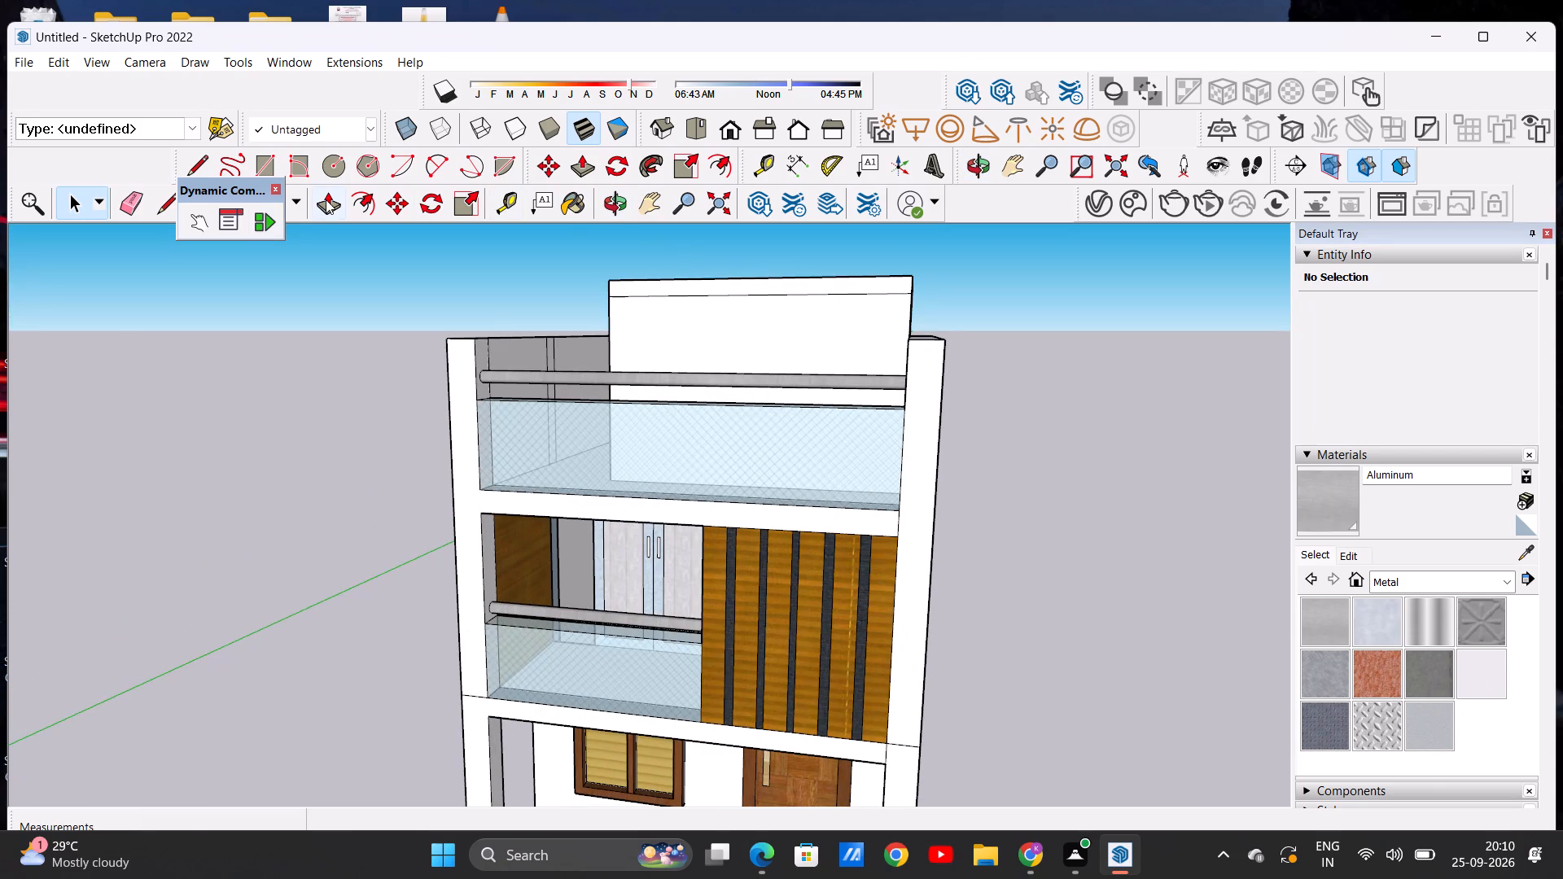
{"action": "left_click", "coordinate": [326, 199]}
{"action": "scroll", "coordinate": [911, 266], "scroll_direction": "up", "scroll_amount": 5}
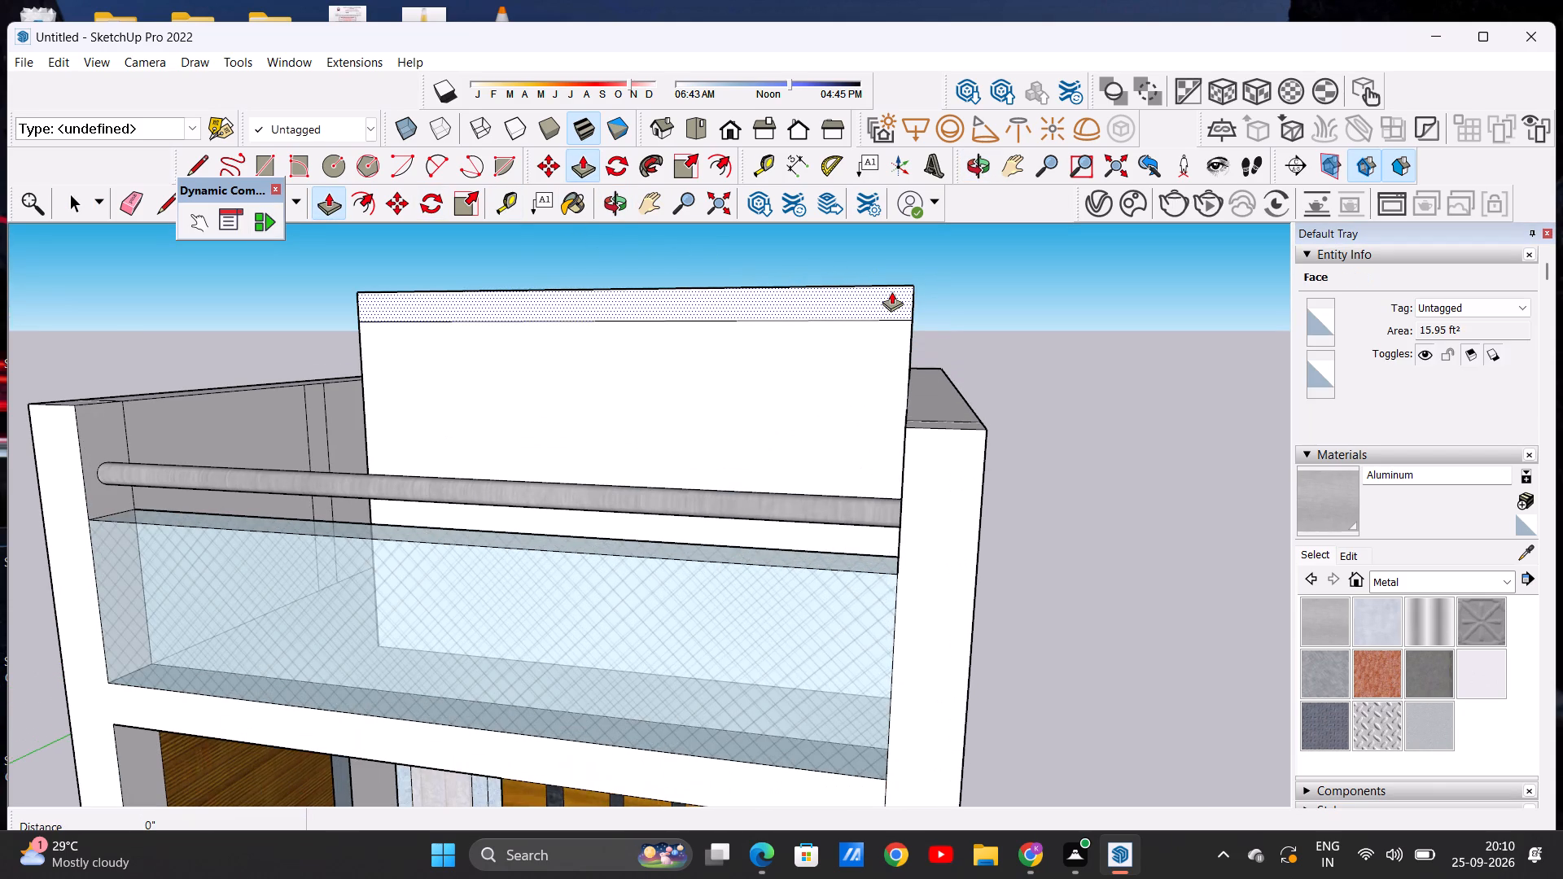
{"action": "left_click", "coordinate": [891, 291]}
{"action": "middle_click_drag", "start_coordinate": [899, 315], "coordinate": [676, 344]}
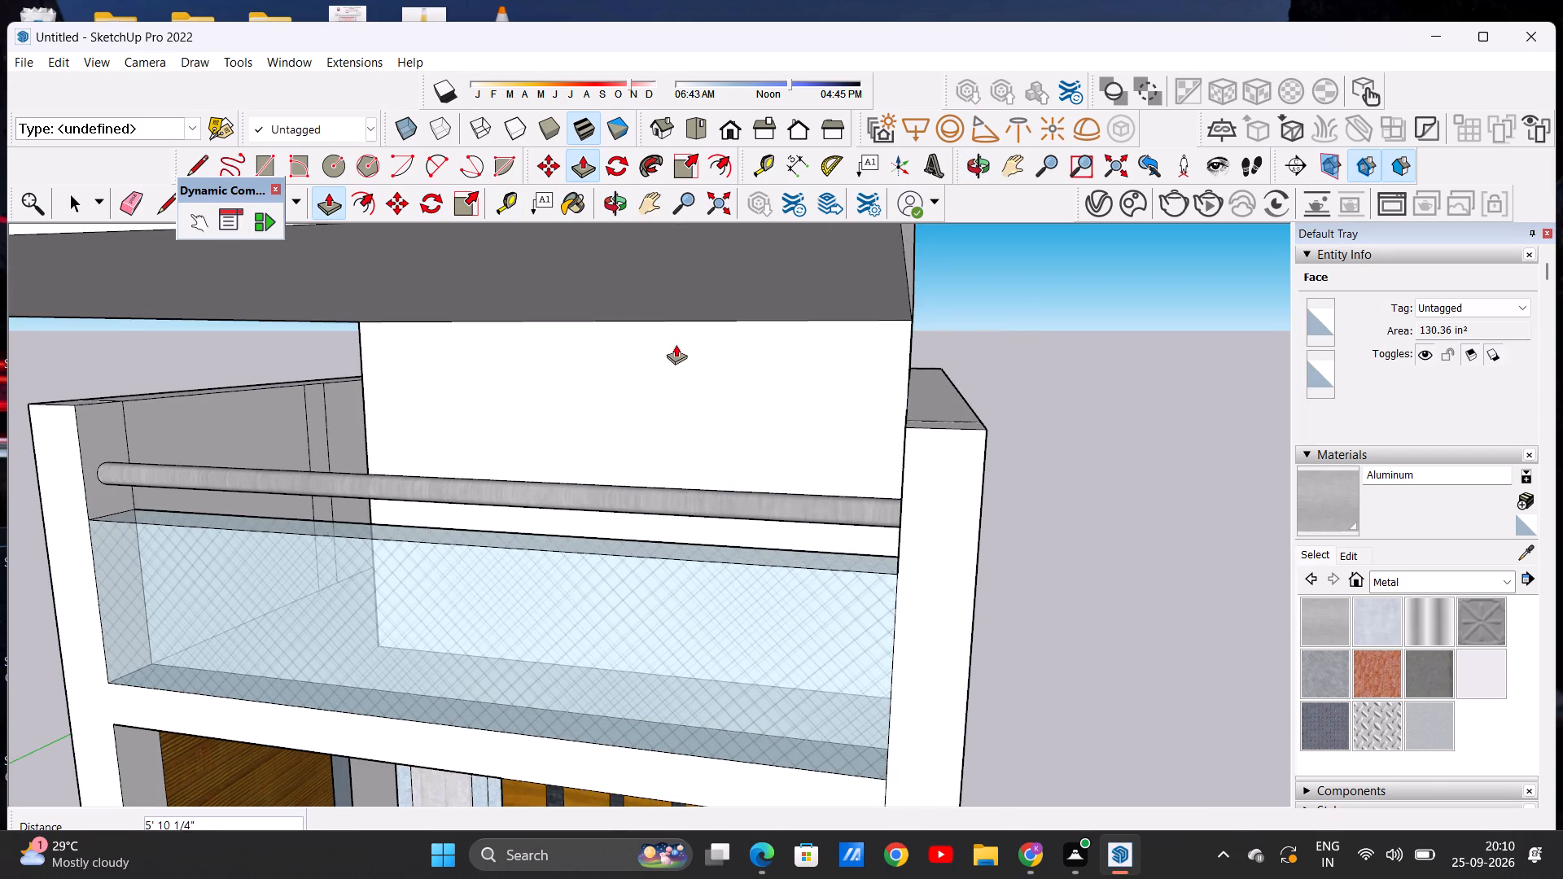
{"action": "middle_click_drag", "start_coordinate": [676, 344], "coordinate": [675, 344]}
{"action": "scroll", "coordinate": [725, 328], "scroll_direction": "down", "scroll_amount": 8}
{"action": "middle_click_drag", "start_coordinate": [772, 317], "coordinate": [535, 353]}
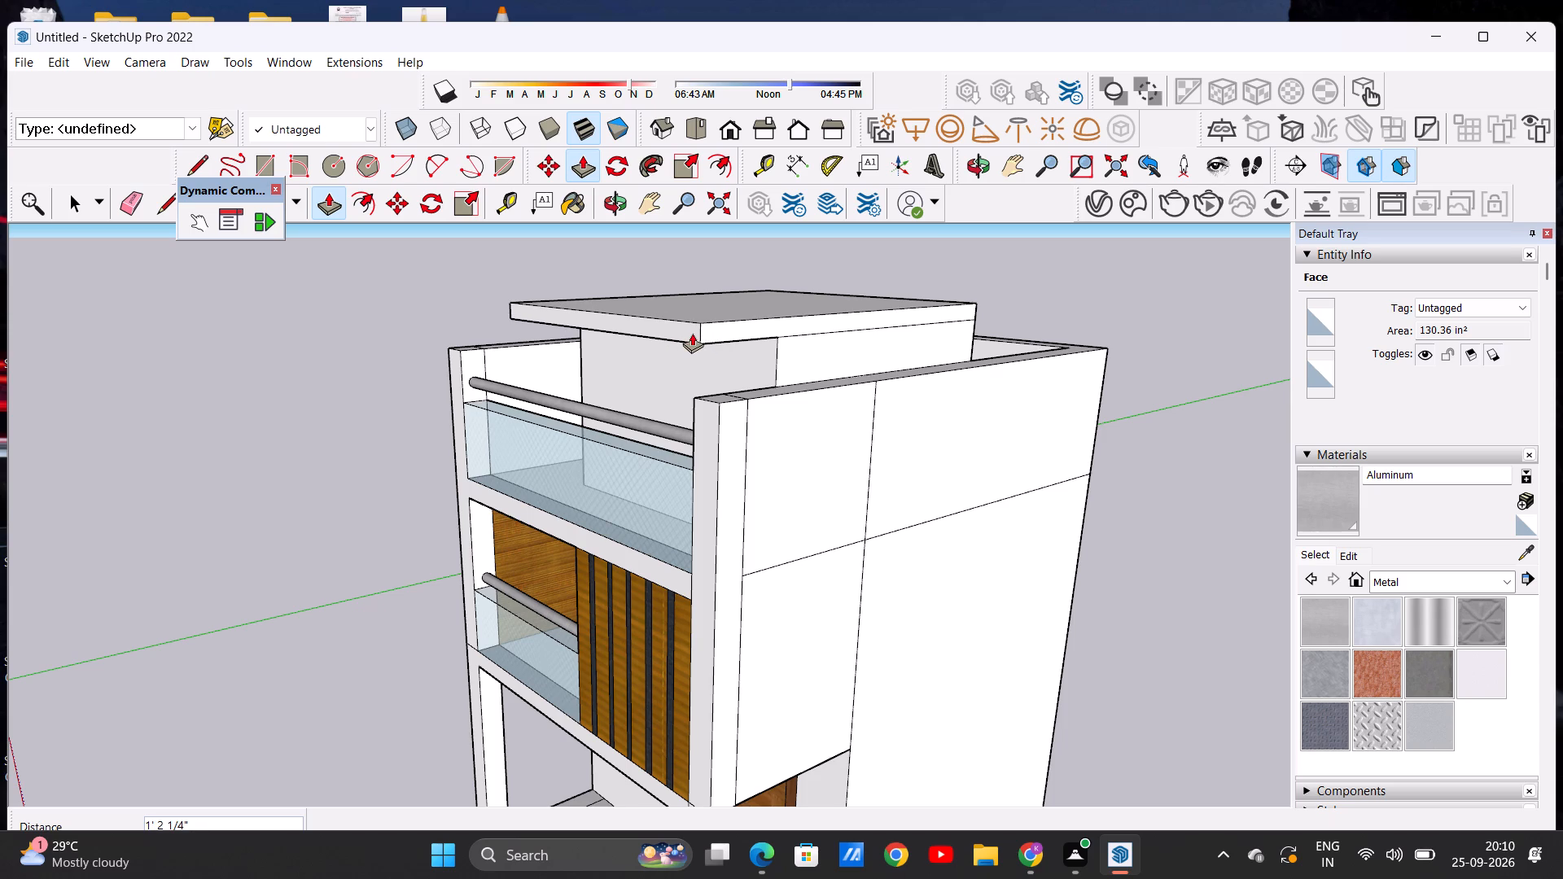
{"action": "left_click", "coordinate": [692, 333]}
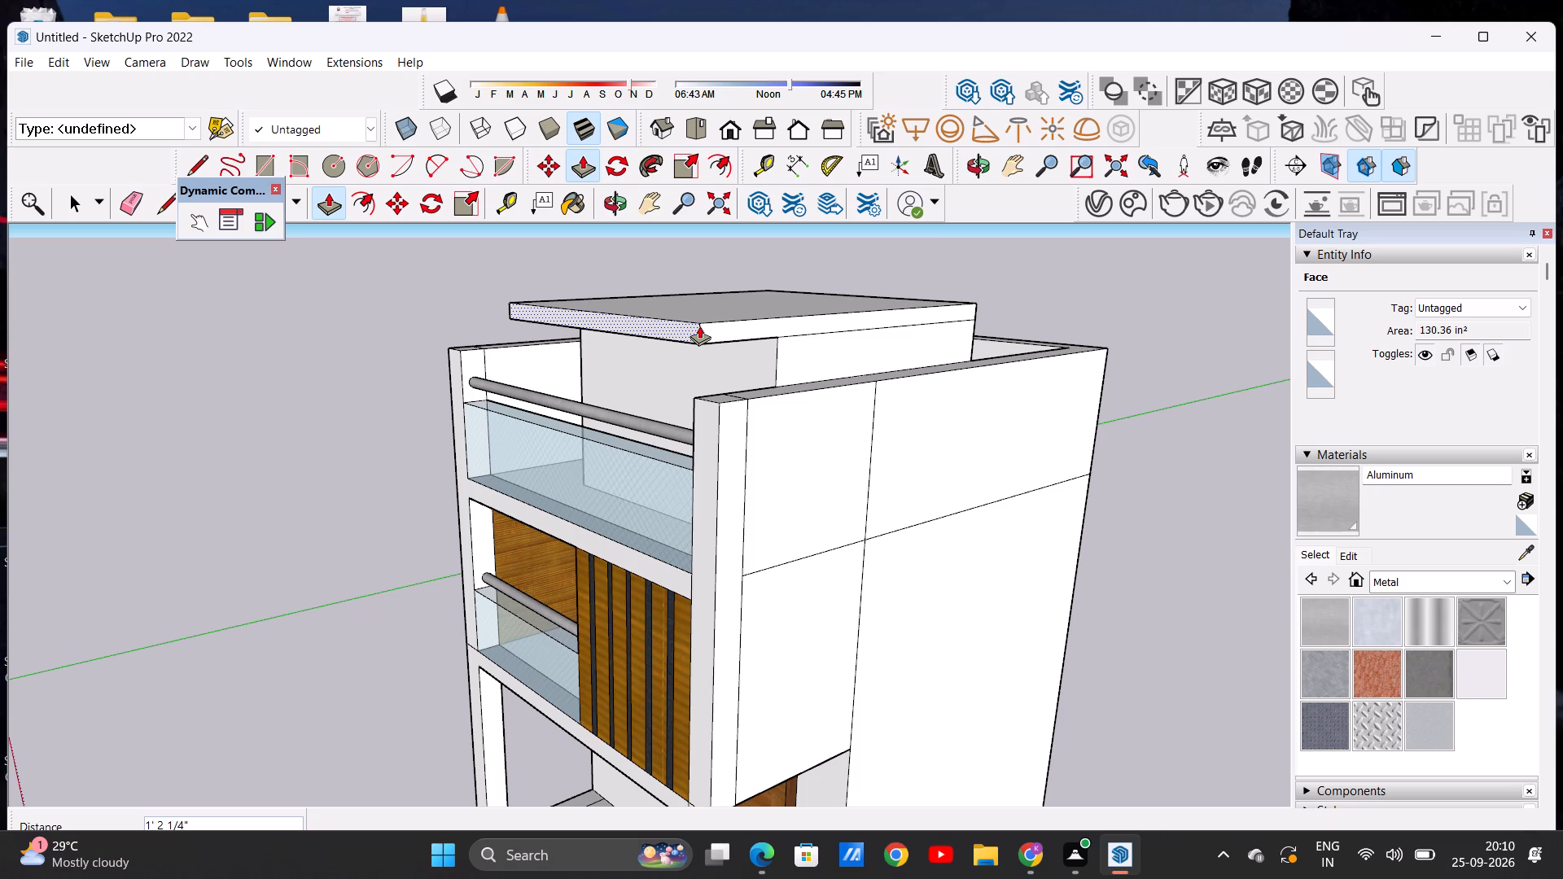
Push/Pull the left end face of the roof slab outward about 7 1/16".
{"action": "middle_click_drag", "start_coordinate": [635, 366], "coordinate": [707, 366]}
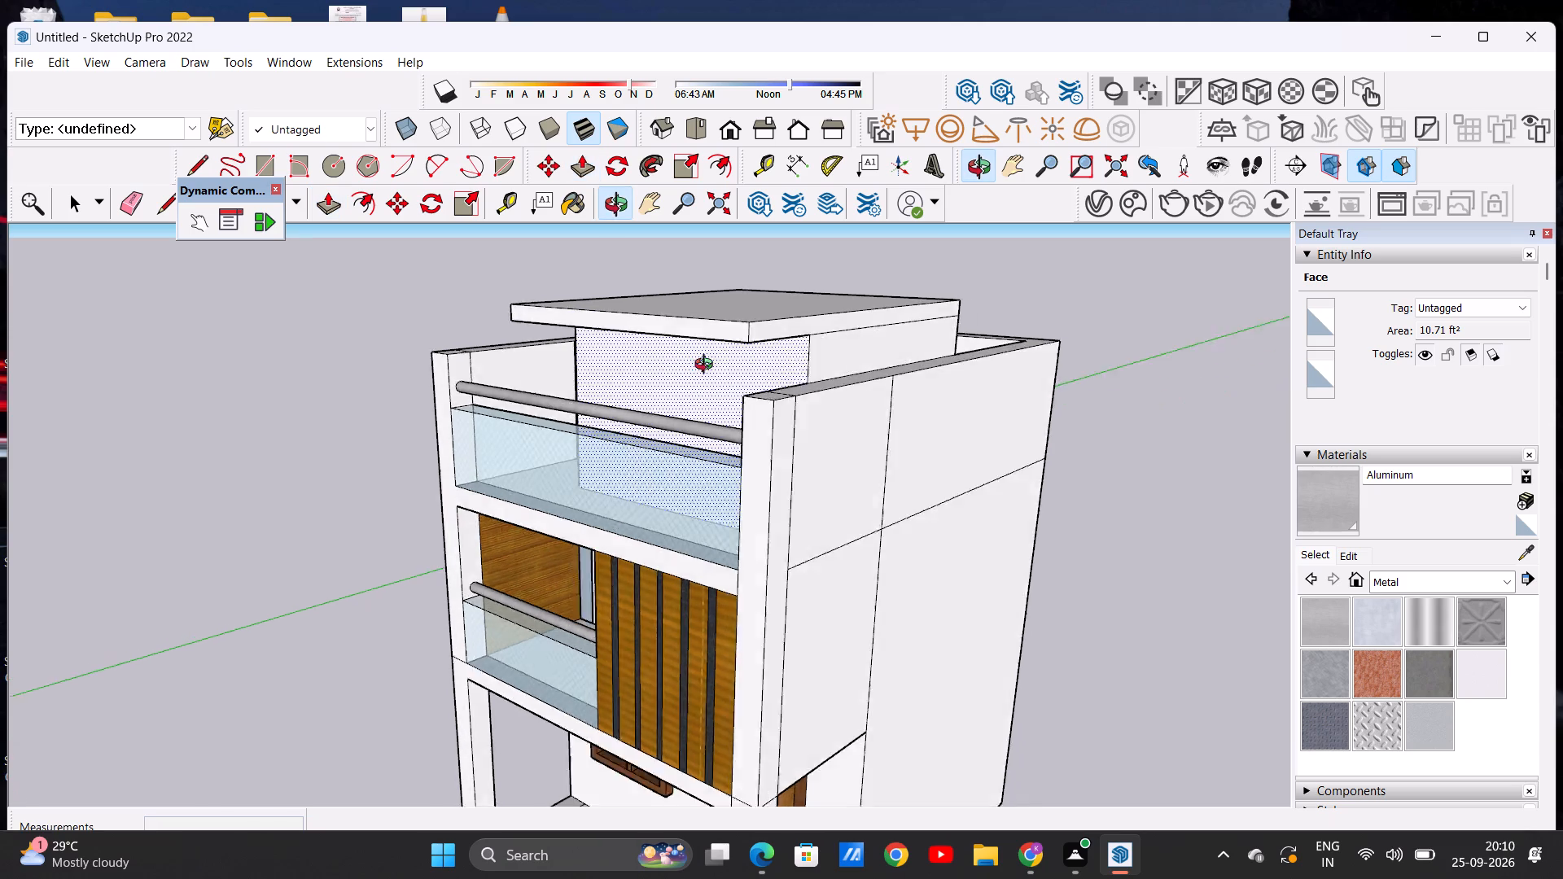
{"action": "middle_click_drag", "start_coordinate": [707, 366], "coordinate": [1132, 352]}
{"action": "middle_click_drag", "start_coordinate": [750, 439], "coordinate": [710, 435]}
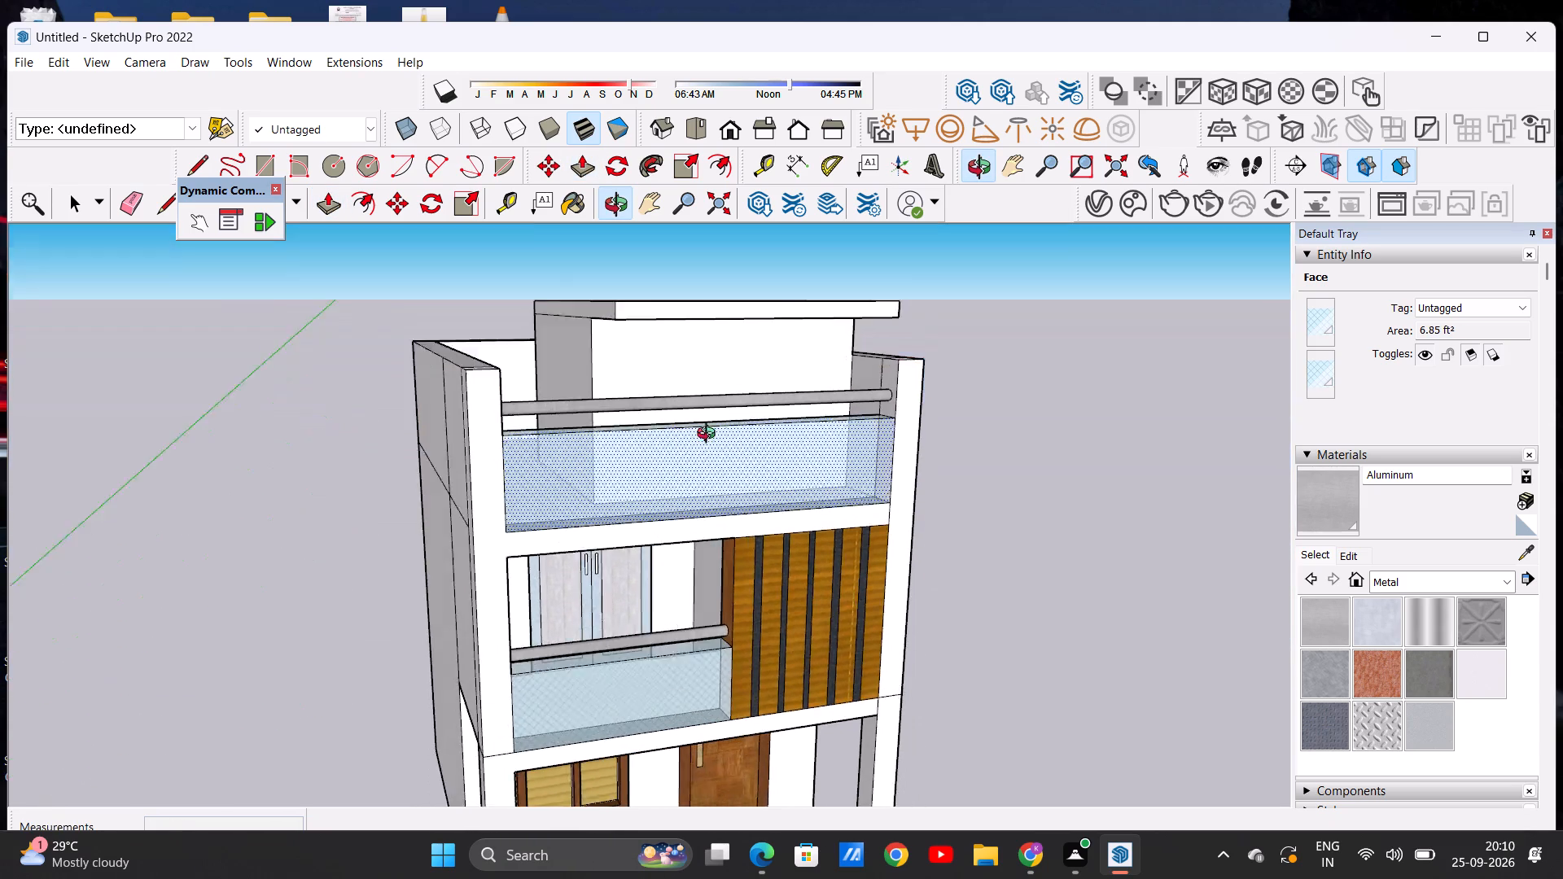
{"action": "middle_click_drag", "start_coordinate": [710, 435], "coordinate": [707, 476]}
{"action": "middle_click_drag", "start_coordinate": [653, 413], "coordinate": [704, 455]}
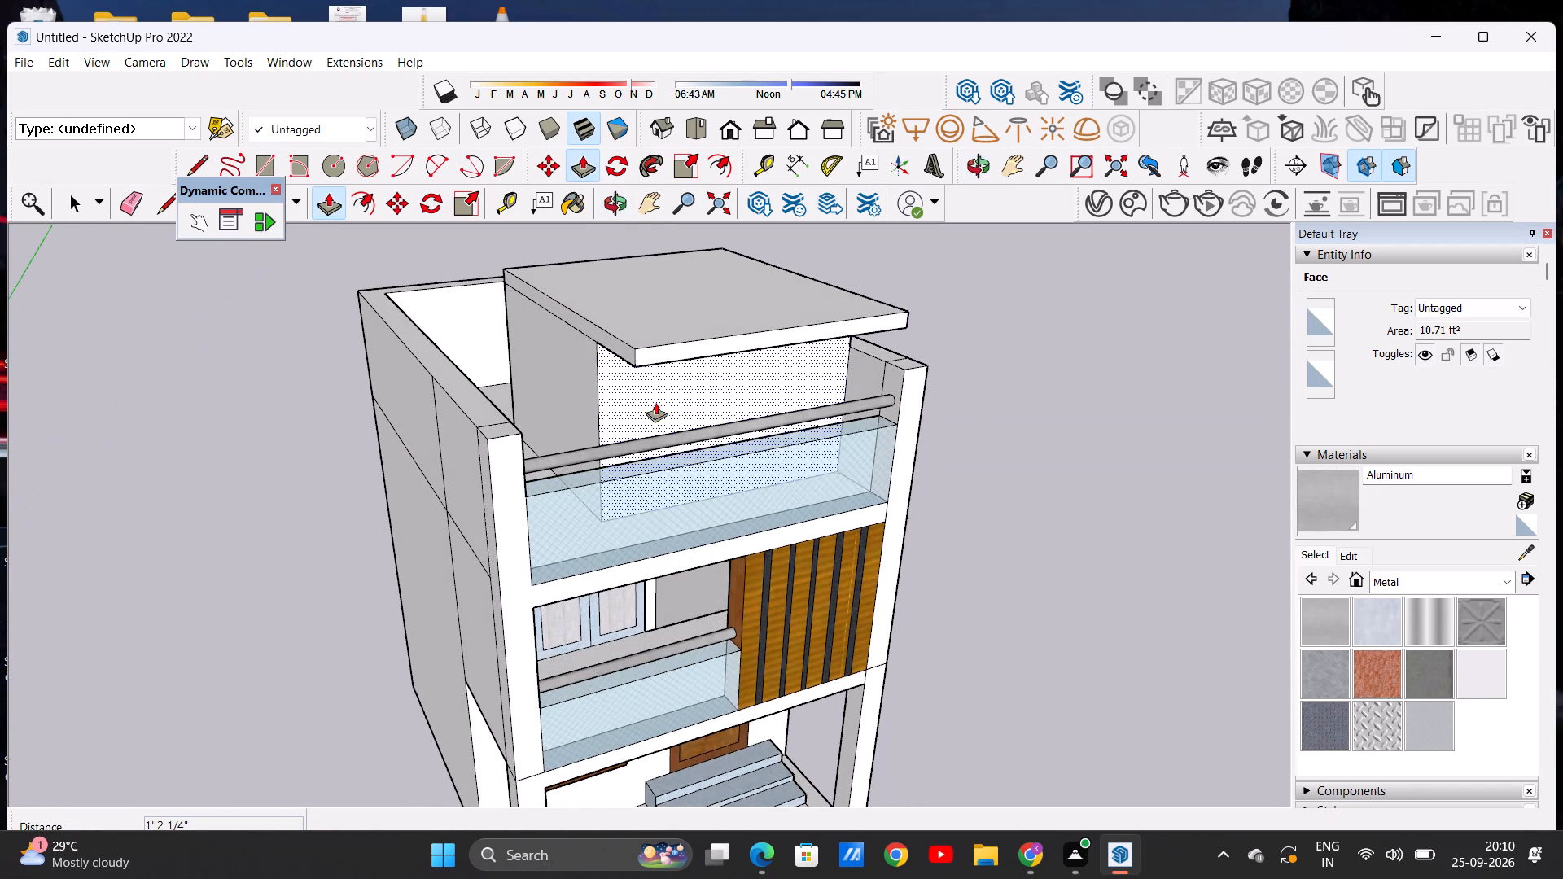
{"action": "scroll", "coordinate": [640, 361], "scroll_direction": "up", "scroll_amount": 4}
{"action": "left_click", "coordinate": [619, 343]}
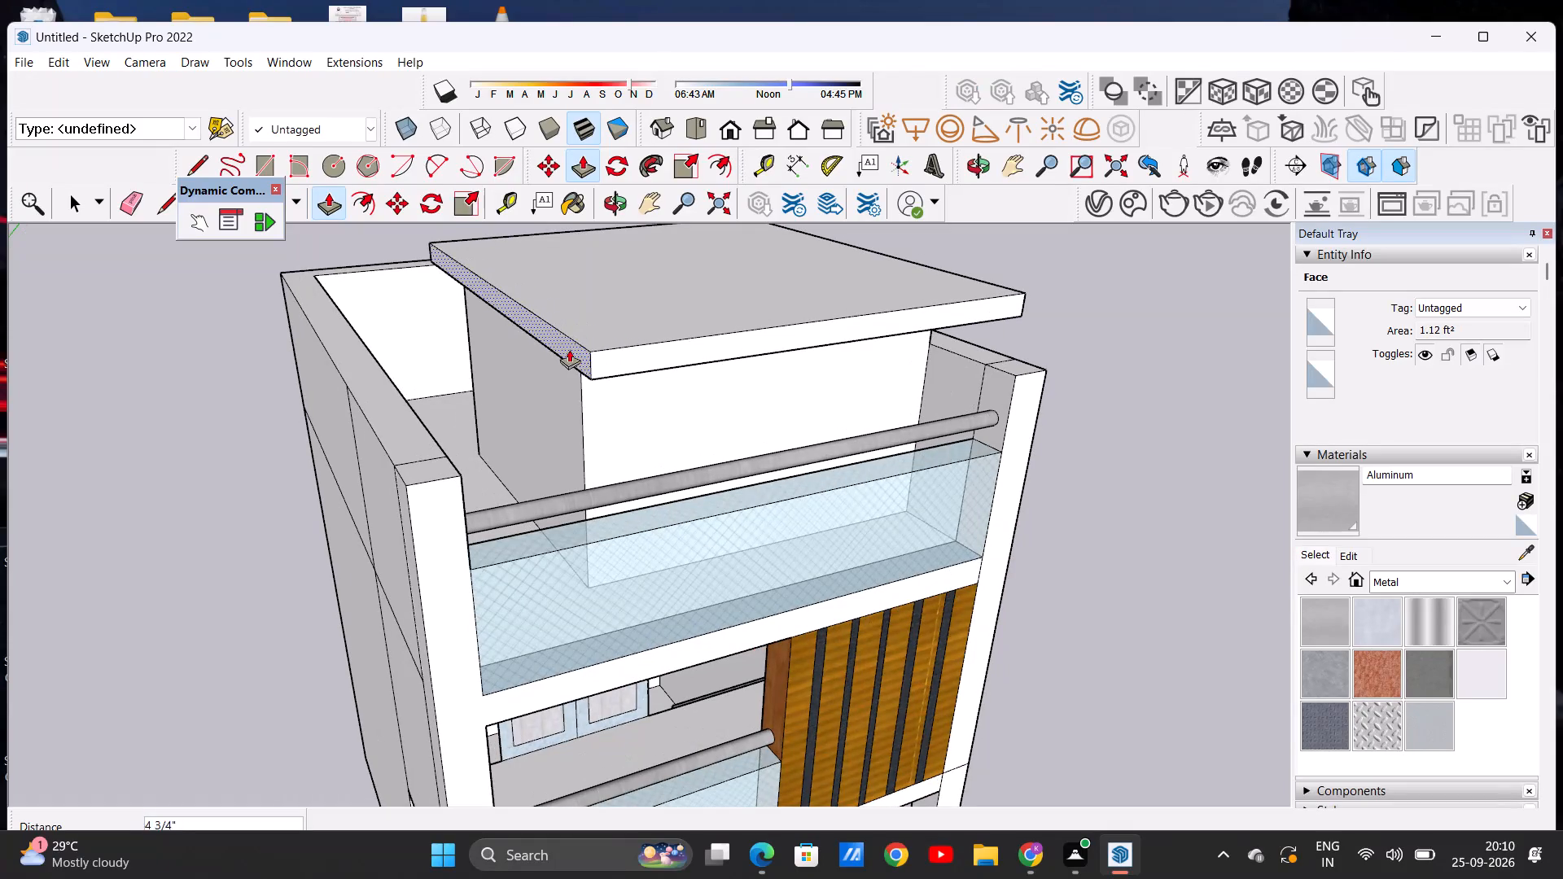
{"action": "left_click", "coordinate": [550, 353]}
Push the roof slab's left end face back in by about 7/8".
{"action": "middle_click_drag", "start_coordinate": [725, 367], "coordinate": [523, 252]}
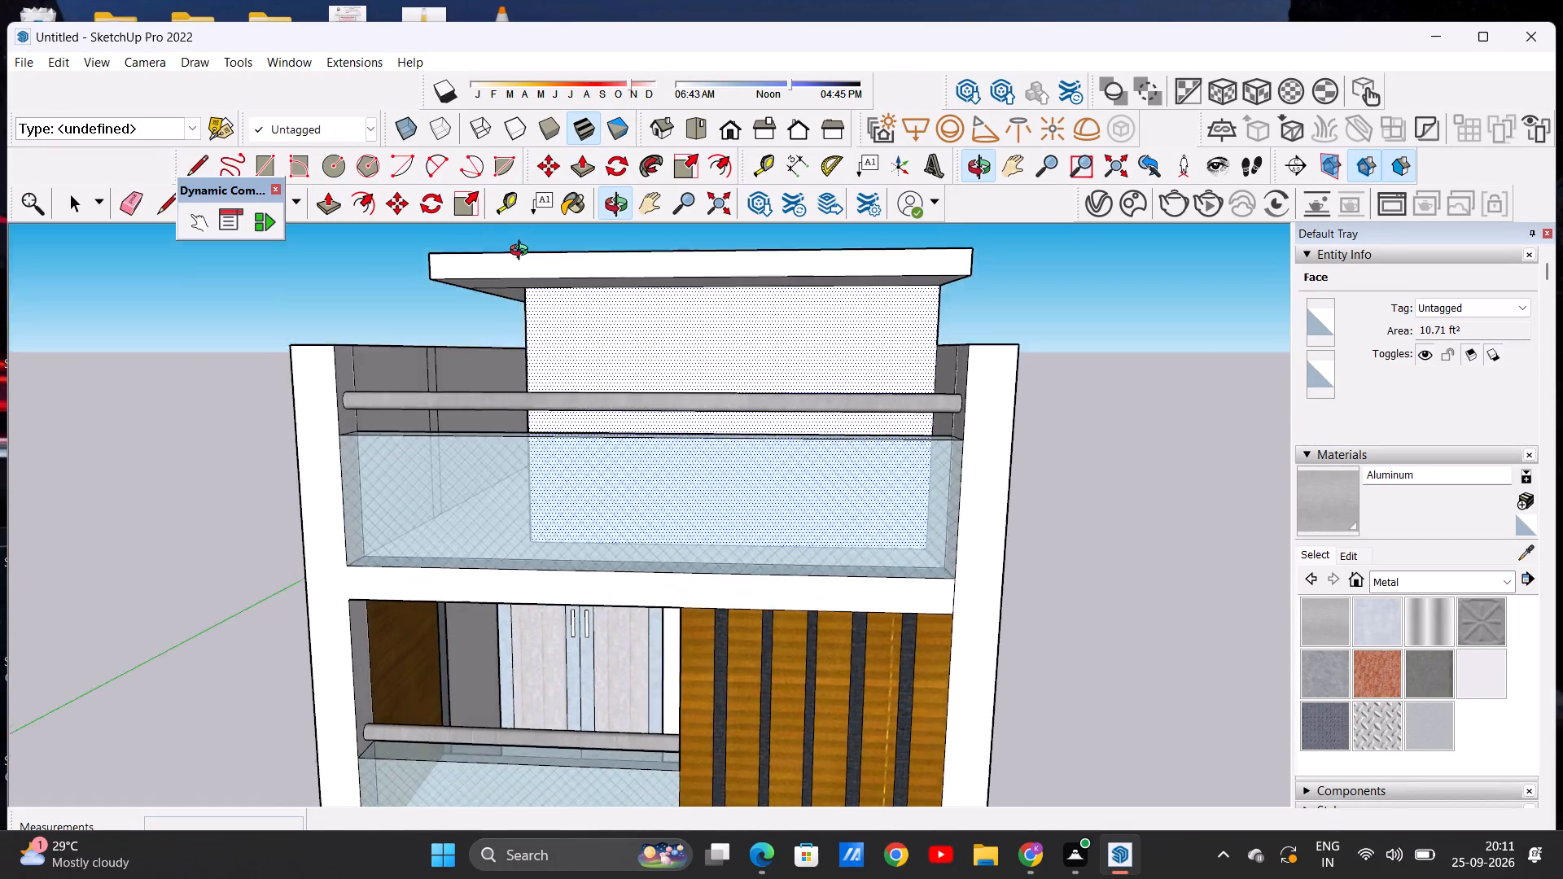
{"action": "middle_click_drag", "start_coordinate": [523, 252], "coordinate": [548, 348]}
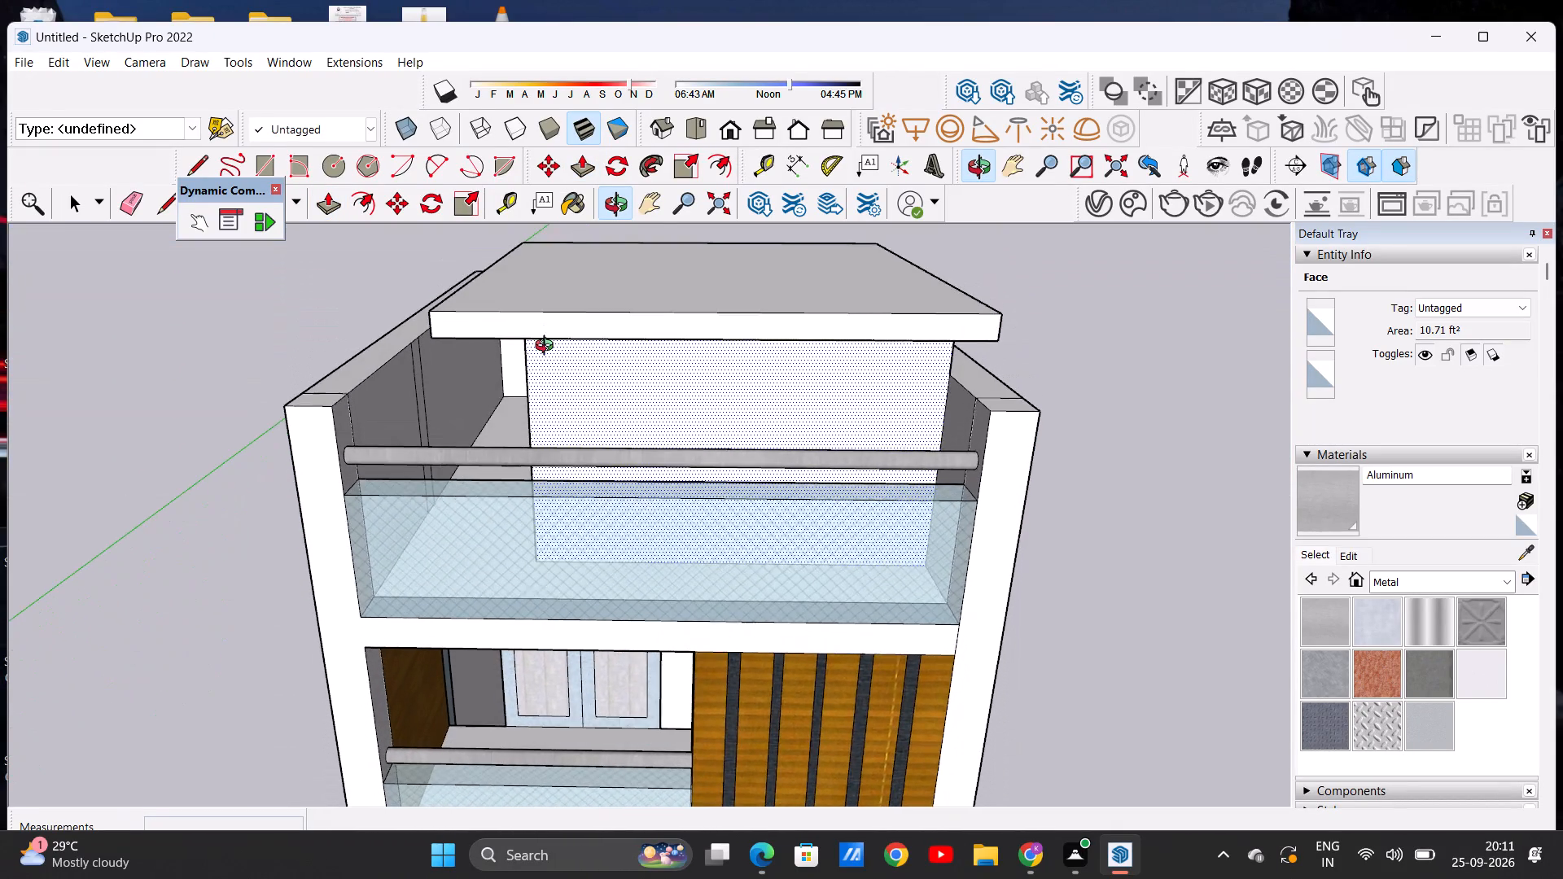
{"action": "middle_click_drag", "start_coordinate": [548, 348], "coordinate": [582, 218]}
{"action": "middle_click_drag", "start_coordinate": [532, 284], "coordinate": [528, 356]}
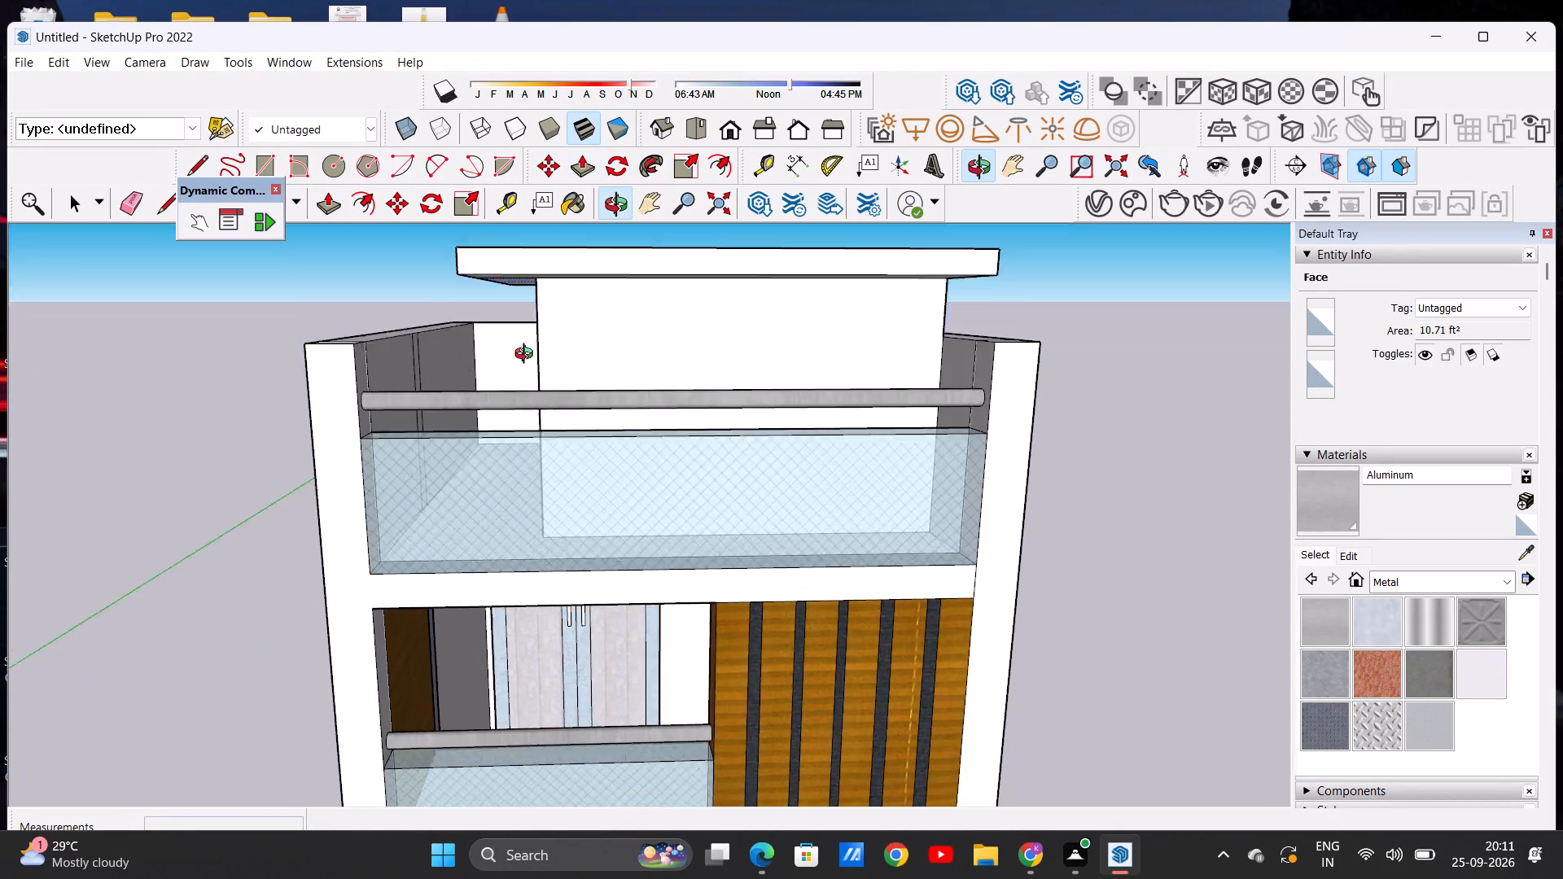
{"action": "middle_click_drag", "start_coordinate": [528, 356], "coordinate": [528, 411]}
{"action": "scroll", "coordinate": [449, 291], "scroll_direction": "up", "scroll_amount": 1}
{"action": "middle_click_drag", "start_coordinate": [475, 292], "coordinate": [593, 295]}
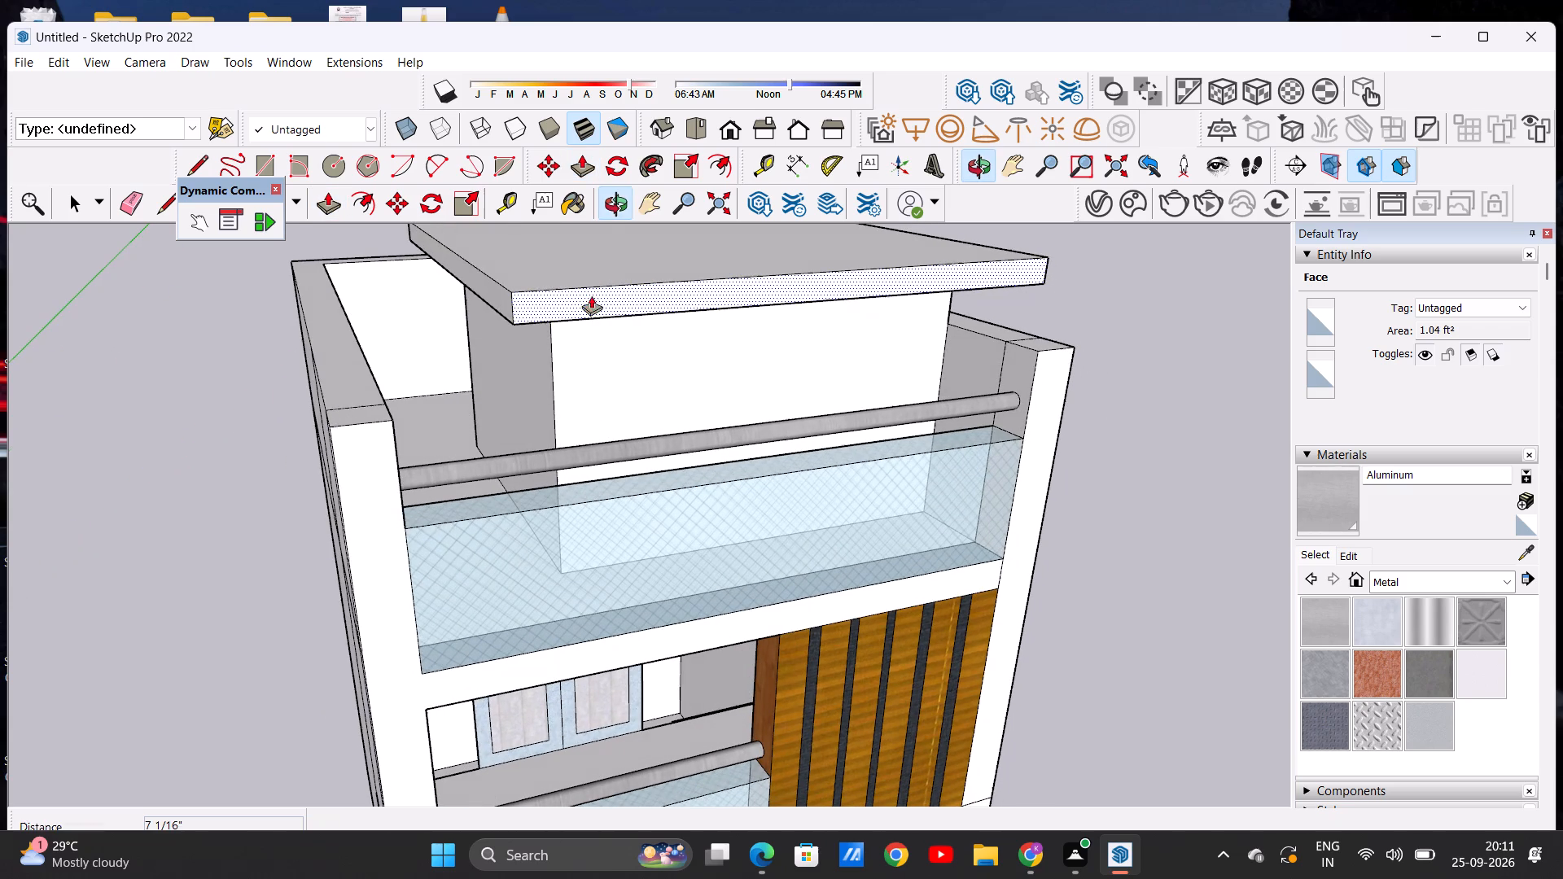
{"action": "left_click", "coordinate": [495, 293]}
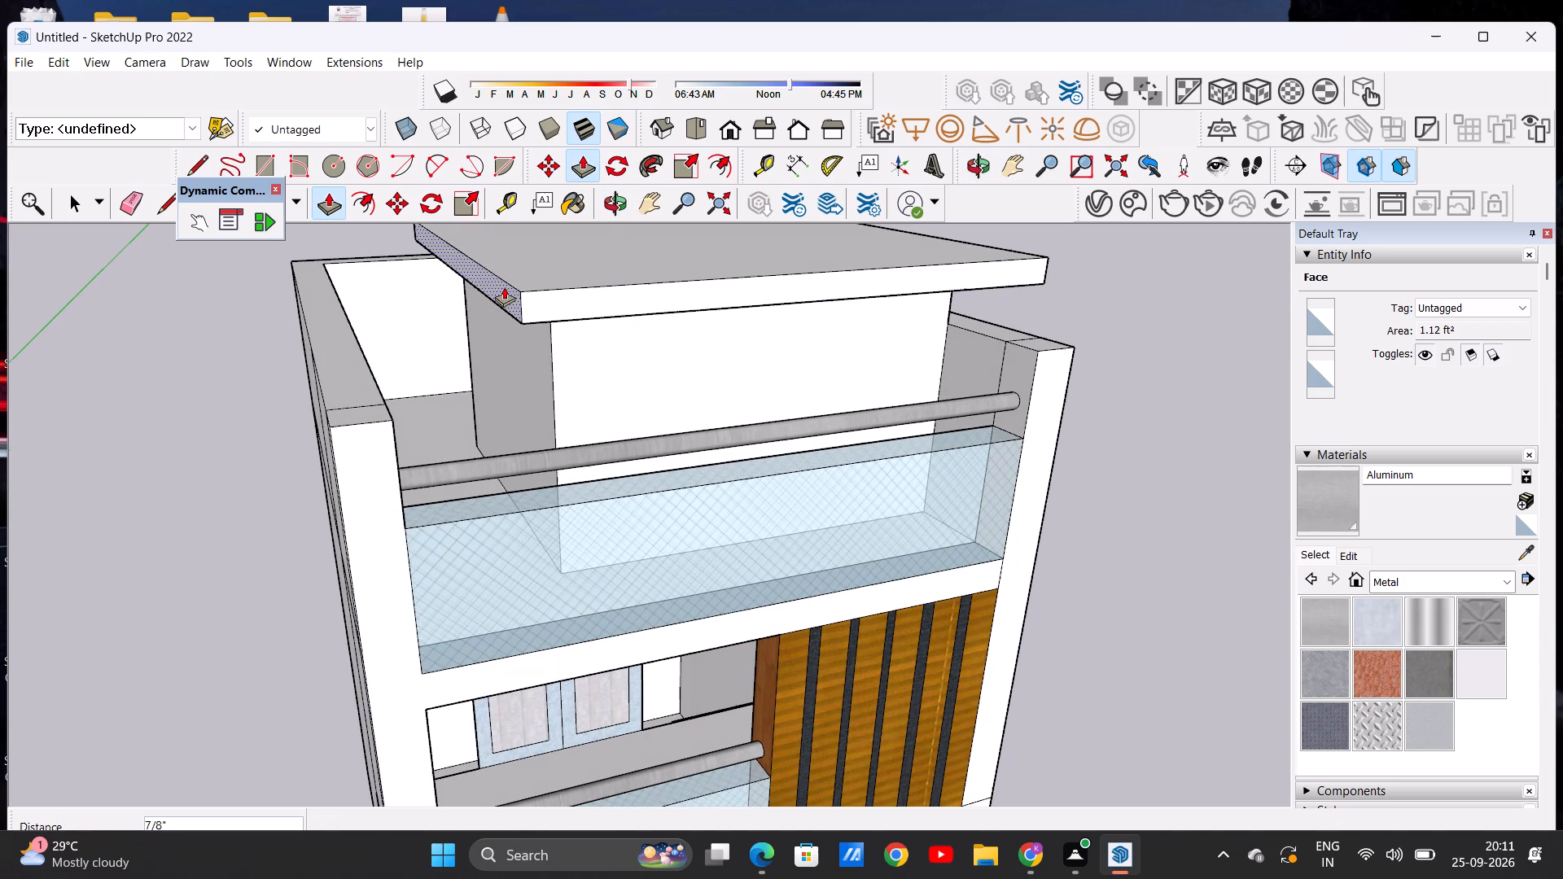
{"action": "left_click", "coordinate": [504, 286]}
Push/Pull the right end face of the roof slab outward about 5 1/8".
{"action": "middle_click_drag", "start_coordinate": [659, 342], "coordinate": [512, 293]}
{"action": "scroll", "coordinate": [495, 317], "scroll_direction": "down", "scroll_amount": 9}
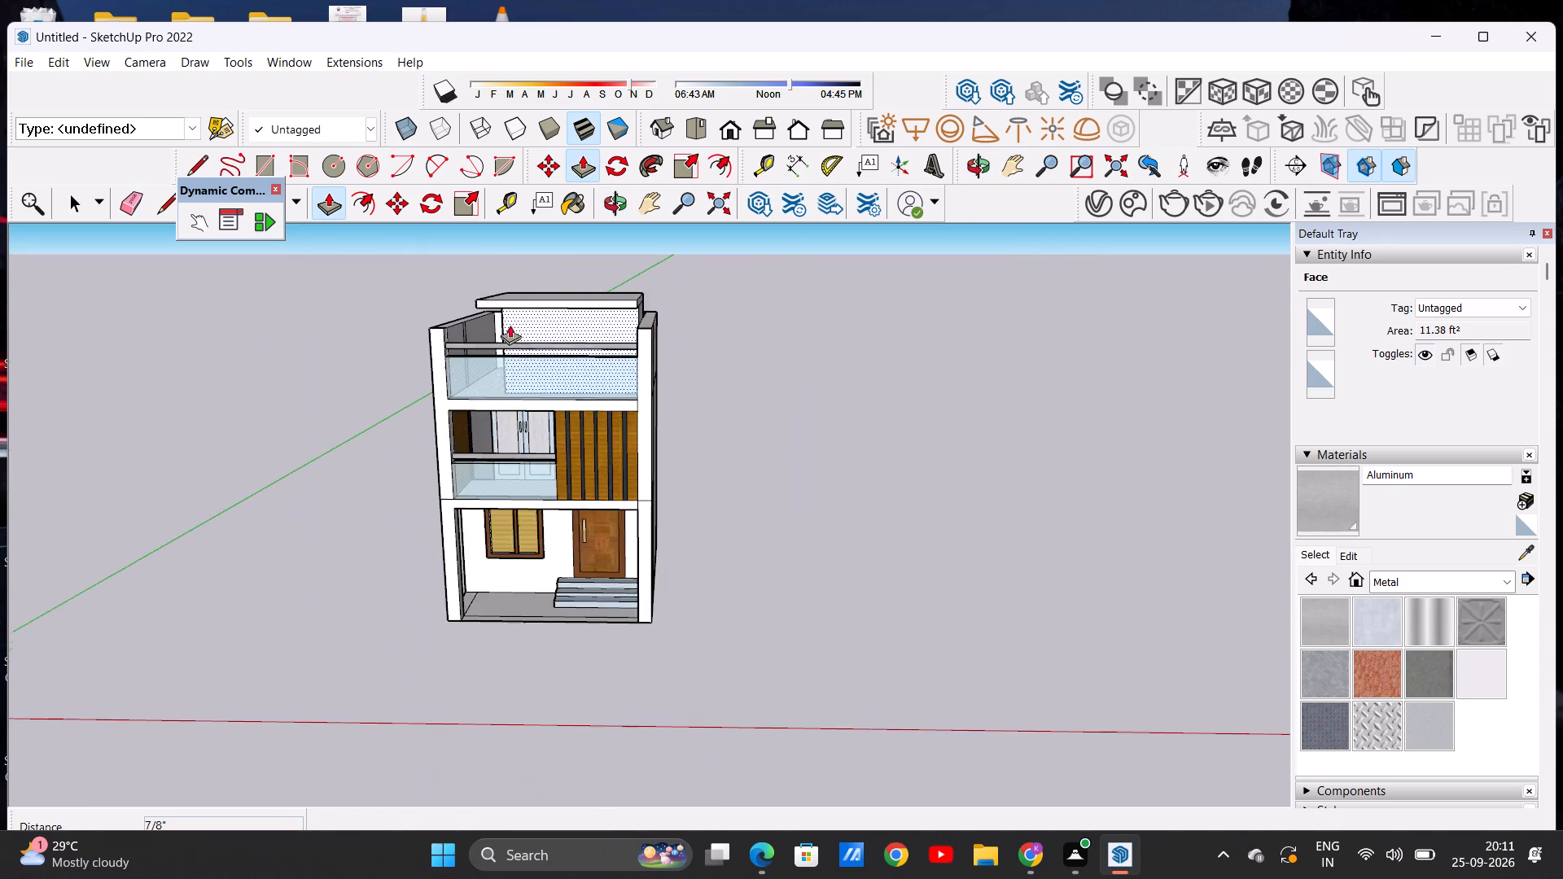
{"action": "middle_click_drag", "start_coordinate": [654, 322], "coordinate": [512, 330]}
{"action": "scroll", "coordinate": [616, 278], "scroll_direction": "up", "scroll_amount": 12}
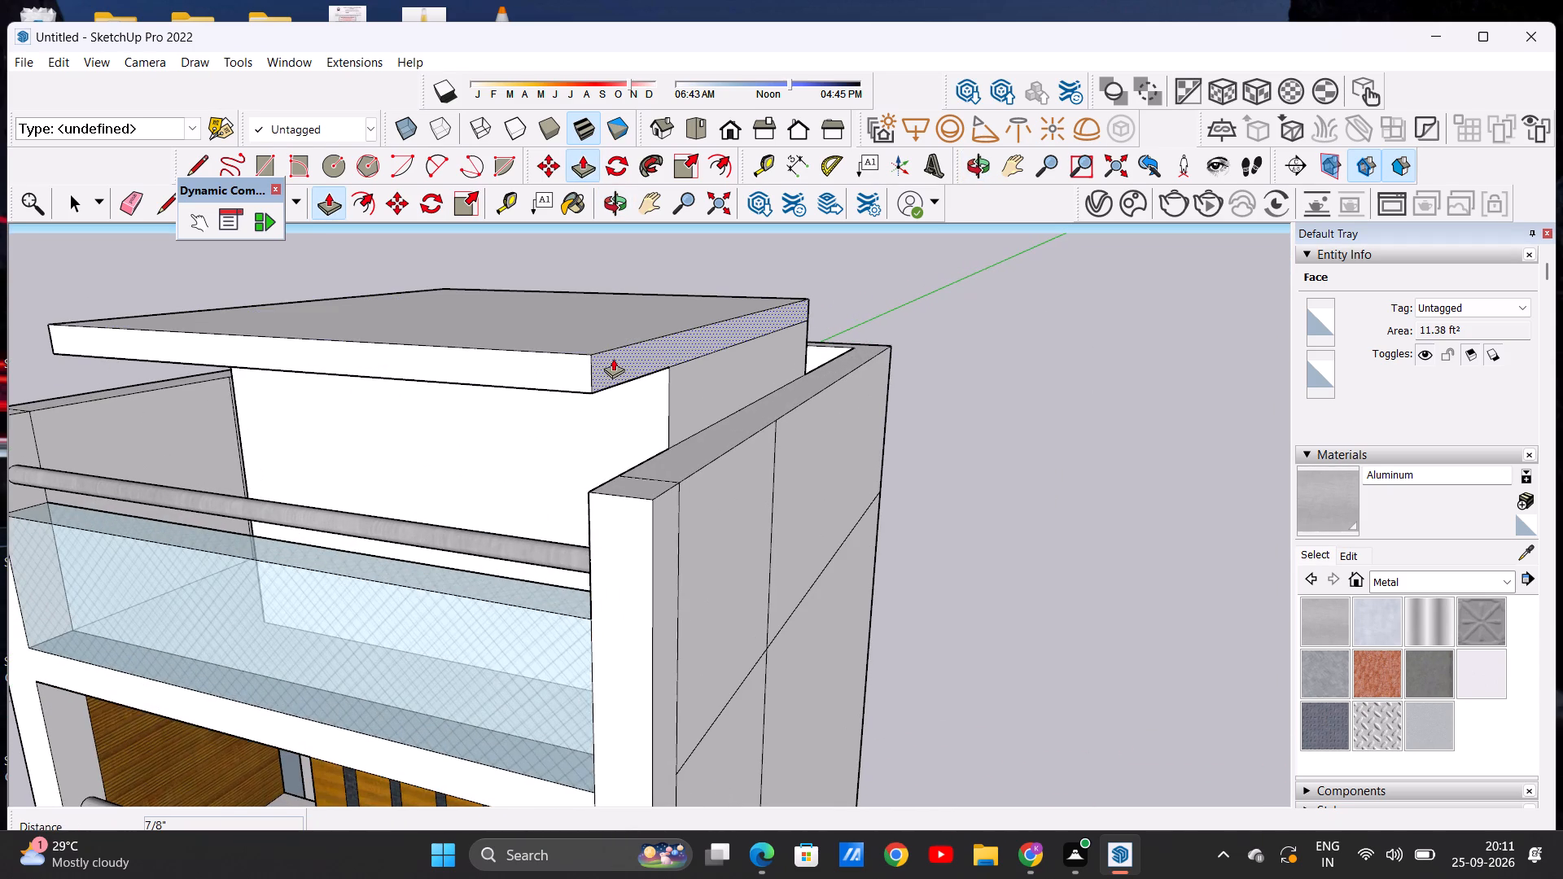
{"action": "left_click", "coordinate": [613, 358]}
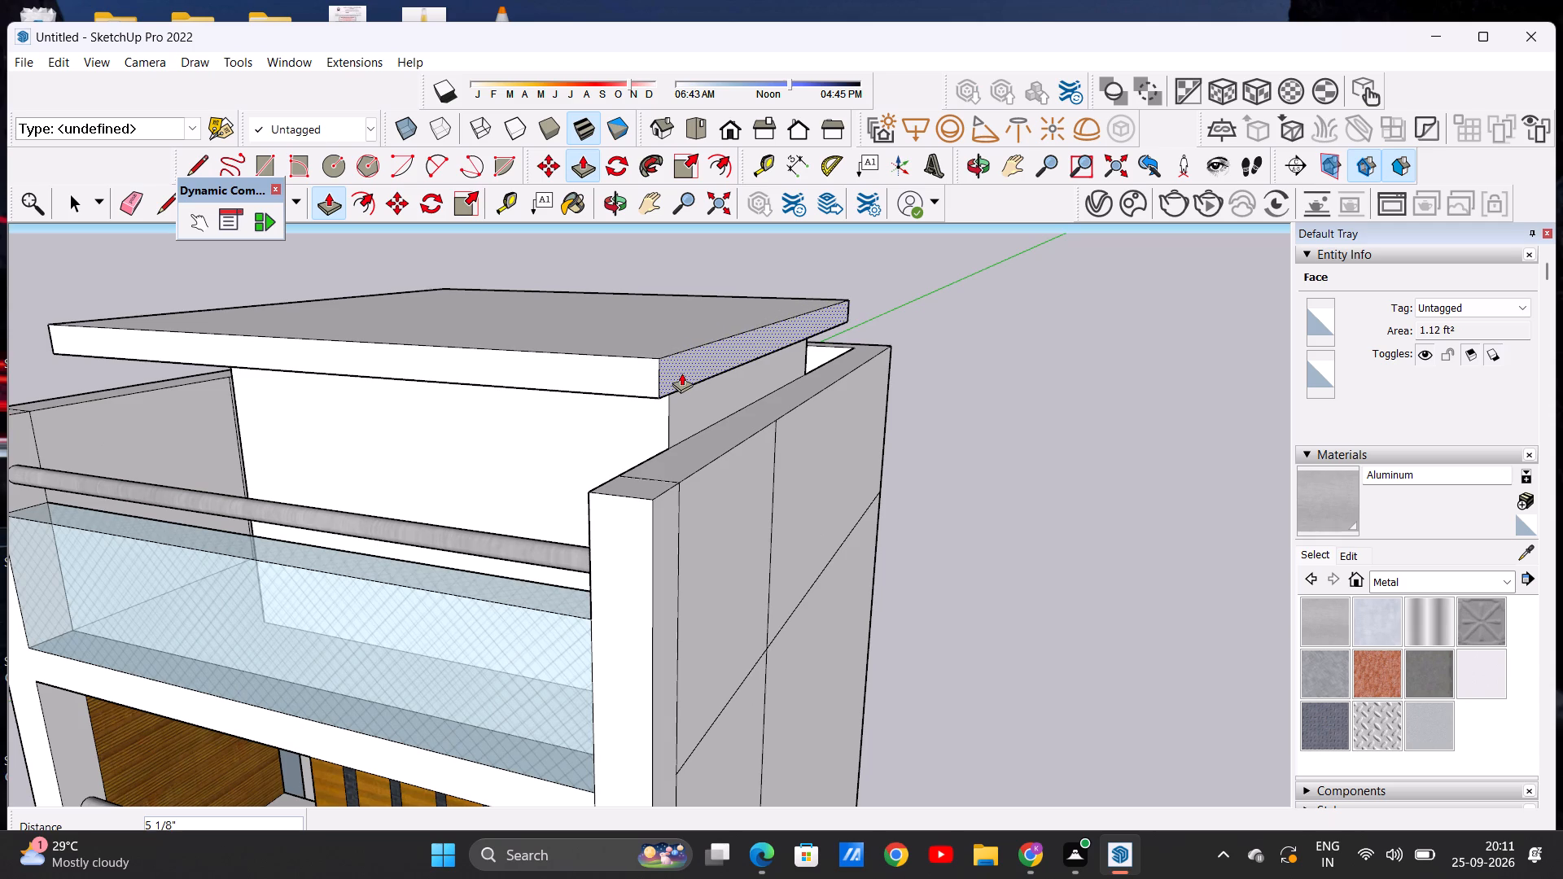
{"action": "left_click", "coordinate": [681, 373]}
{"action": "key", "text": "space"}
Erase the two short leftover lines on the roof slab's underside, one at each side of the rooftop block.
{"action": "scroll", "coordinate": [773, 286], "scroll_direction": "down", "scroll_amount": 4}
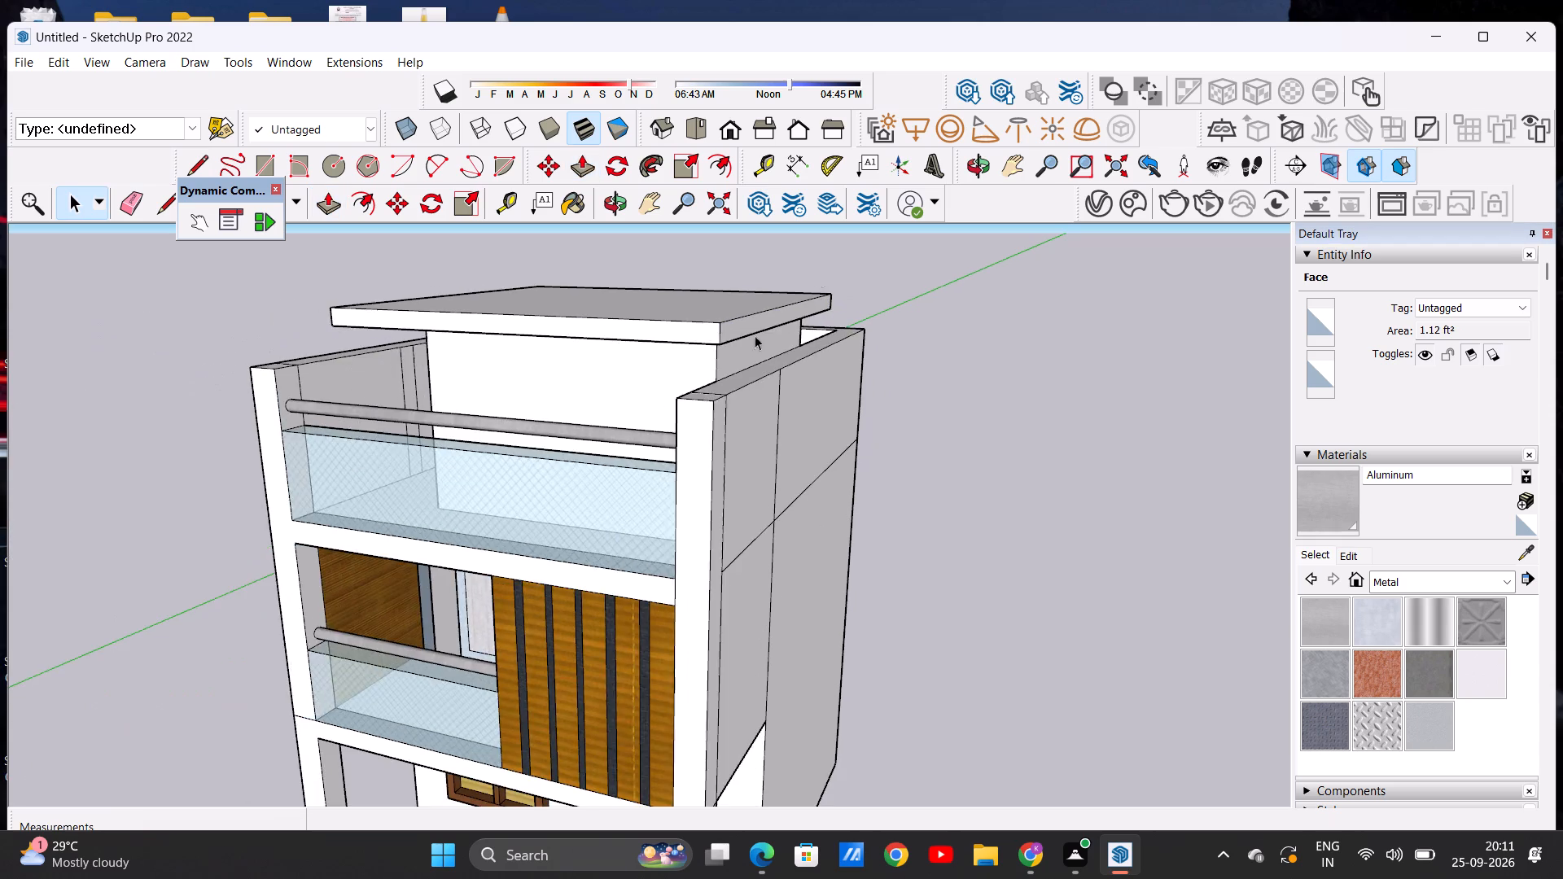
{"action": "middle_click_drag", "start_coordinate": [641, 404], "coordinate": [971, 383]}
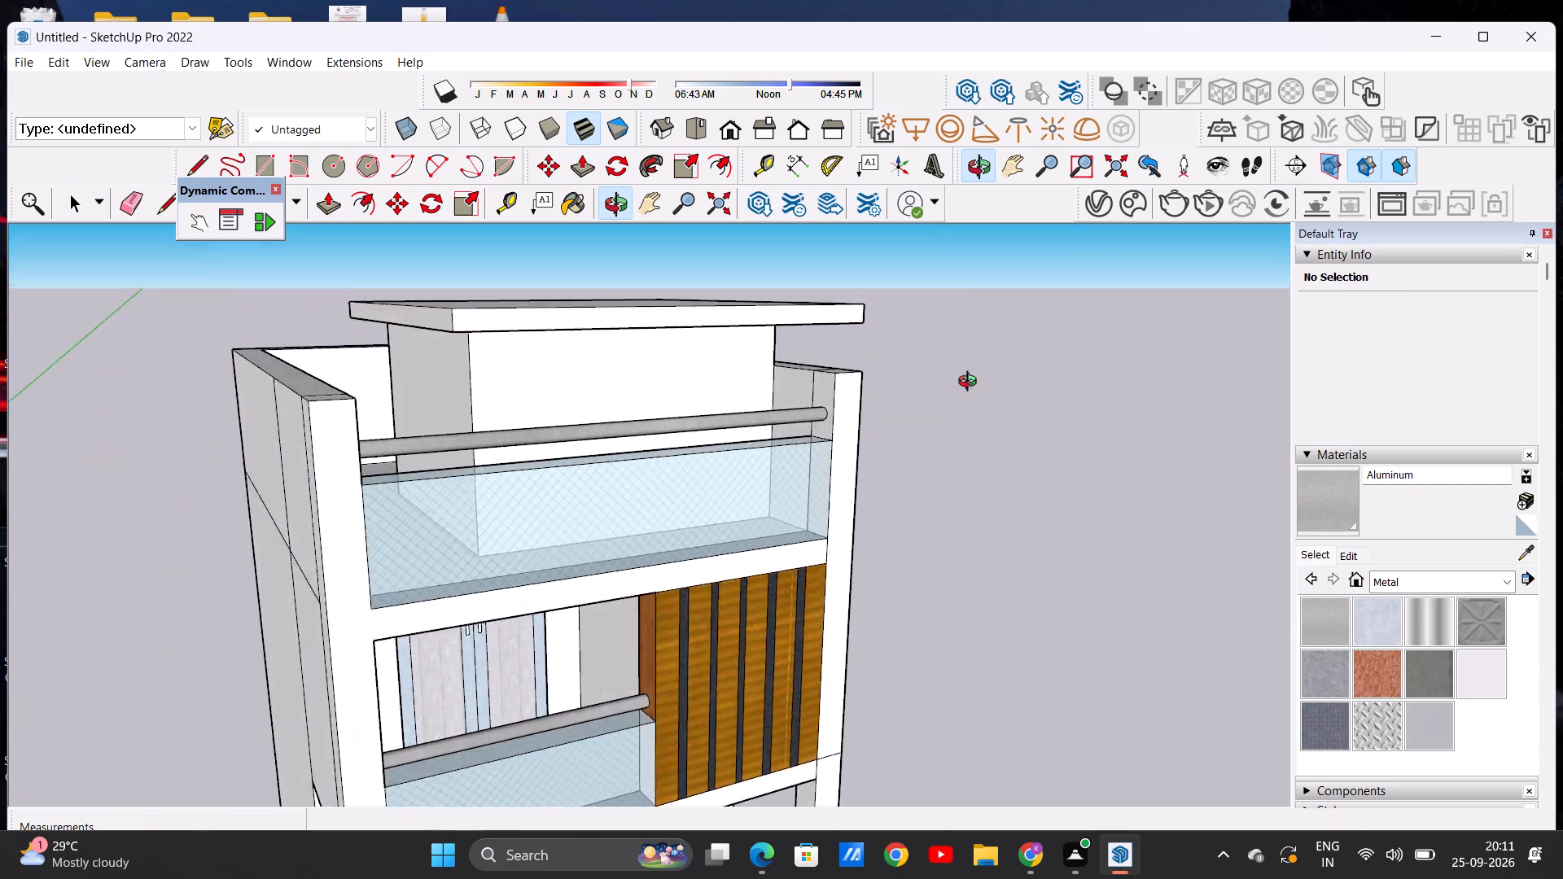
{"action": "middle_click_drag", "start_coordinate": [971, 383], "coordinate": [769, 372]}
{"action": "scroll", "coordinate": [730, 375], "scroll_direction": "down", "scroll_amount": 6}
{"action": "middle_click_drag", "start_coordinate": [580, 410], "coordinate": [583, 394]}
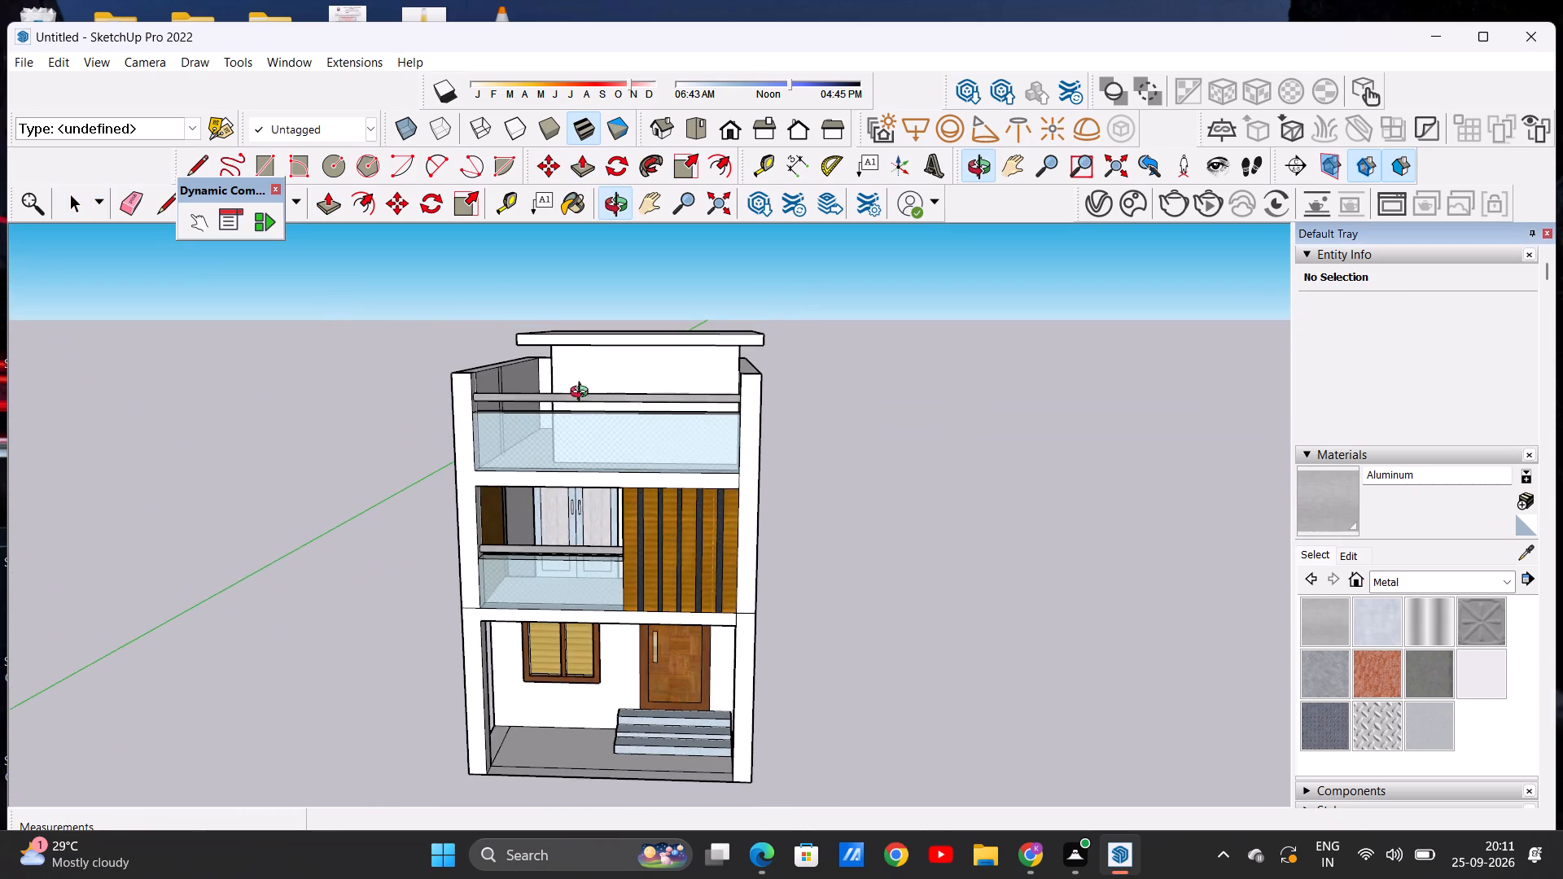
{"action": "middle_click_drag", "start_coordinate": [583, 394], "coordinate": [603, 278]}
{"action": "scroll", "coordinate": [609, 347], "scroll_direction": "up", "scroll_amount": 13}
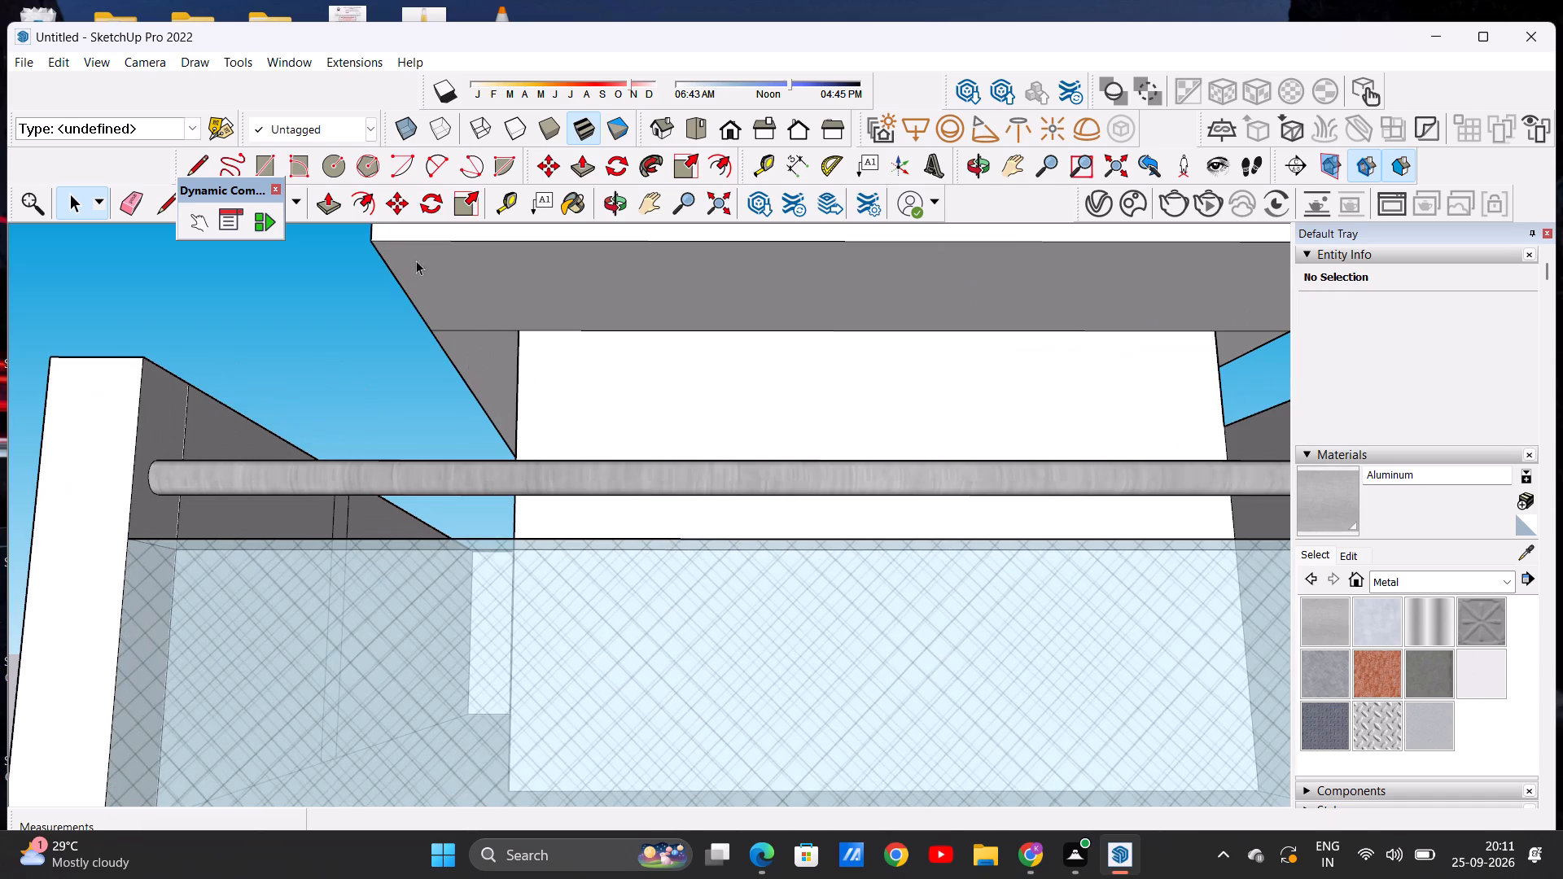
{"action": "left_click", "coordinate": [124, 199]}
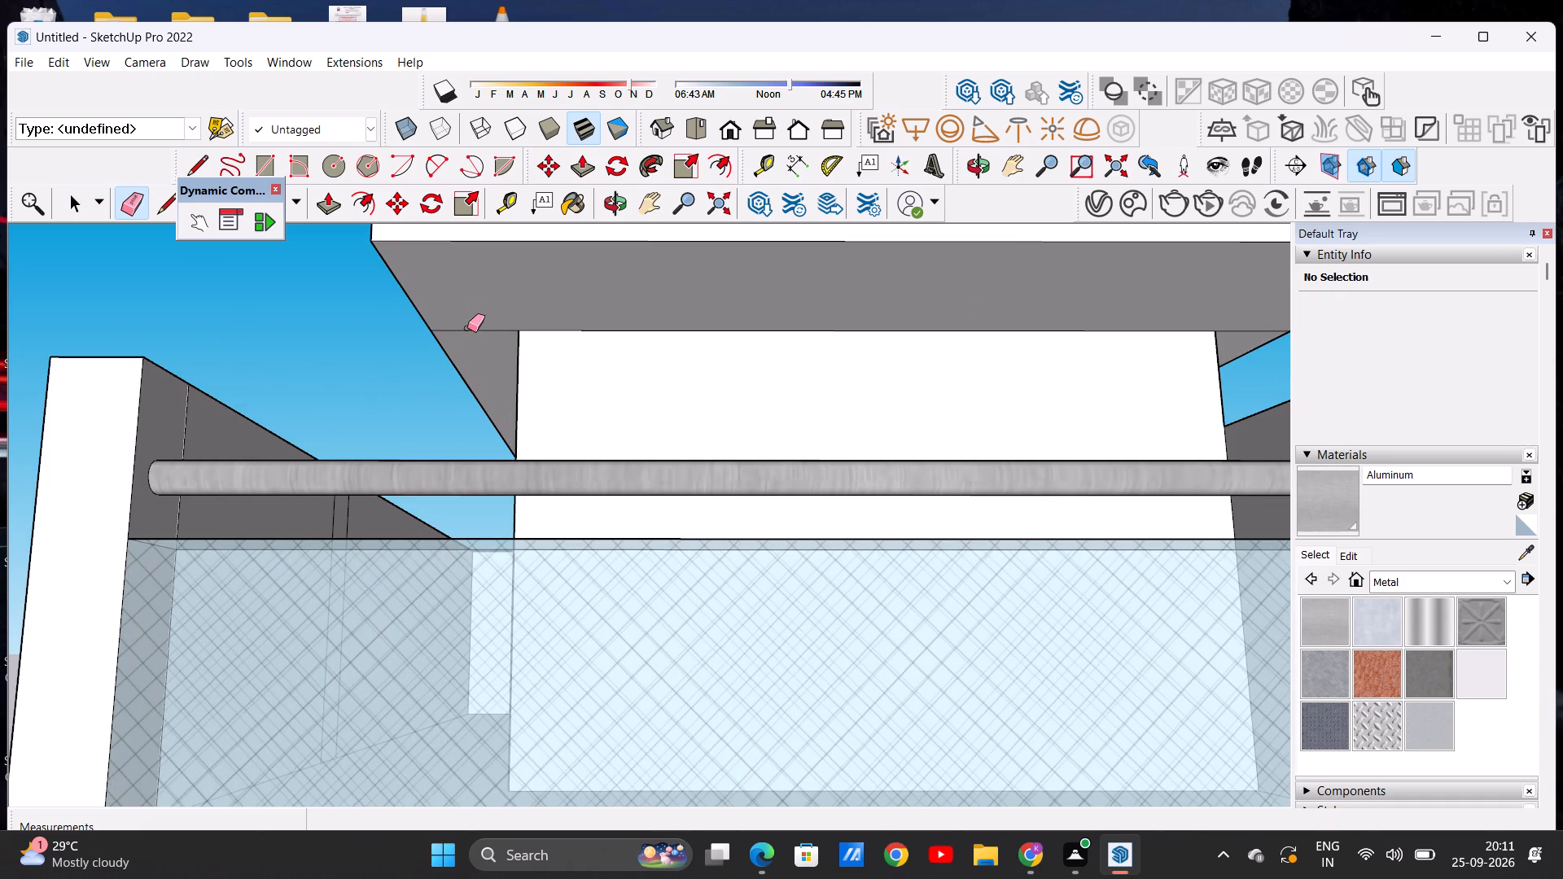
{"action": "left_click_drag", "start_coordinate": [471, 315], "coordinate": [474, 343]}
{"action": "scroll", "coordinate": [478, 370], "scroll_direction": "down", "scroll_amount": 5}
{"action": "scroll", "coordinate": [907, 344], "scroll_direction": "up", "scroll_amount": 10}
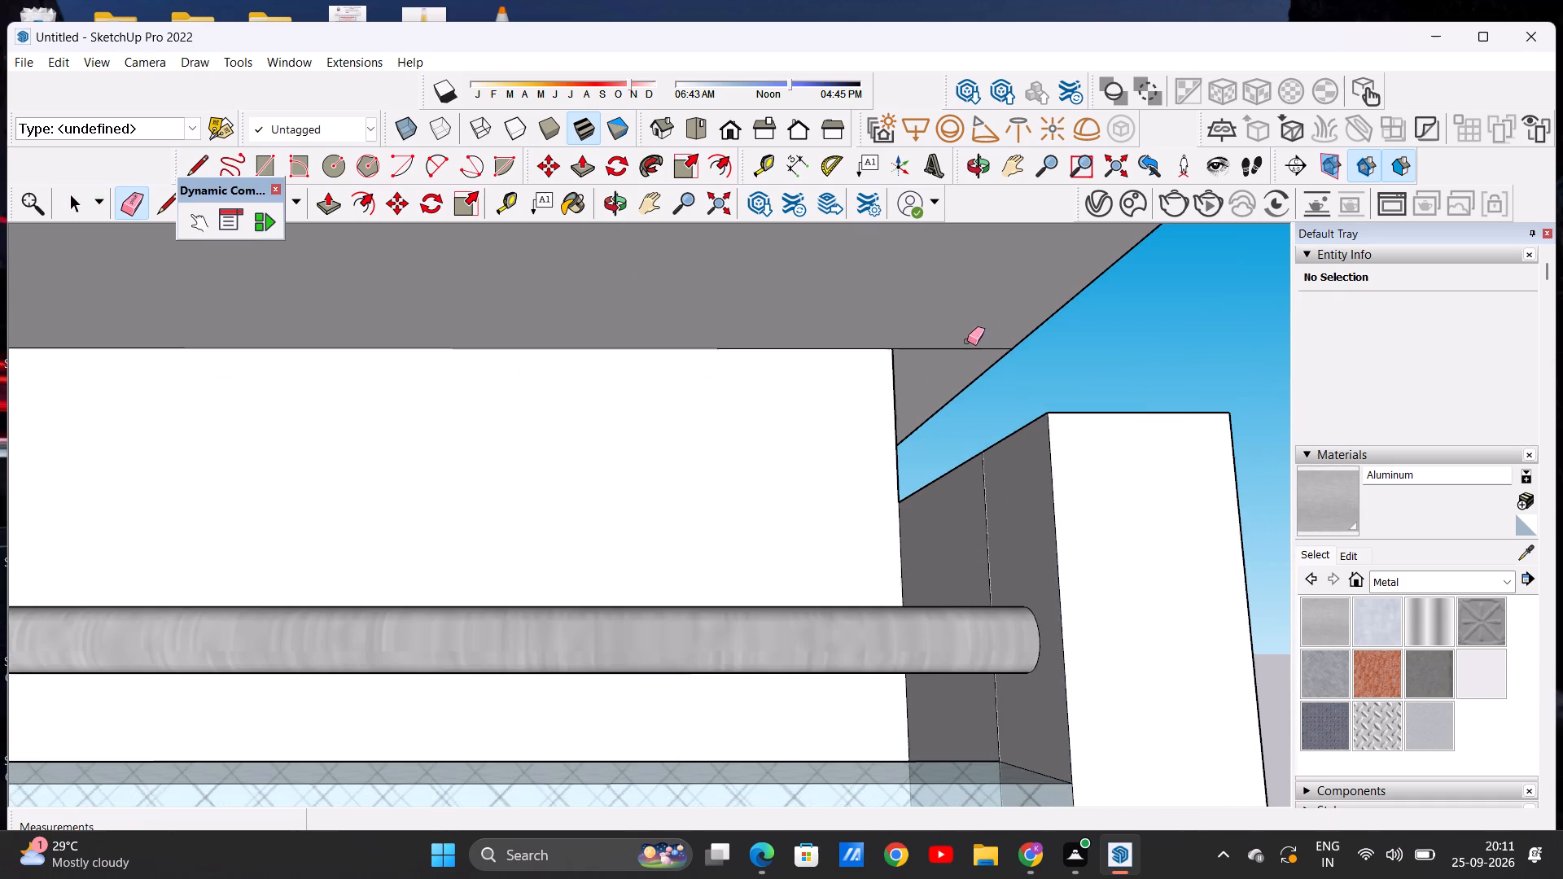
{"action": "left_click_drag", "start_coordinate": [942, 339], "coordinate": [942, 359]}
{"action": "scroll", "coordinate": [940, 361], "scroll_direction": "down", "scroll_amount": 16}
{"action": "scroll", "coordinate": [802, 383], "scroll_direction": "up", "scroll_amount": 1}
{"action": "middle_click_drag", "start_coordinate": [812, 391], "coordinate": [800, 469]}
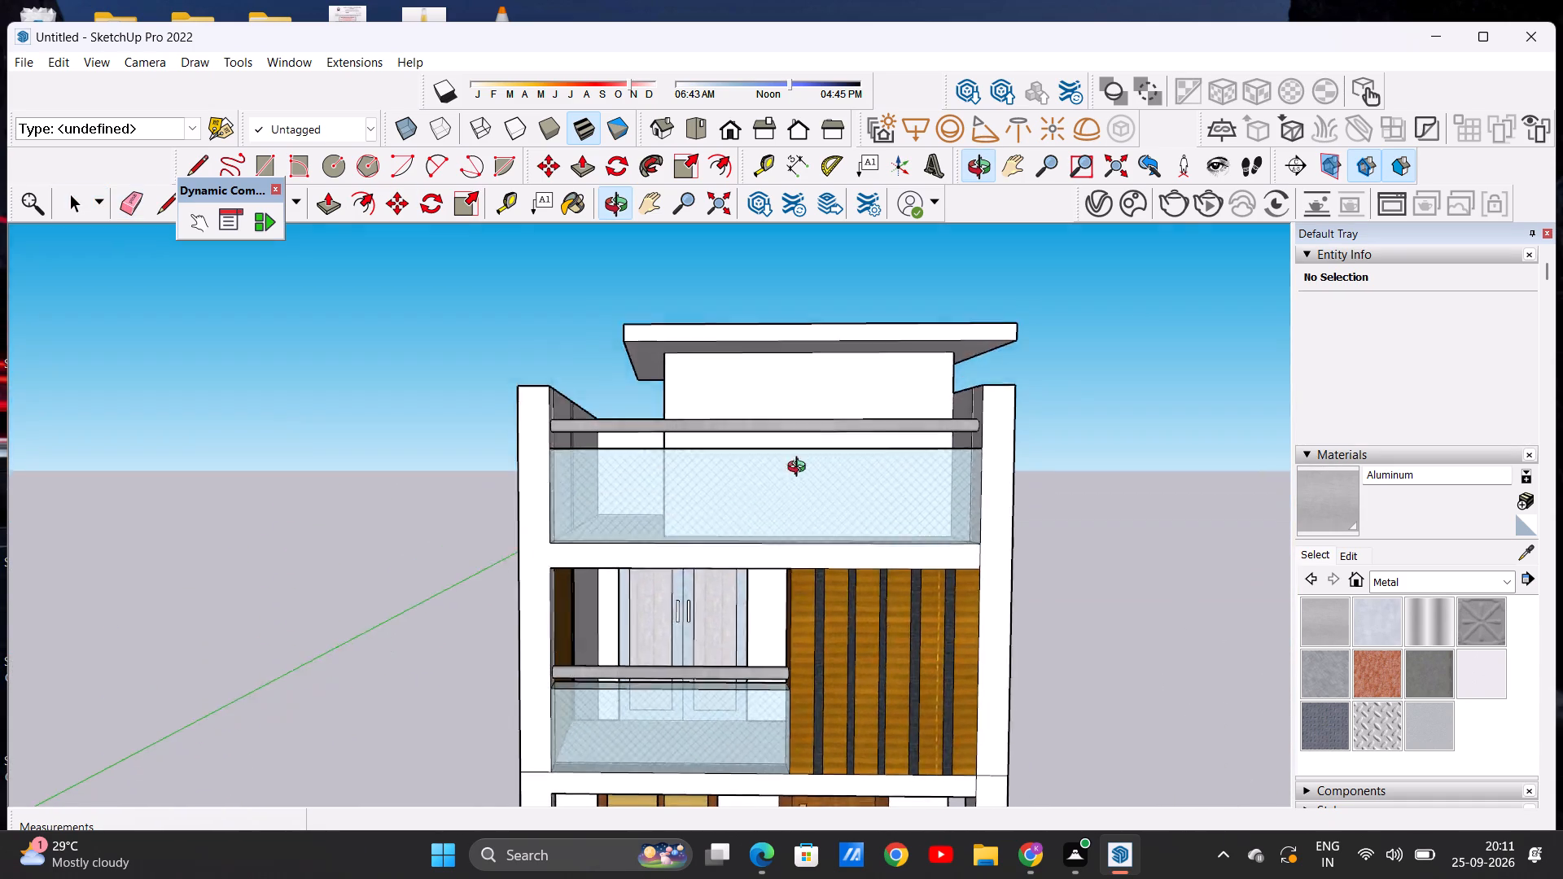
{"action": "middle_click_drag", "start_coordinate": [800, 469], "coordinate": [795, 545]}
{"action": "key", "text": "space"}
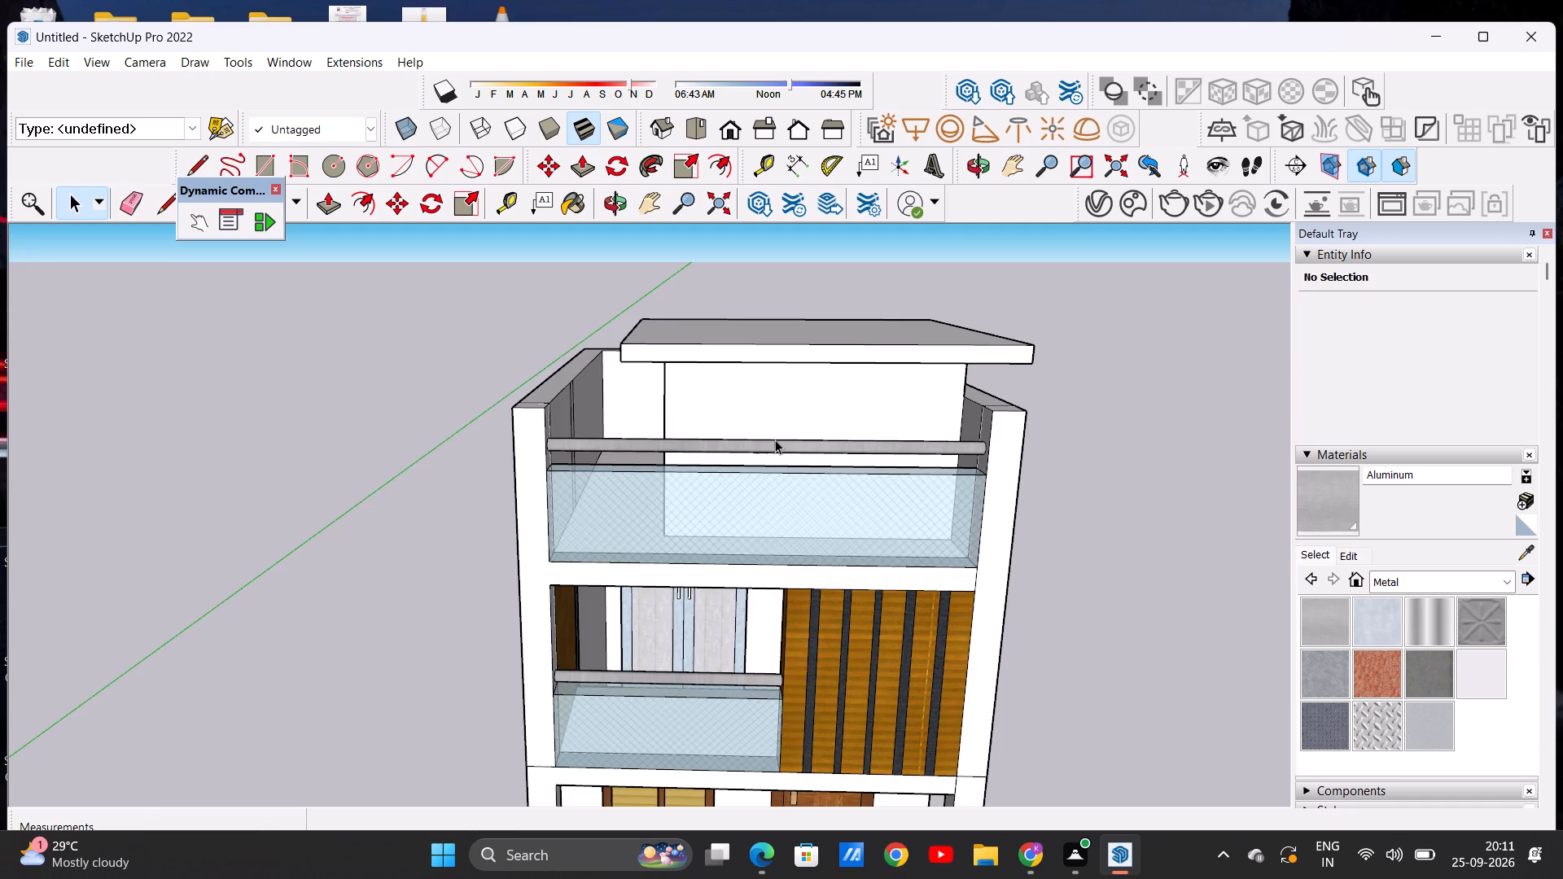
Draw a rectangle about 7" wide, with an area of about 74 in², near the left end of the roof slab's underside.
{"action": "middle_click_drag", "start_coordinate": [775, 439], "coordinate": [773, 393]}
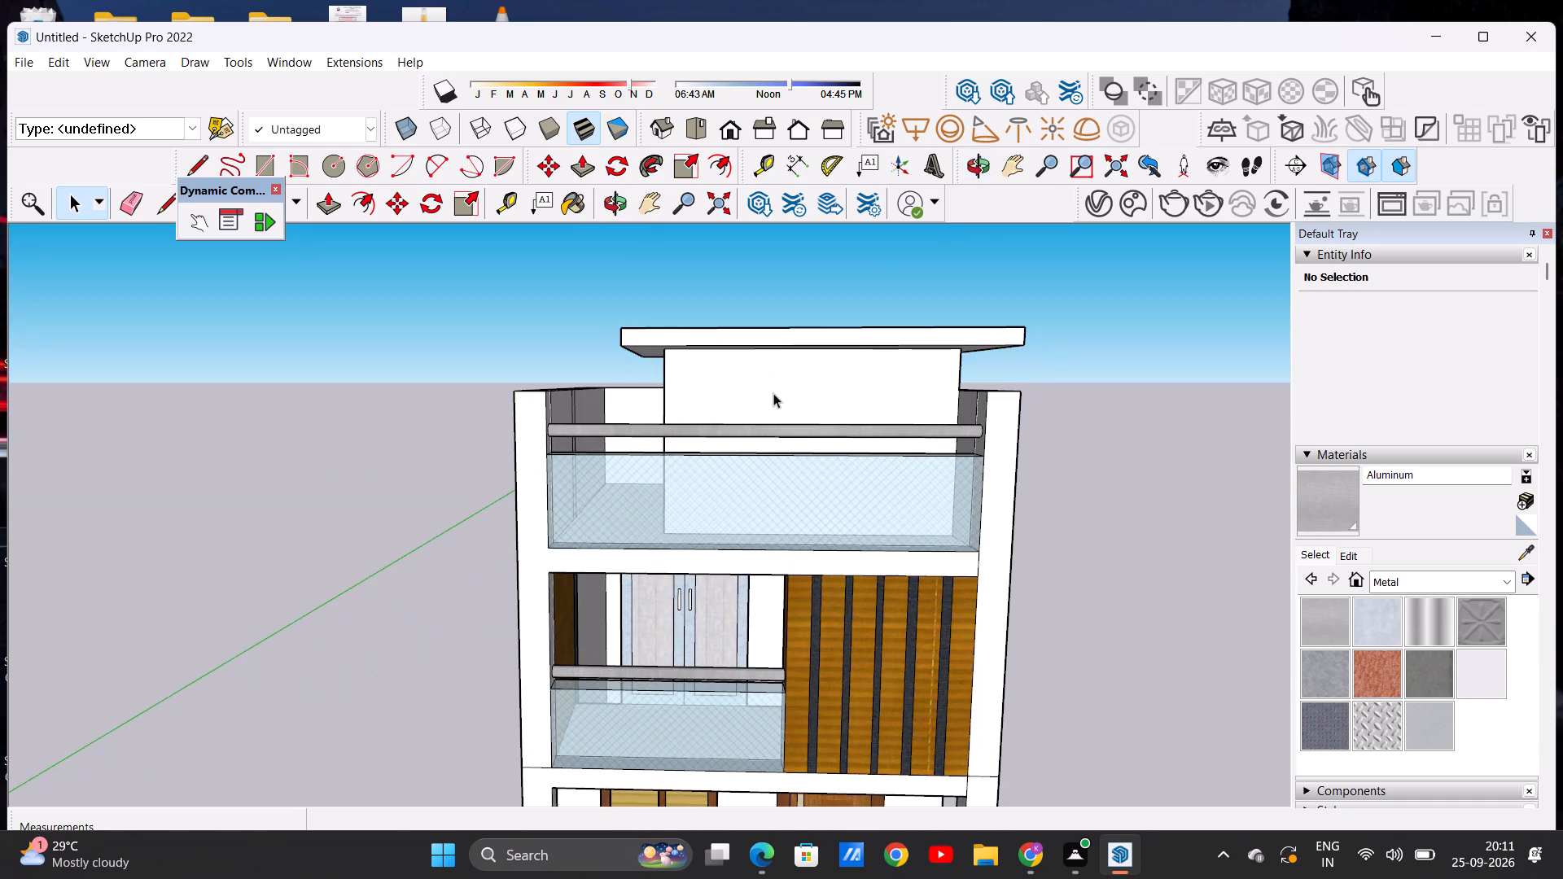
{"action": "scroll", "coordinate": [773, 393], "scroll_direction": "down", "scroll_amount": 9}
{"action": "middle_click_drag", "start_coordinate": [782, 414], "coordinate": [776, 359]}
{"action": "scroll", "coordinate": [782, 374], "scroll_direction": "up", "scroll_amount": 4}
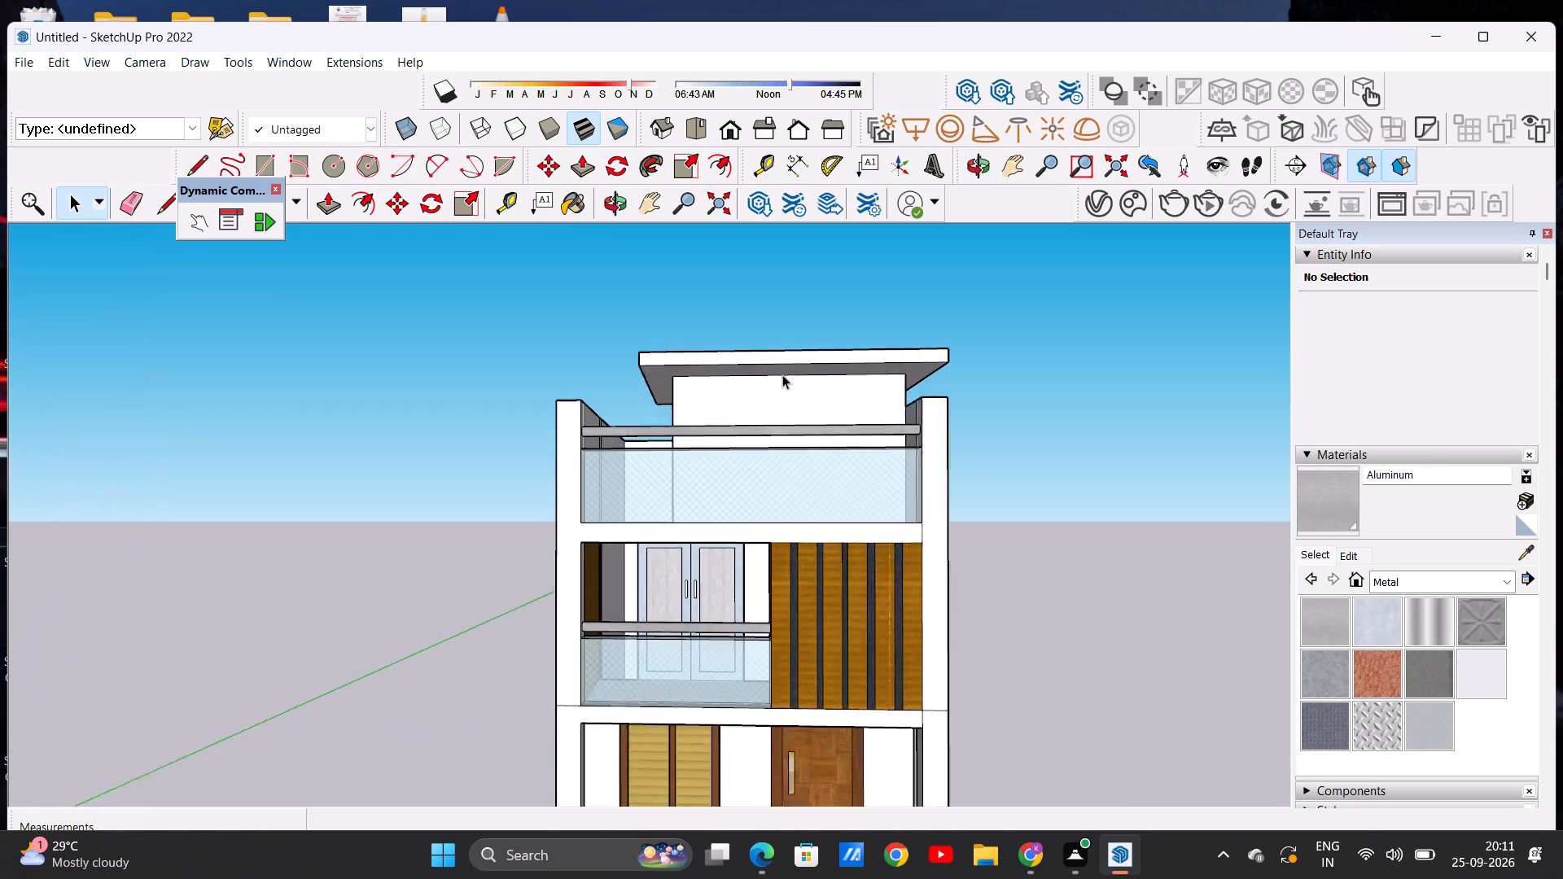
{"action": "scroll", "coordinate": [782, 374], "scroll_direction": "up", "scroll_amount": 3}
{"action": "middle_click_drag", "start_coordinate": [755, 434], "coordinate": [757, 311]}
{"action": "scroll", "coordinate": [715, 384], "scroll_direction": "up", "scroll_amount": 8}
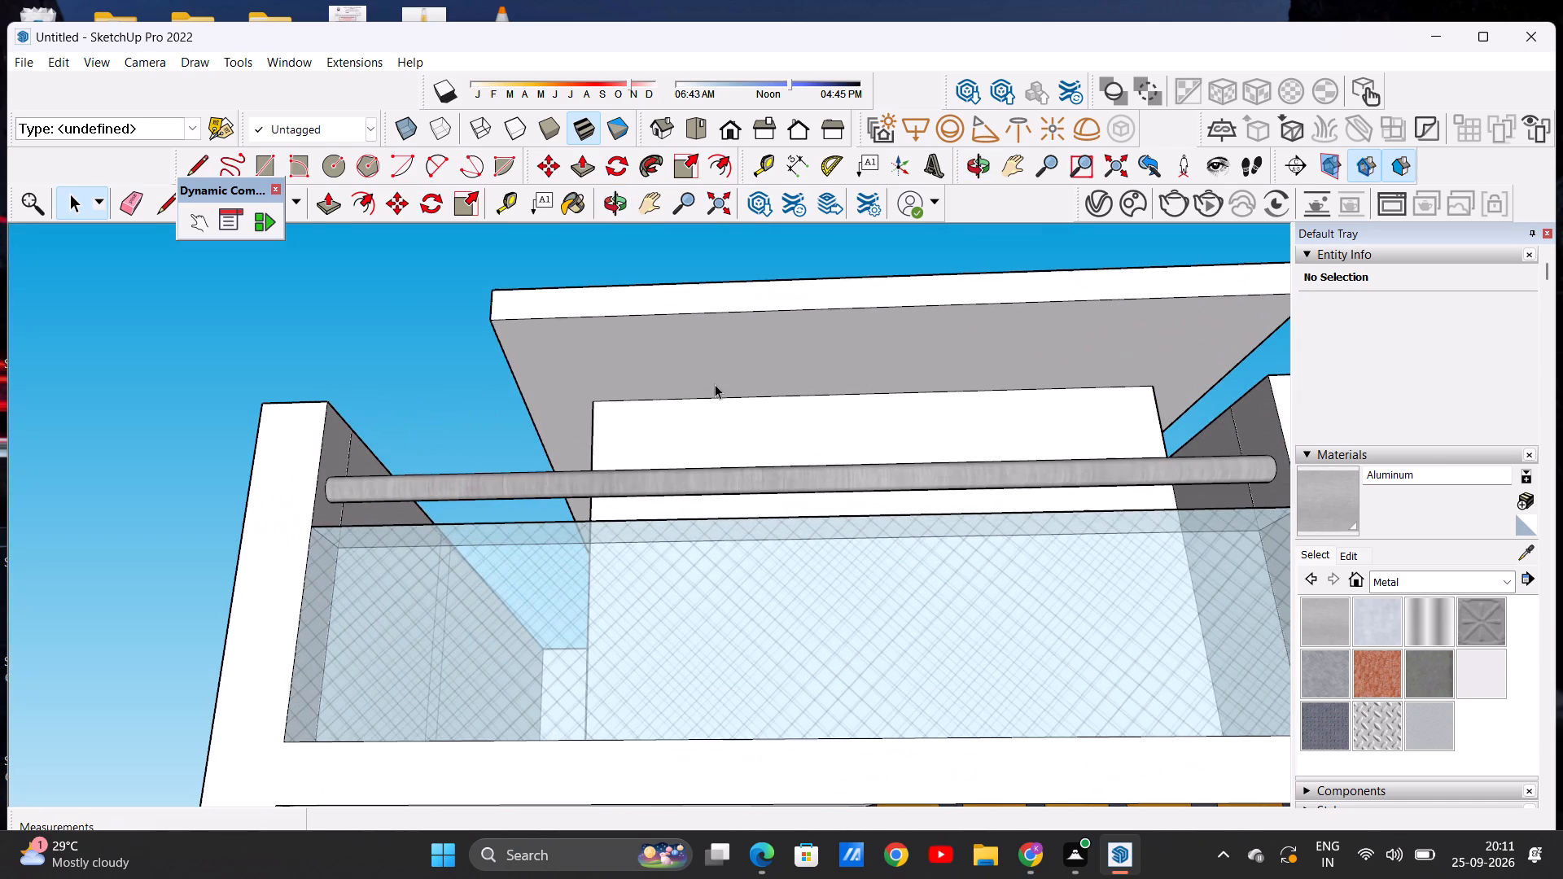
{"action": "left_click", "coordinate": [256, 158]}
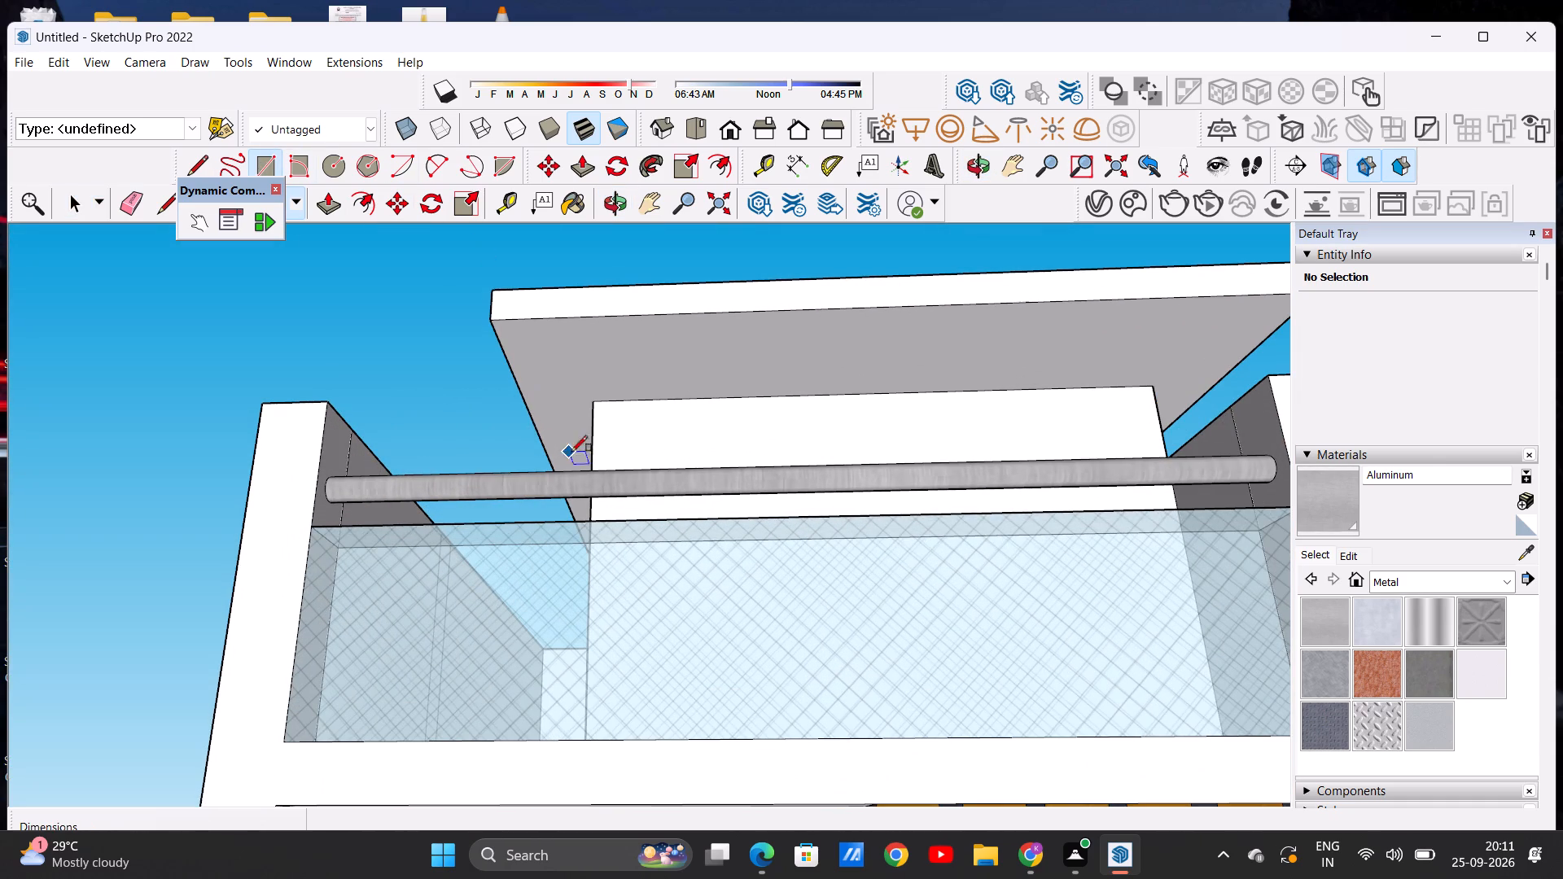
{"action": "scroll", "coordinate": [600, 453], "scroll_direction": "up", "scroll_amount": 5}
{"action": "scroll", "coordinate": [653, 422], "scroll_direction": "down", "scroll_amount": 7}
{"action": "scroll", "coordinate": [650, 348], "scroll_direction": "up", "scroll_amount": 5}
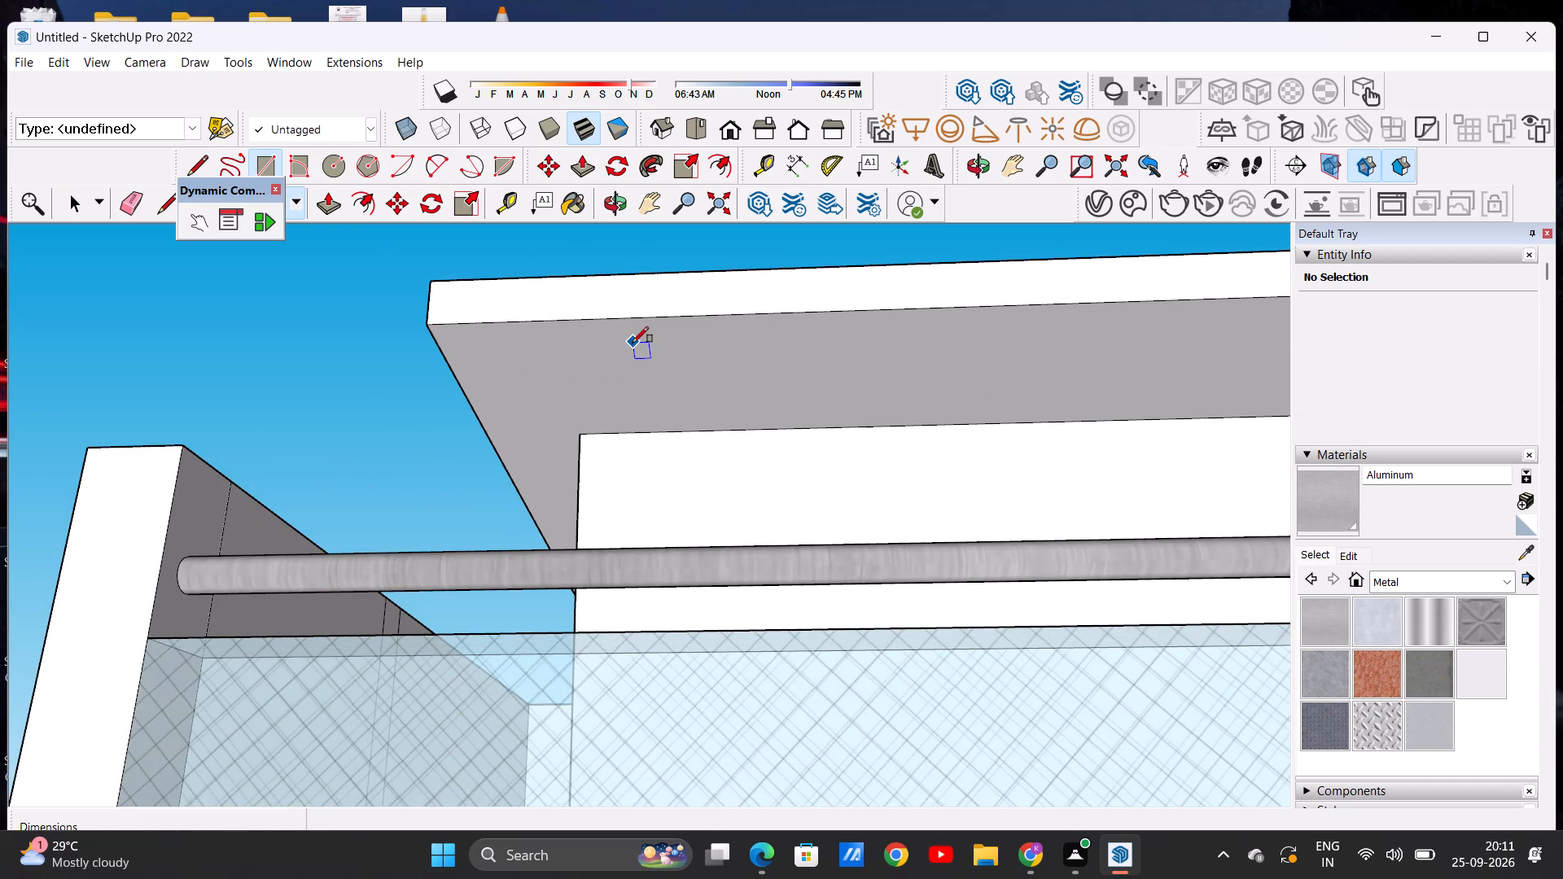
{"action": "left_click", "coordinate": [630, 346]}
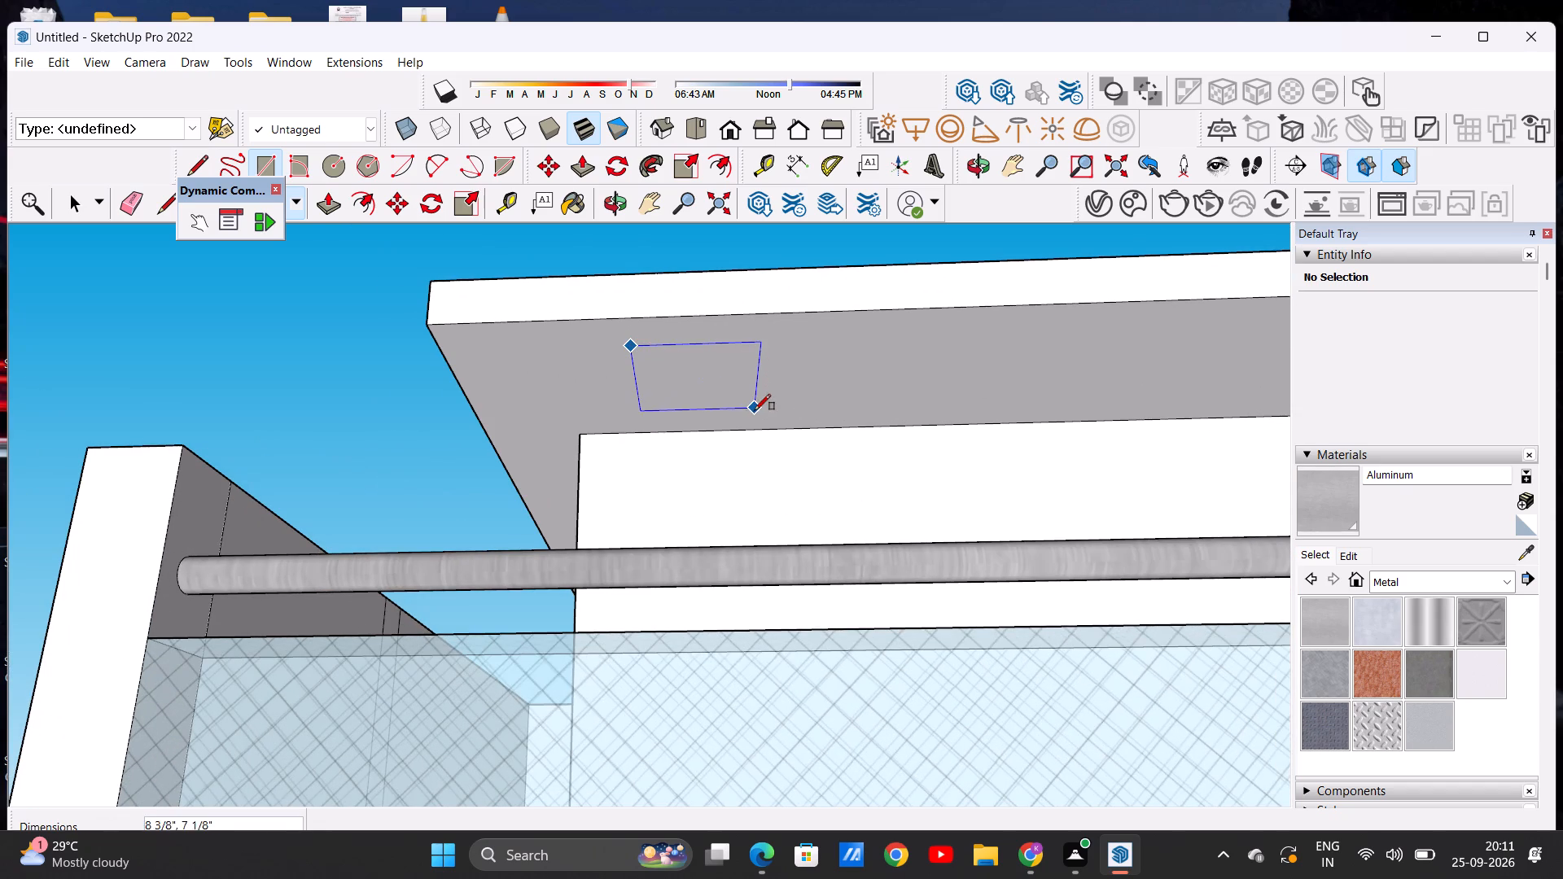
{"action": "left_click", "coordinate": [755, 422]}
{"action": "key", "text": "space"}
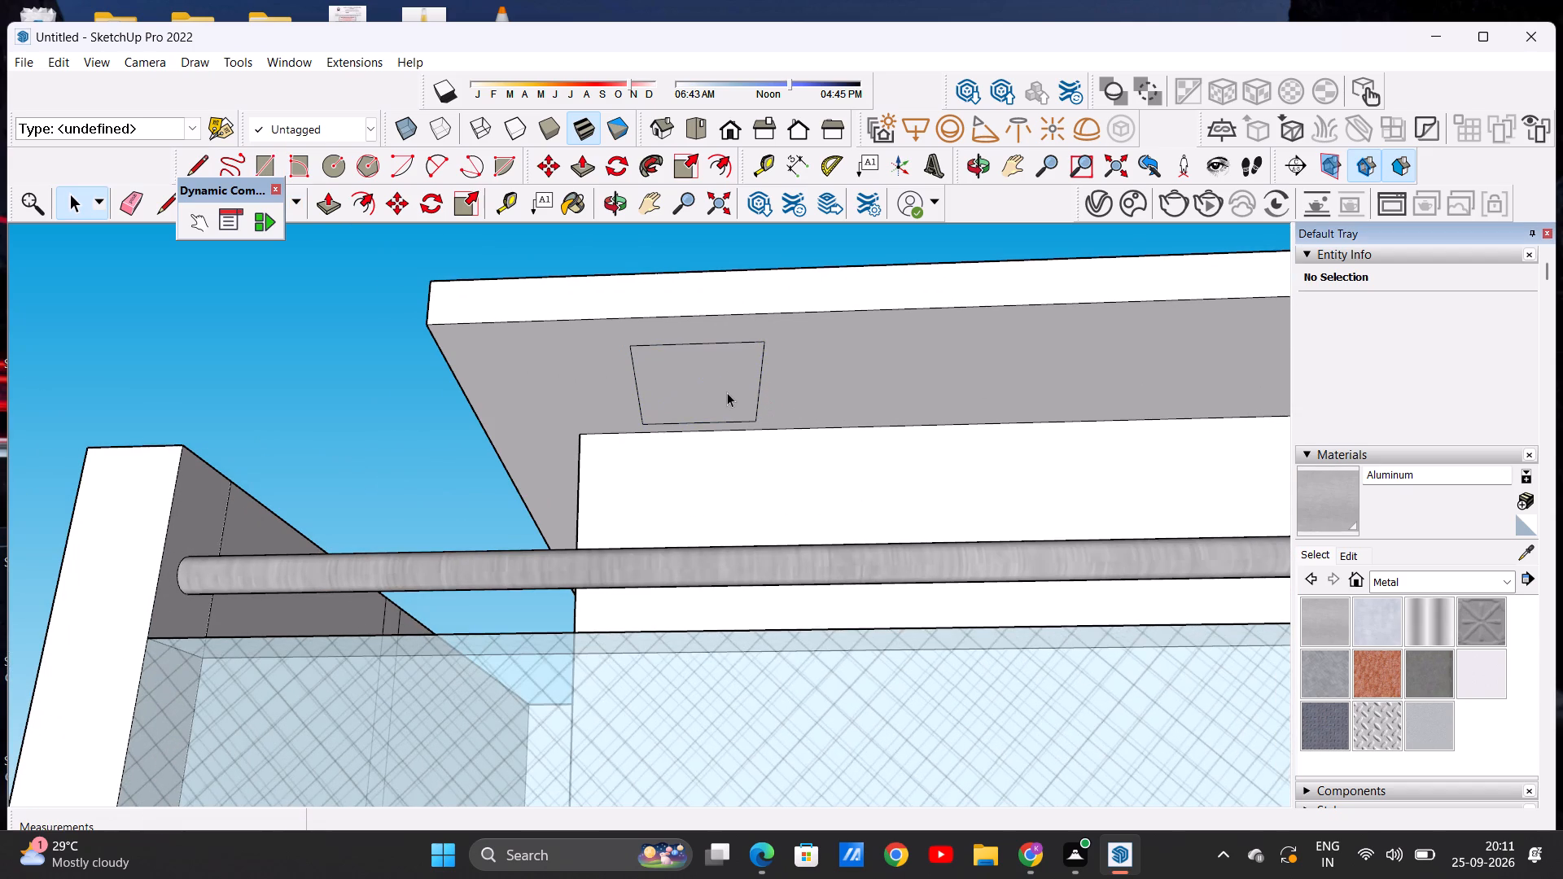
Copy the rectangle three times in a row along the slab's underside, spaced about 10 7/16", 10 7/16" and 11 3/4" apart.
{"action": "double_click", "coordinate": [720, 383]}
{"action": "left_click", "coordinate": [724, 384]}
{"action": "left_click", "coordinate": [724, 384]}
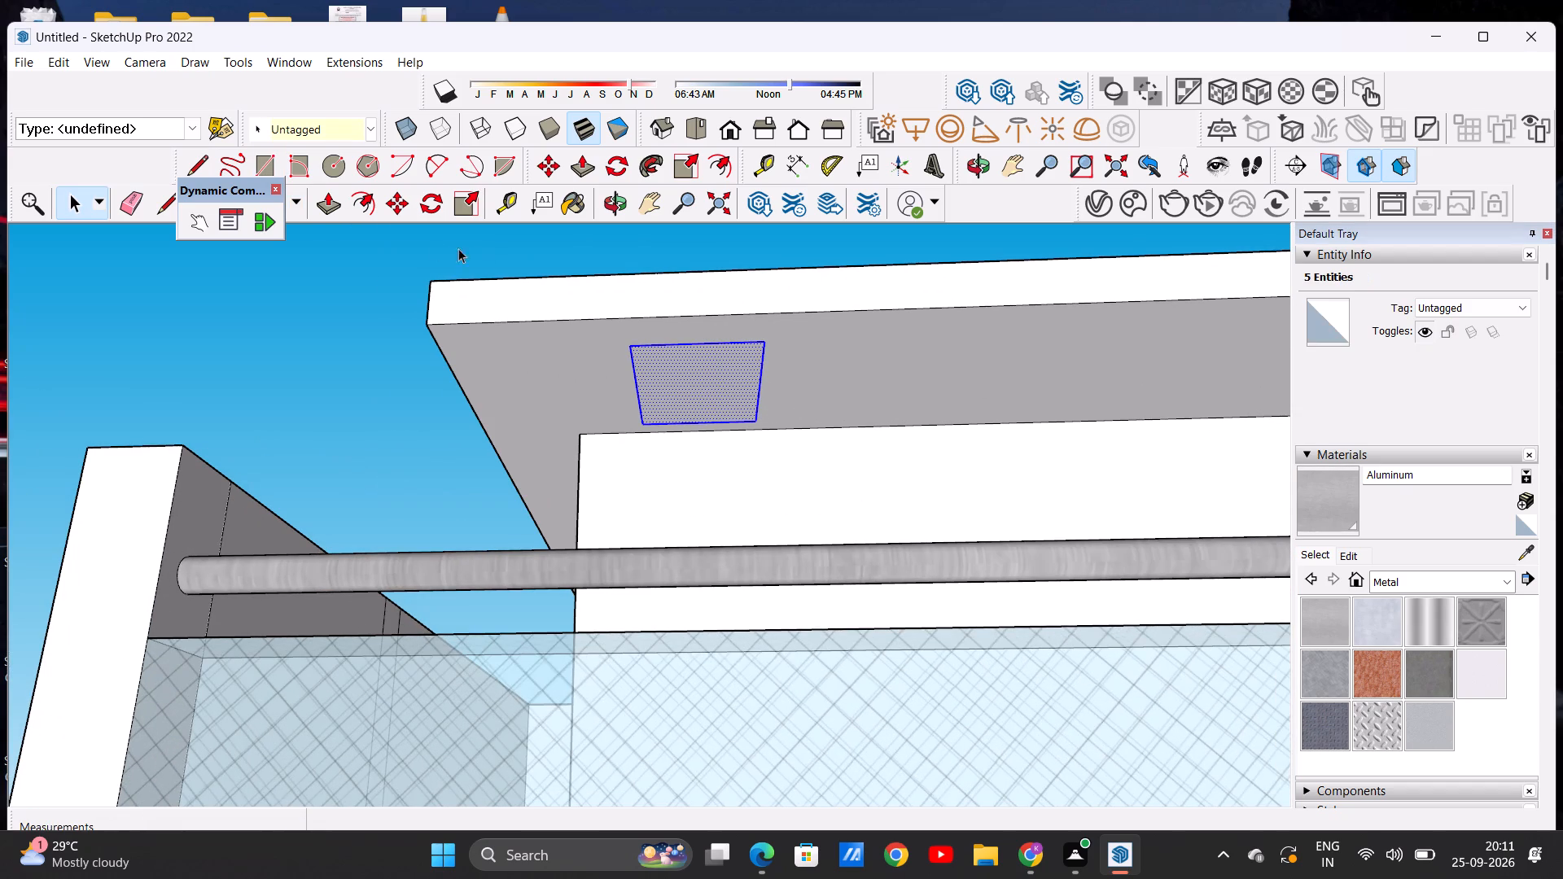
{"action": "left_click", "coordinate": [404, 203]}
{"action": "scroll", "coordinate": [386, 460], "scroll_direction": "down", "scroll_amount": 6}
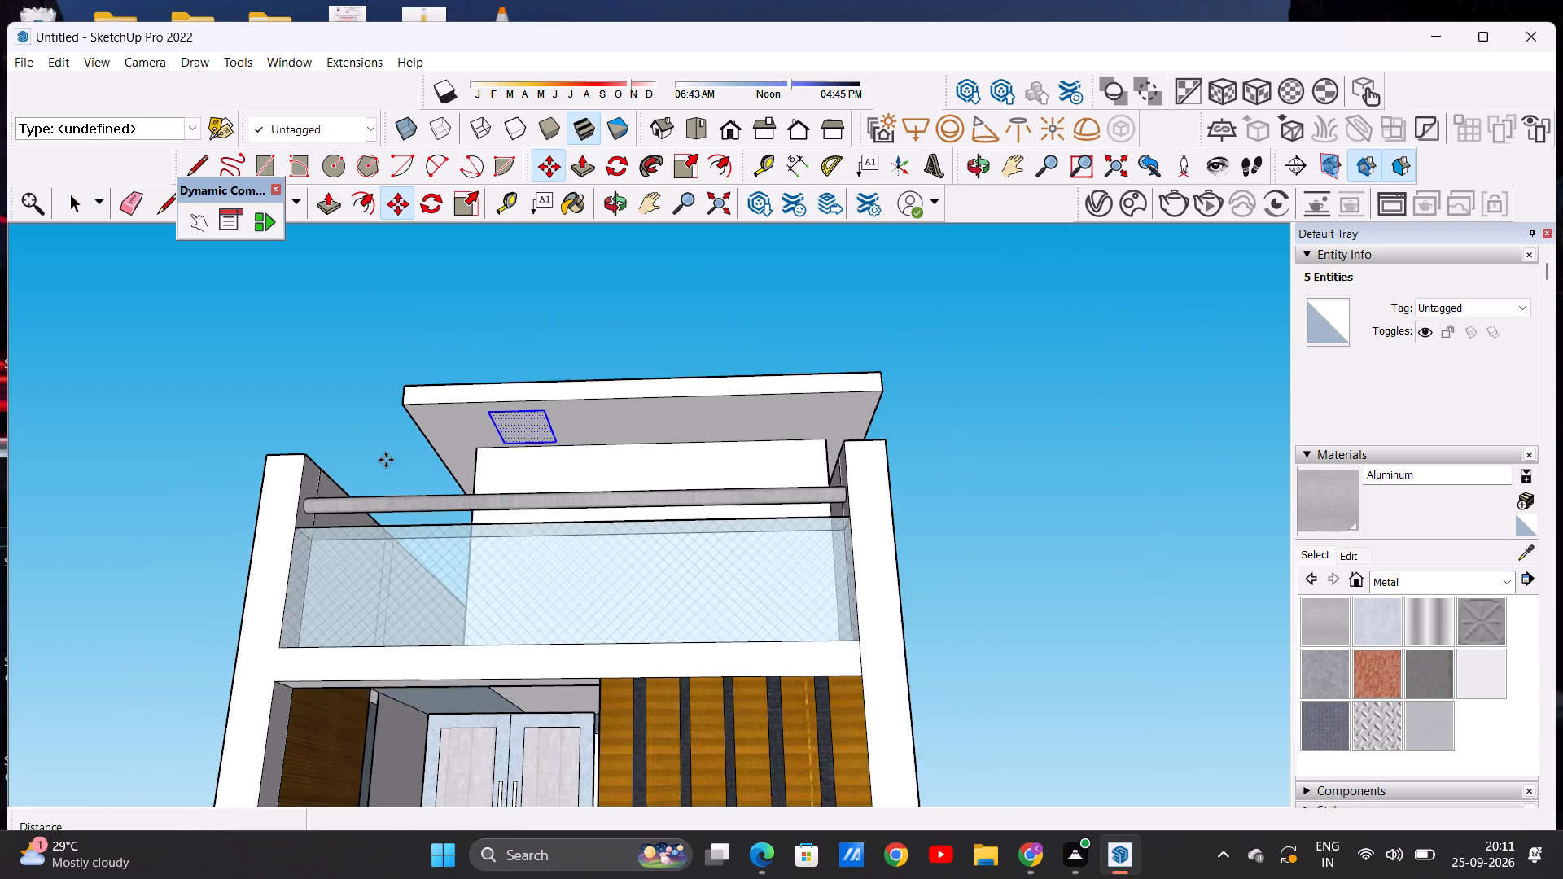
{"action": "scroll", "coordinate": [647, 412], "scroll_direction": "up", "scroll_amount": 6}
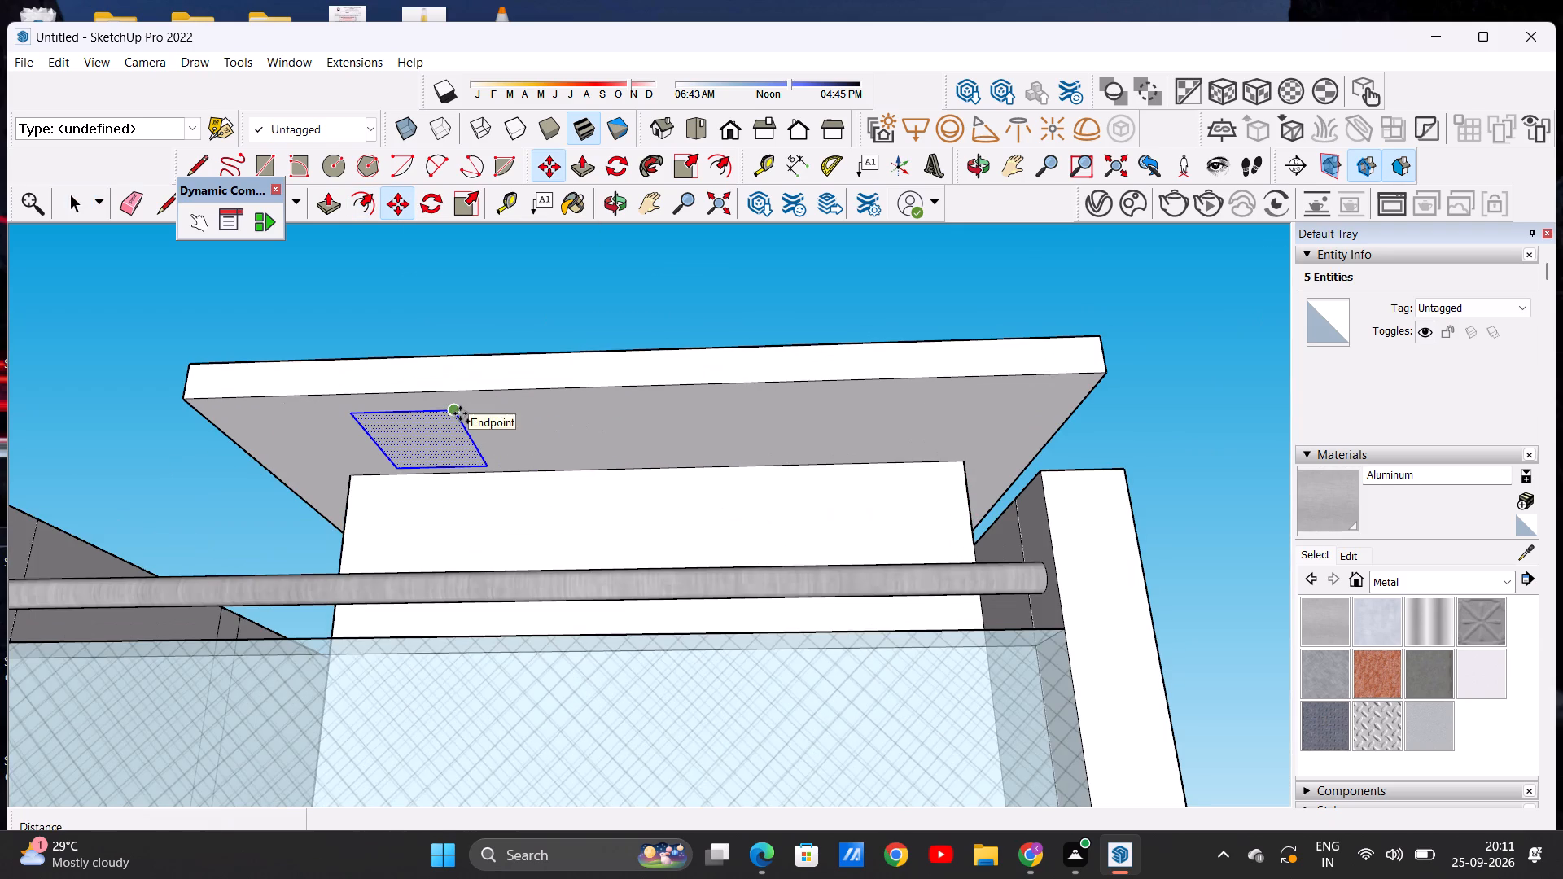
{"action": "left_click", "coordinate": [460, 413]}
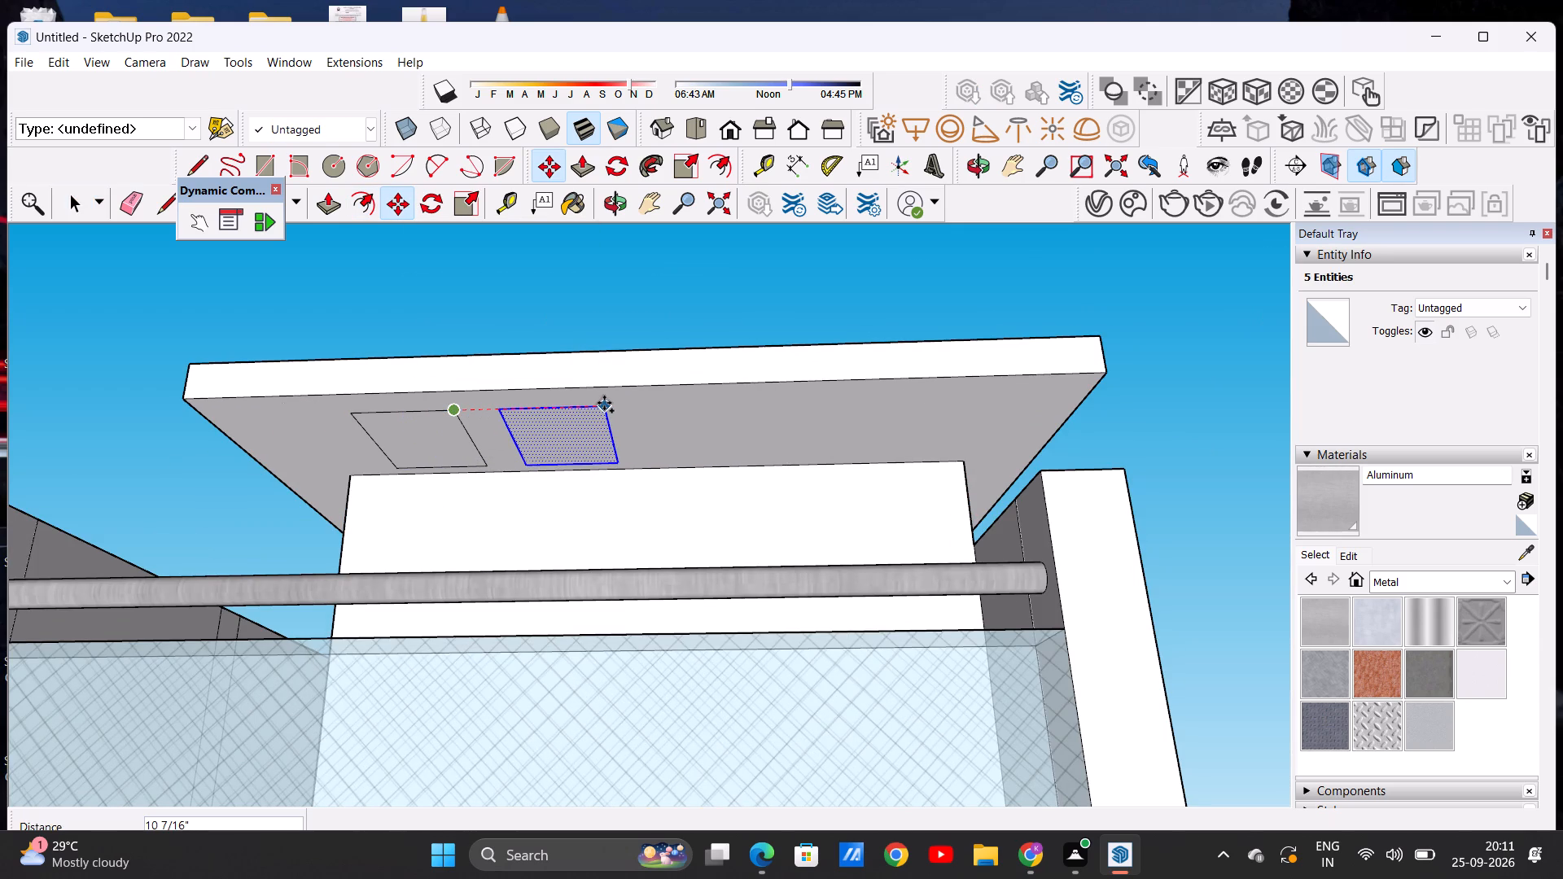
{"action": "left_click", "coordinate": [604, 404]}
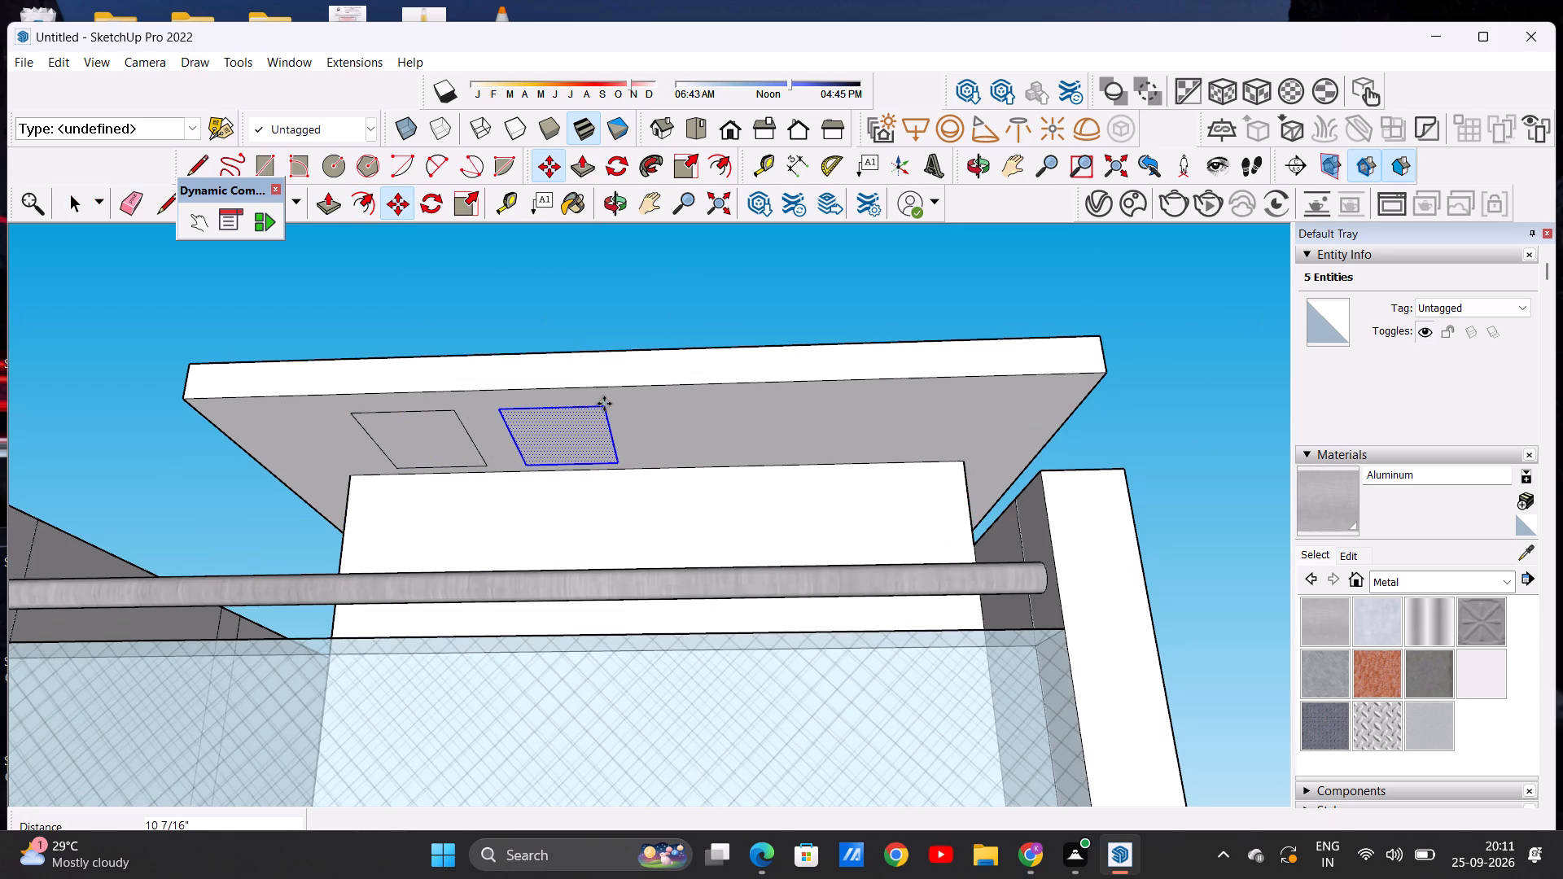
{"action": "left_click", "coordinate": [602, 410]}
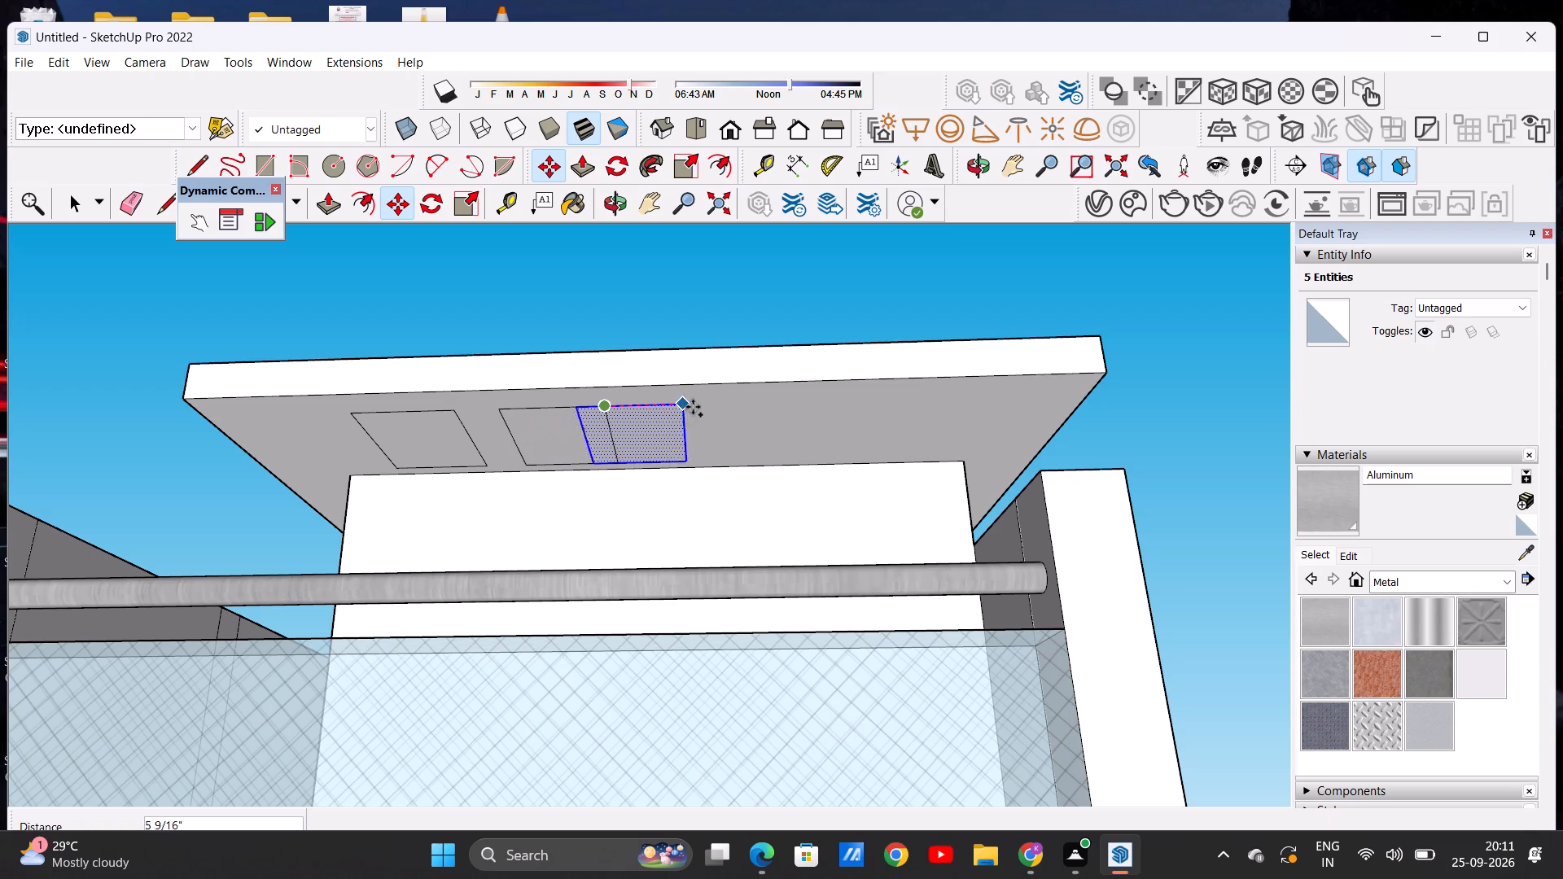
{"action": "left_click", "coordinate": [759, 396]}
{"action": "left_click", "coordinate": [759, 396]}
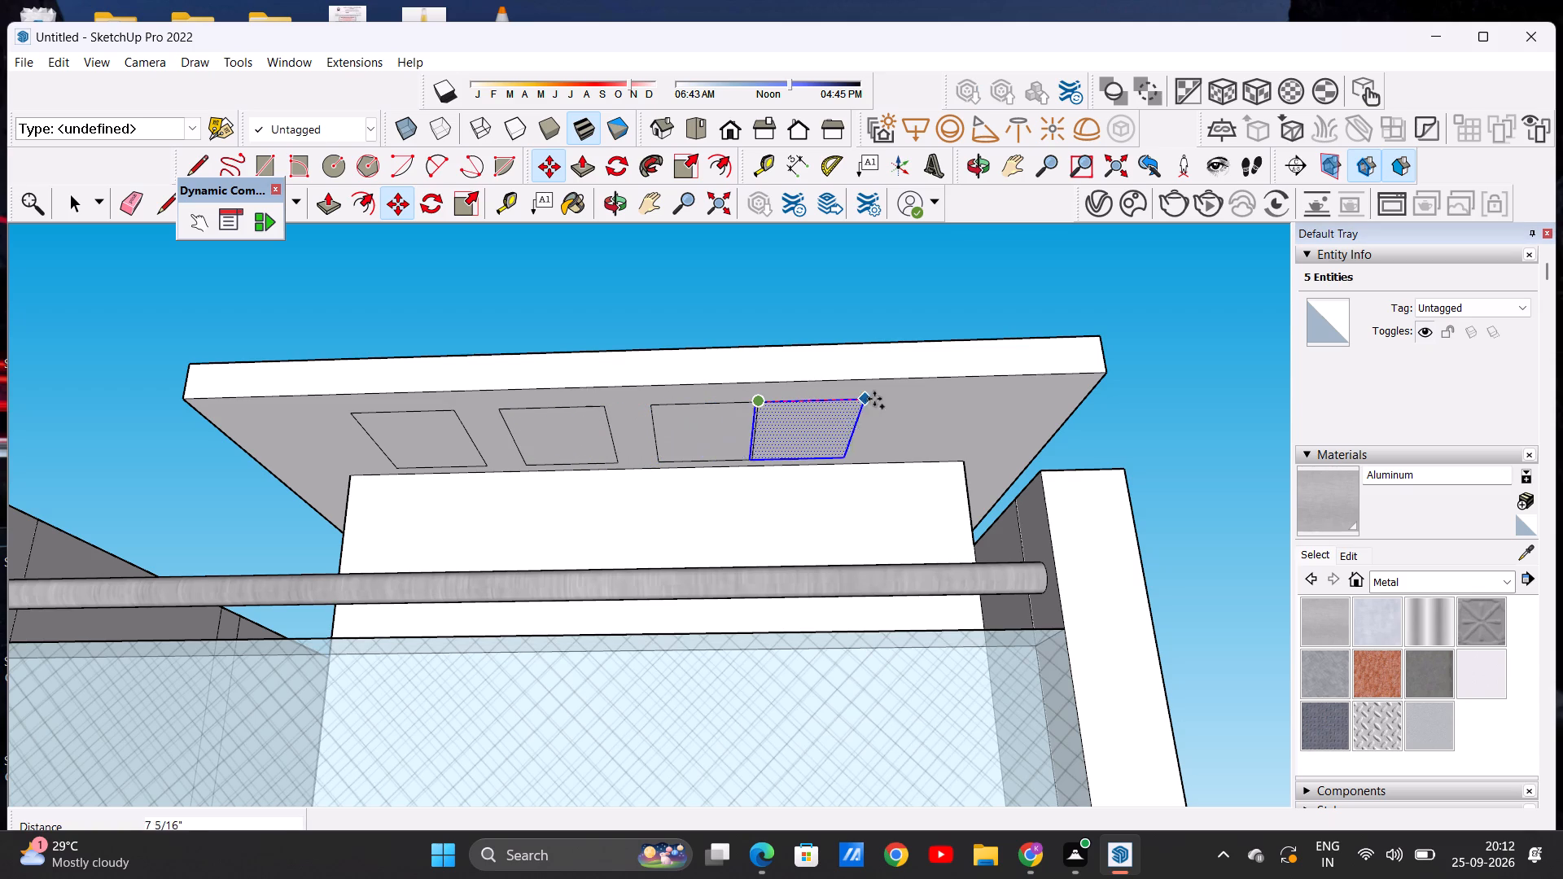
{"action": "left_click", "coordinate": [935, 393]}
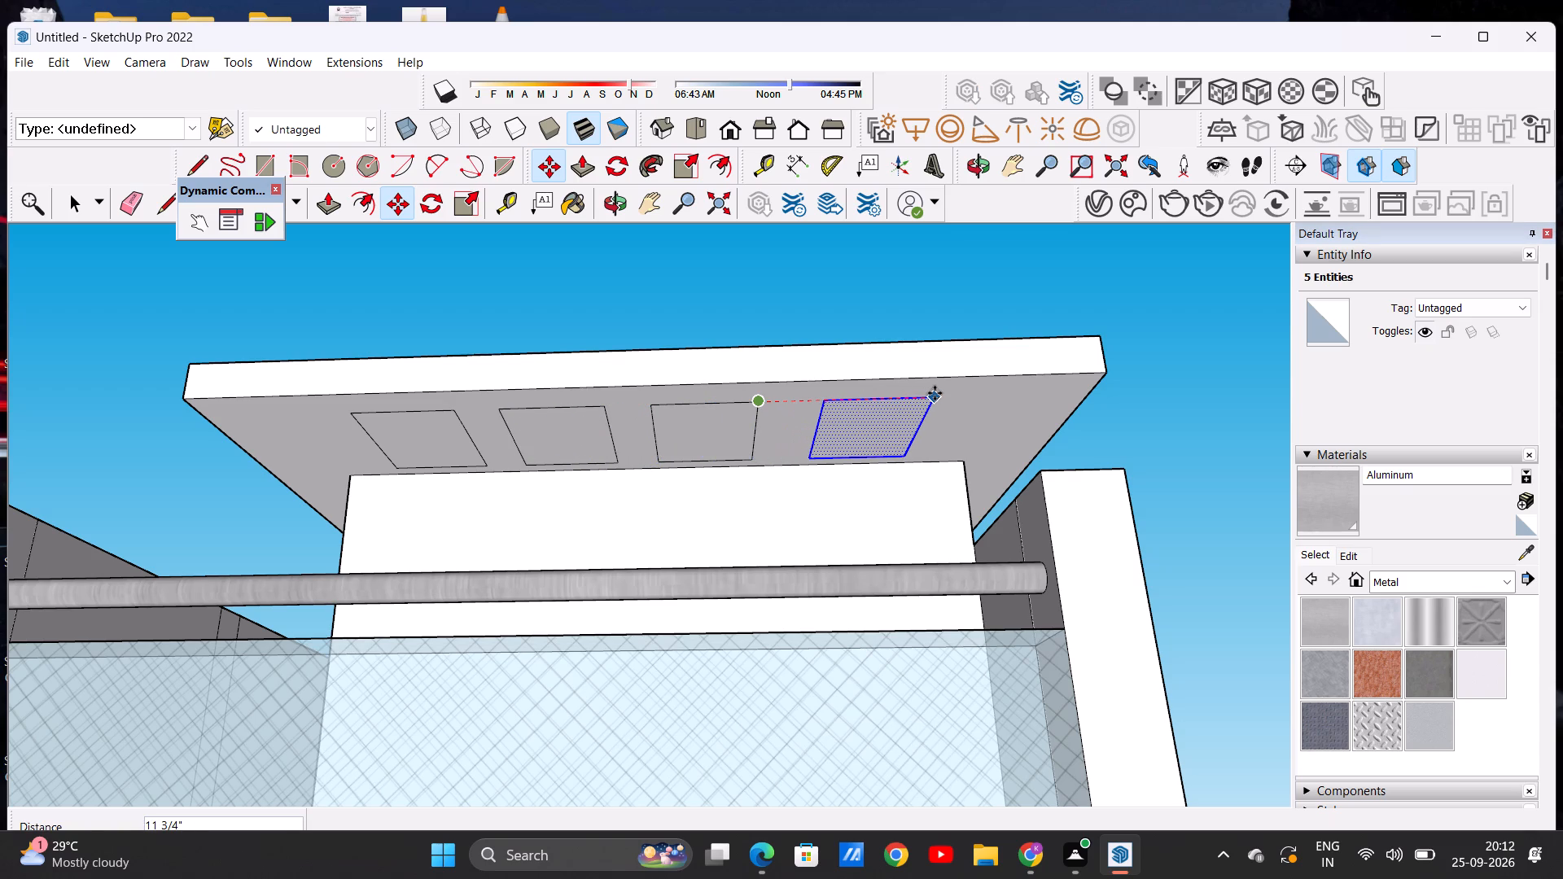
{"action": "key", "text": "space"}
{"action": "left_click", "coordinate": [1172, 389]}
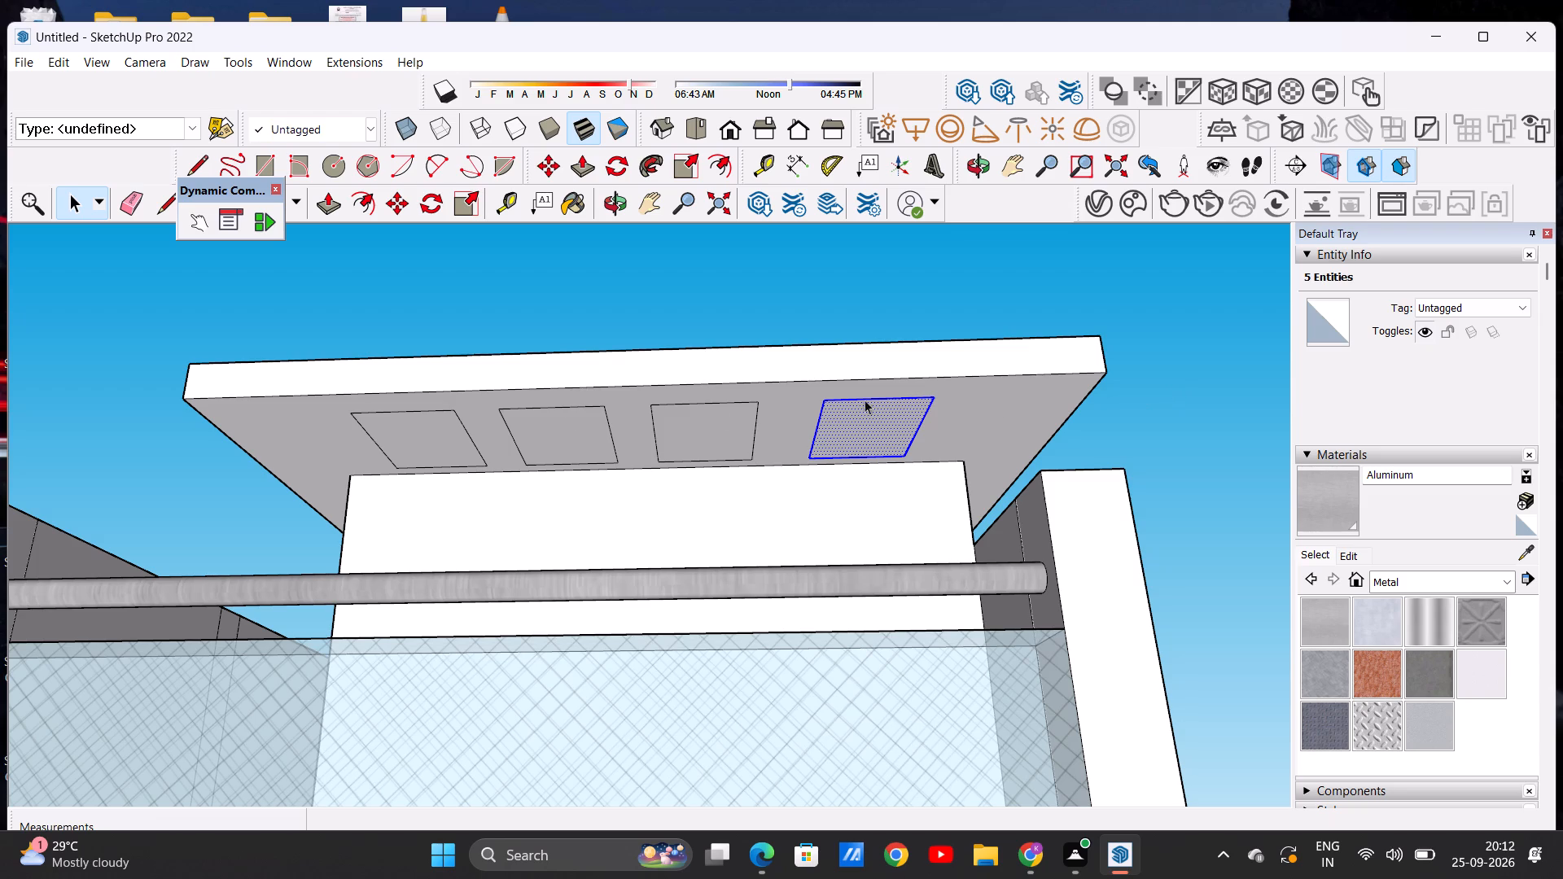
Push/Pull the four rectangles upward into the roof slab's underside as recesses about 1 1/16" deep.
{"action": "scroll", "coordinate": [613, 370], "scroll_direction": "down", "scroll_amount": 4}
{"action": "middle_click_drag", "start_coordinate": [567, 435], "coordinate": [511, 452]}
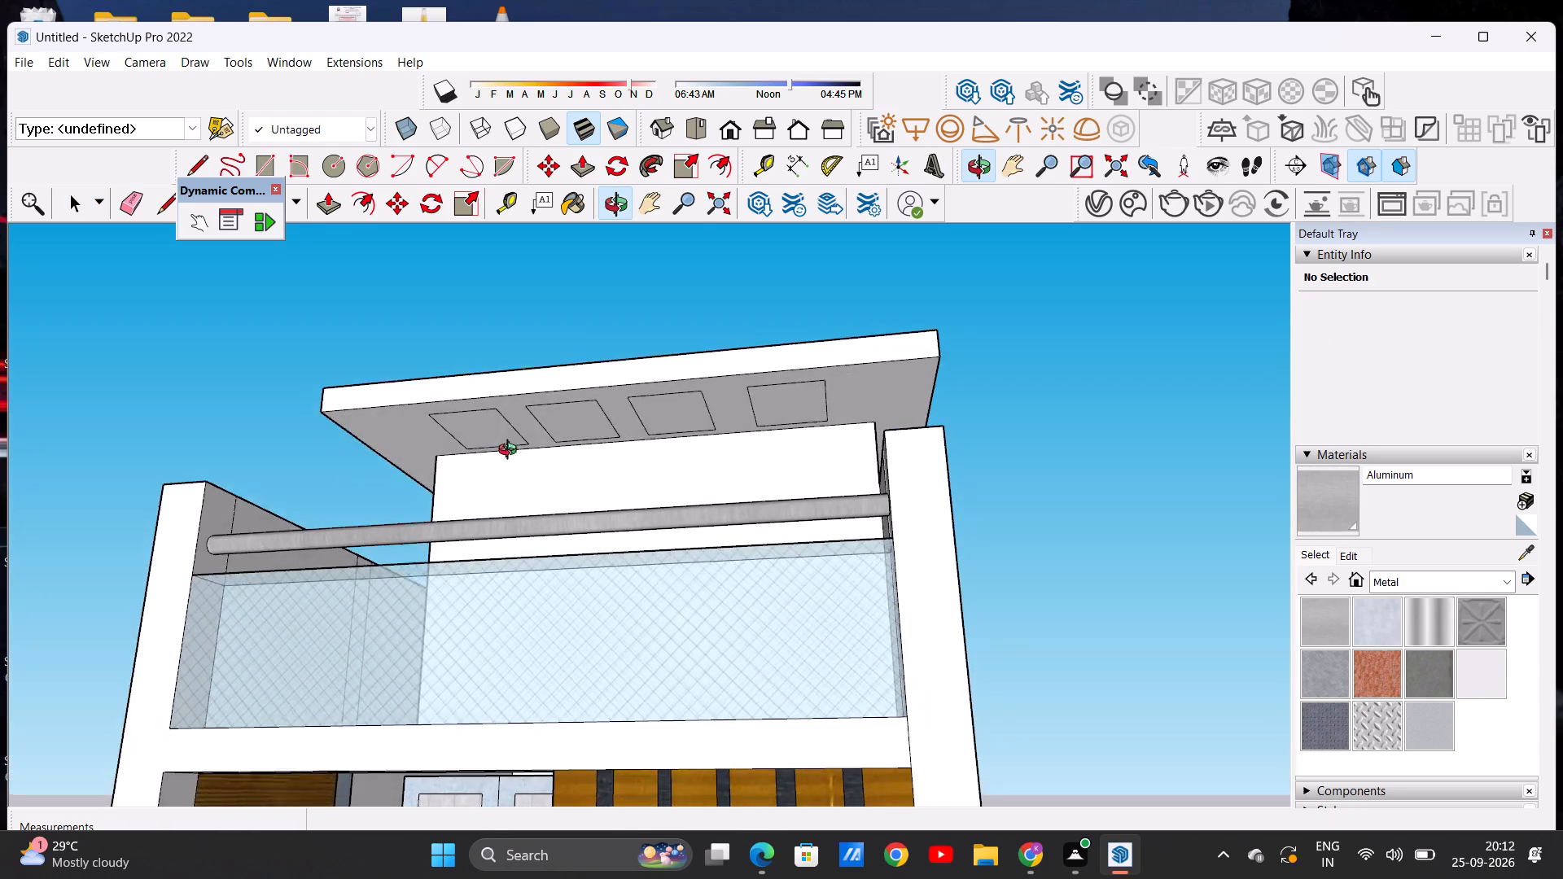
{"action": "middle_click_drag", "start_coordinate": [511, 452], "coordinate": [547, 386]}
{"action": "scroll", "coordinate": [508, 395], "scroll_direction": "up", "scroll_amount": 6}
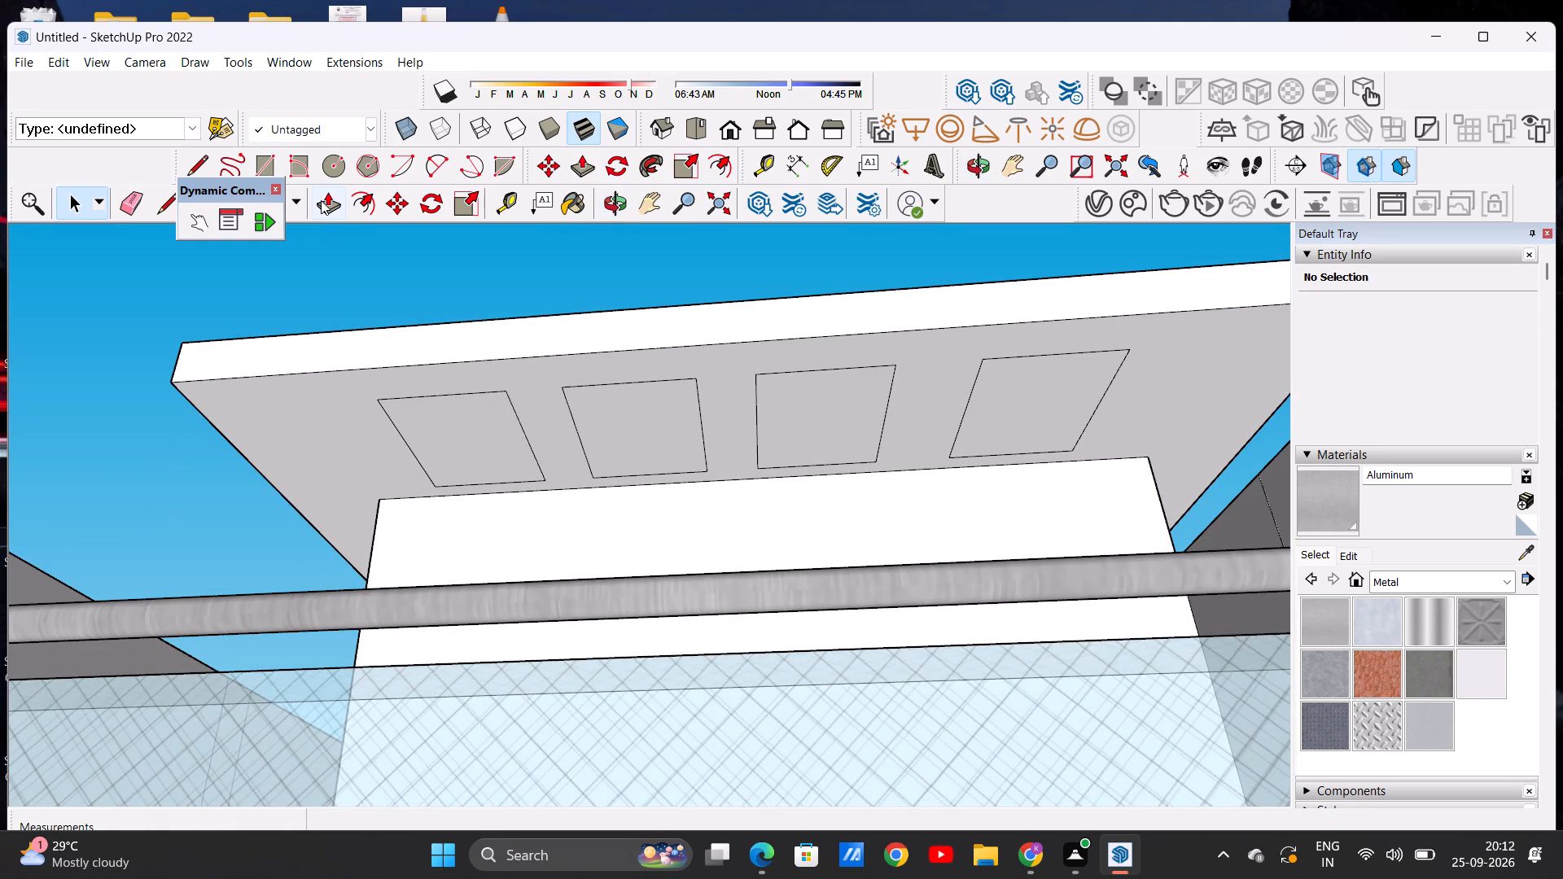
{"action": "left_click", "coordinate": [321, 200]}
{"action": "left_click", "coordinate": [449, 427]}
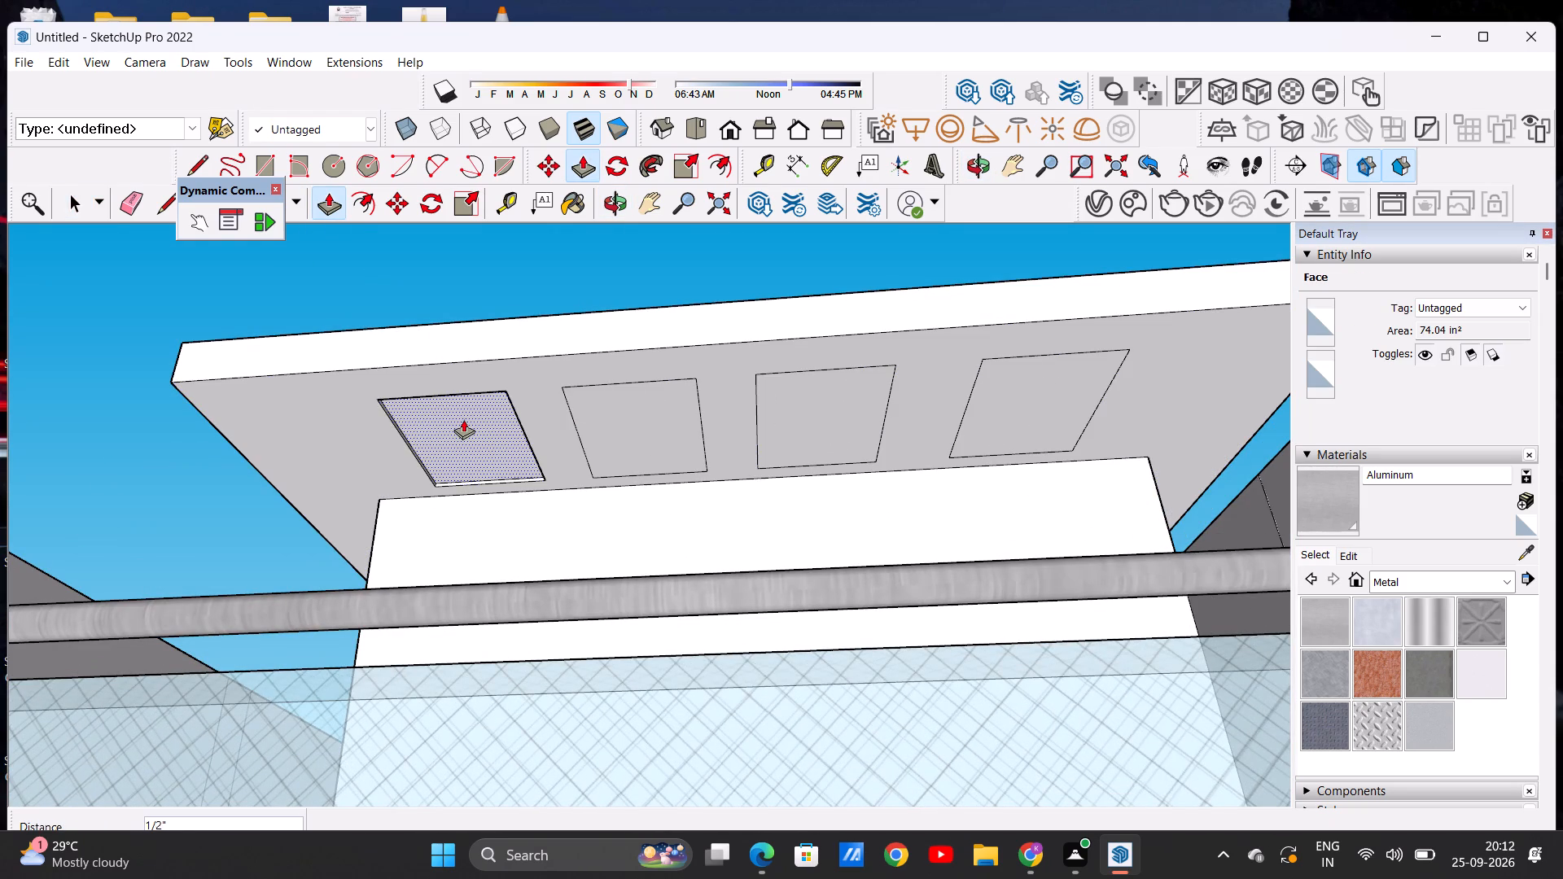
{"action": "left_click", "coordinate": [466, 413]}
{"action": "left_click", "coordinate": [613, 433]}
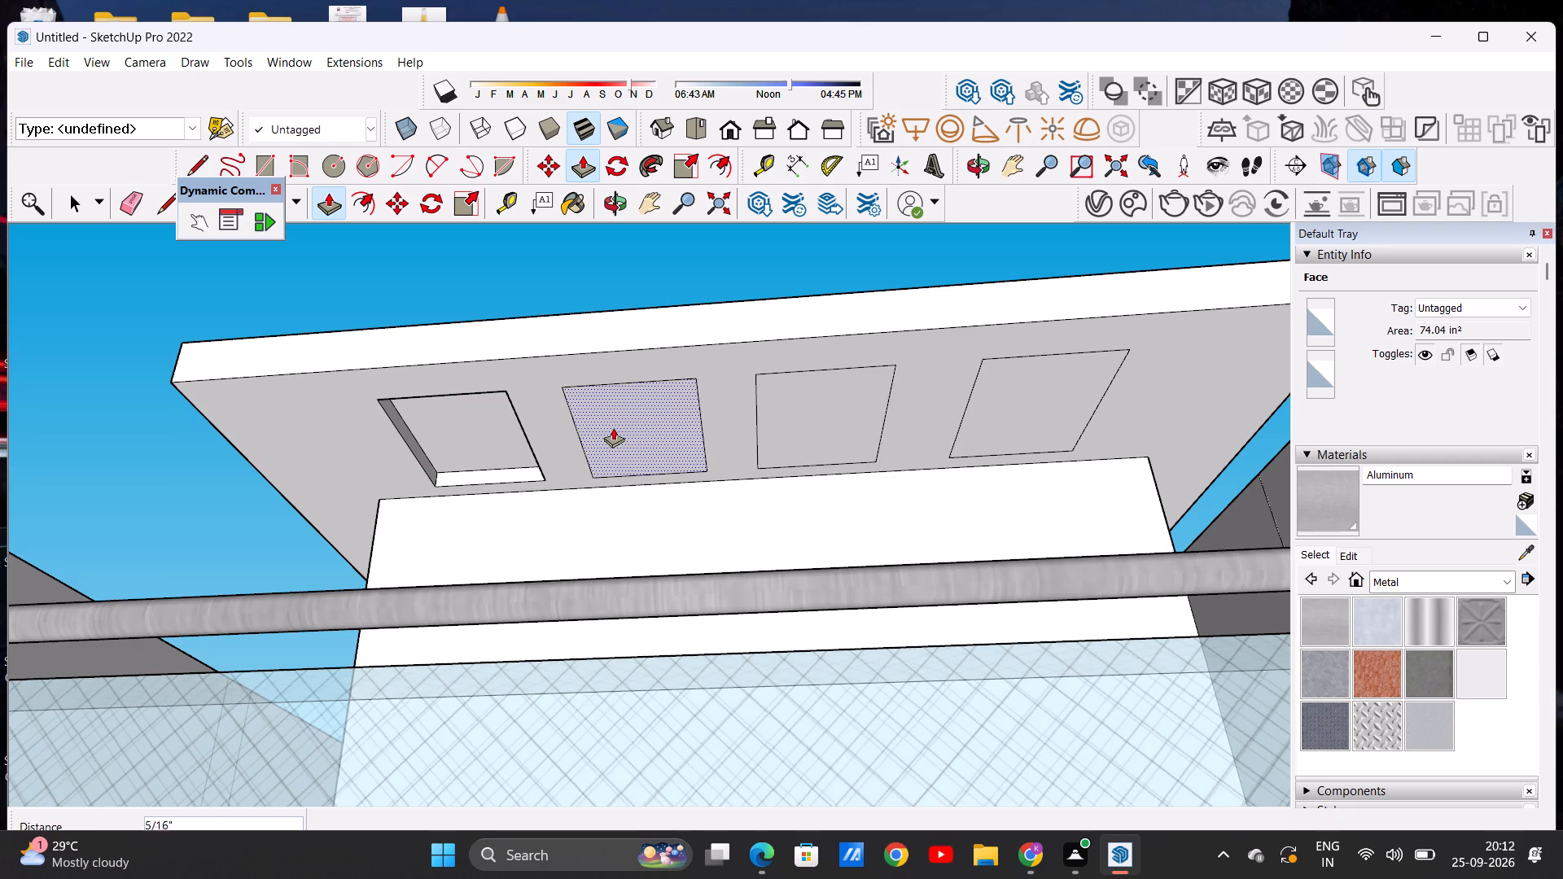
{"action": "left_click", "coordinate": [617, 418]}
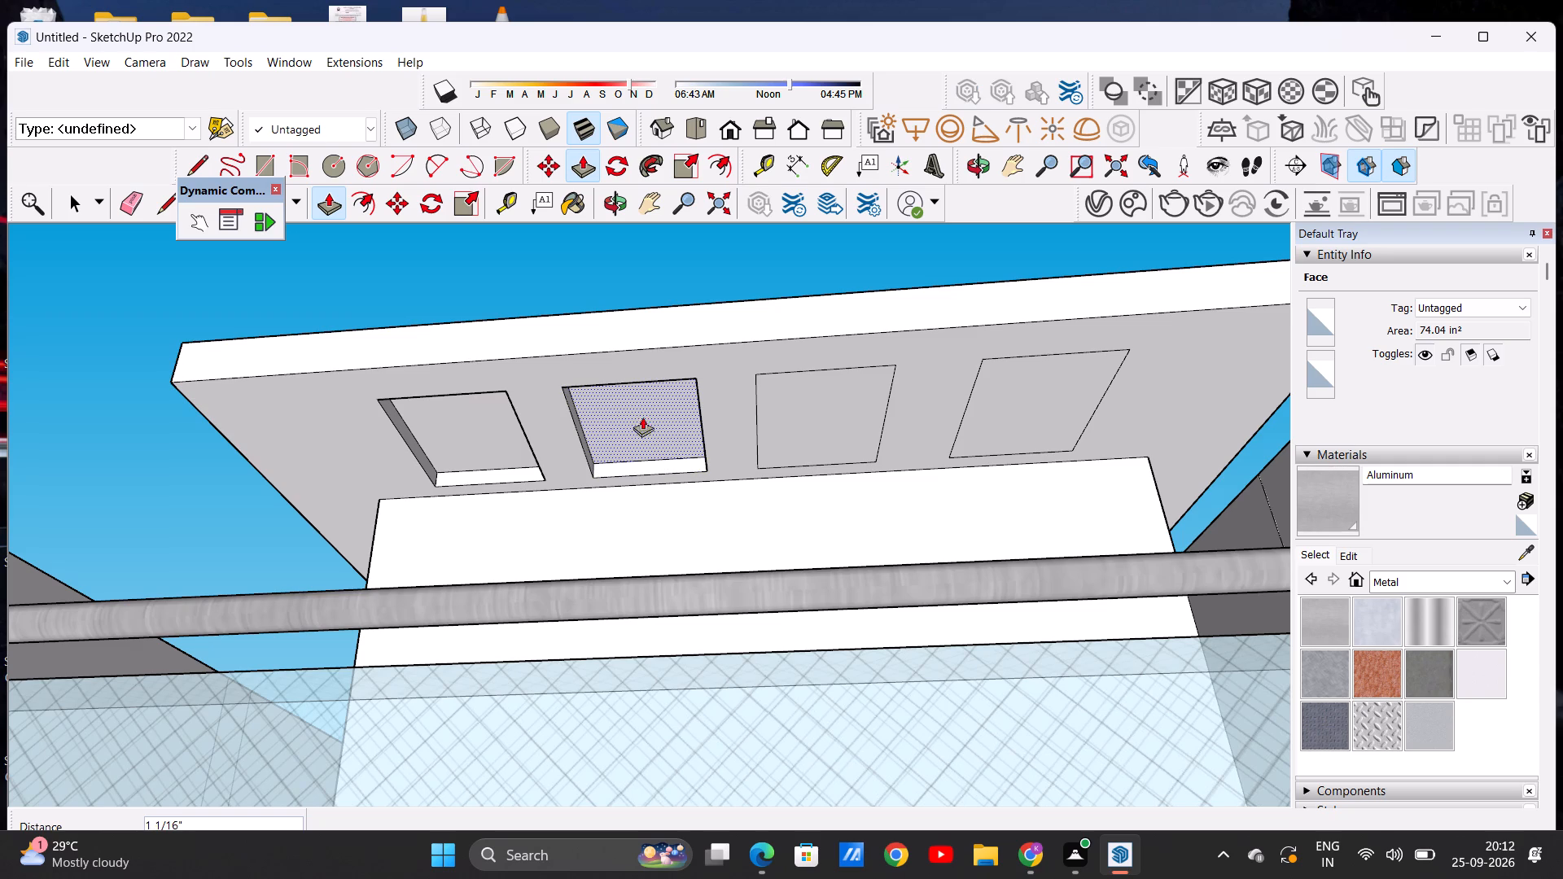
{"action": "left_click", "coordinate": [787, 425]}
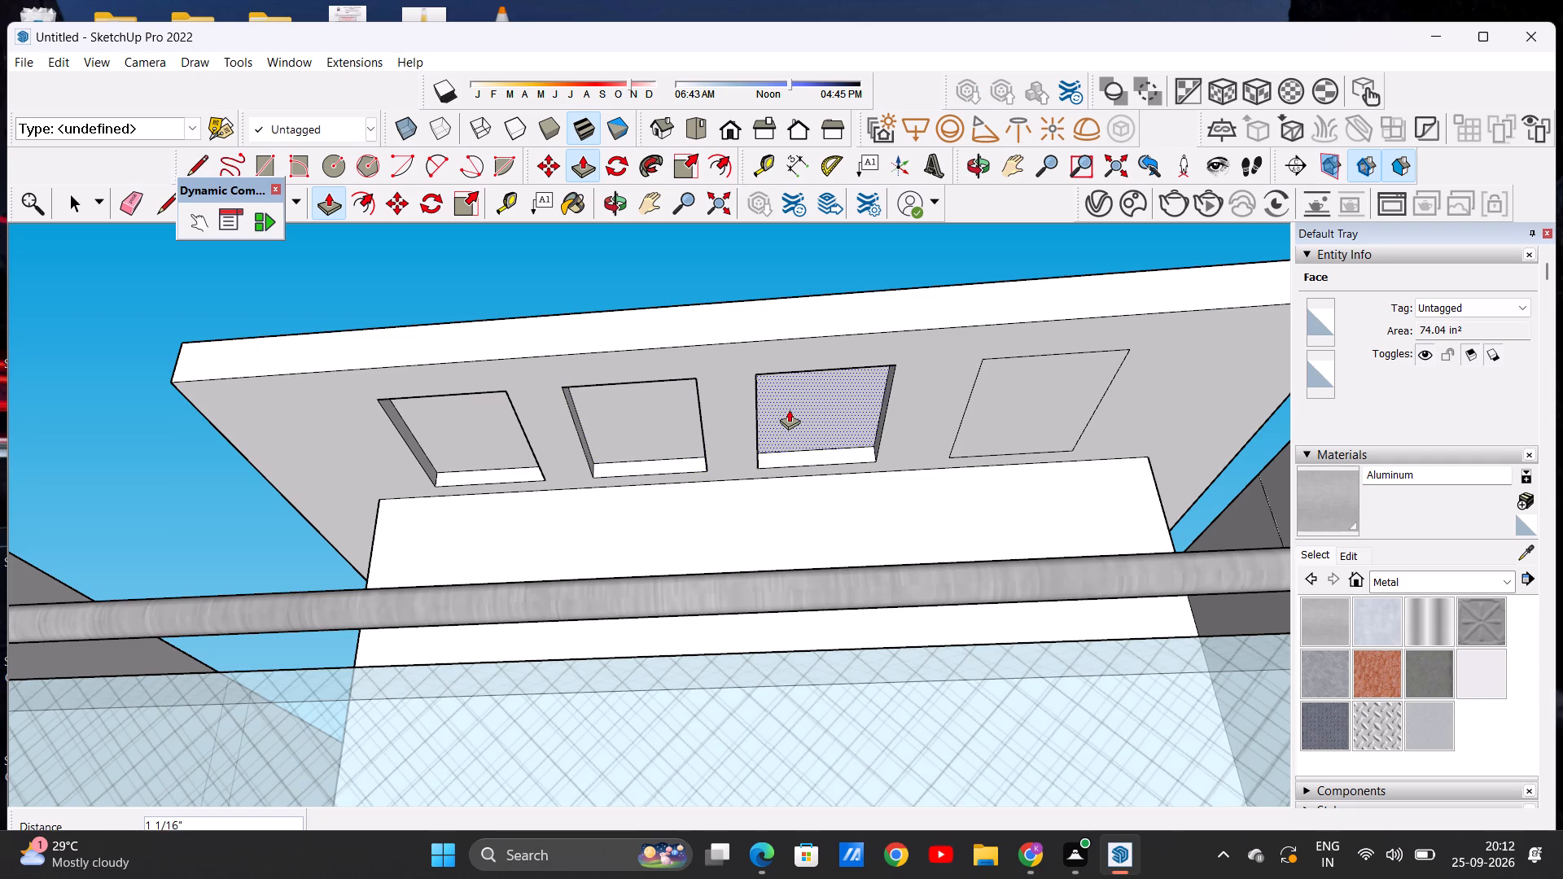
{"action": "left_click", "coordinate": [791, 413]}
{"action": "left_click", "coordinate": [1054, 414]}
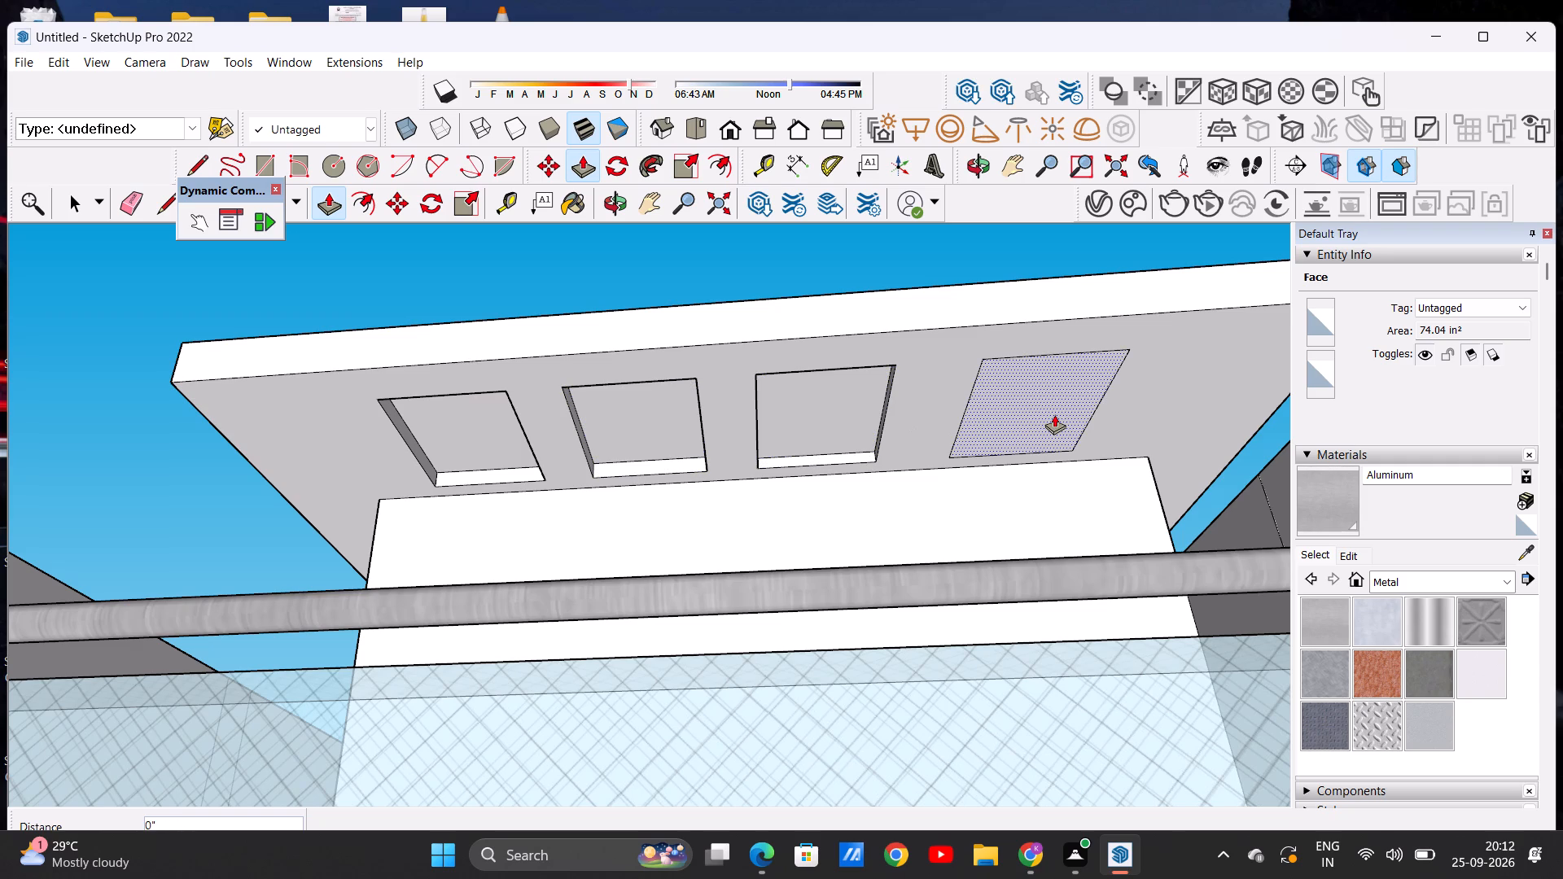
{"action": "left_click", "coordinate": [1041, 405]}
{"action": "key", "text": "space"}
Examine the recesses under the roof slab and the whole front elevation from below, the front and above.
{"action": "scroll", "coordinate": [833, 430], "scroll_direction": "down", "scroll_amount": 8}
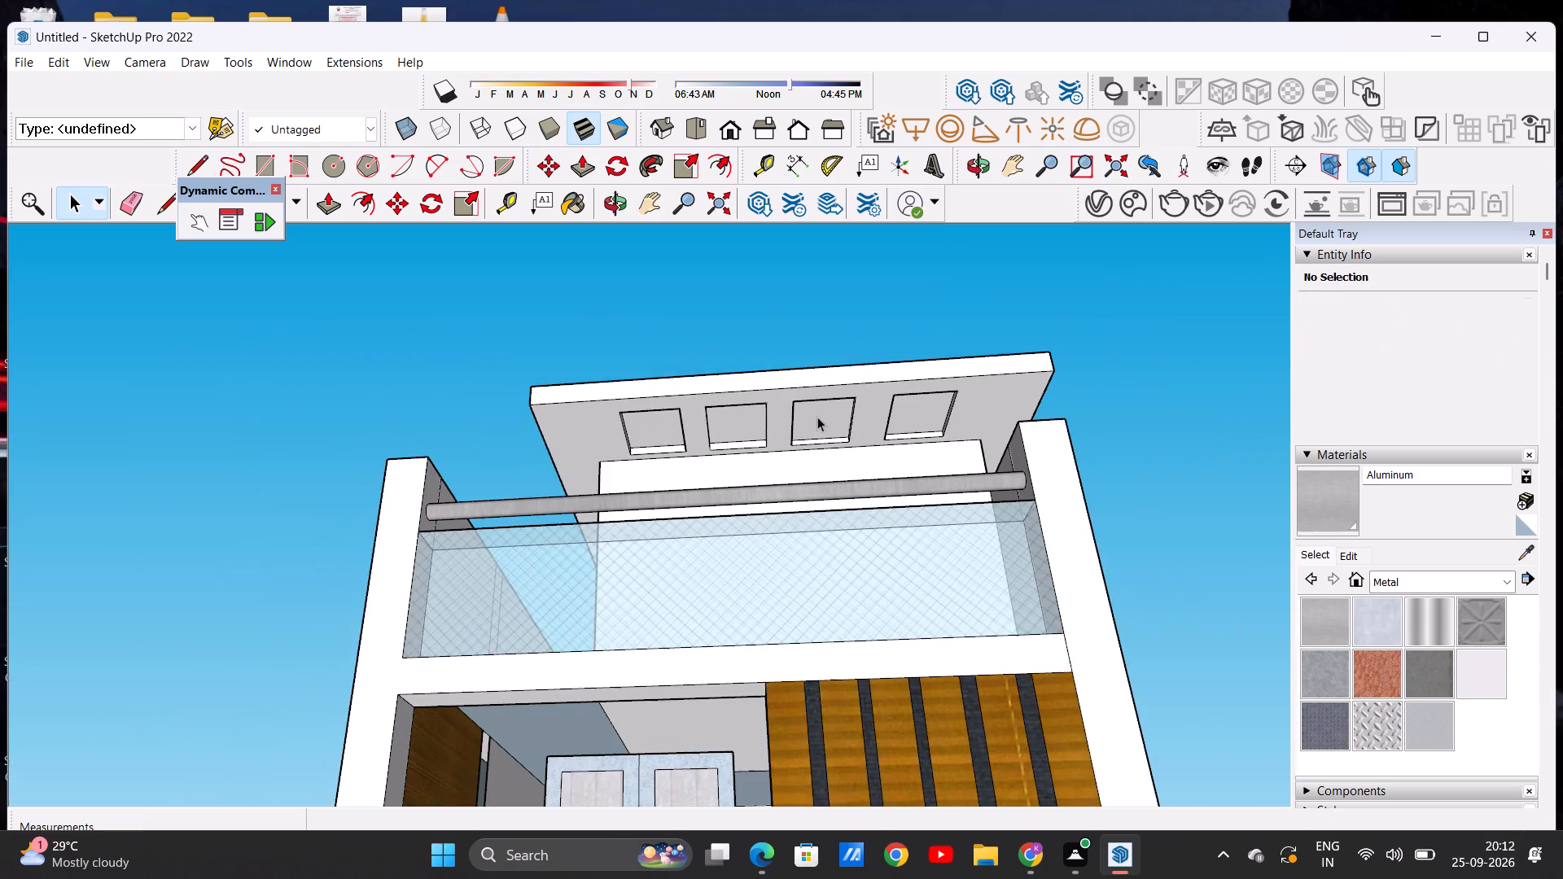
{"action": "middle_click_drag", "start_coordinate": [748, 435], "coordinate": [774, 481]}
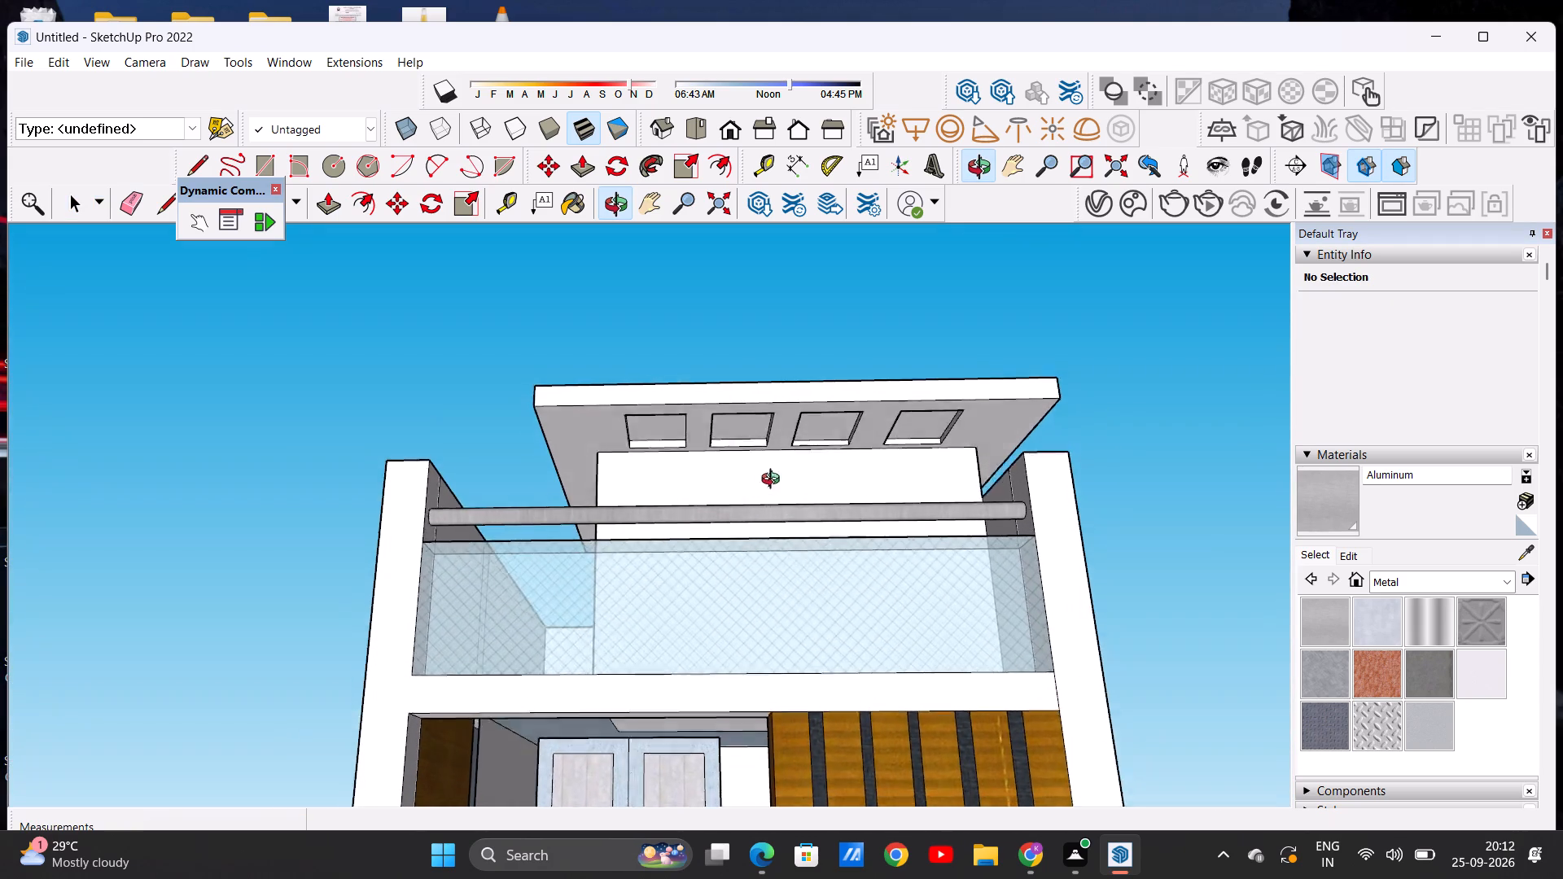
{"action": "middle_click_drag", "start_coordinate": [774, 481], "coordinate": [768, 462]}
{"action": "middle_click_drag", "start_coordinate": [720, 495], "coordinate": [725, 425]}
{"action": "scroll", "coordinate": [638, 426], "scroll_direction": "up", "scroll_amount": 2}
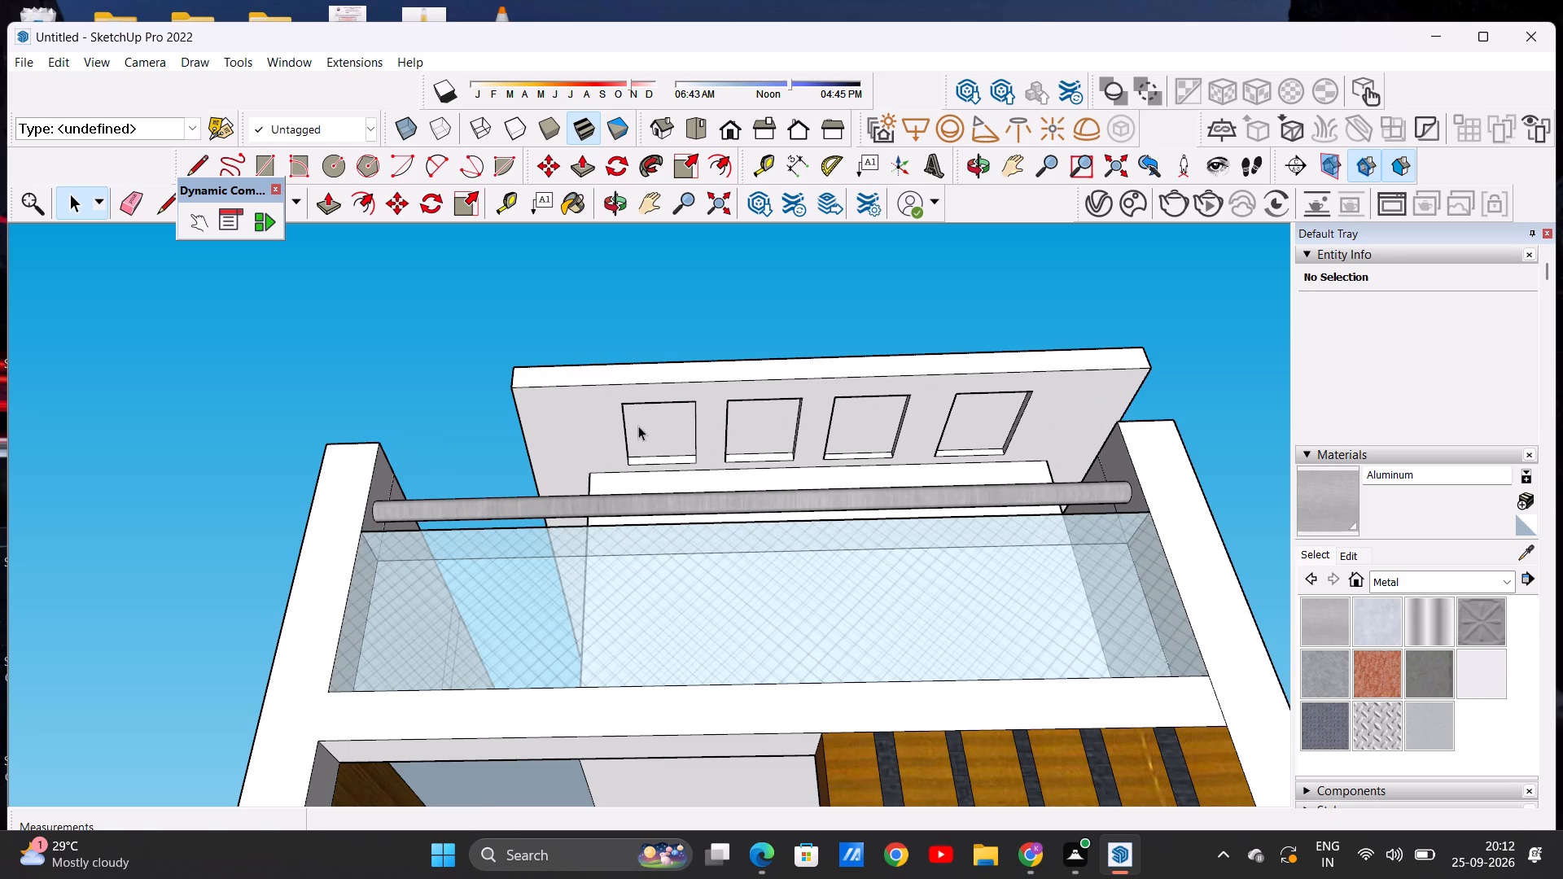
{"action": "scroll", "coordinate": [638, 426], "scroll_direction": "down", "scroll_amount": 10}
{"action": "scroll", "coordinate": [633, 438], "scroll_direction": "down", "scroll_amount": 20}
{"action": "scroll", "coordinate": [633, 438], "scroll_direction": "down", "scroll_amount": 20}
{"action": "scroll", "coordinate": [633, 438], "scroll_direction": "down", "scroll_amount": 1}
{"action": "middle_click_drag", "start_coordinate": [680, 566], "coordinate": [659, 754]}
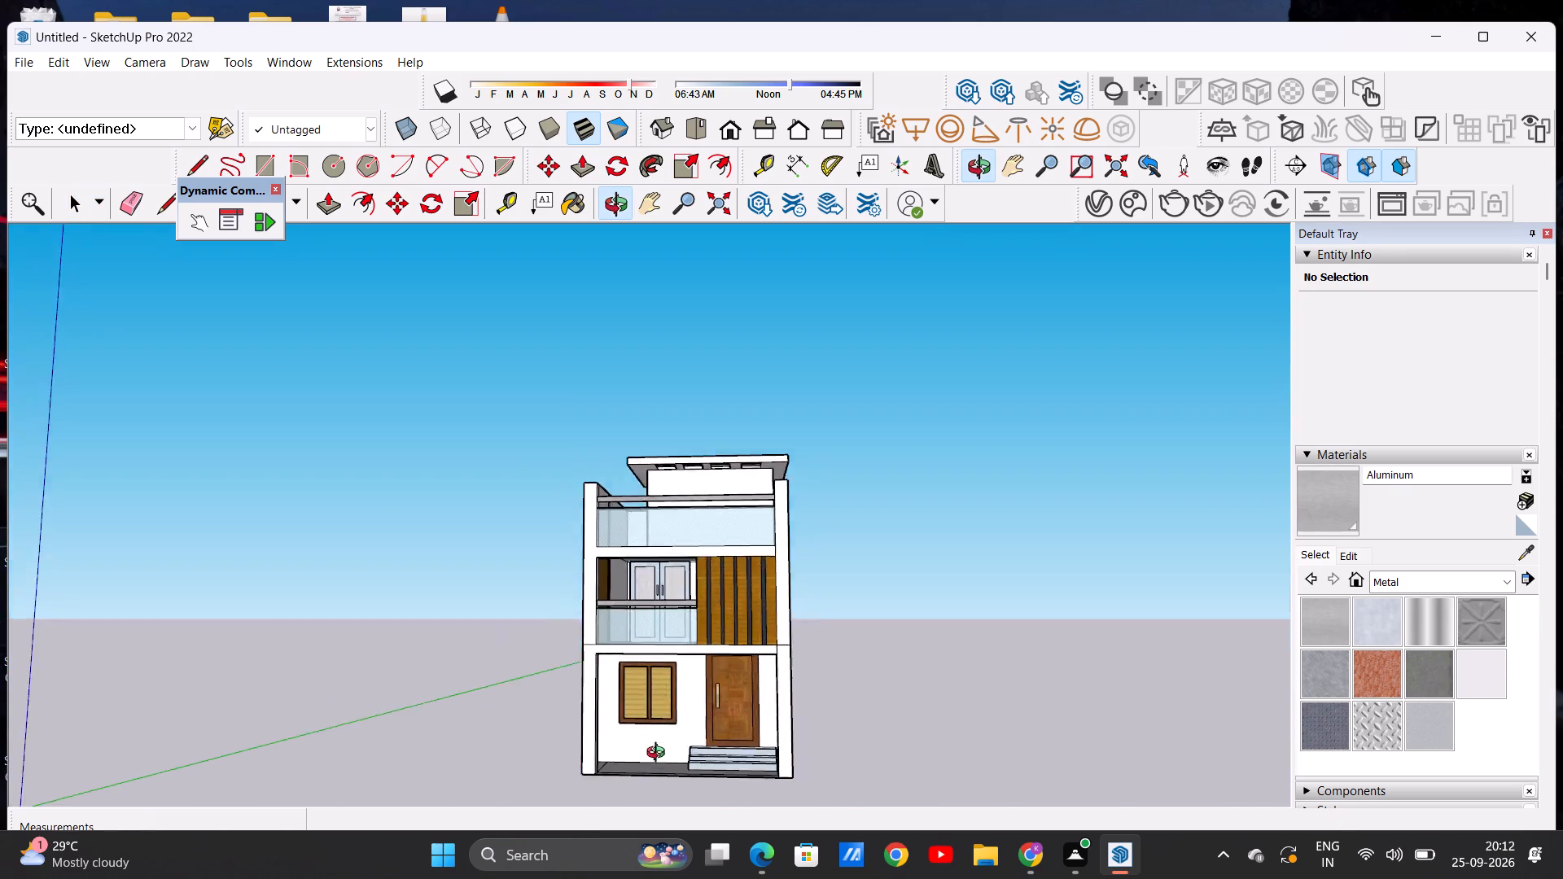
{"action": "middle_click_drag", "start_coordinate": [659, 754], "coordinate": [652, 776]}
{"action": "scroll", "coordinate": [741, 611], "scroll_direction": "up", "scroll_amount": 2}
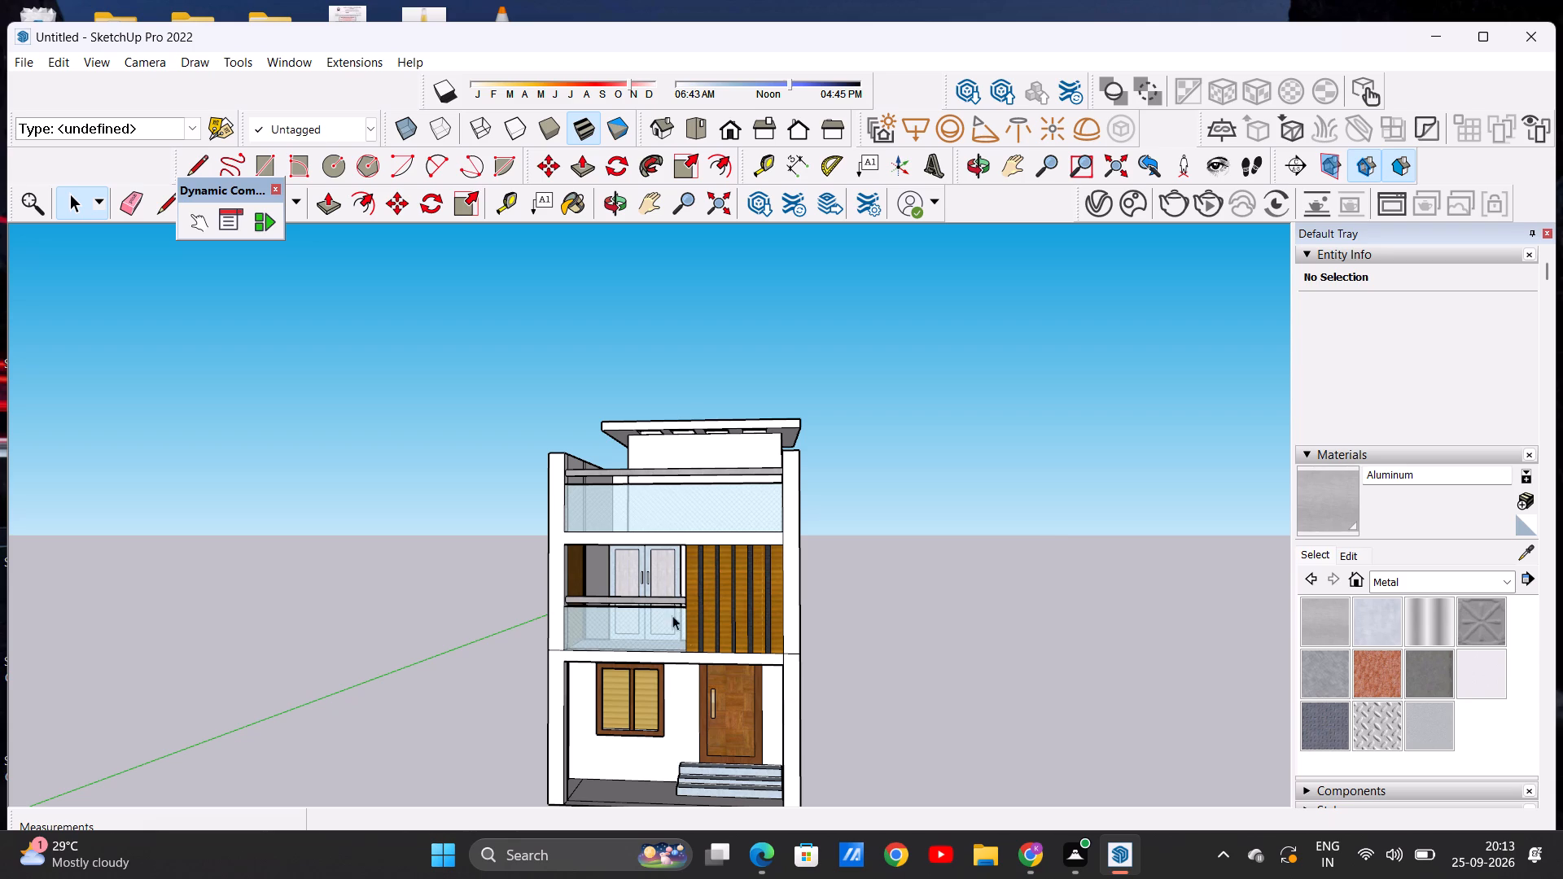
{"action": "scroll", "coordinate": [648, 581], "scroll_direction": "down", "scroll_amount": 20}
{"action": "scroll", "coordinate": [648, 581], "scroll_direction": "down", "scroll_amount": 13}
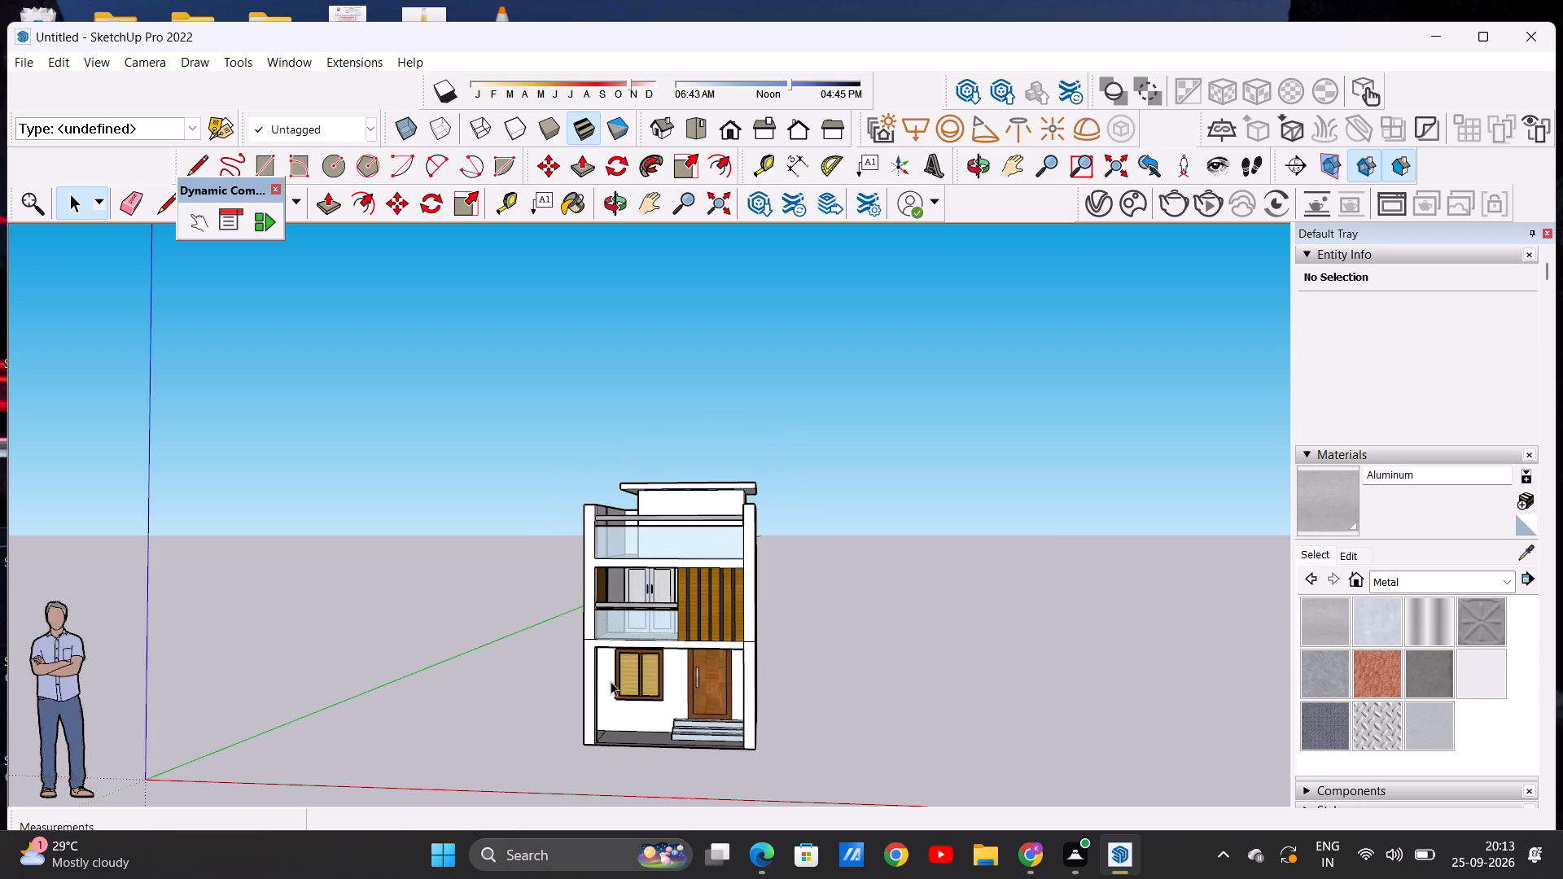
{"action": "scroll", "coordinate": [611, 681], "scroll_direction": "up", "scroll_amount": 6}
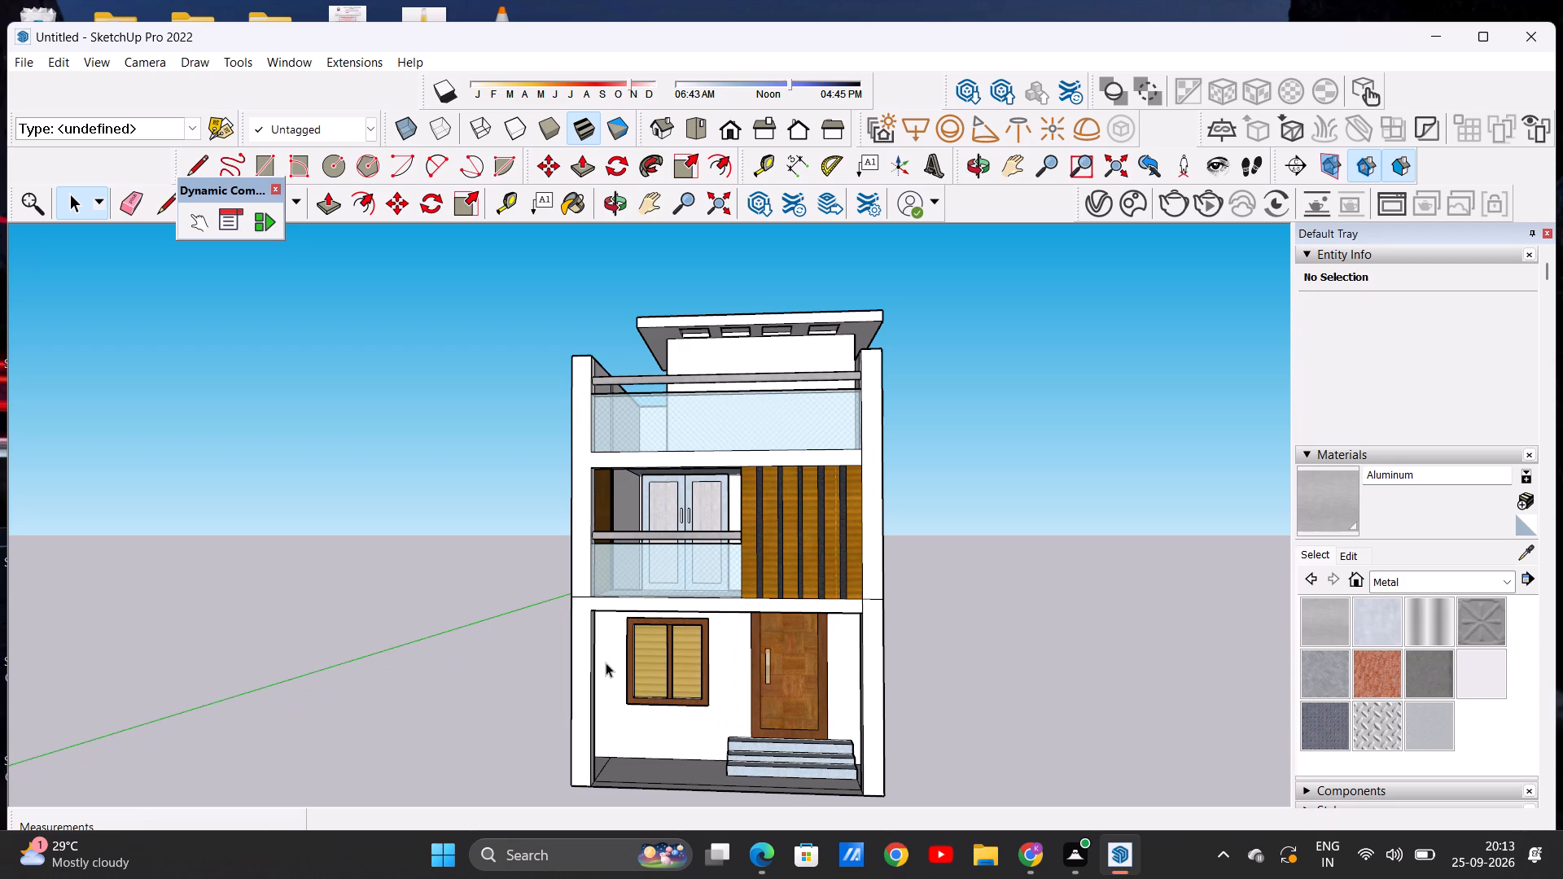
{"action": "scroll", "coordinate": [650, 659], "scroll_direction": "up", "scroll_amount": 5}
{"action": "scroll", "coordinate": [674, 630], "scroll_direction": "down", "scroll_amount": 9}
{"action": "middle_click_drag", "start_coordinate": [698, 461], "coordinate": [726, 379]}
{"action": "middle_click_drag", "start_coordinate": [726, 413], "coordinate": [729, 371]}
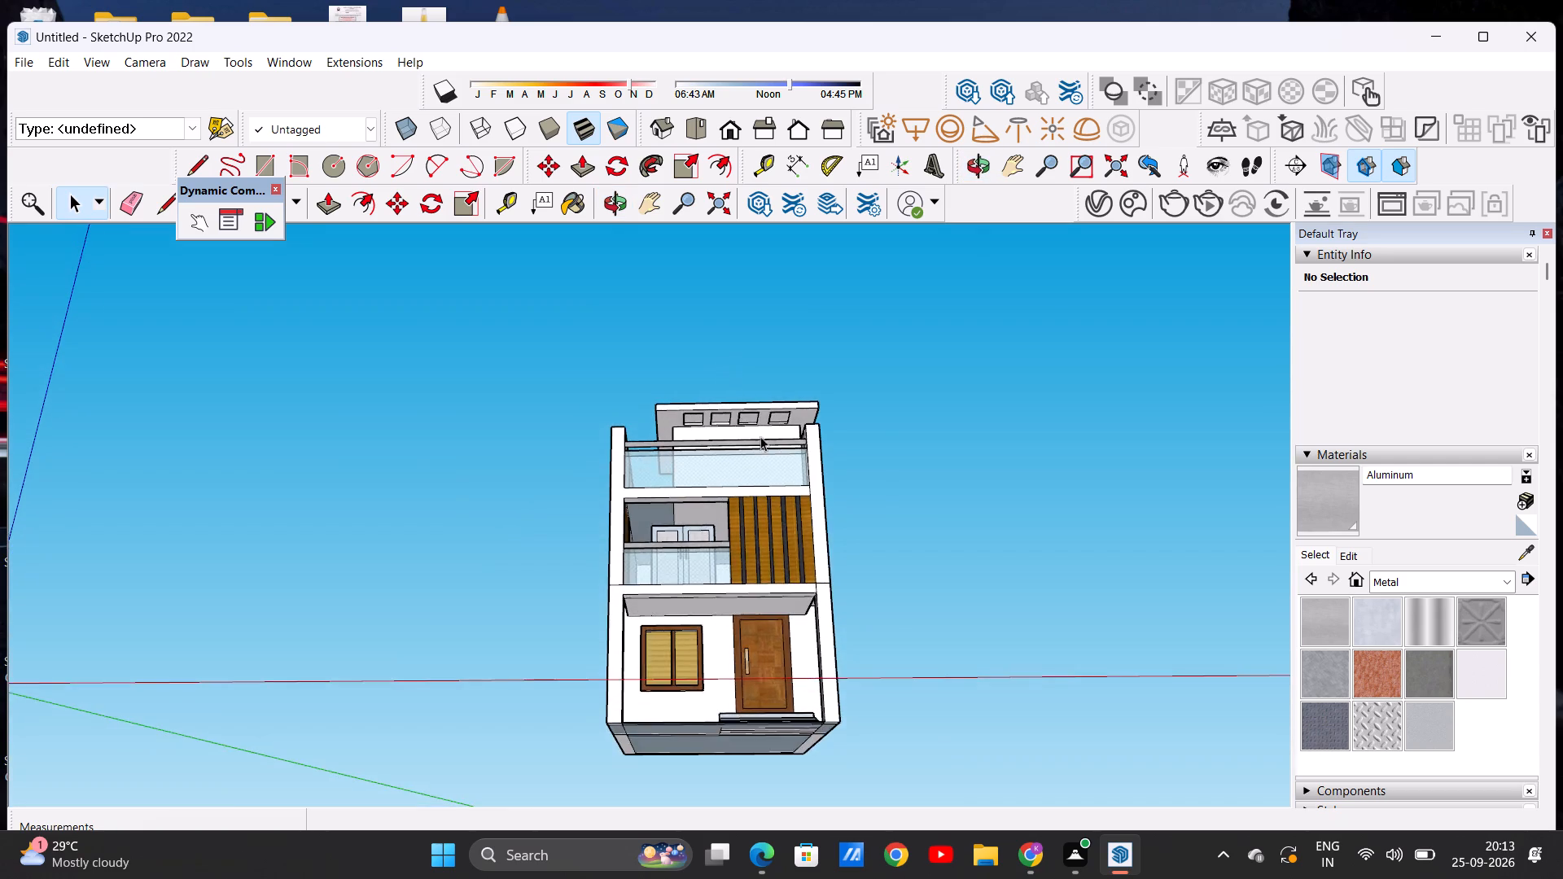
{"action": "scroll", "coordinate": [759, 420], "scroll_direction": "up", "scroll_amount": 8}
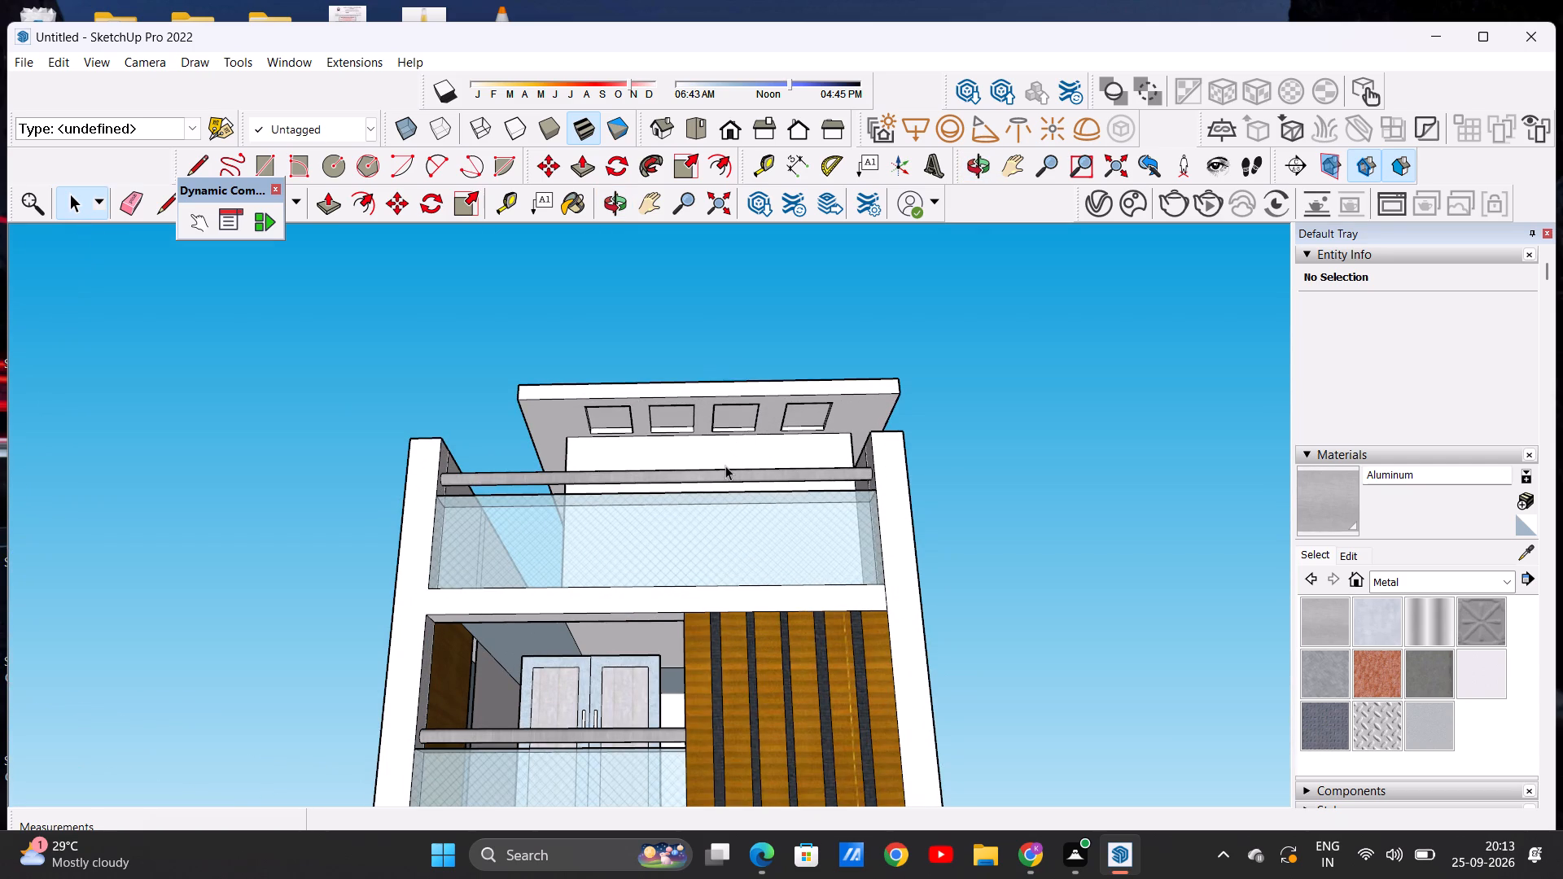
{"action": "middle_click_drag", "start_coordinate": [688, 414], "coordinate": [542, 659]}
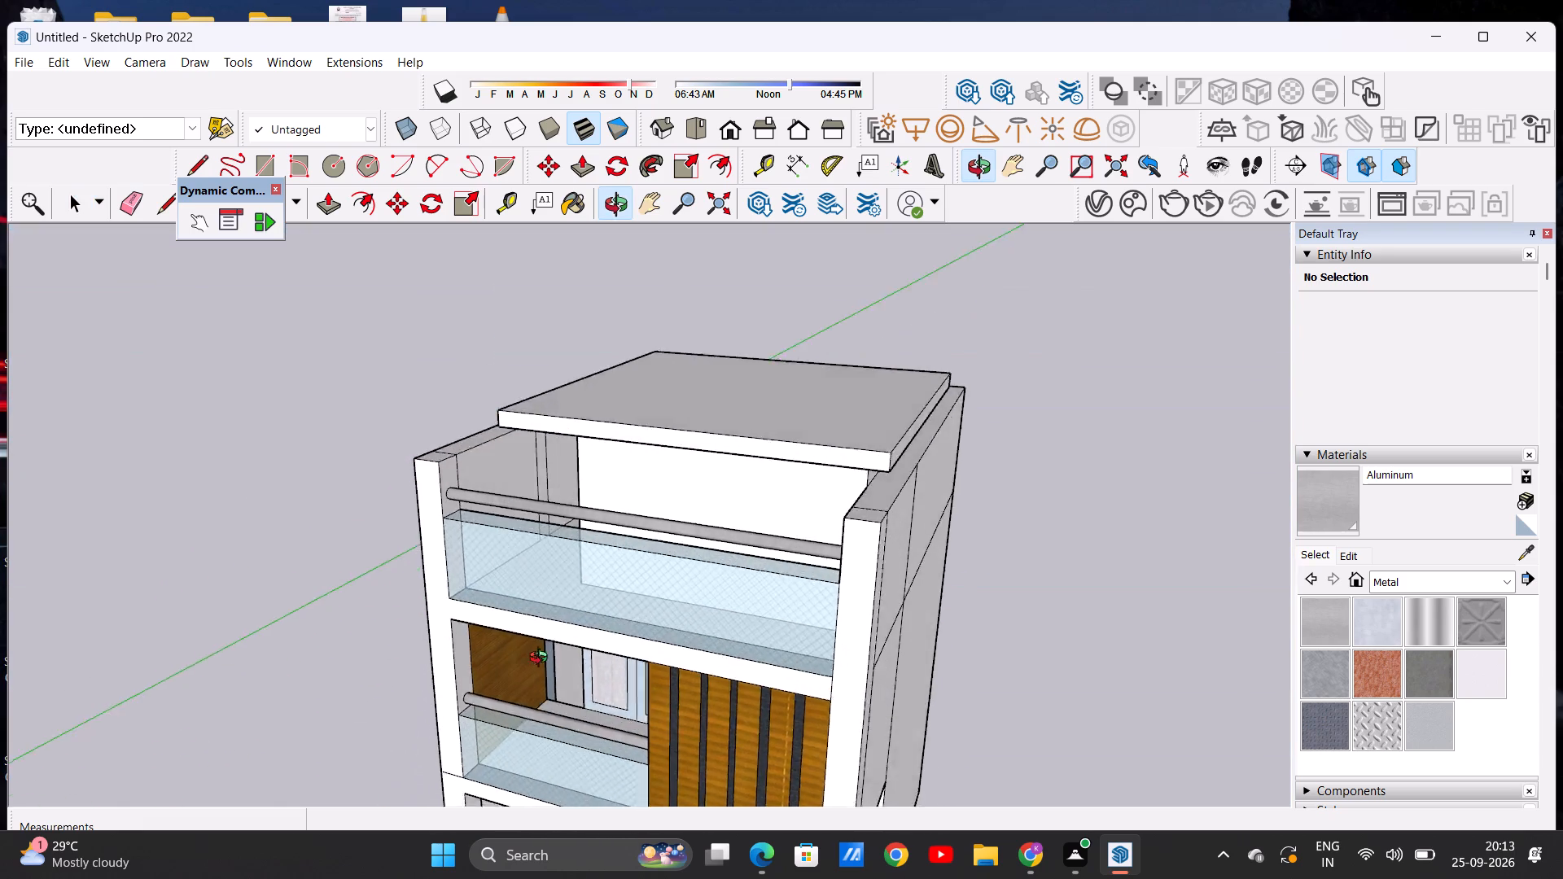
{"action": "middle_click_drag", "start_coordinate": [542, 659], "coordinate": [542, 636]}
{"action": "middle_click_drag", "start_coordinate": [554, 594], "coordinate": [594, 458]}
{"action": "scroll", "coordinate": [609, 444], "scroll_direction": "up", "scroll_amount": 8}
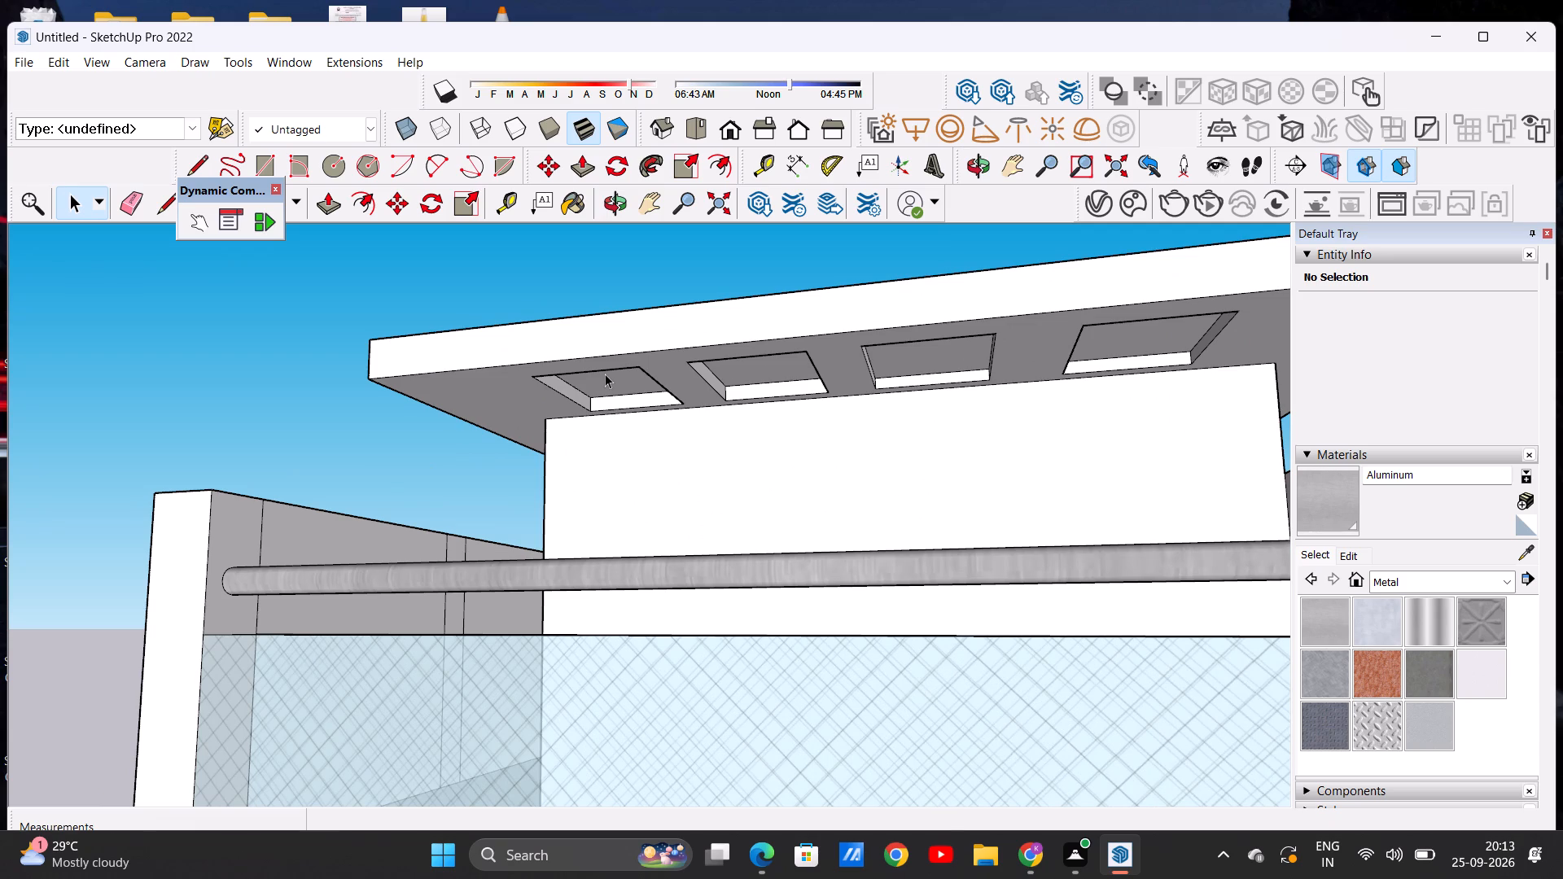
Push/Pull the first recess, nearest the slab's left end, through the roof slab's top face by about 1 9/16".
{"action": "middle_click_drag", "start_coordinate": [605, 350], "coordinate": [618, 482]}
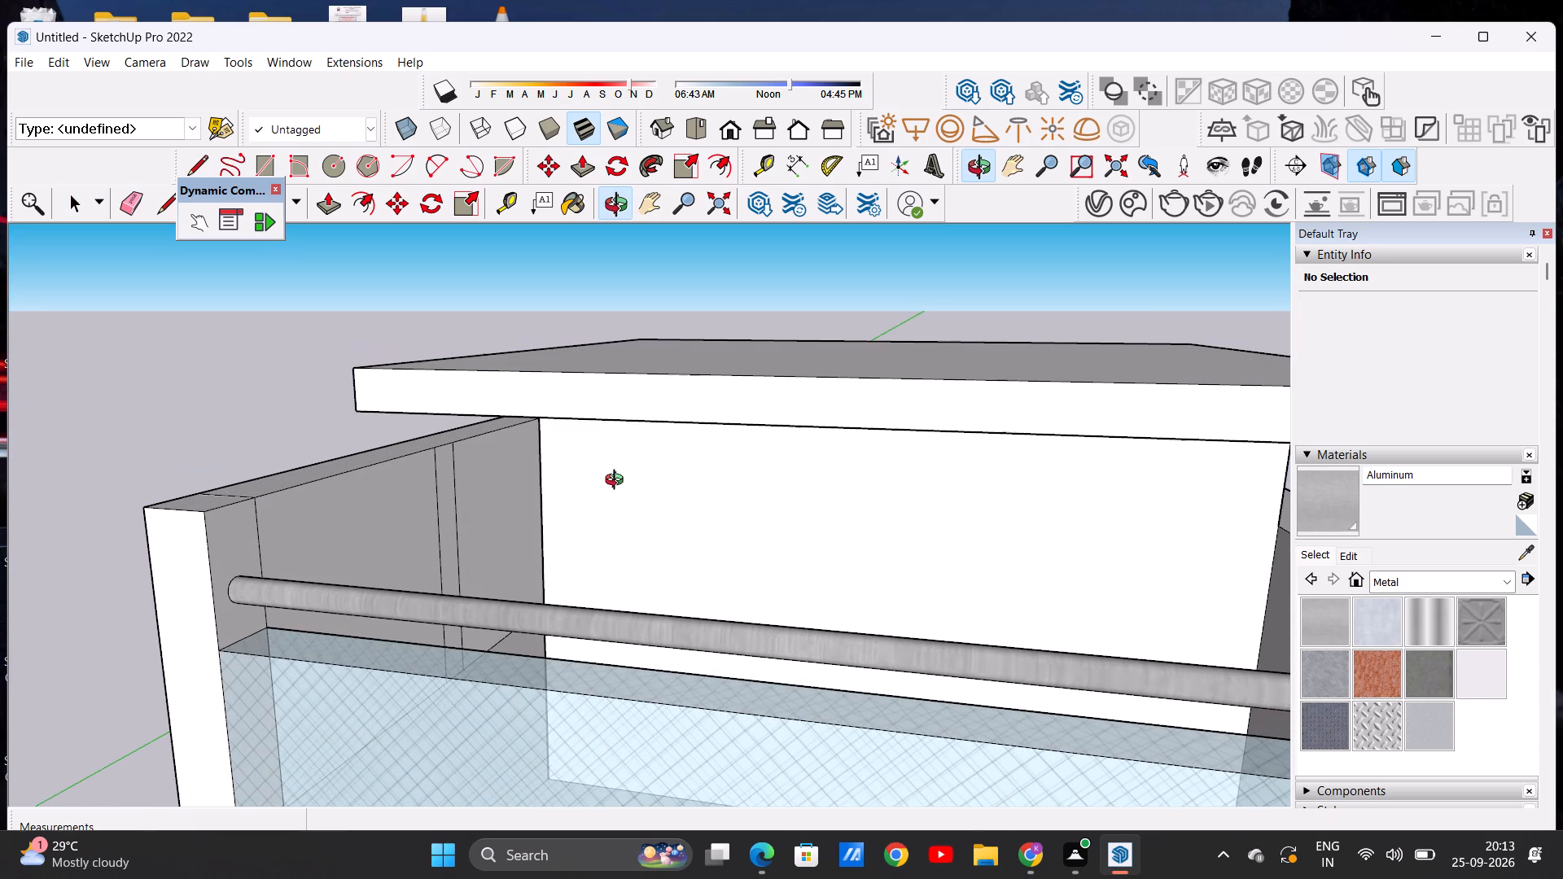
{"action": "middle_click_drag", "start_coordinate": [618, 482], "coordinate": [615, 475]}
{"action": "middle_click_drag", "start_coordinate": [611, 467], "coordinate": [640, 278]}
{"action": "scroll", "coordinate": [640, 282], "scroll_direction": "up", "scroll_amount": 3}
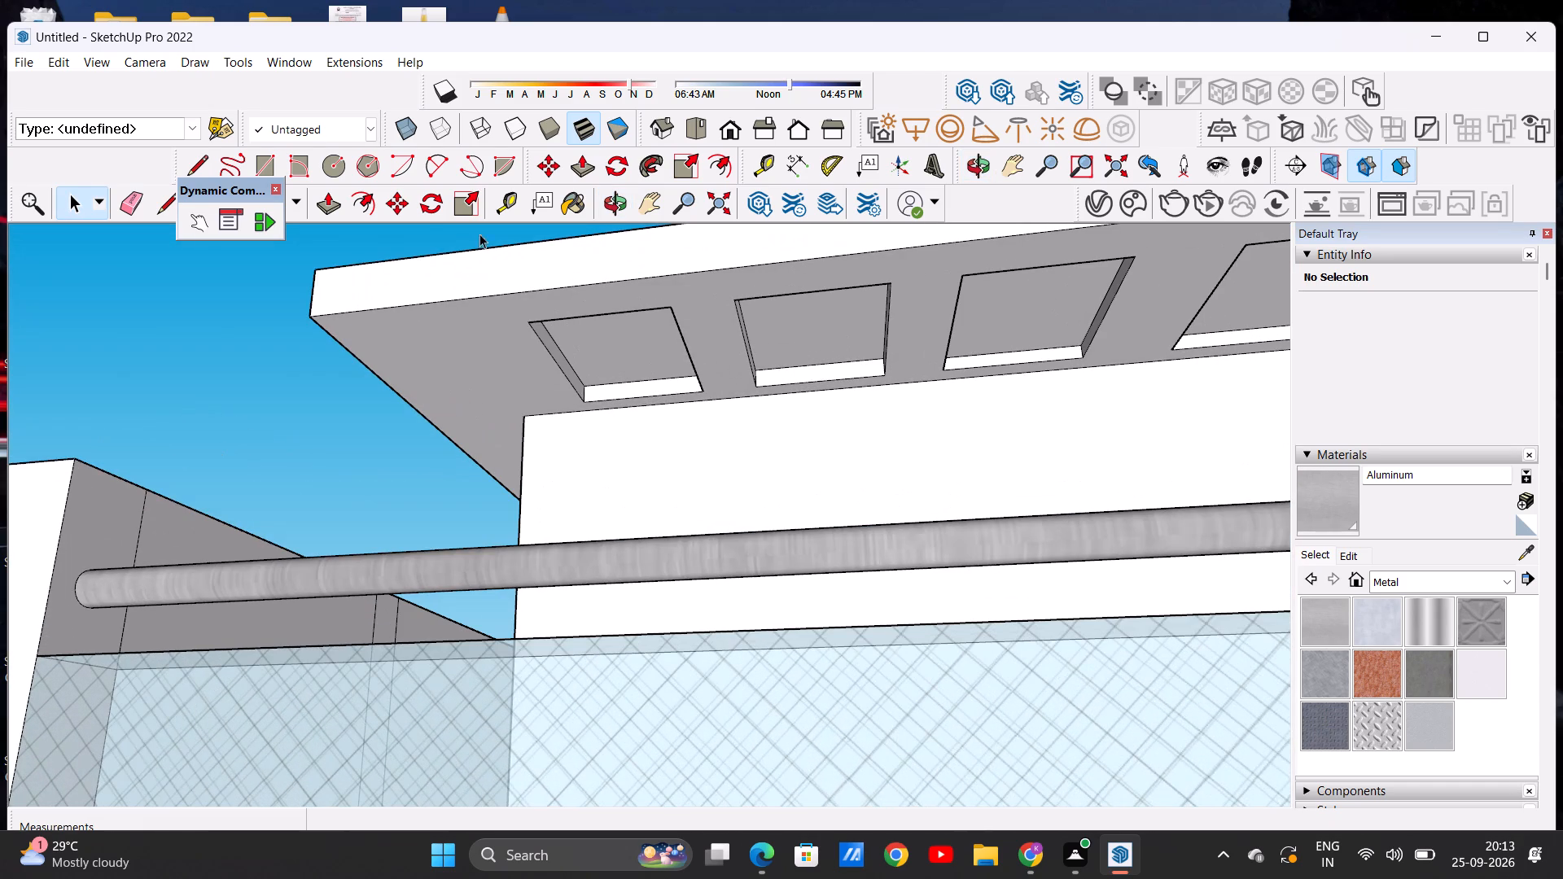
{"action": "left_click", "coordinate": [326, 202]}
{"action": "left_click", "coordinate": [607, 349]}
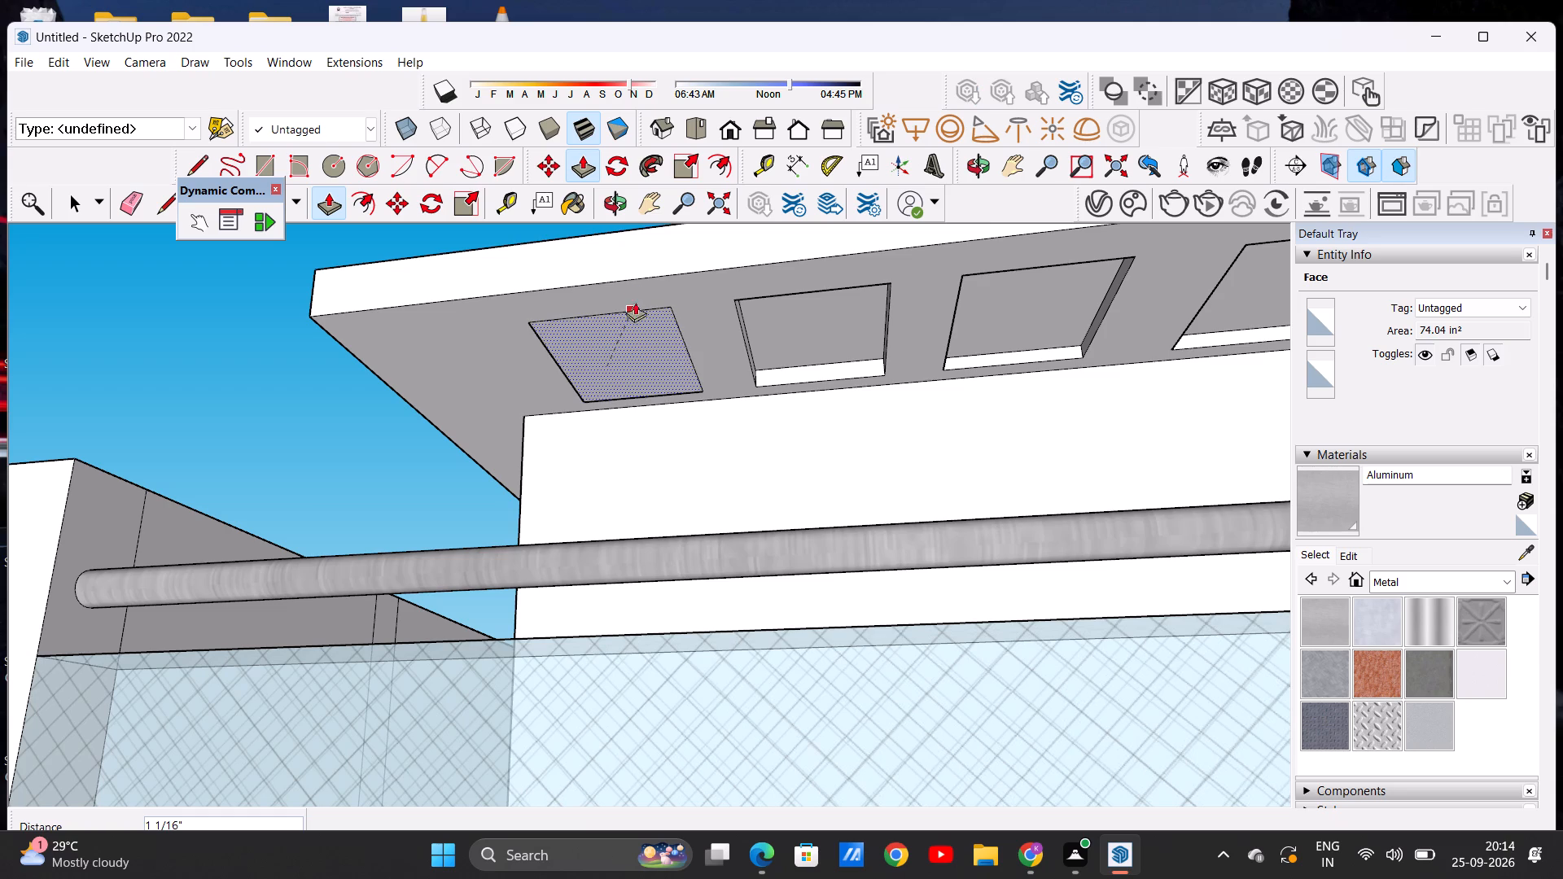
{"action": "middle_click_drag", "start_coordinate": [641, 380], "coordinate": [638, 396]}
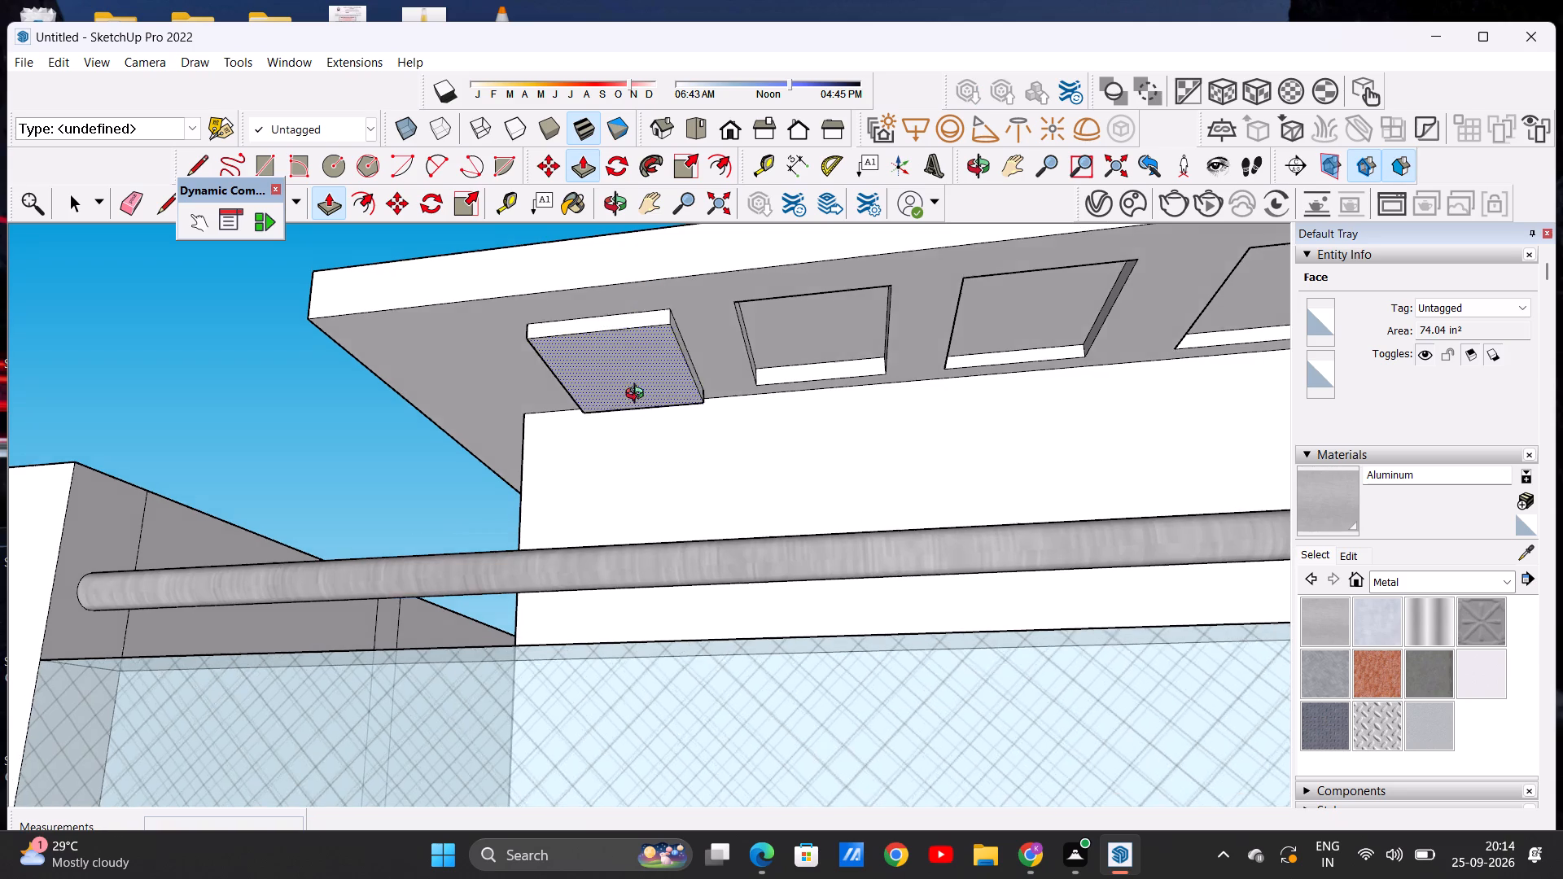
{"action": "middle_click_drag", "start_coordinate": [638, 396], "coordinate": [583, 587]}
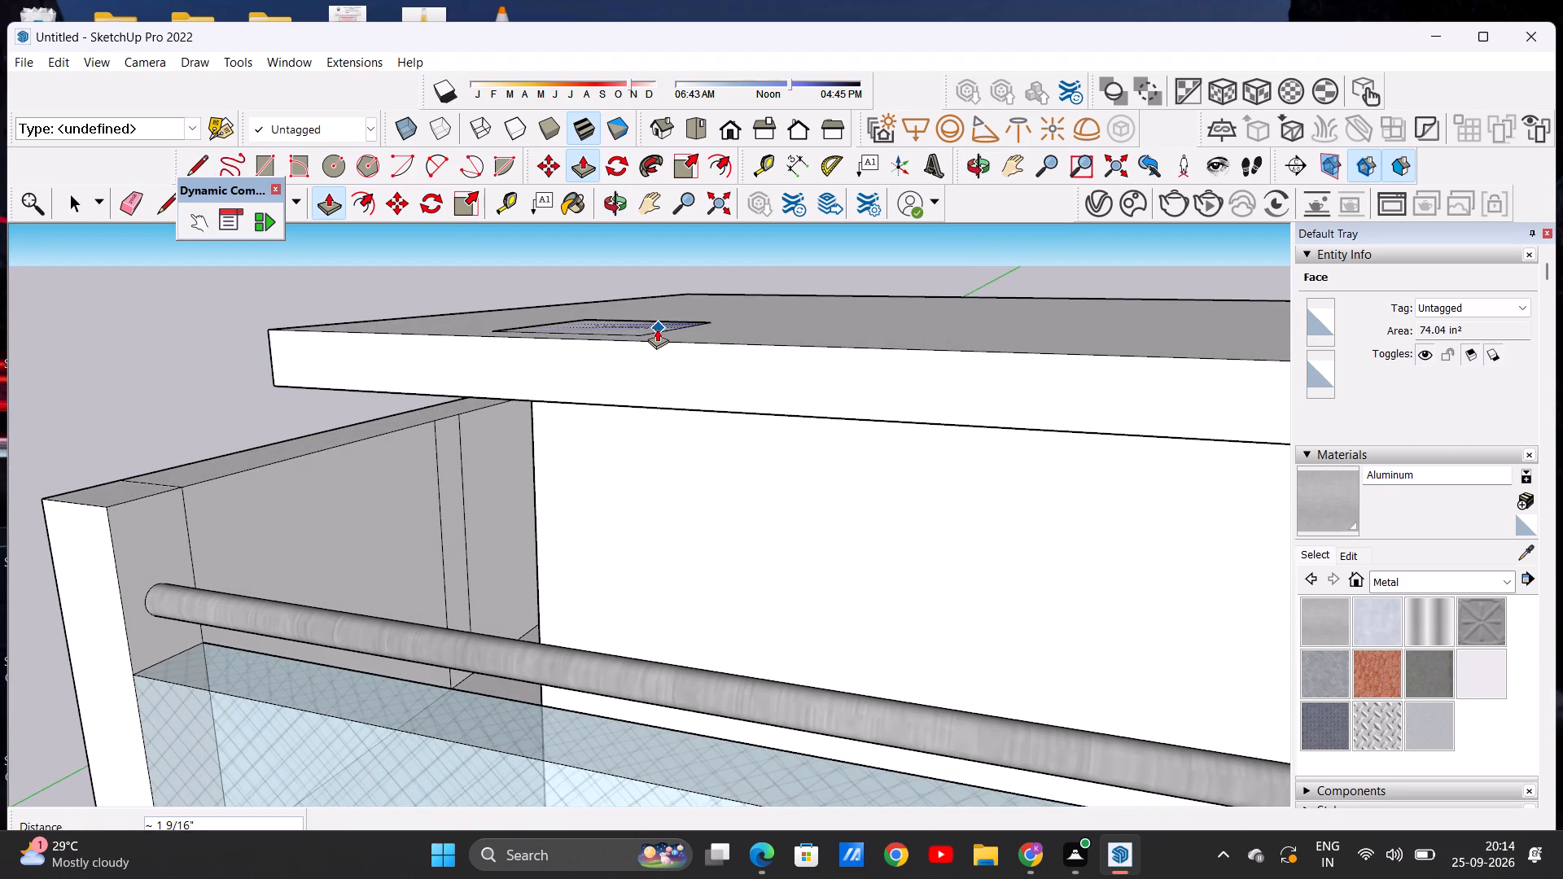
{"action": "left_click", "coordinate": [657, 333]}
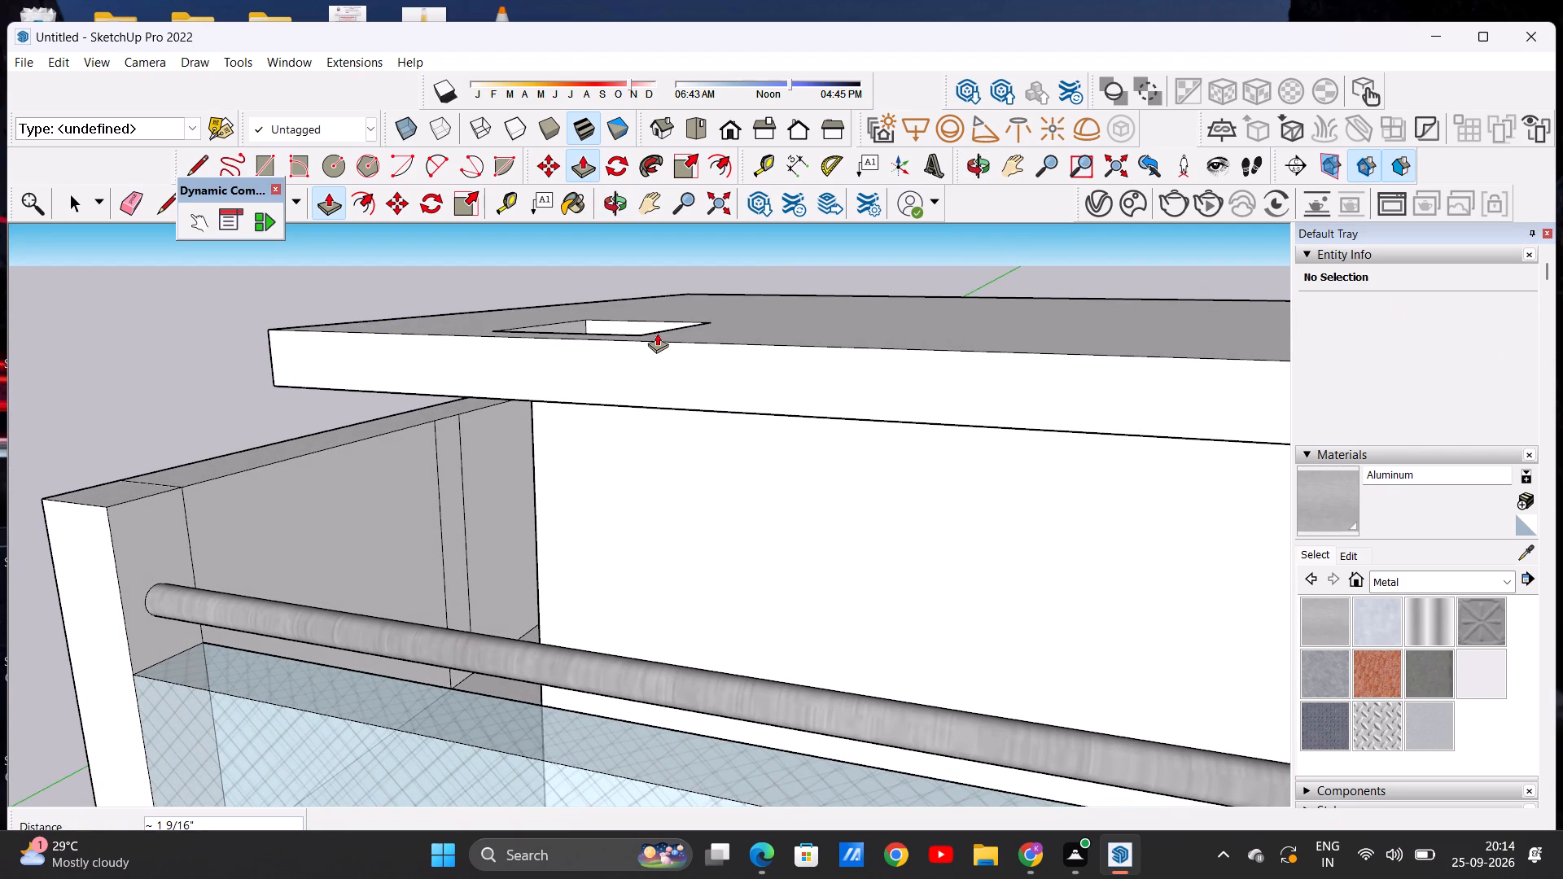
{"action": "key", "text": "space"}
Push/Pull the second recess in the row through the roof slab's top face by about 1 9/16".
{"action": "middle_click_drag", "start_coordinate": [619, 441], "coordinate": [656, 418]}
{"action": "scroll", "coordinate": [681, 378], "scroll_direction": "down", "scroll_amount": 4}
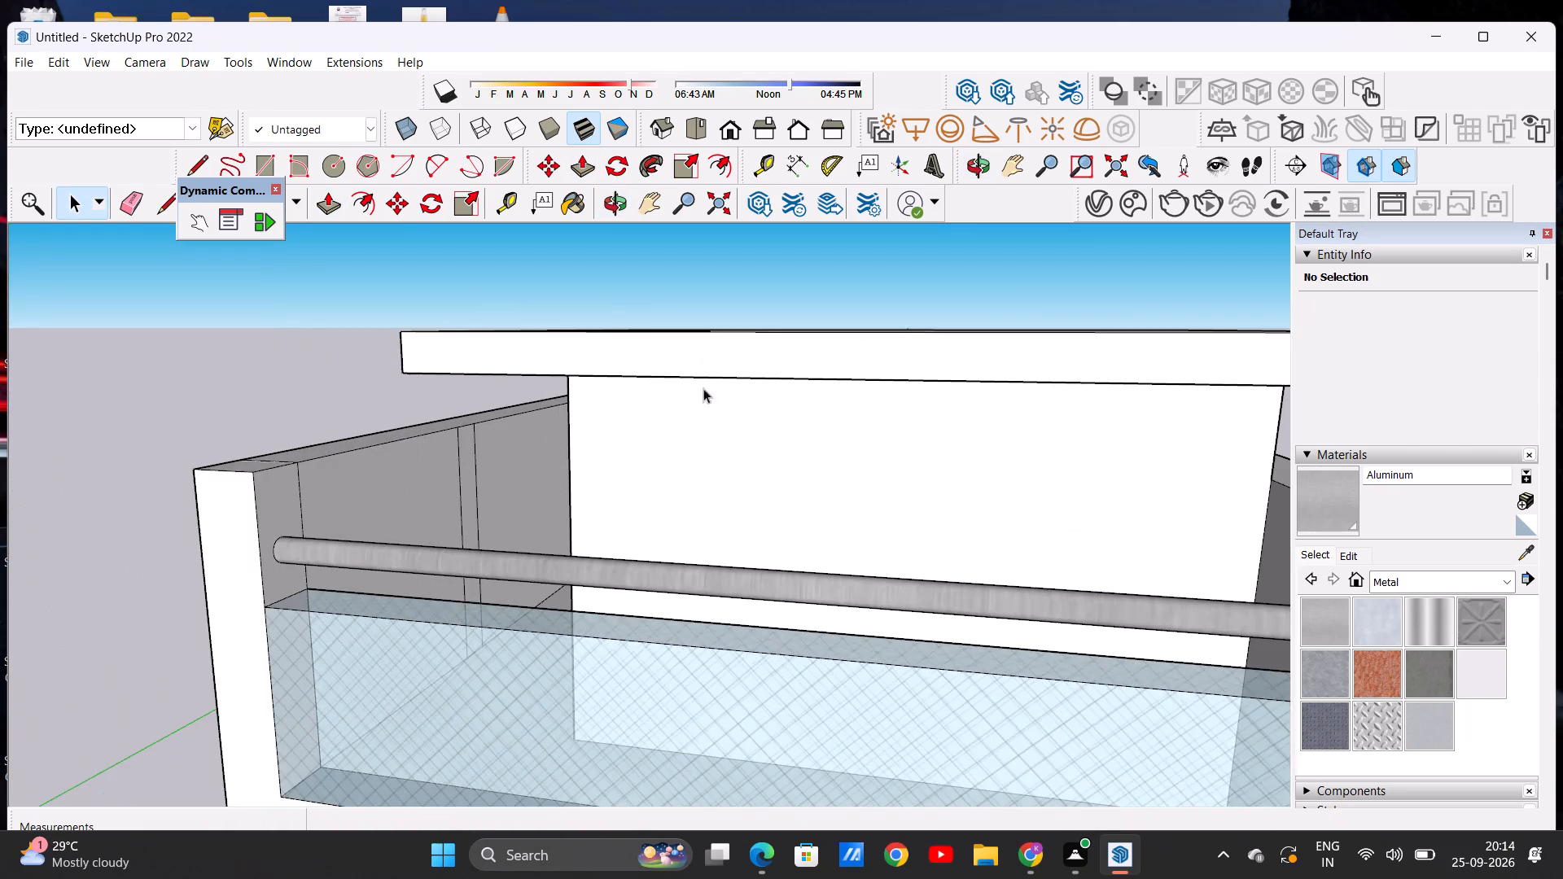
{"action": "middle_click_drag", "start_coordinate": [709, 474], "coordinate": [734, 395]}
{"action": "scroll", "coordinate": [736, 382], "scroll_direction": "down", "scroll_amount": 6}
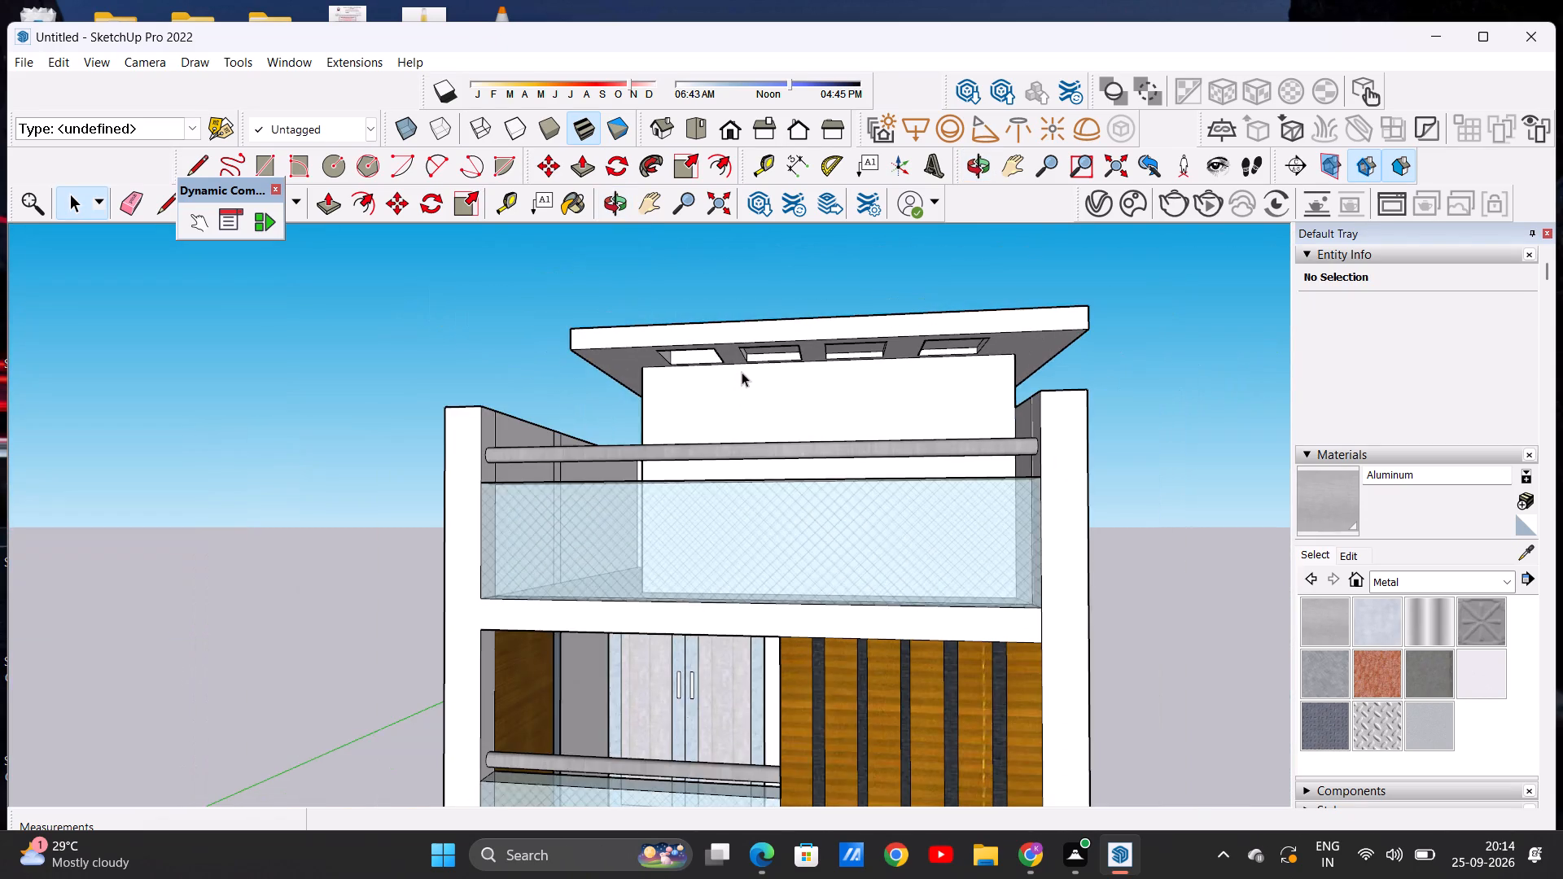
{"action": "middle_click_drag", "start_coordinate": [754, 430], "coordinate": [775, 266]}
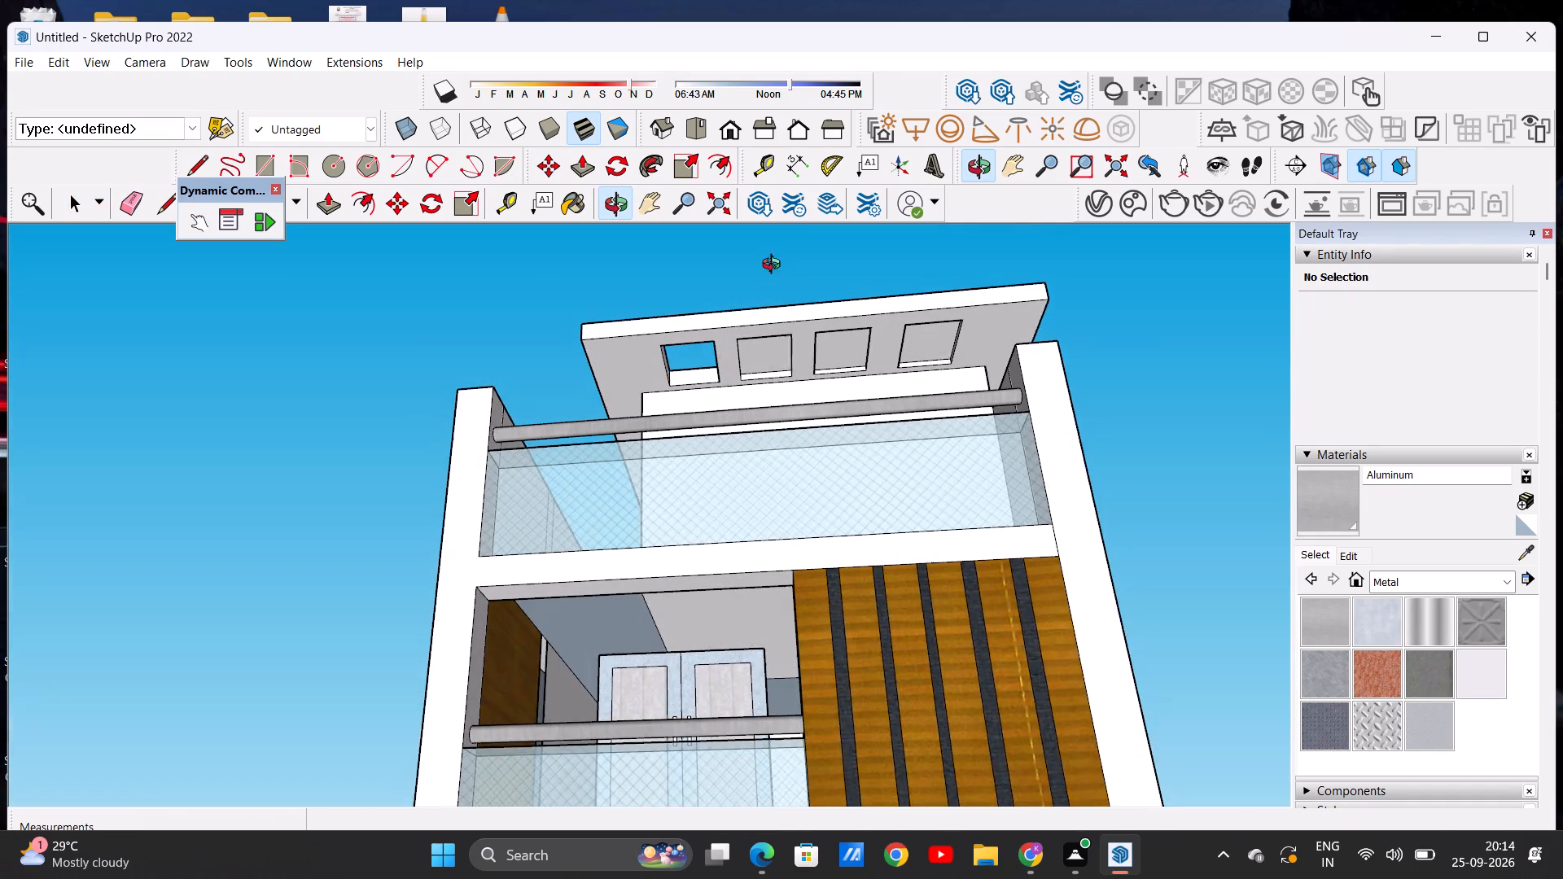
{"action": "middle_click_drag", "start_coordinate": [775, 266], "coordinate": [773, 259]}
{"action": "scroll", "coordinate": [773, 344], "scroll_direction": "up", "scroll_amount": 12}
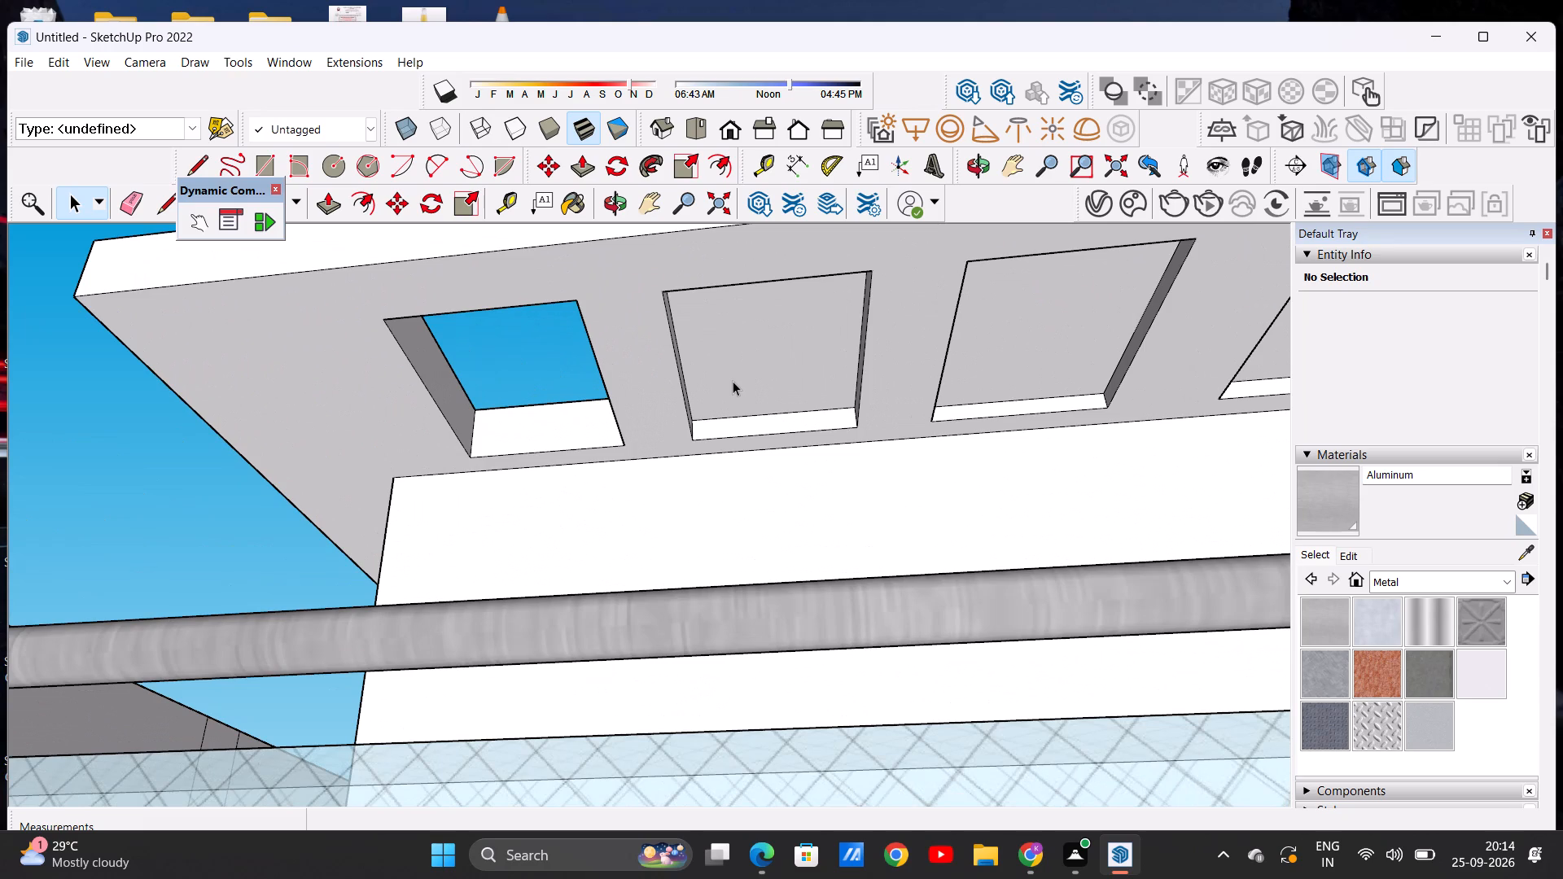
{"action": "middle_click_drag", "start_coordinate": [733, 381], "coordinate": [671, 491]}
{"action": "scroll", "coordinate": [650, 467], "scroll_direction": "down", "scroll_amount": 6}
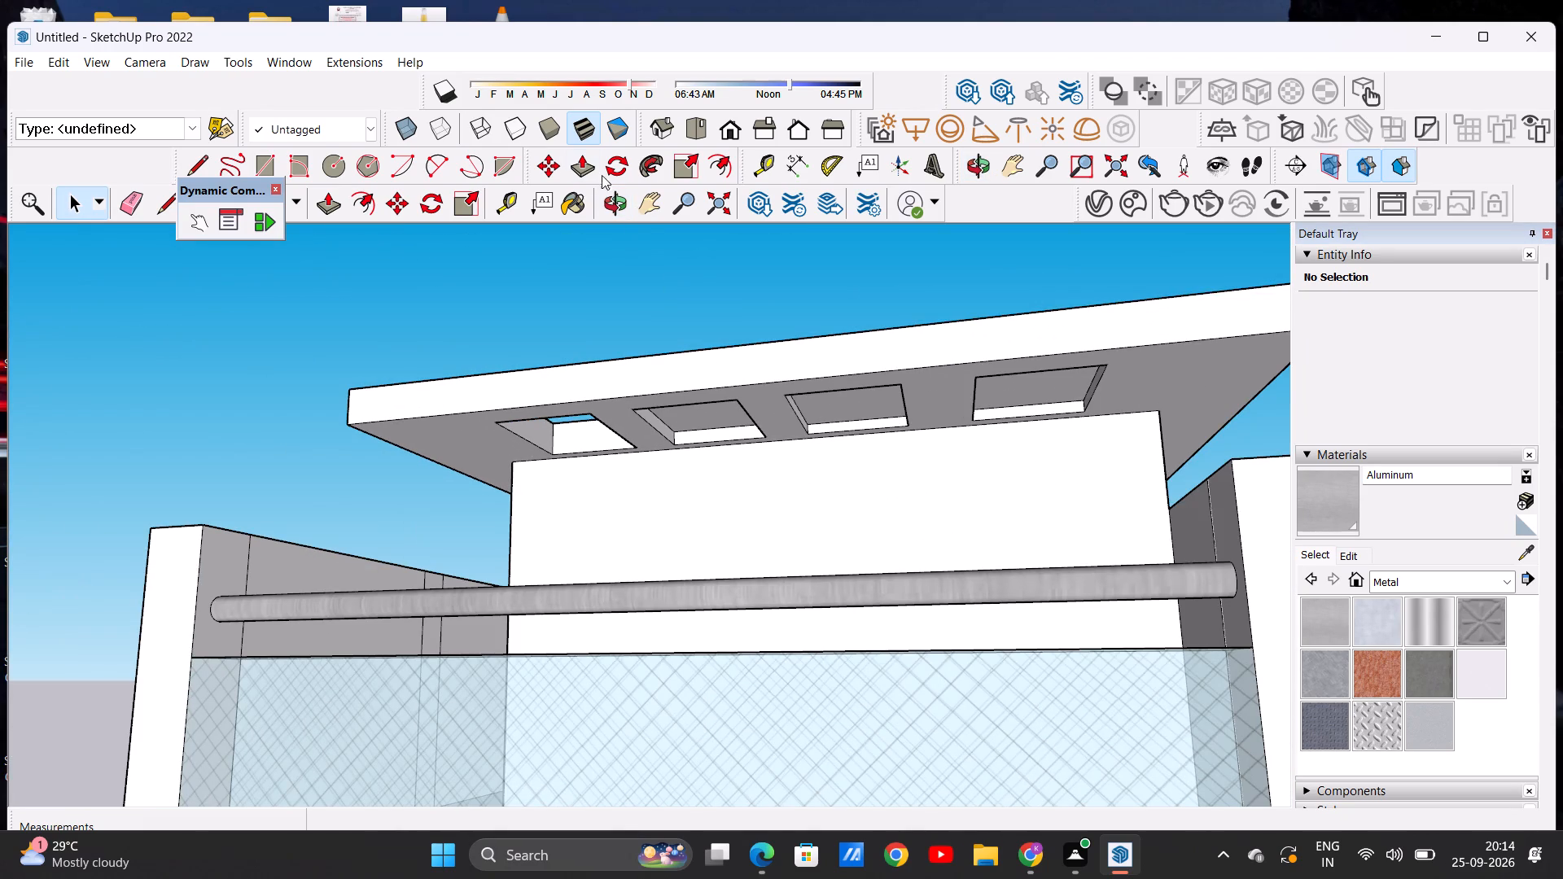
{"action": "left_click", "coordinate": [324, 202]}
{"action": "middle_click_drag", "start_coordinate": [699, 527], "coordinate": [595, 471]}
{"action": "scroll", "coordinate": [641, 411], "scroll_direction": "up", "scroll_amount": 3}
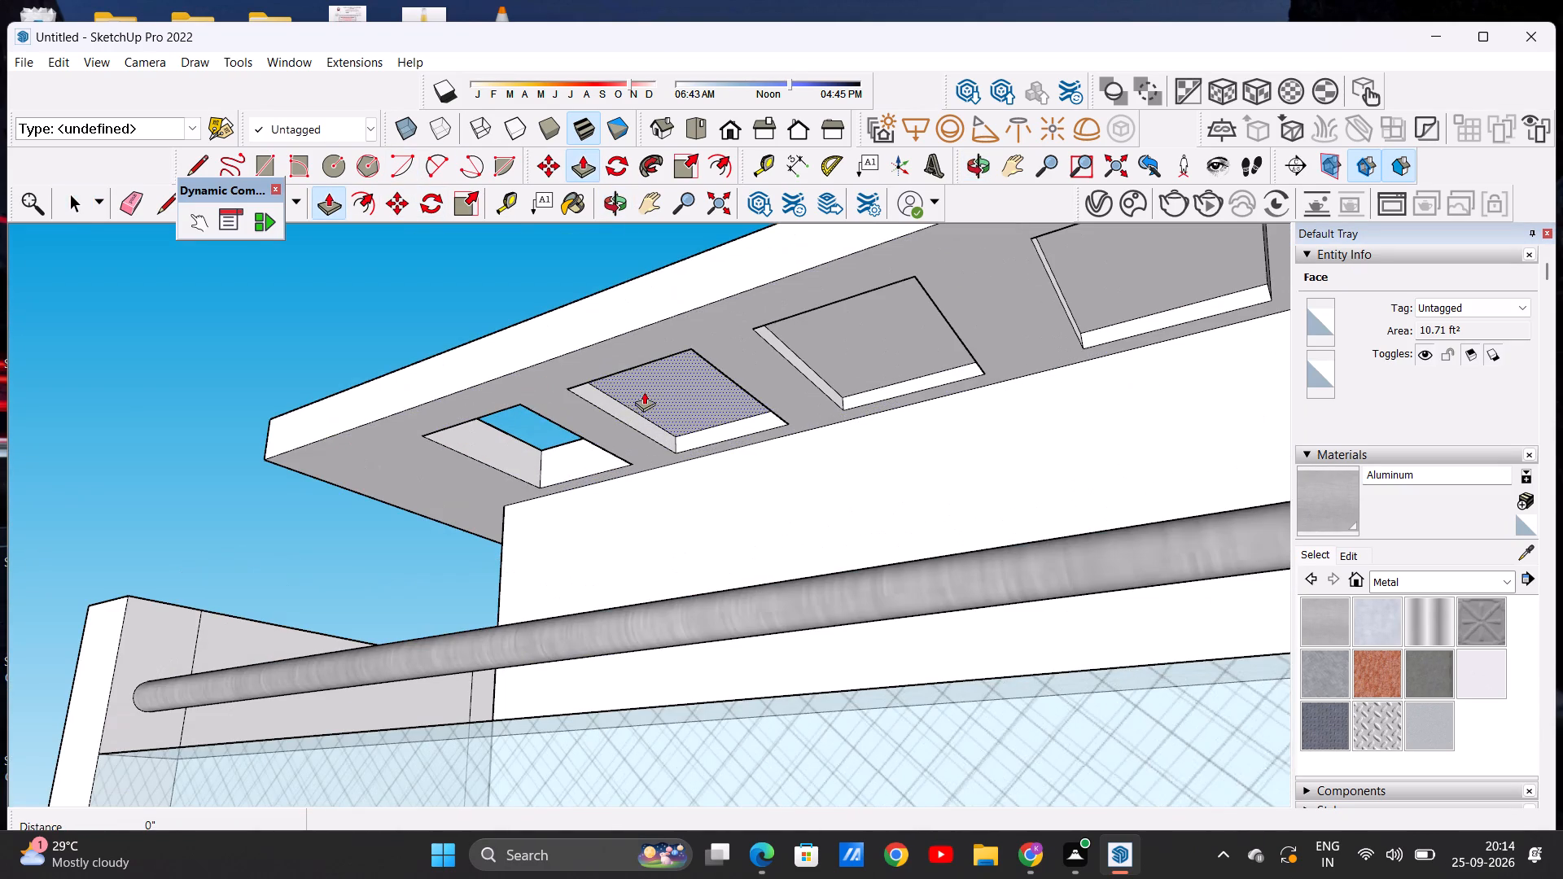
{"action": "left_click", "coordinate": [645, 391]}
{"action": "middle_click_drag", "start_coordinate": [676, 294], "coordinate": [673, 526]}
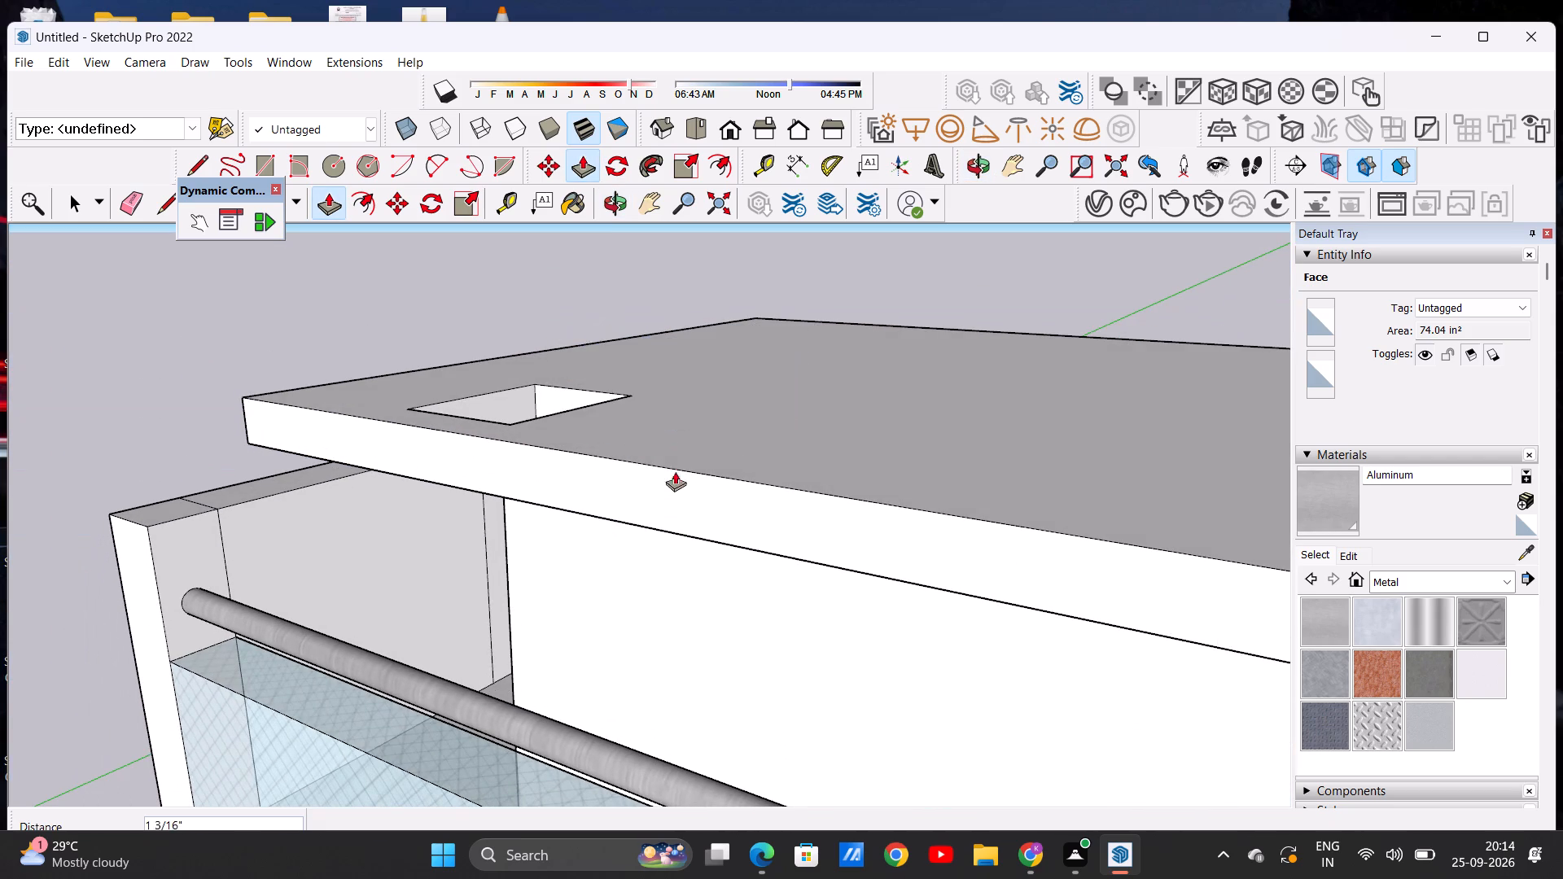
{"action": "left_click", "coordinate": [688, 442]}
Push/Pull the third recess in the row through the roof slab's top face by about 1 7/8".
{"action": "scroll", "coordinate": [694, 410], "scroll_direction": "down", "scroll_amount": 8}
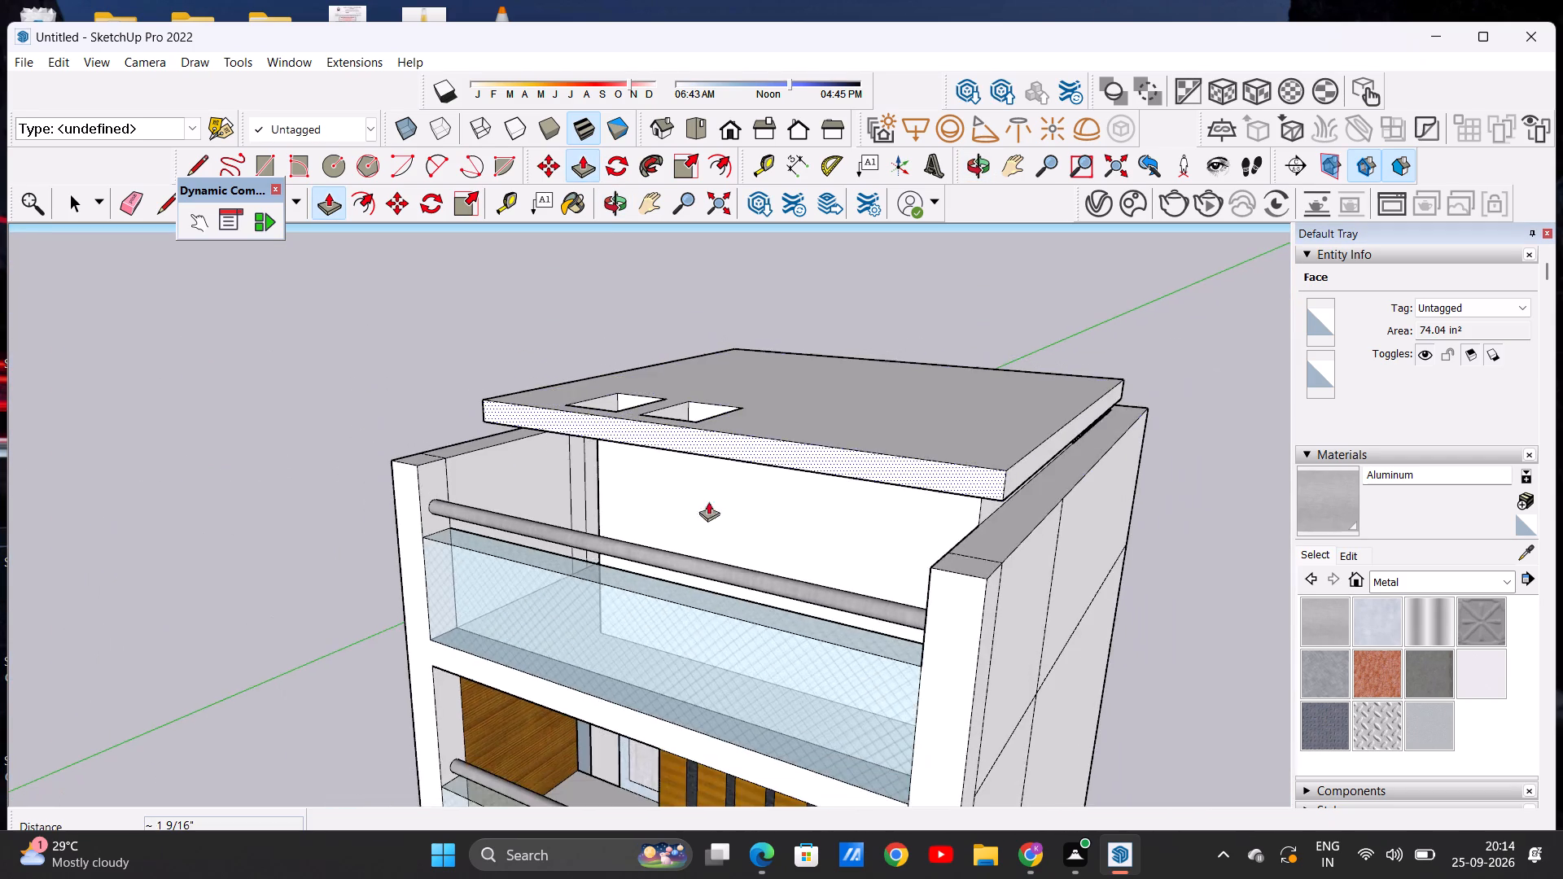
{"action": "middle_click_drag", "start_coordinate": [736, 554], "coordinate": [684, 365]}
{"action": "scroll", "coordinate": [762, 364], "scroll_direction": "up", "scroll_amount": 4}
{"action": "left_click", "coordinate": [751, 363]}
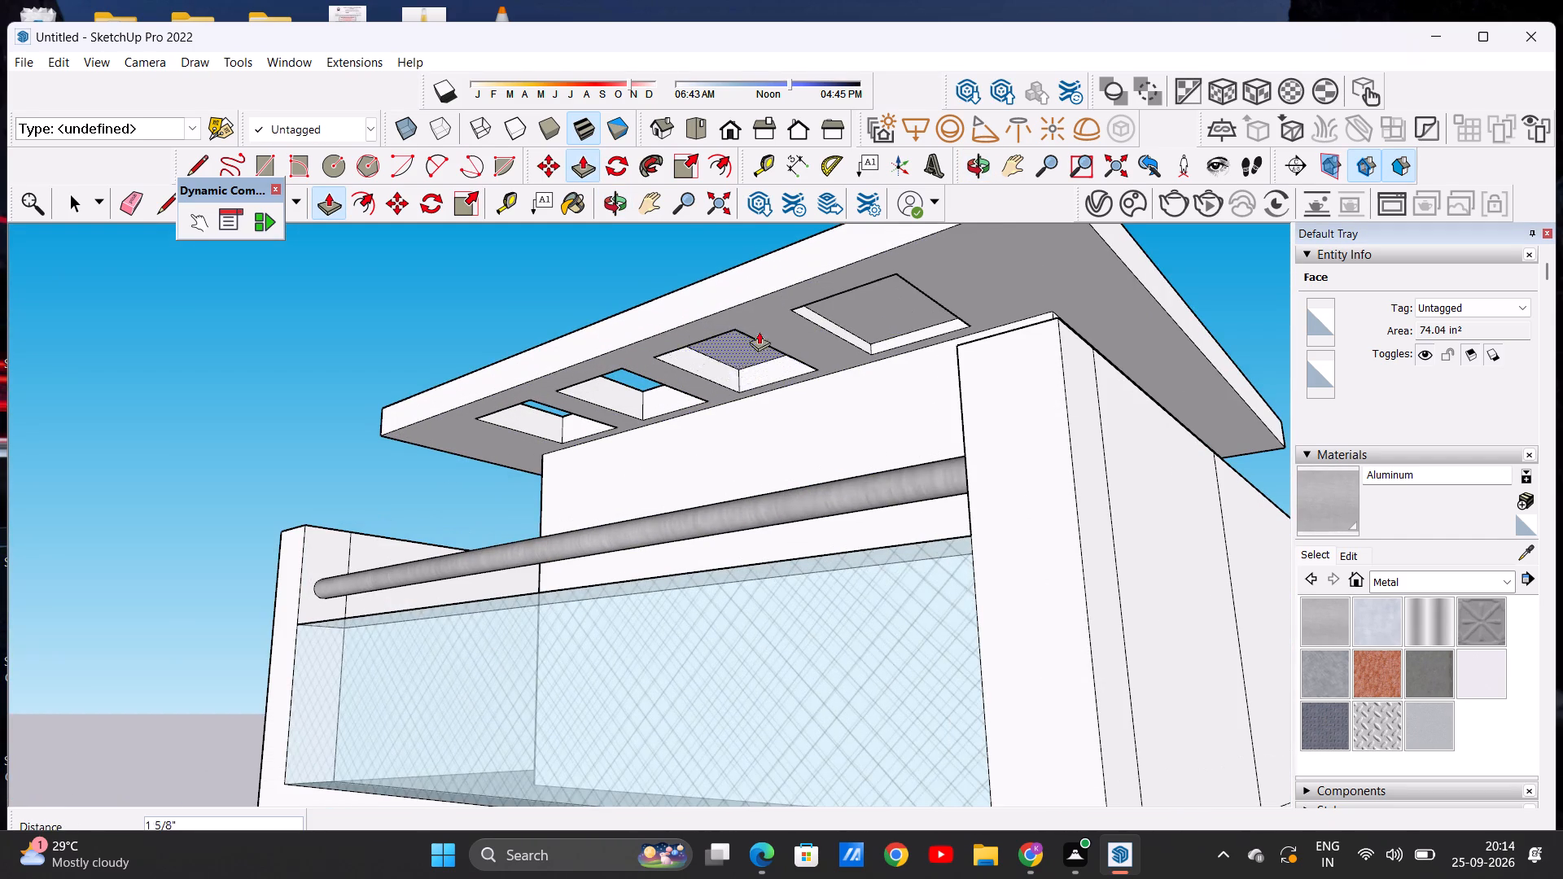
{"action": "middle_click_drag", "start_coordinate": [773, 280], "coordinate": [736, 506]}
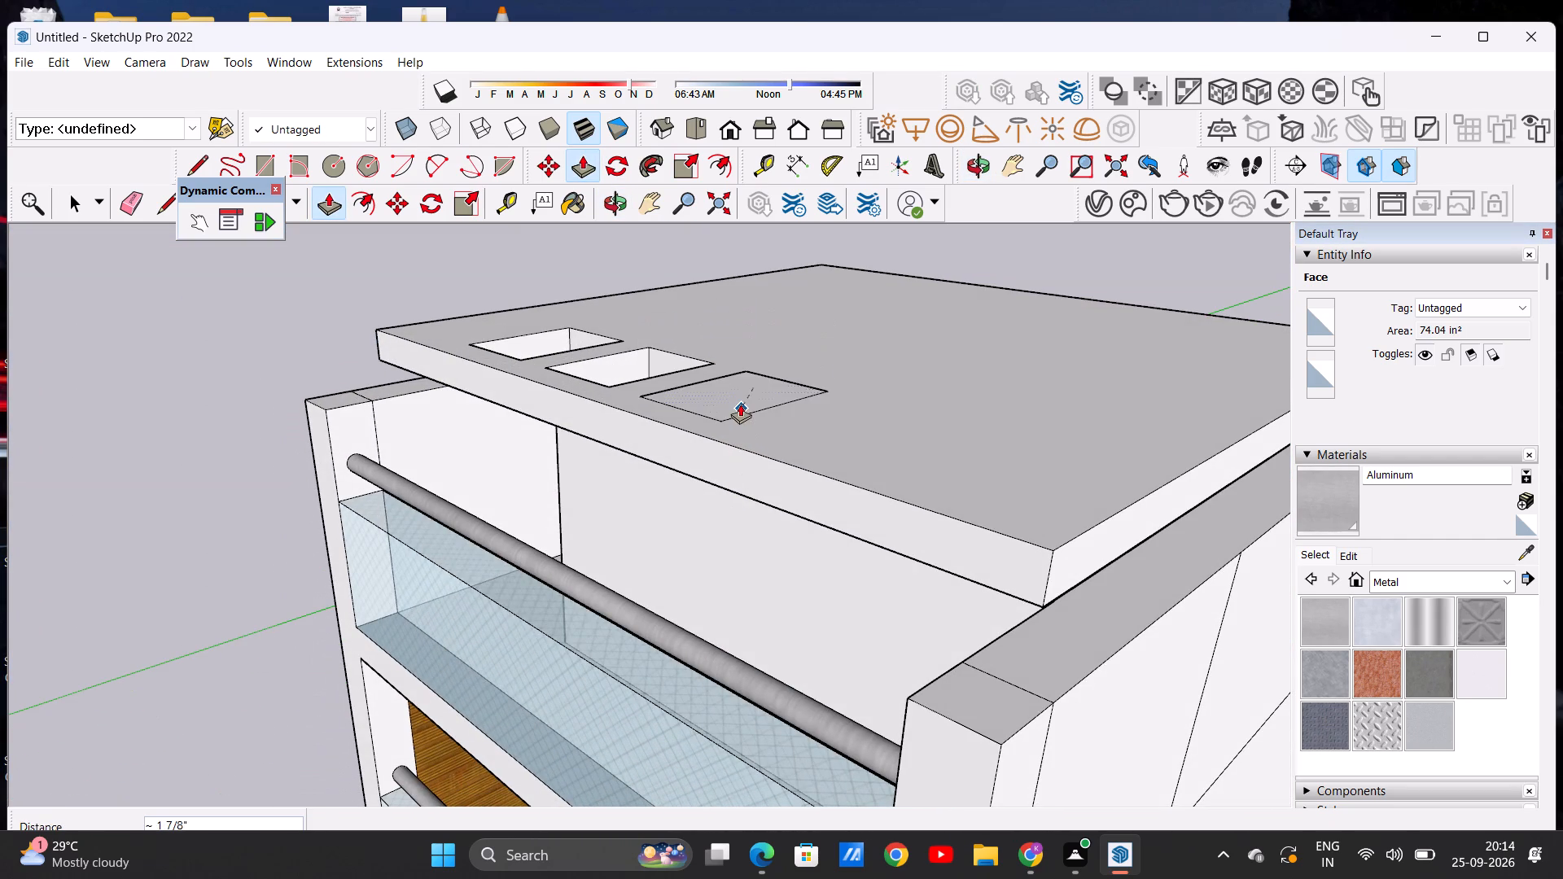
{"action": "left_click", "coordinate": [738, 393]}
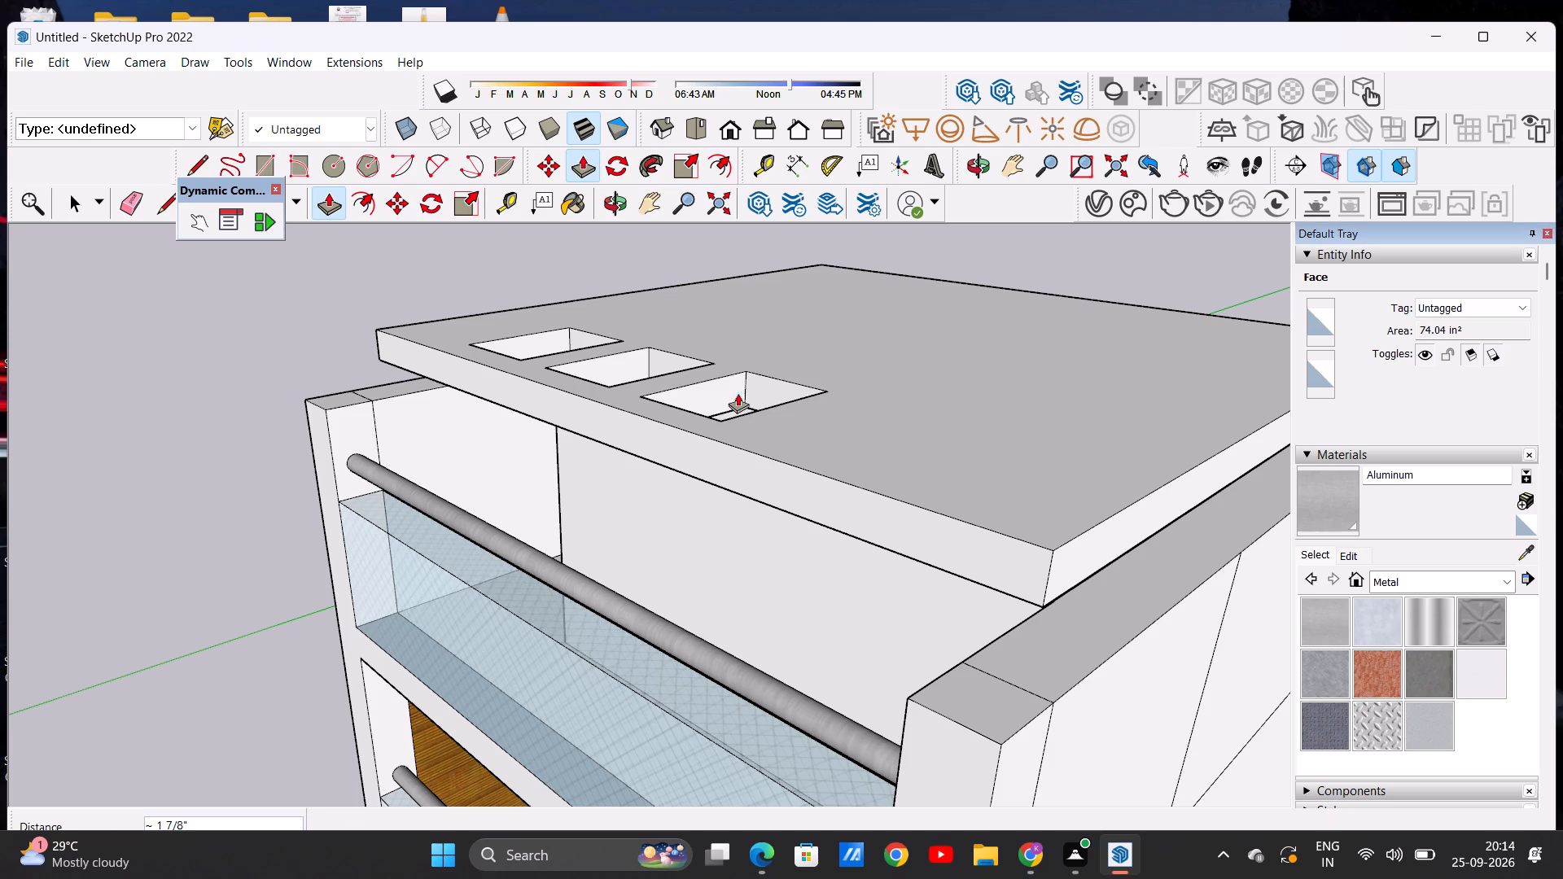
Push/Pull the fourth recess in the row through the roof slab's top face by about 1 13/16".
{"action": "scroll", "coordinate": [800, 397], "scroll_direction": "down", "scroll_amount": 5}
{"action": "middle_click_drag", "start_coordinate": [805, 486], "coordinate": [843, 288]}
{"action": "scroll", "coordinate": [835, 291], "scroll_direction": "up", "scroll_amount": 3}
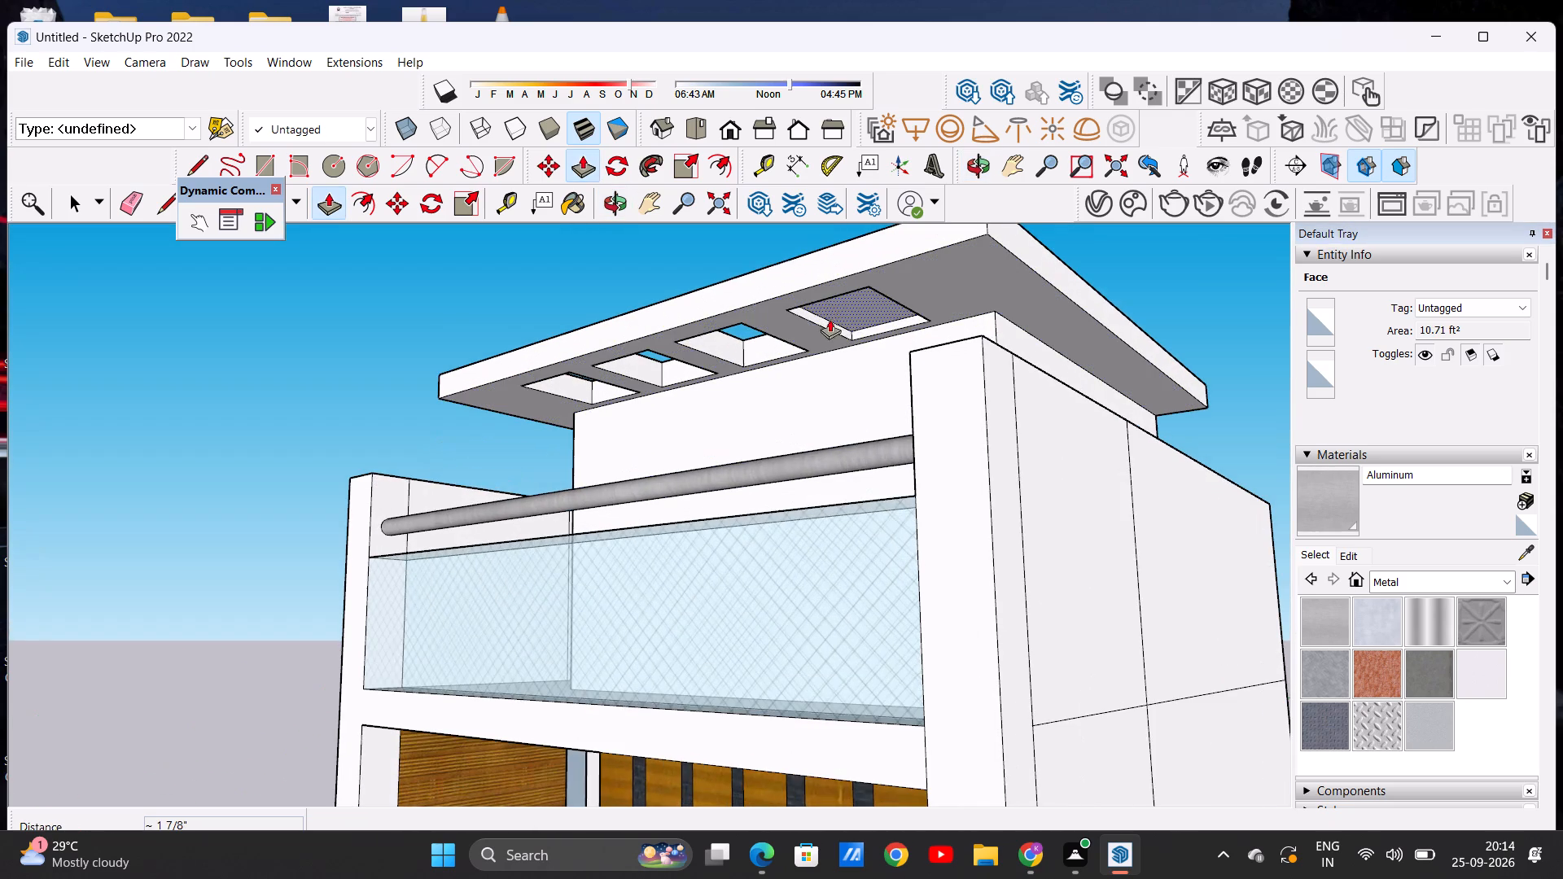
{"action": "left_click", "coordinate": [846, 310]}
{"action": "middle_click_drag", "start_coordinate": [858, 292], "coordinate": [835, 427]}
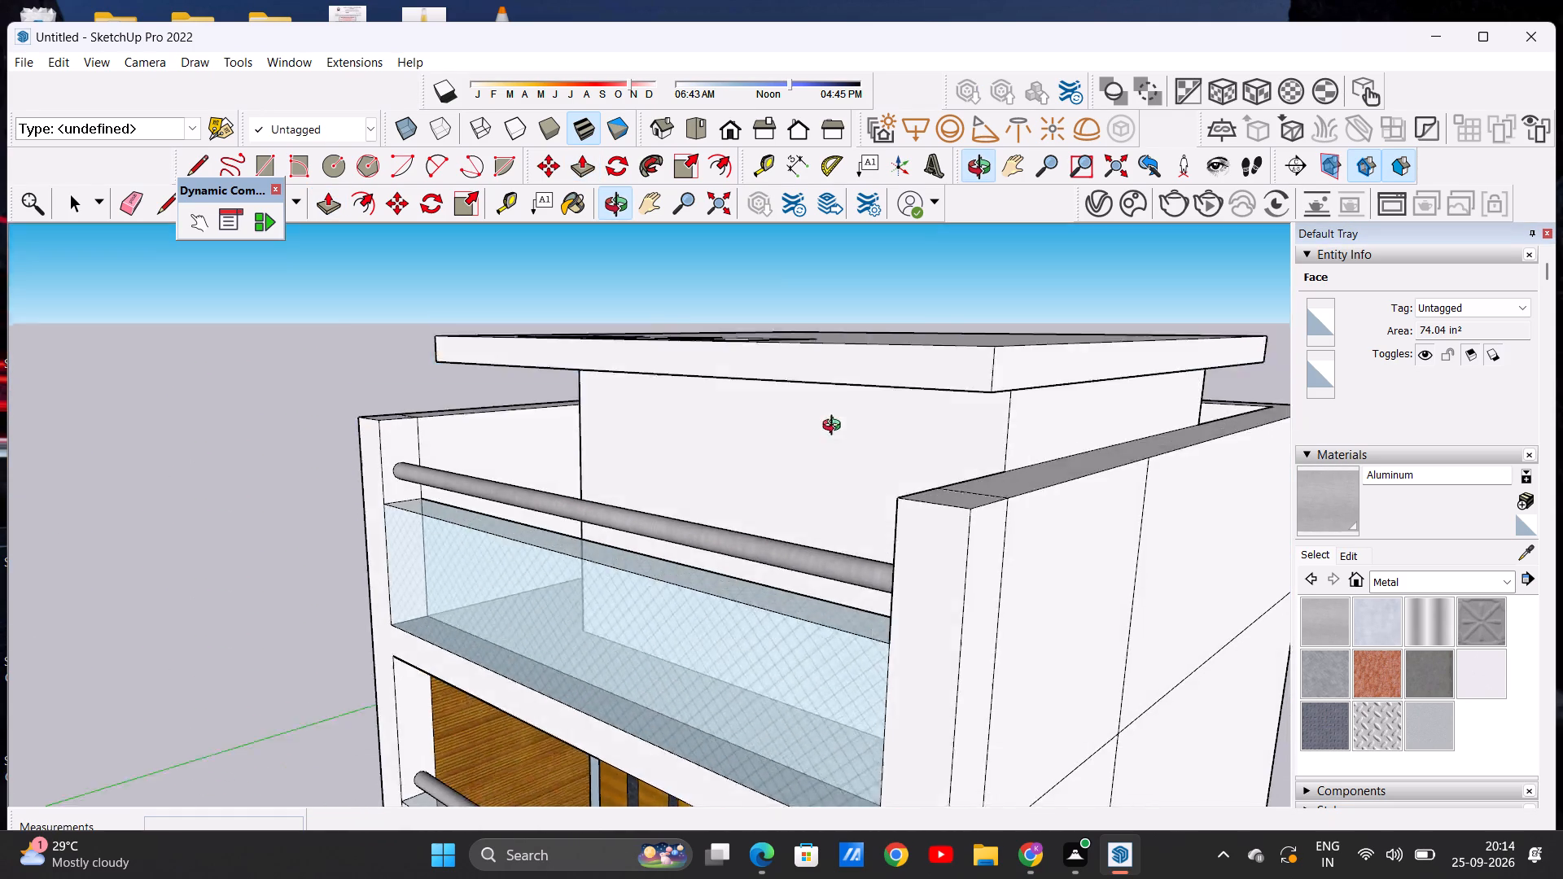
{"action": "middle_click_drag", "start_coordinate": [835, 427], "coordinate": [821, 467]}
{"action": "left_click", "coordinate": [866, 382]}
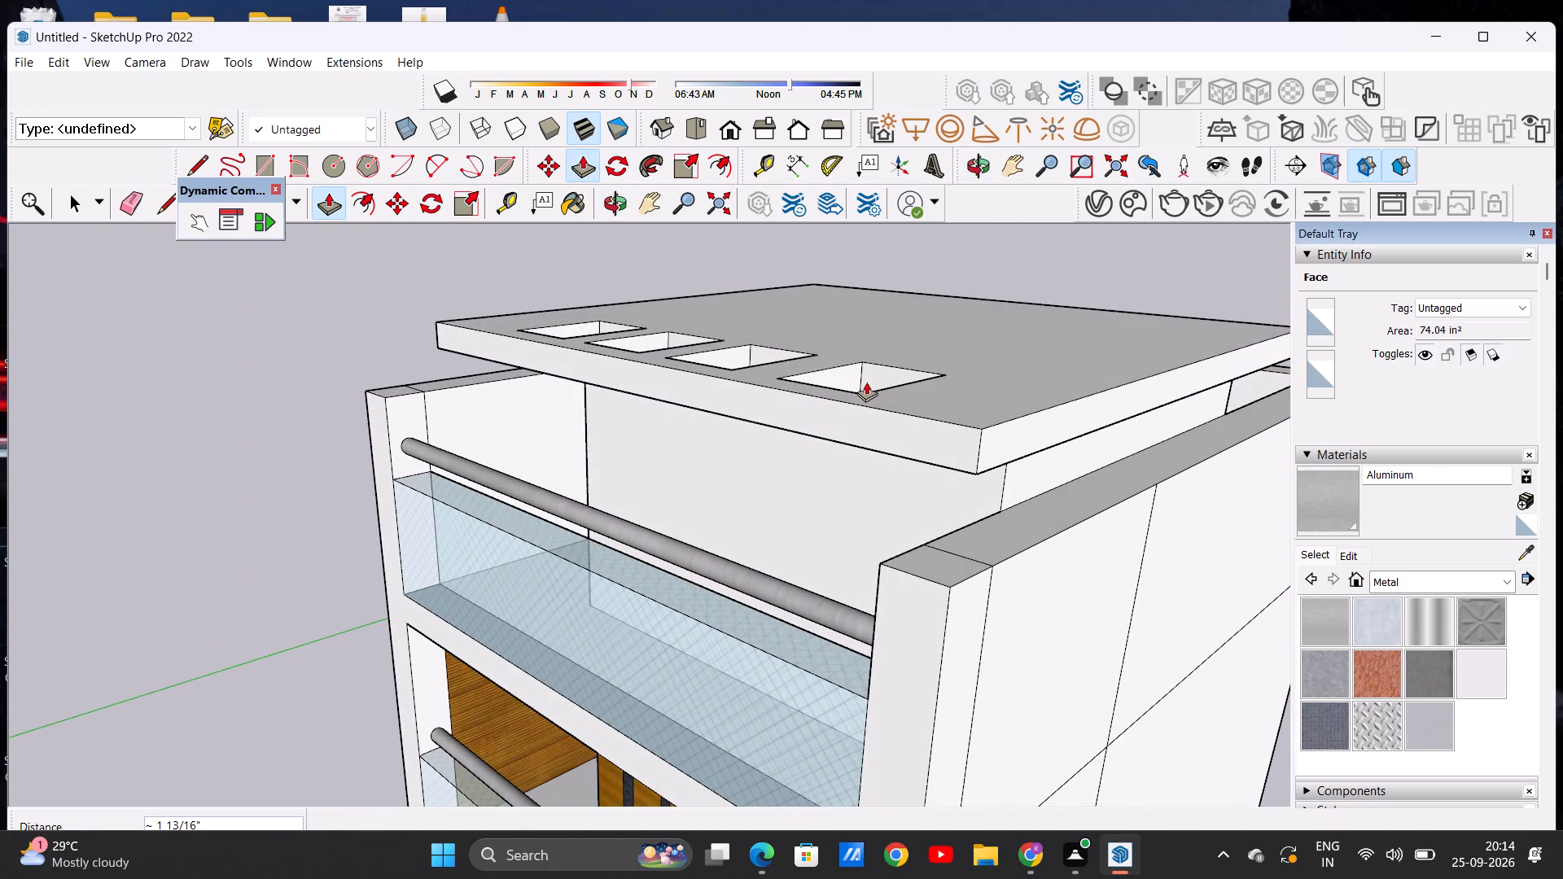
{"action": "key", "text": "space"}
Examine the four roof slab openings and the upper front elevation from the front and below.
{"action": "middle_click_drag", "start_coordinate": [817, 356], "coordinate": [1067, 305]}
{"action": "scroll", "coordinate": [899, 356], "scroll_direction": "down", "scroll_amount": 4}
{"action": "middle_click_drag", "start_coordinate": [883, 508], "coordinate": [919, 397]}
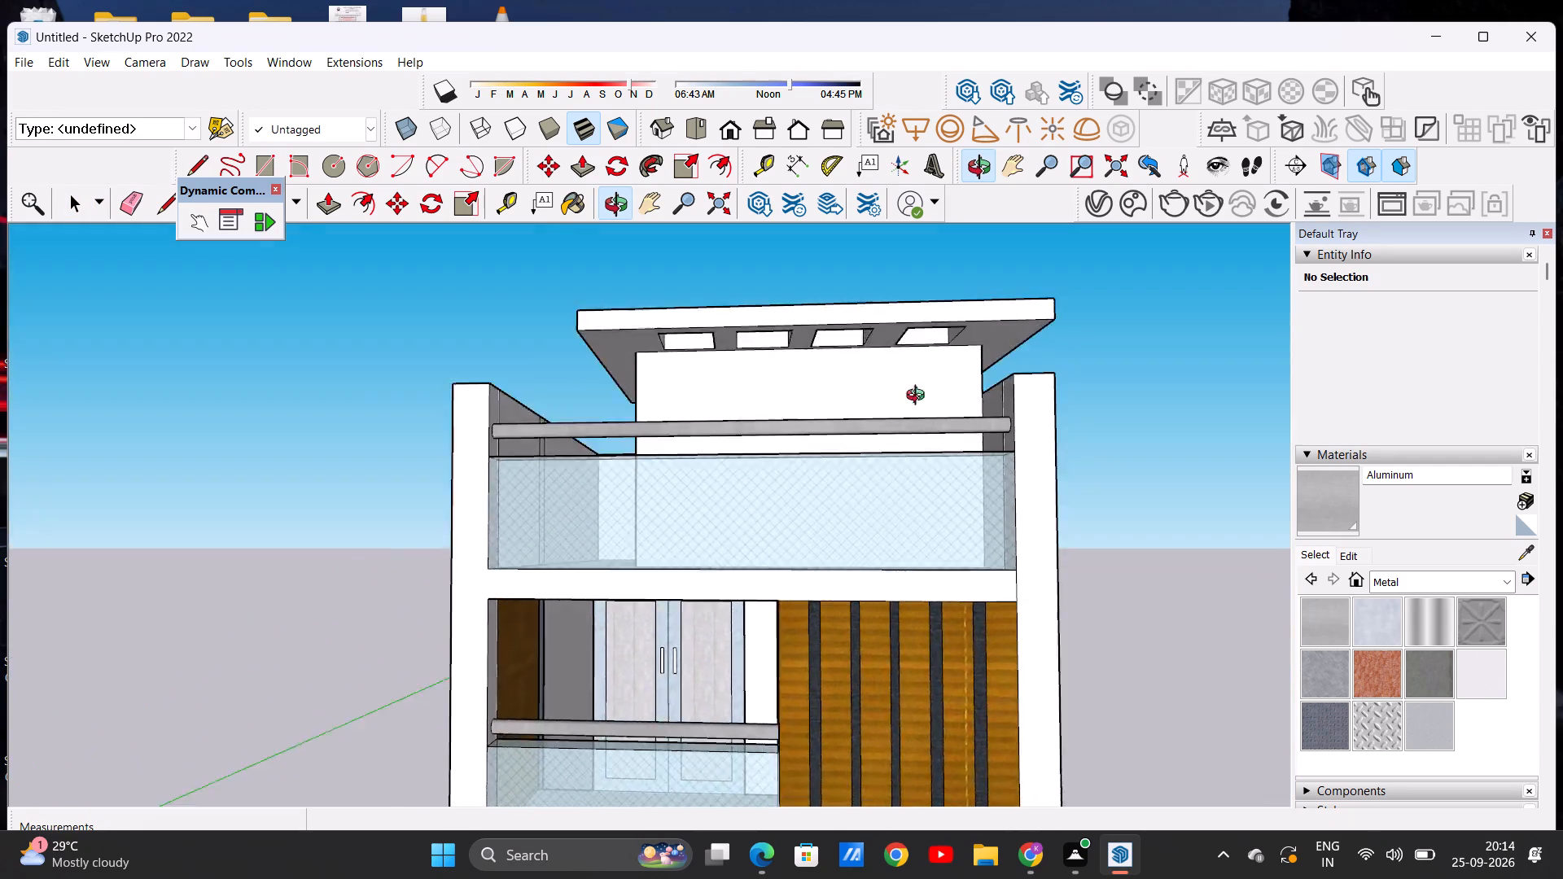
{"action": "middle_click_drag", "start_coordinate": [919, 397], "coordinate": [935, 362]}
{"action": "middle_click_drag", "start_coordinate": [864, 478], "coordinate": [795, 336]}
{"action": "middle_click_drag", "start_coordinate": [777, 339], "coordinate": [817, 363]}
{"action": "scroll", "coordinate": [739, 328], "scroll_direction": "up", "scroll_amount": 2}
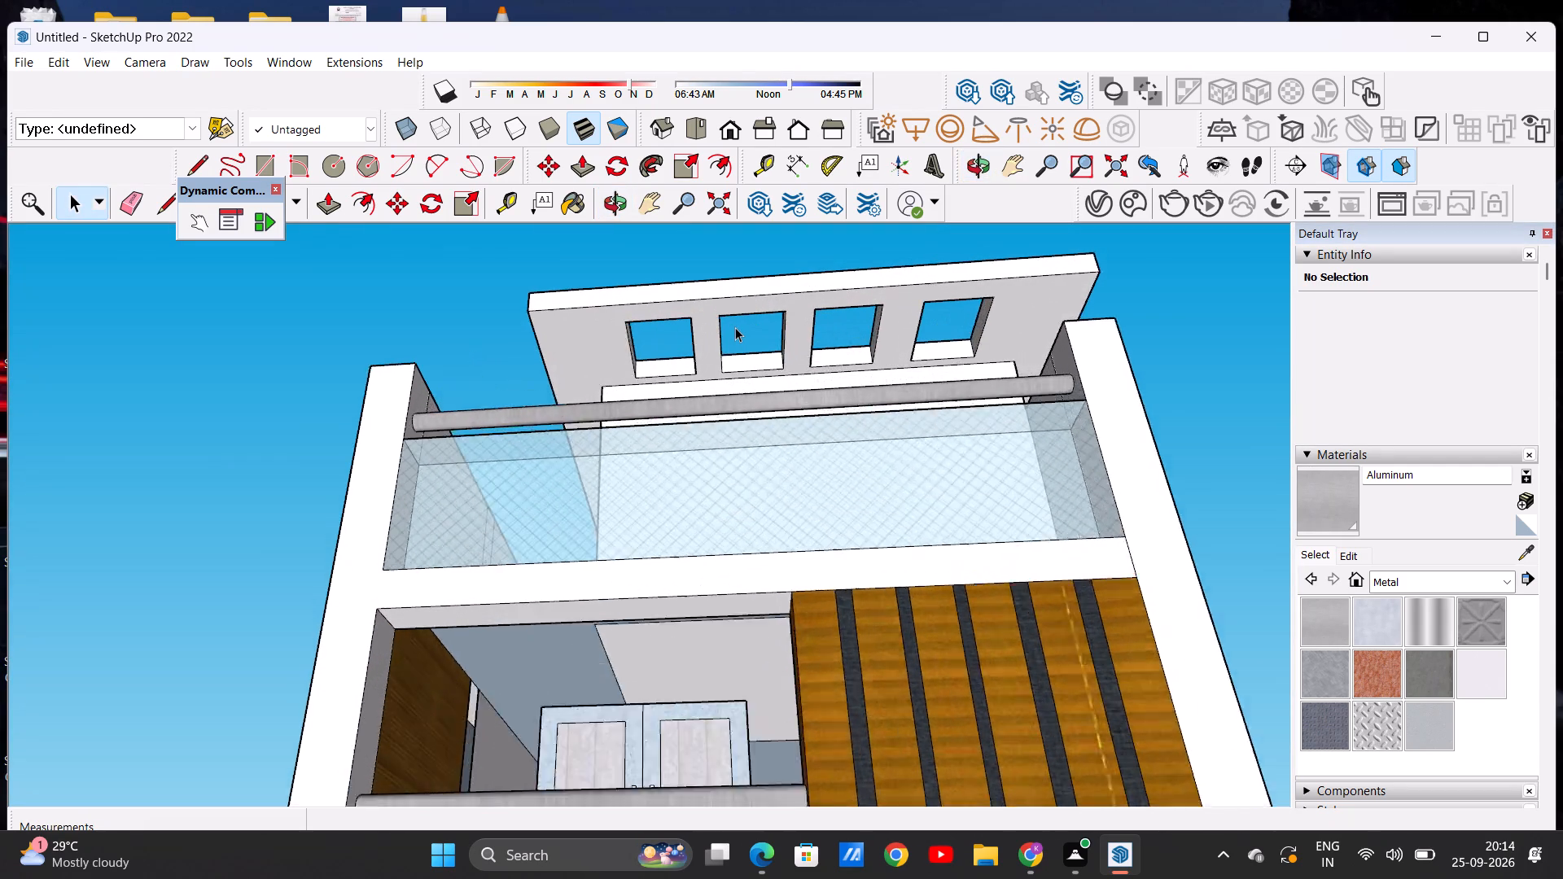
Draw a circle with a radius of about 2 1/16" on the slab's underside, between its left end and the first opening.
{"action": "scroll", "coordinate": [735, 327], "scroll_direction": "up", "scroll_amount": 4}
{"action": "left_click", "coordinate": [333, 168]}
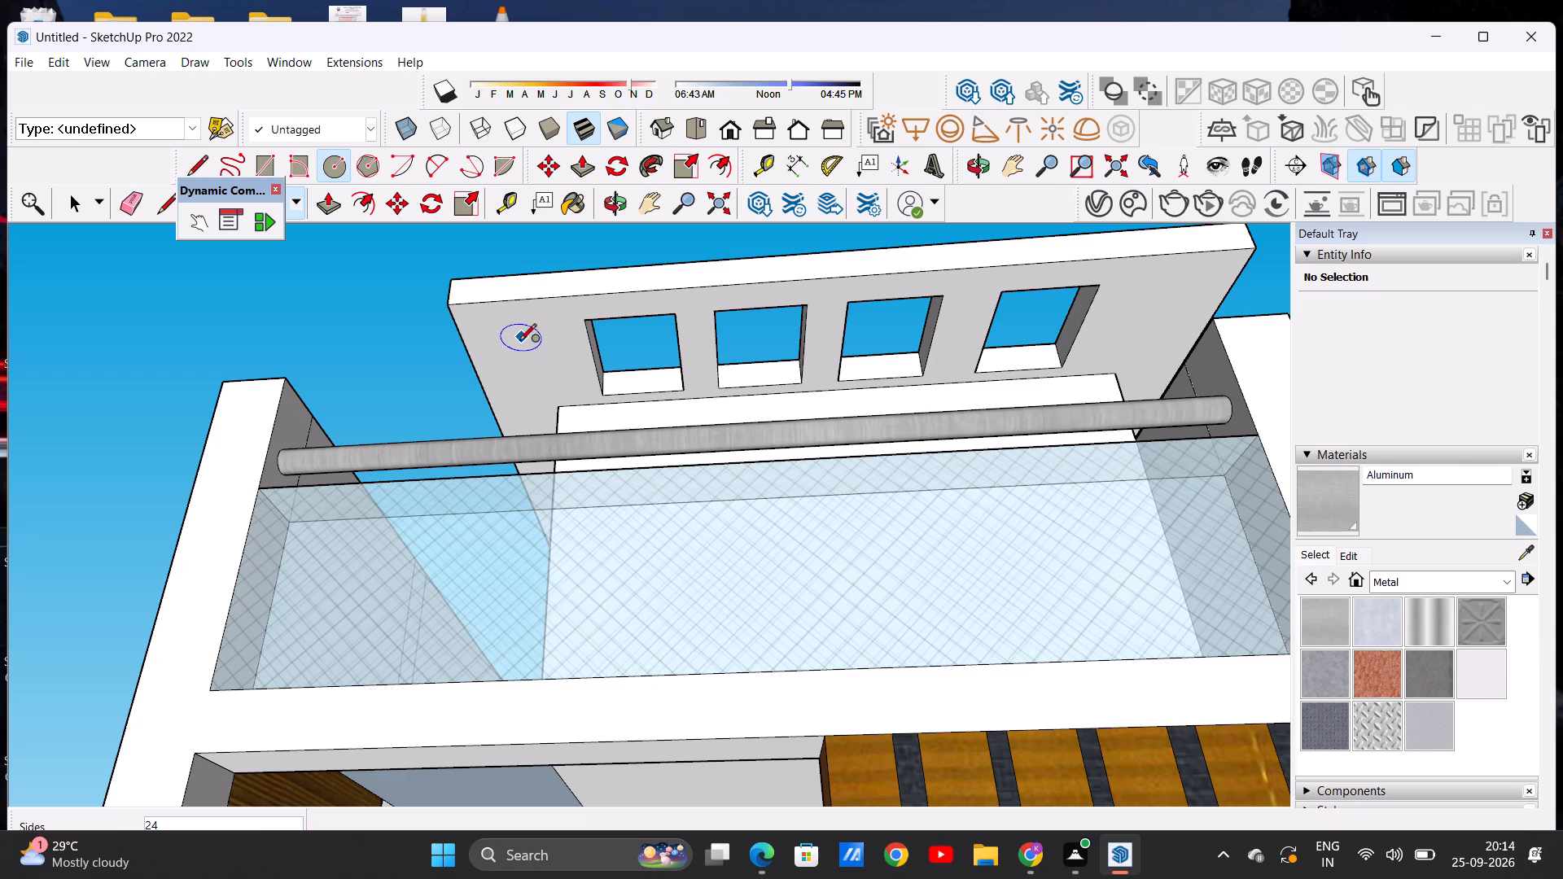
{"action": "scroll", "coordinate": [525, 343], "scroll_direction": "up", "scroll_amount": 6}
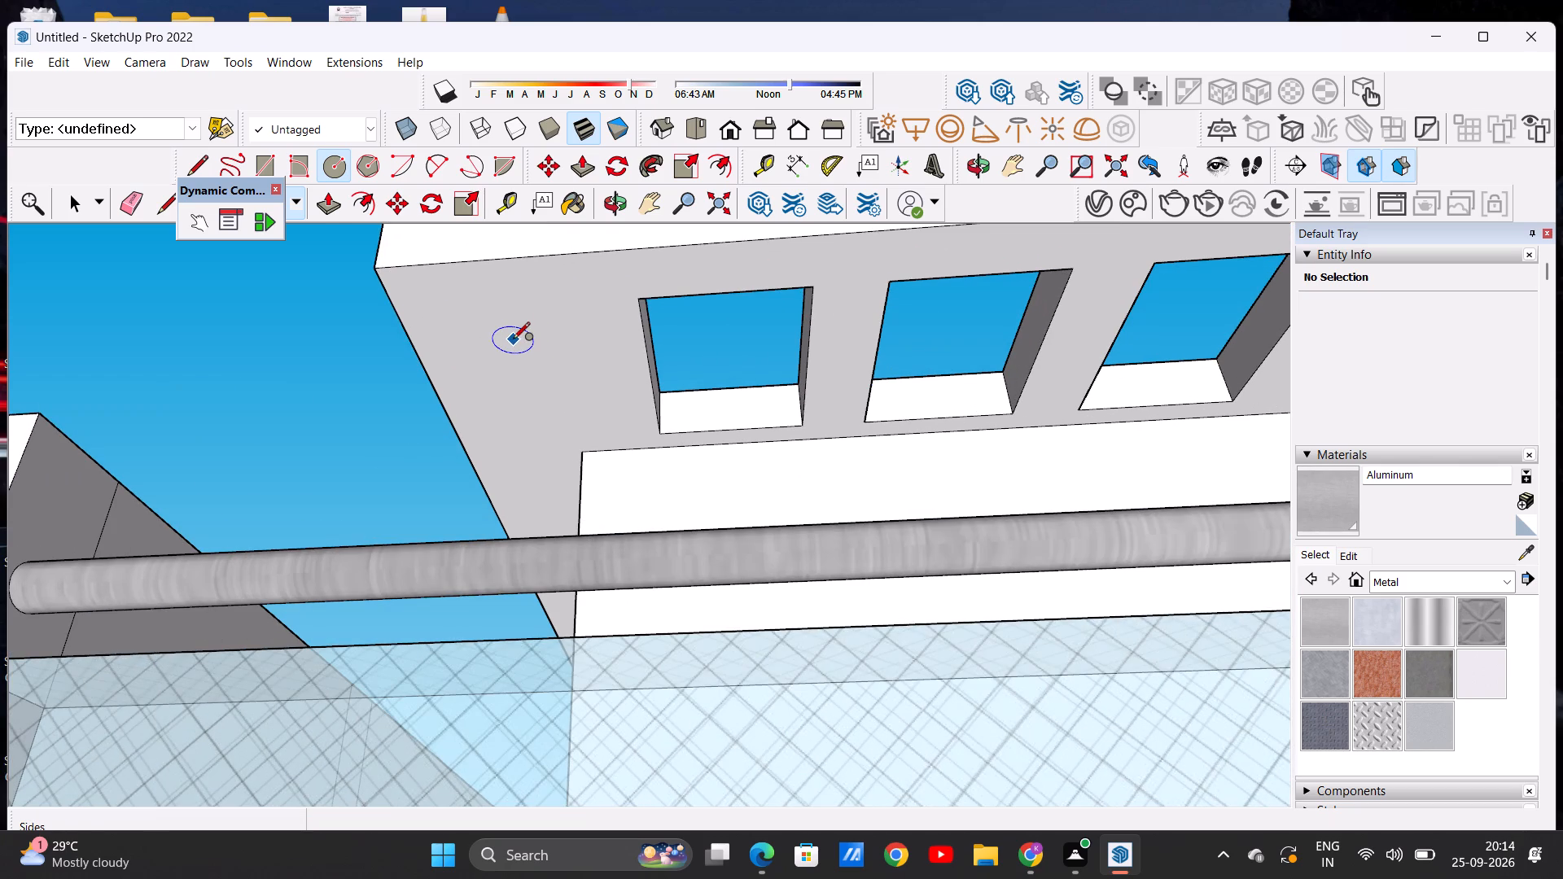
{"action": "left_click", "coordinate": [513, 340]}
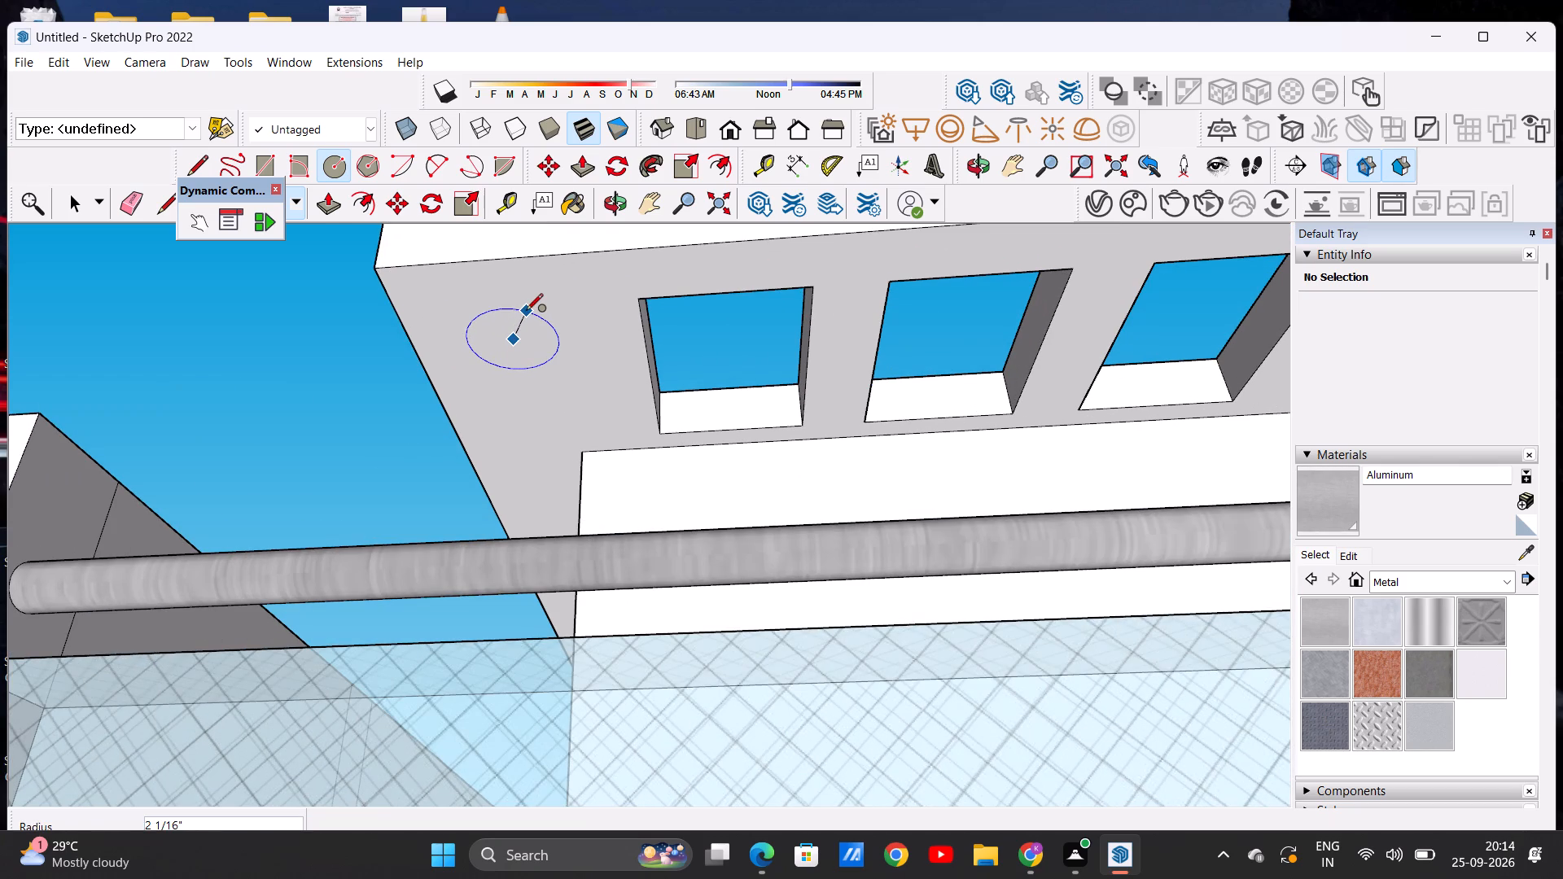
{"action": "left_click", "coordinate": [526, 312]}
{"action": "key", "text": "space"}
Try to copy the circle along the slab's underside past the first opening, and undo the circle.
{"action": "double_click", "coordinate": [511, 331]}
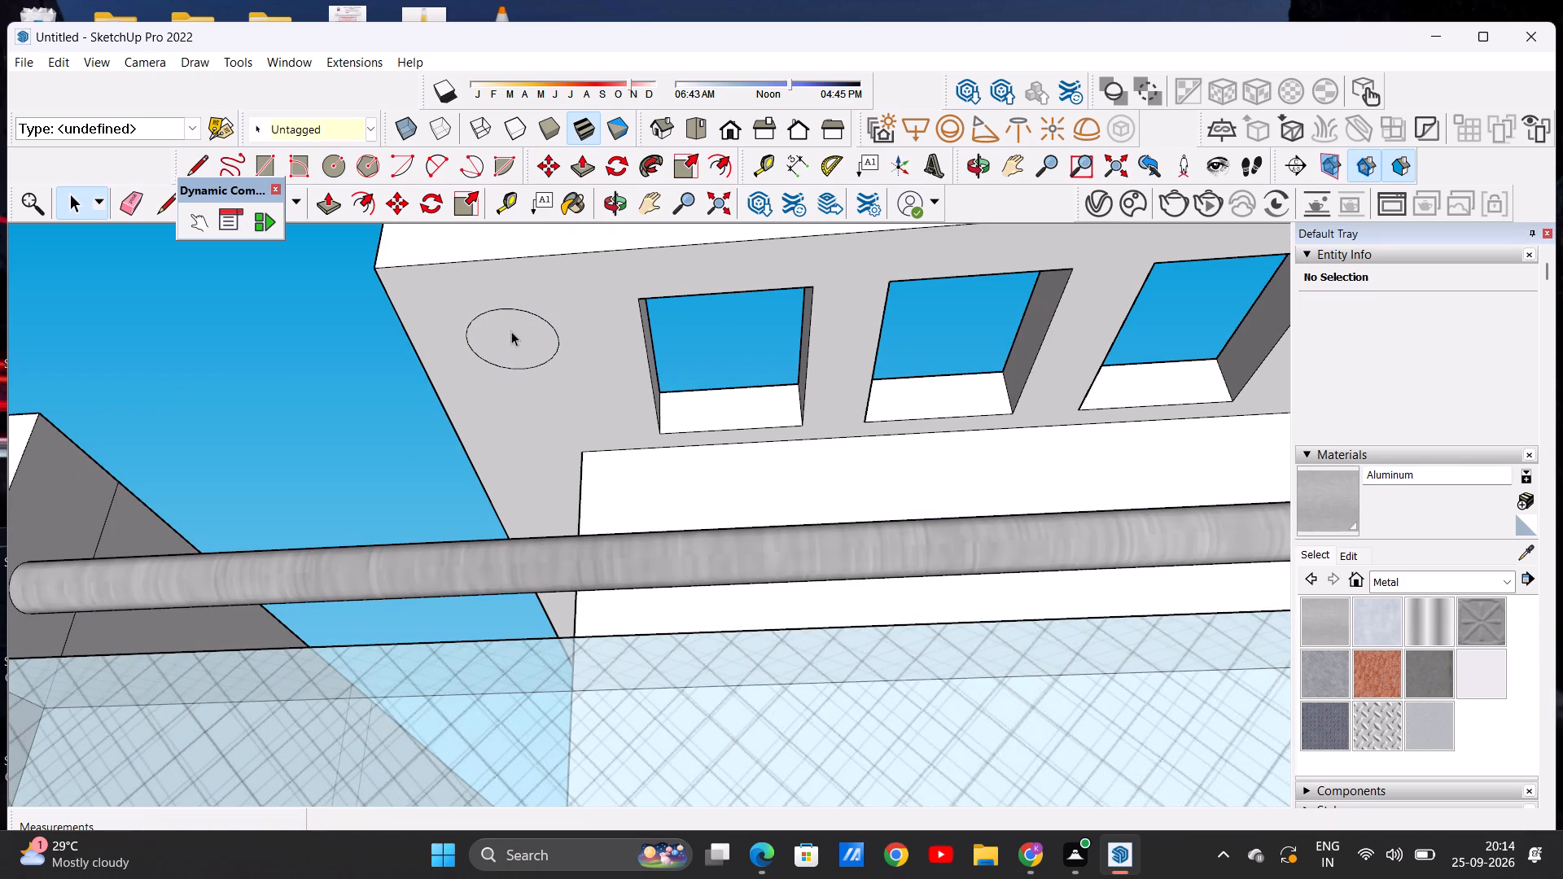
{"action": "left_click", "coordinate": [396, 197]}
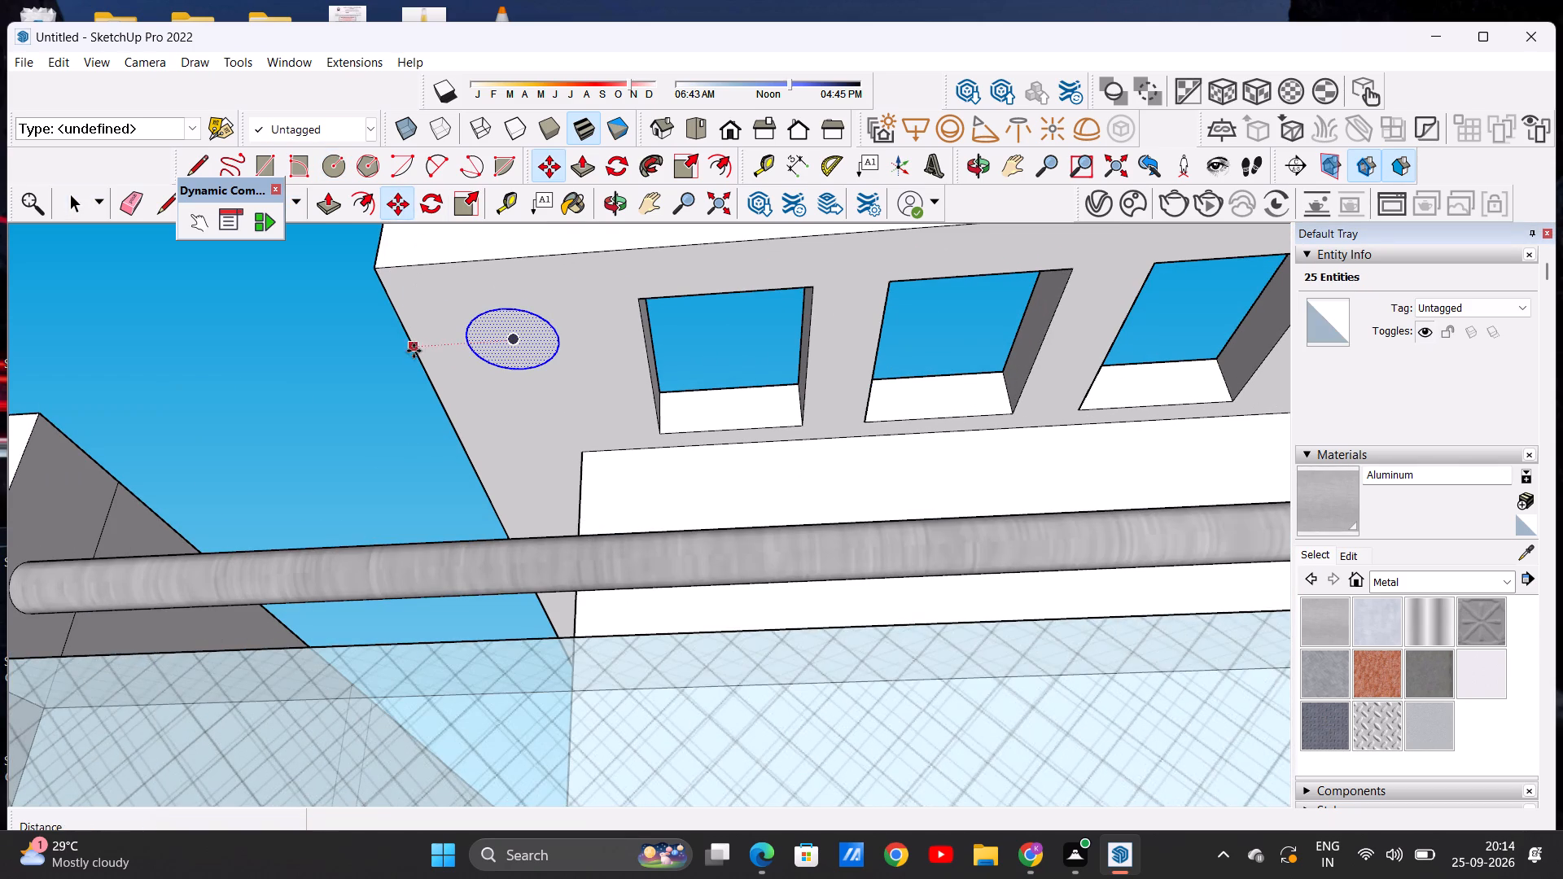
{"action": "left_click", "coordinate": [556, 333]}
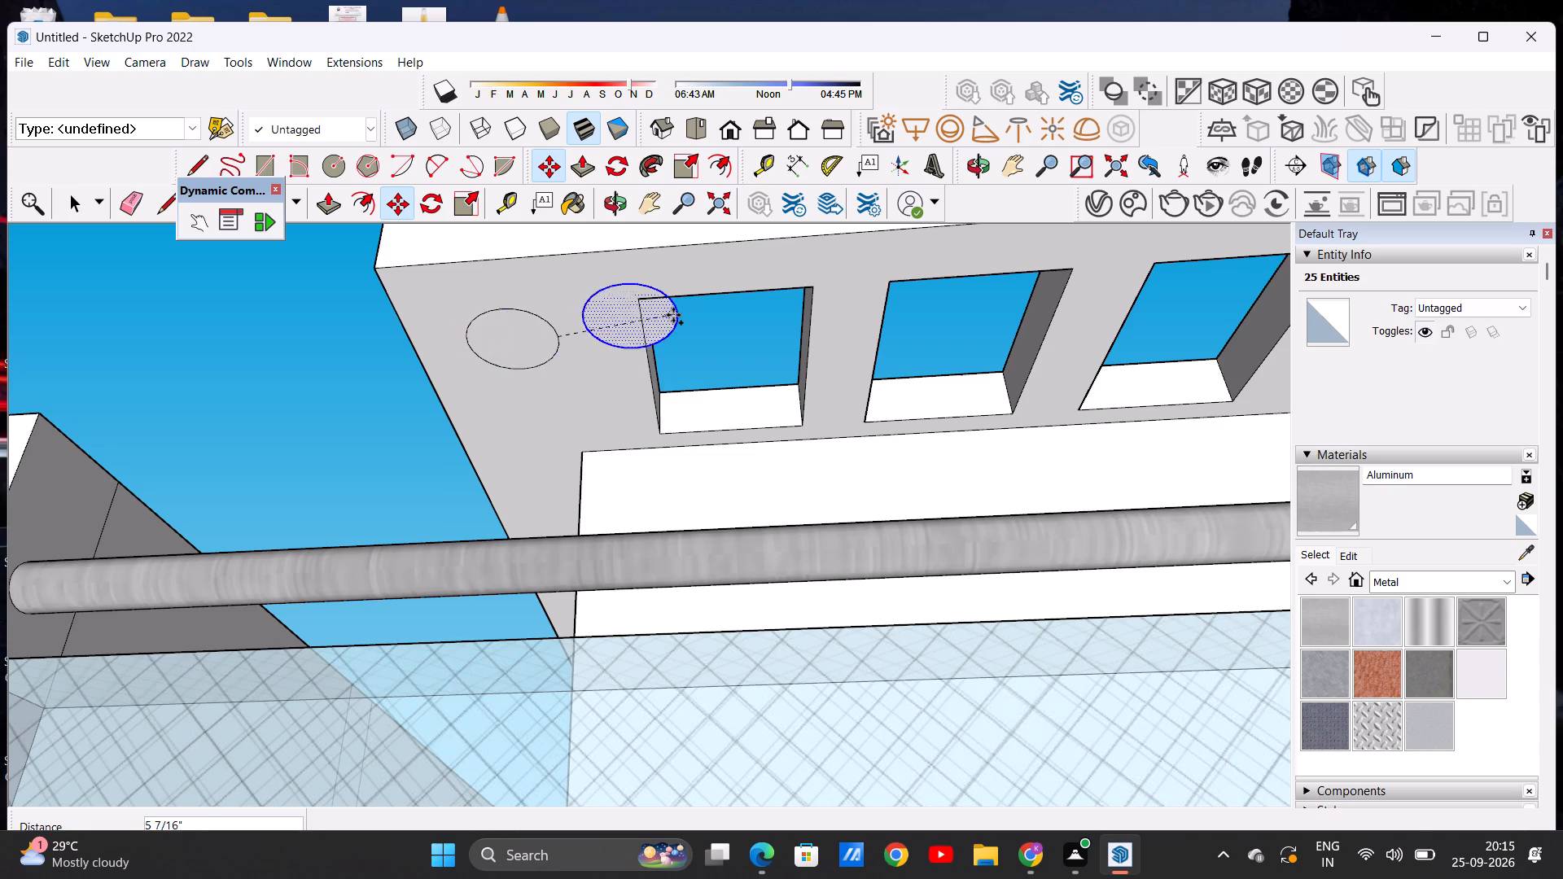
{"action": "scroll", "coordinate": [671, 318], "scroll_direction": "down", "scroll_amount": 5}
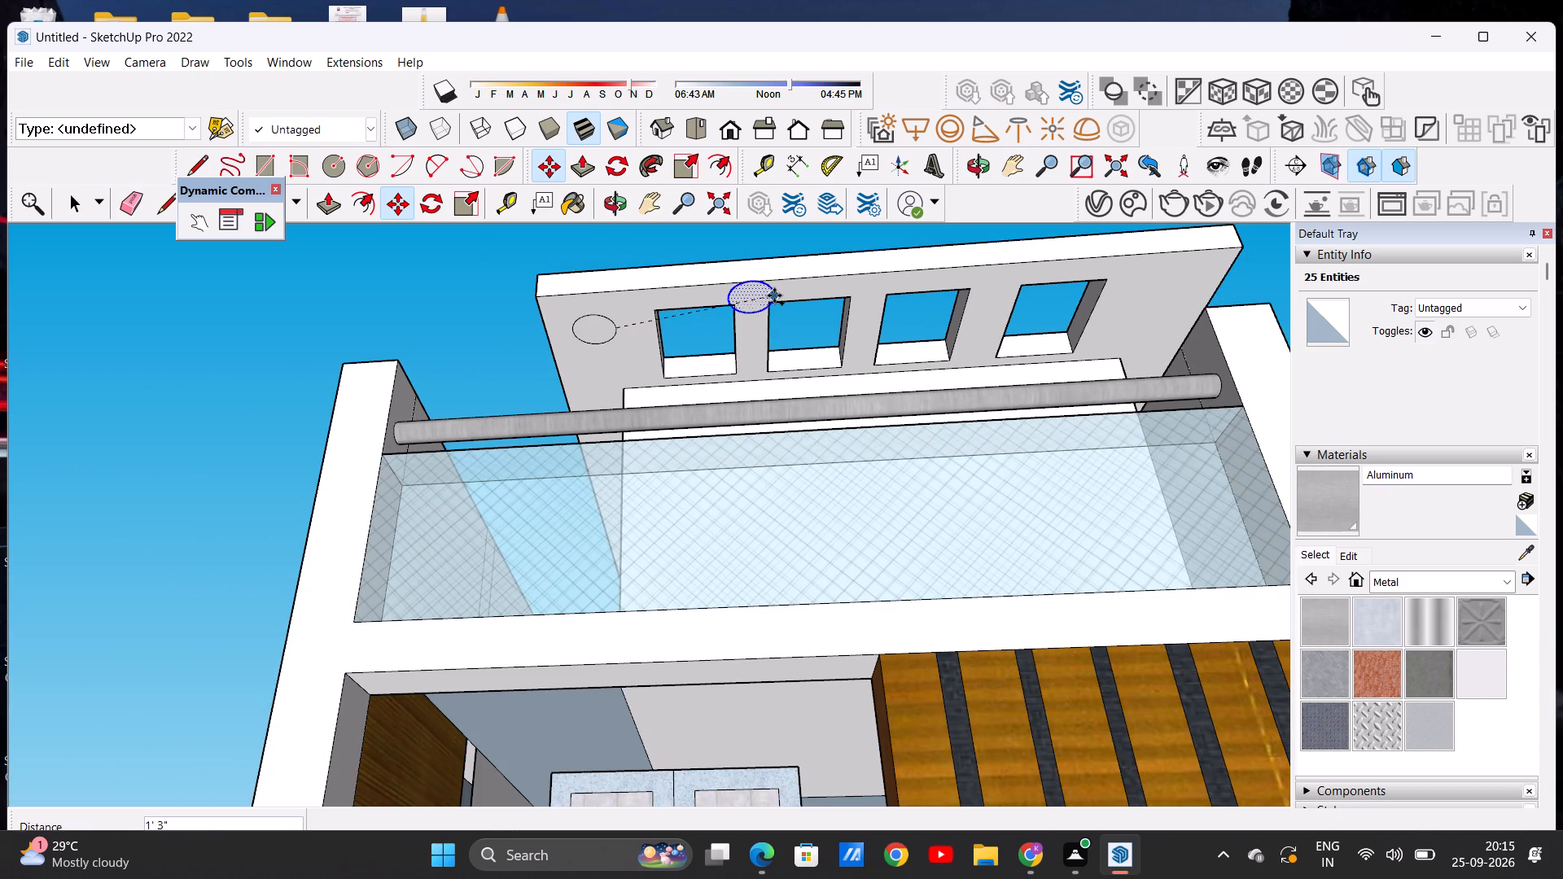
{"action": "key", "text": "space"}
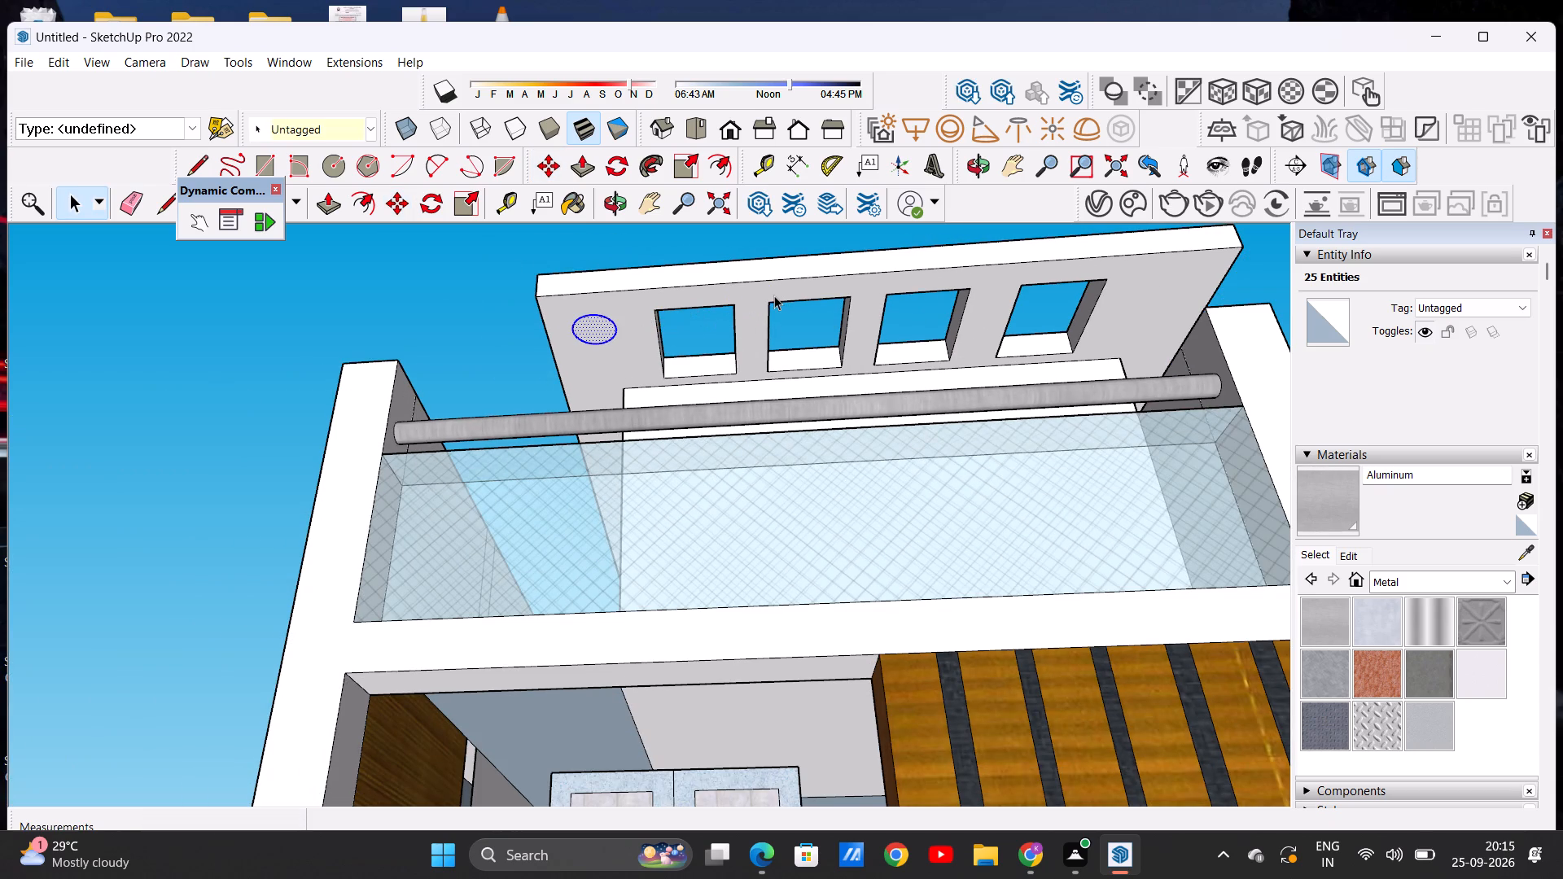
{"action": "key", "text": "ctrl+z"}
Draw a circle with a radius of about 1" on the slab's underside, between its left end and the first opening.
{"action": "scroll", "coordinate": [626, 335], "scroll_direction": "up", "scroll_amount": 4}
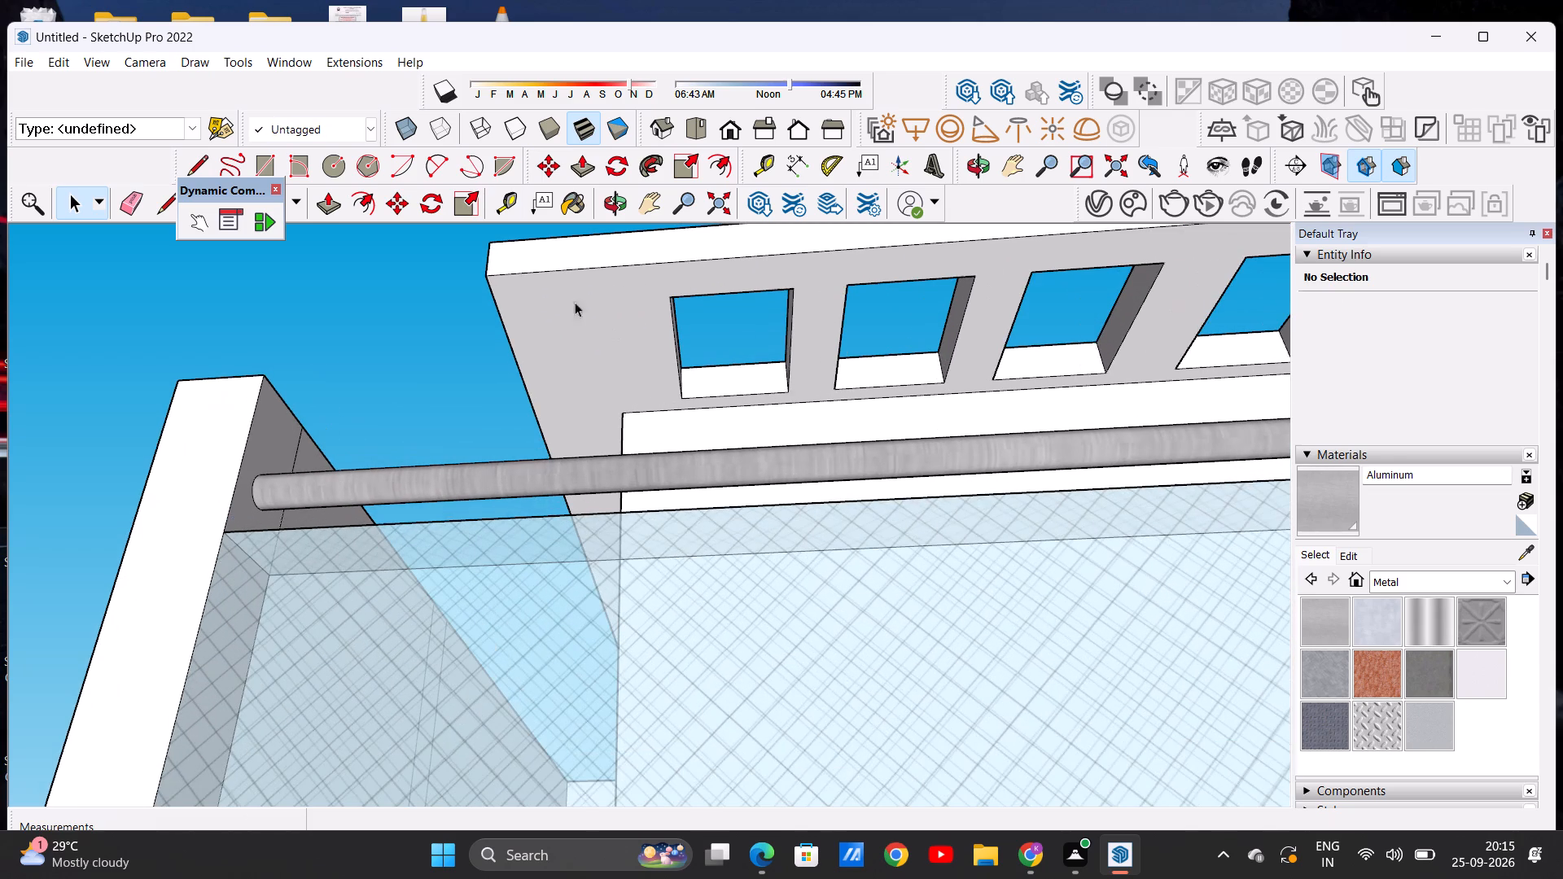
{"action": "left_click", "coordinate": [334, 168]}
{"action": "scroll", "coordinate": [543, 321], "scroll_direction": "up", "scroll_amount": 5}
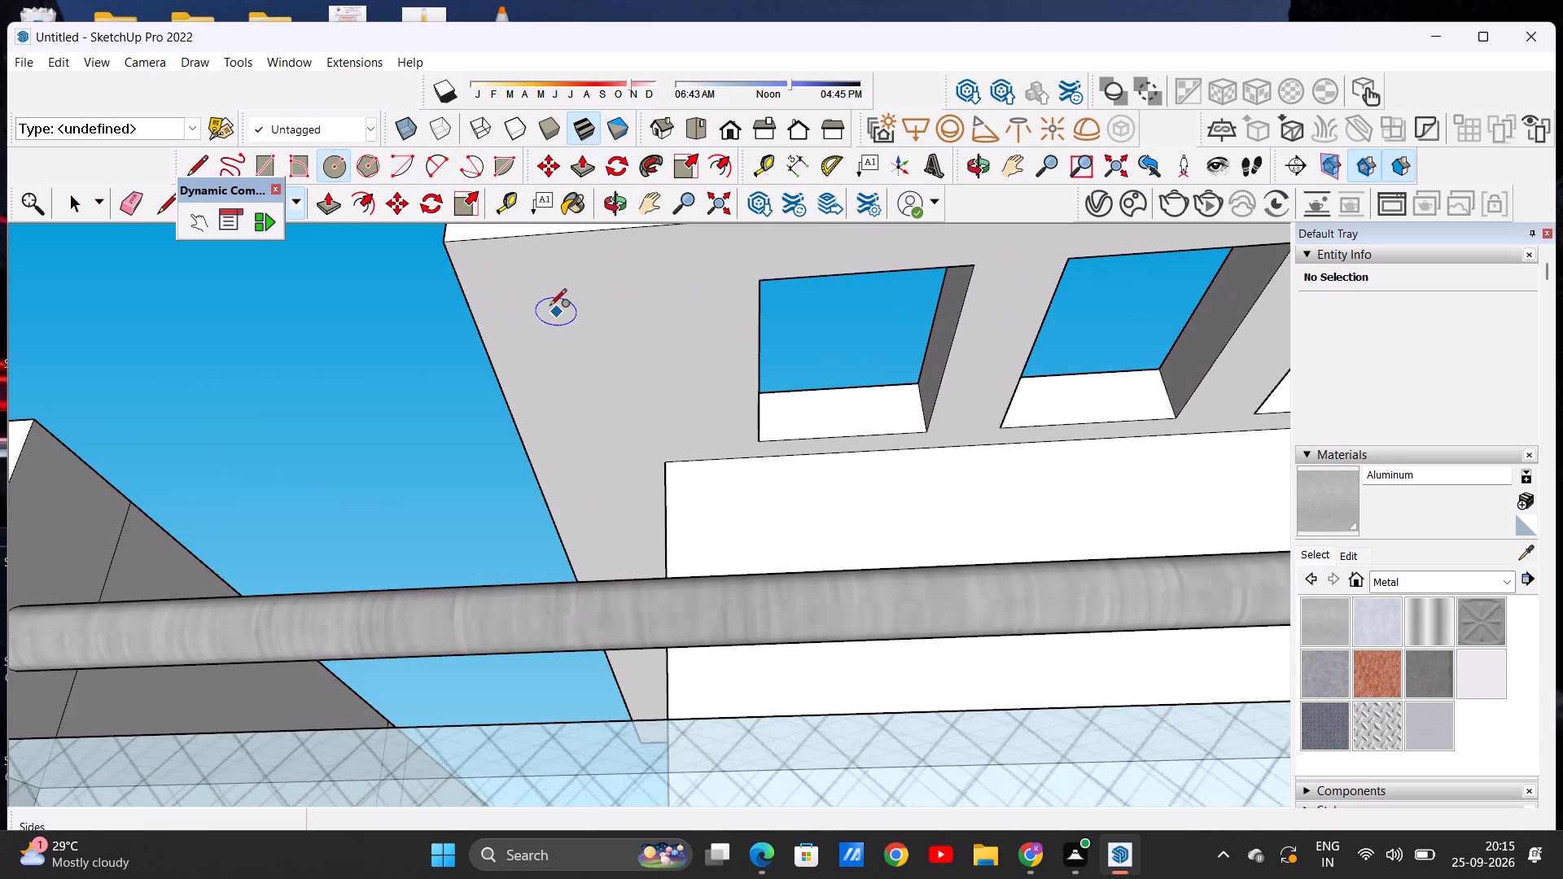
{"action": "left_click", "coordinate": [569, 304]}
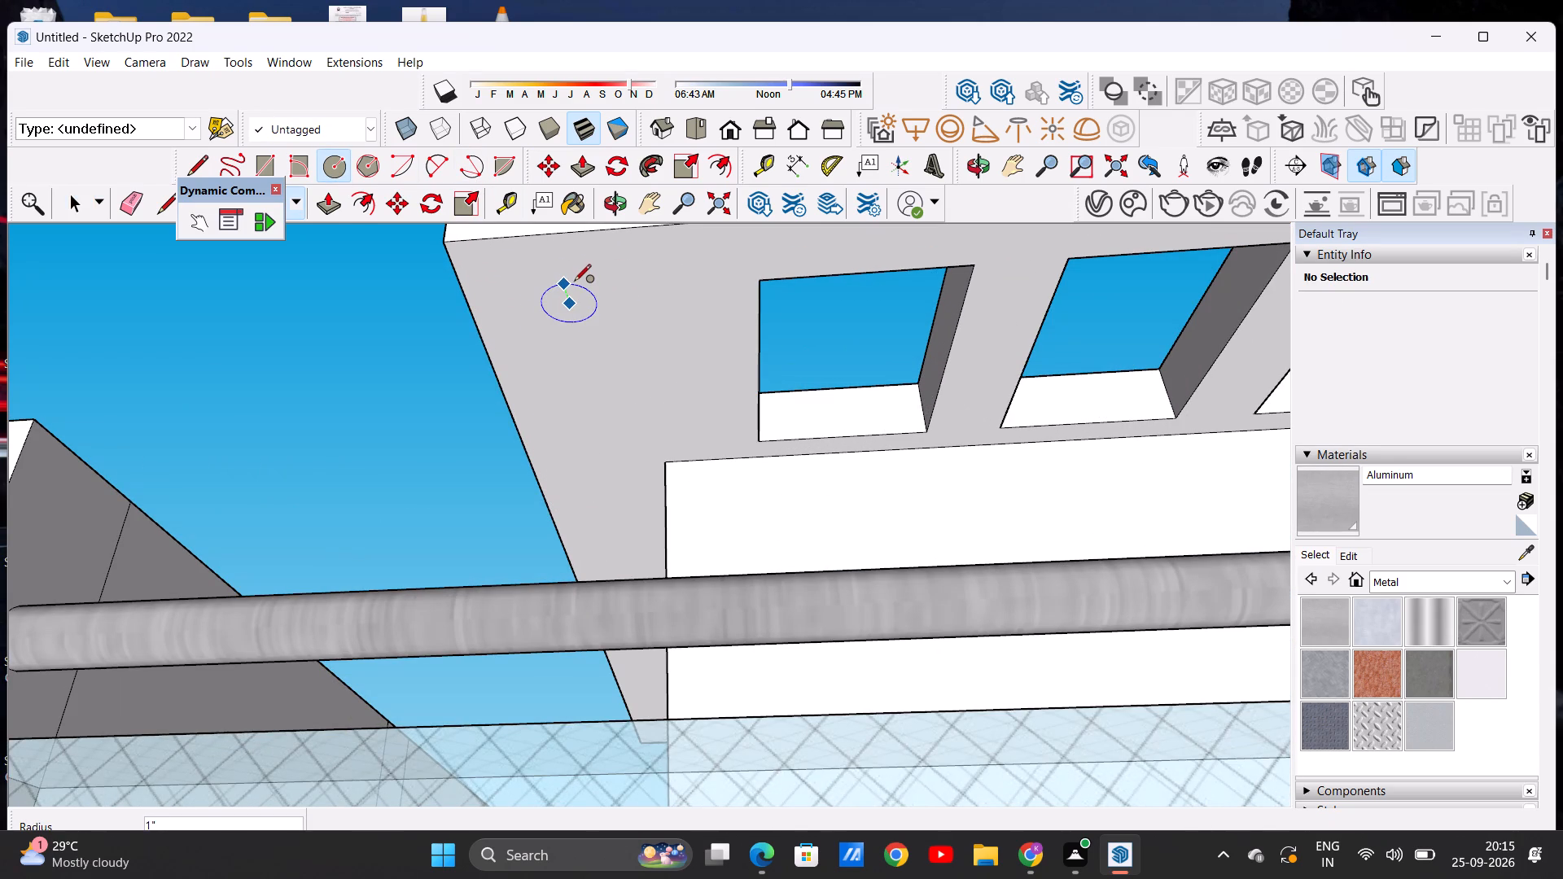
{"action": "left_click", "coordinate": [574, 283]}
{"action": "key", "text": "space"}
Copy the circle about 1' 3 1/2" along the slab's underside, to near the front edge between the first and second openings.
{"action": "double_click", "coordinate": [571, 308]}
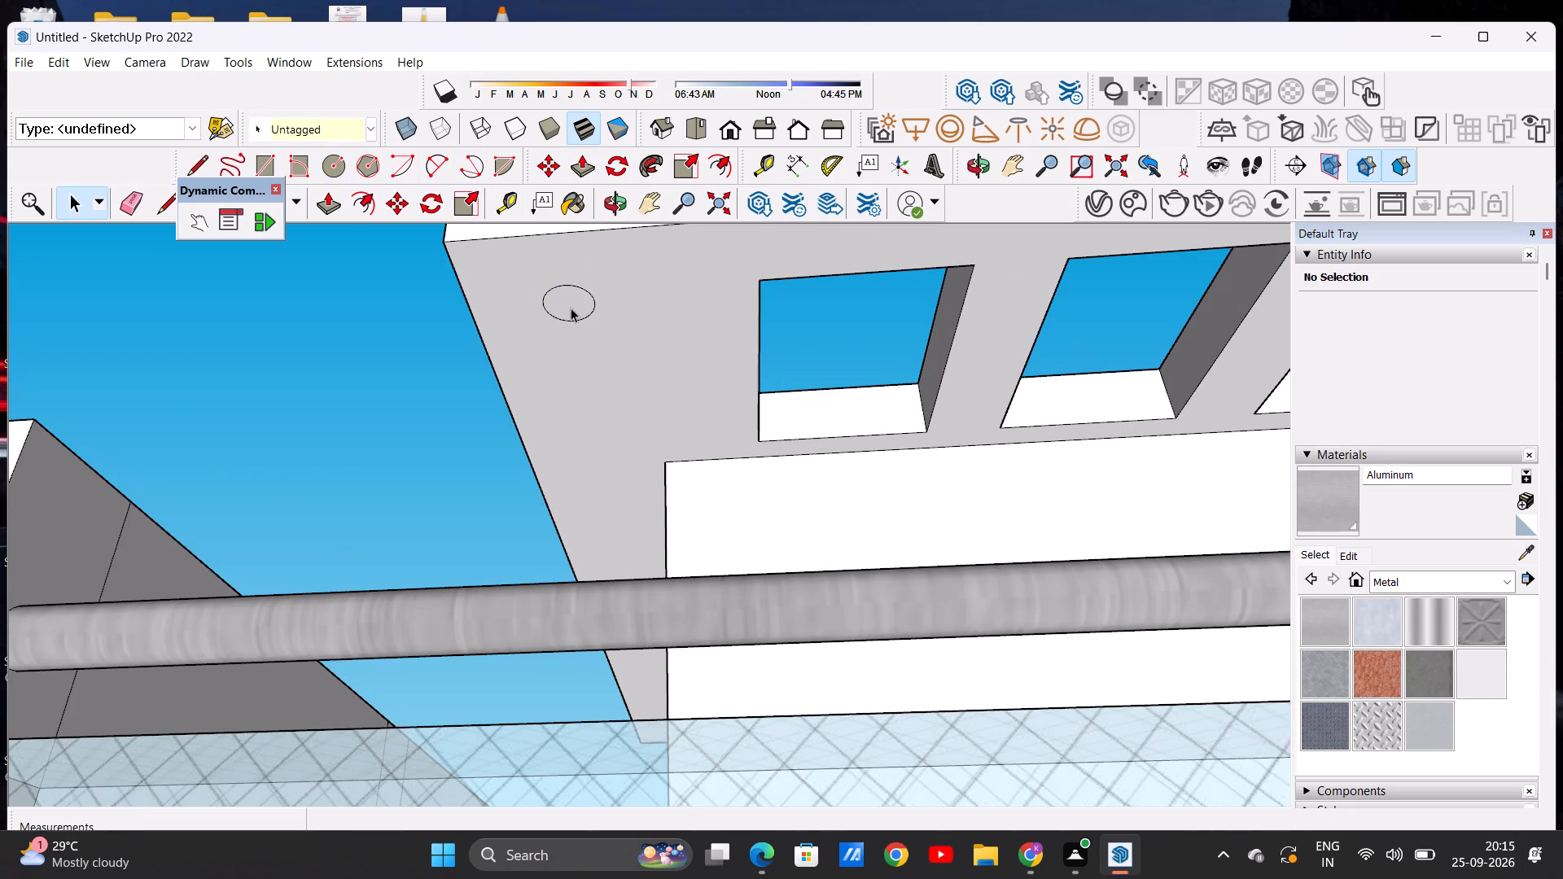
{"action": "left_click", "coordinate": [382, 205]}
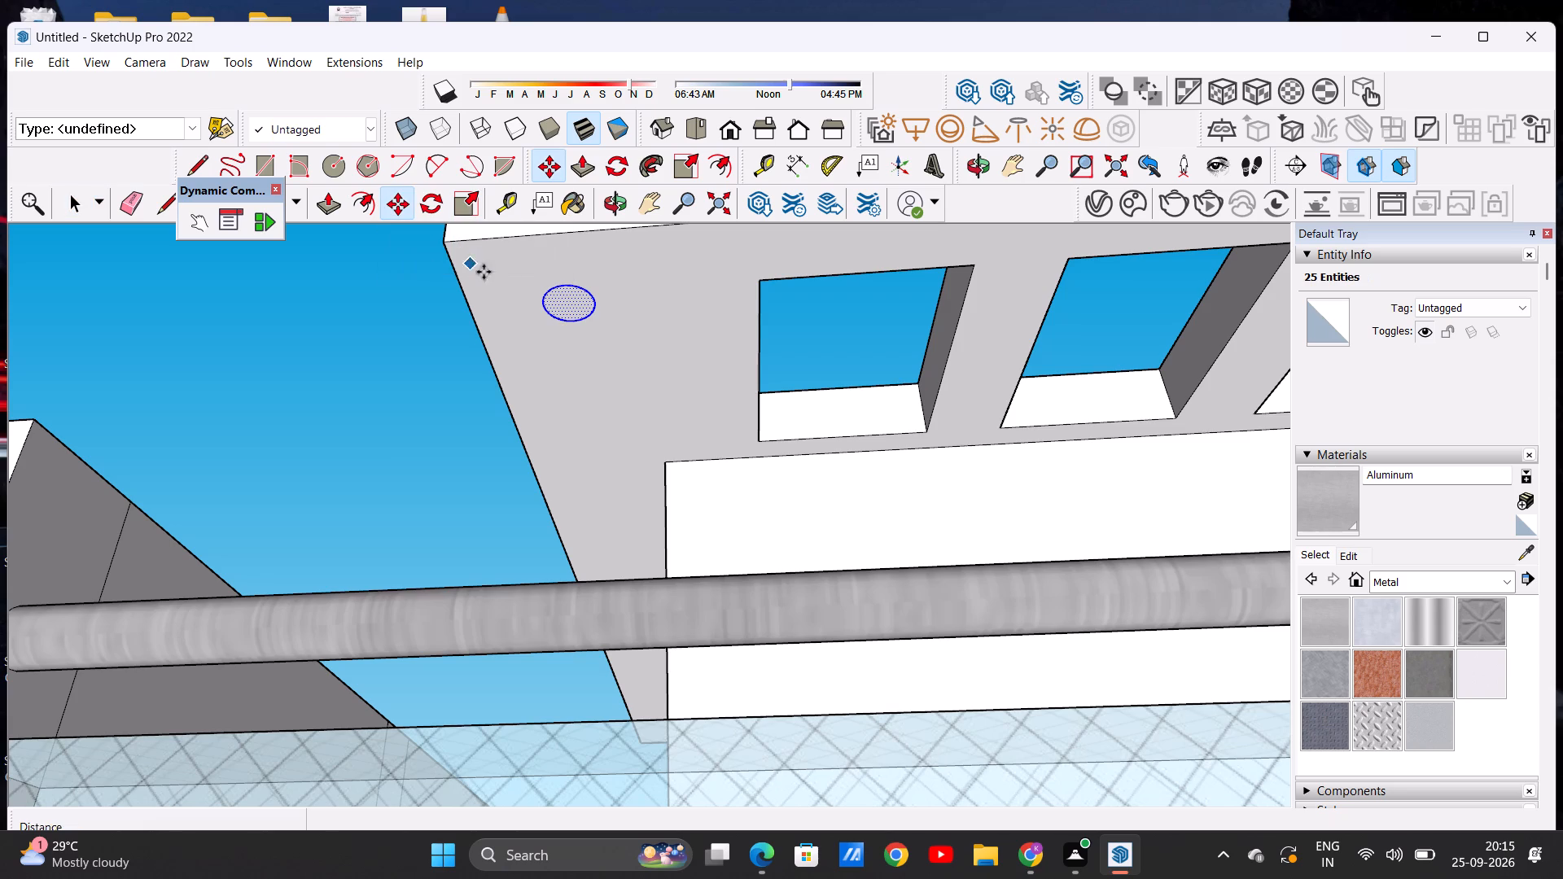
{"action": "left_click", "coordinate": [599, 298]}
{"action": "scroll", "coordinate": [659, 300], "scroll_direction": "down", "scroll_amount": 3}
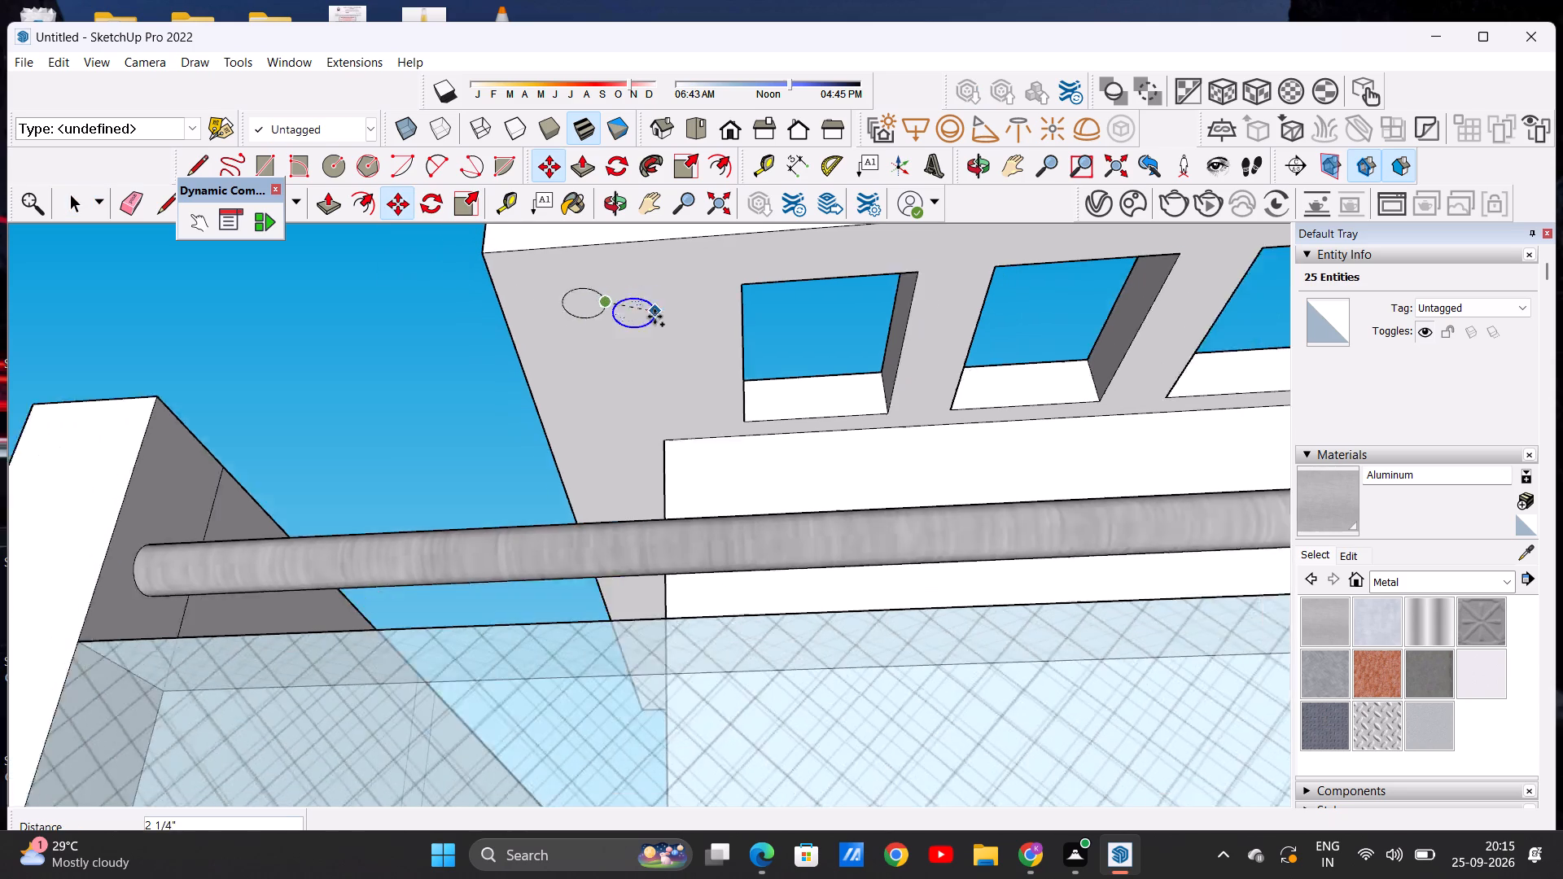
{"action": "scroll", "coordinate": [655, 317], "scroll_direction": "down", "scroll_amount": 2}
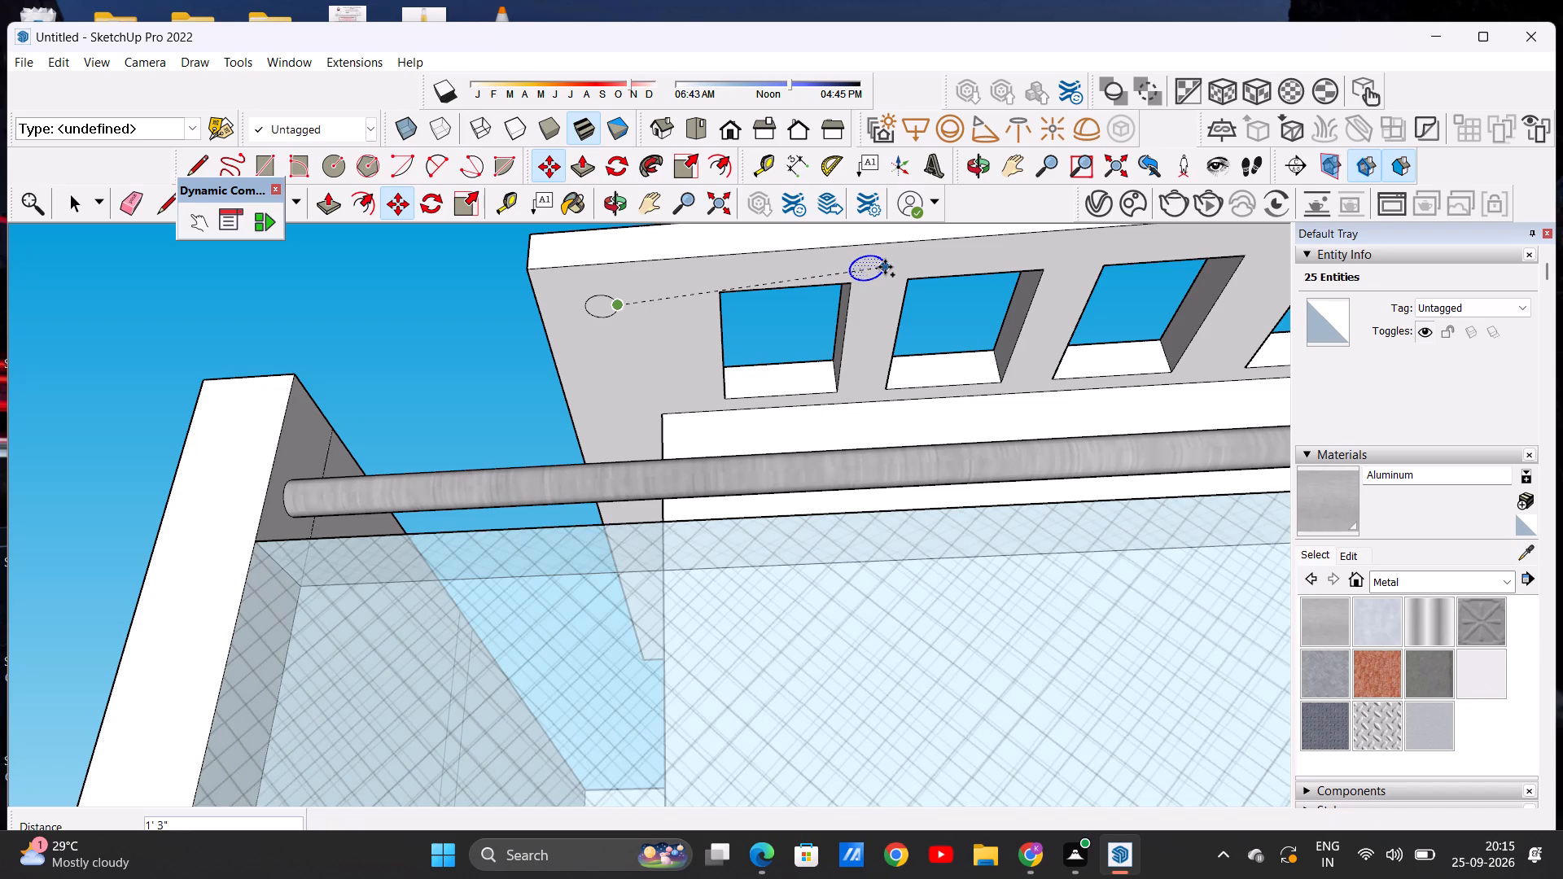
{"action": "scroll", "coordinate": [890, 260], "scroll_direction": "up", "scroll_amount": 5}
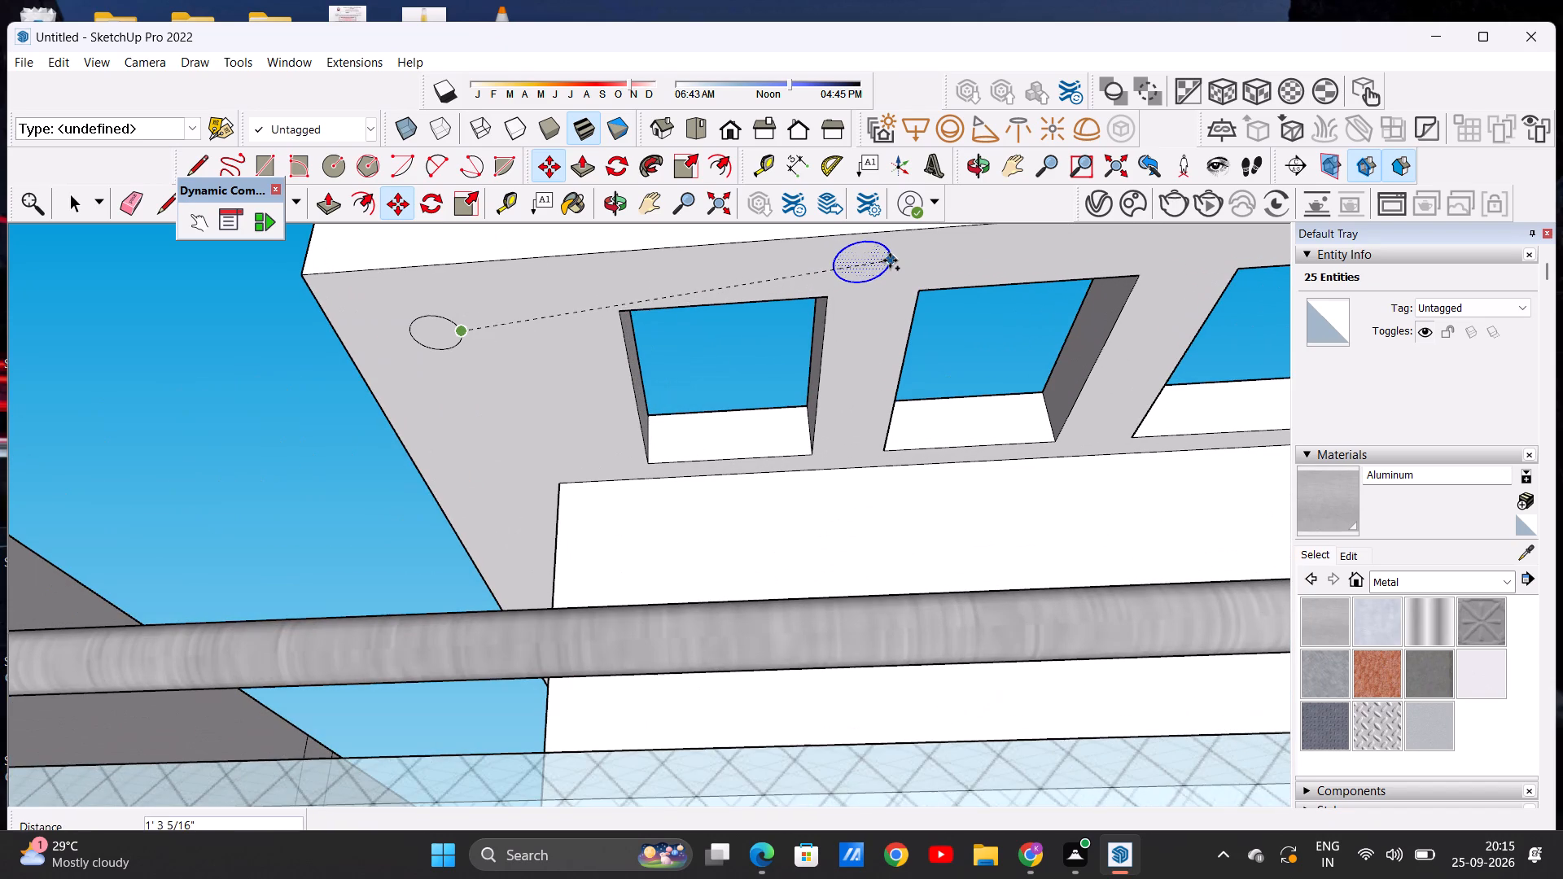
{"action": "left_click", "coordinate": [896, 263]}
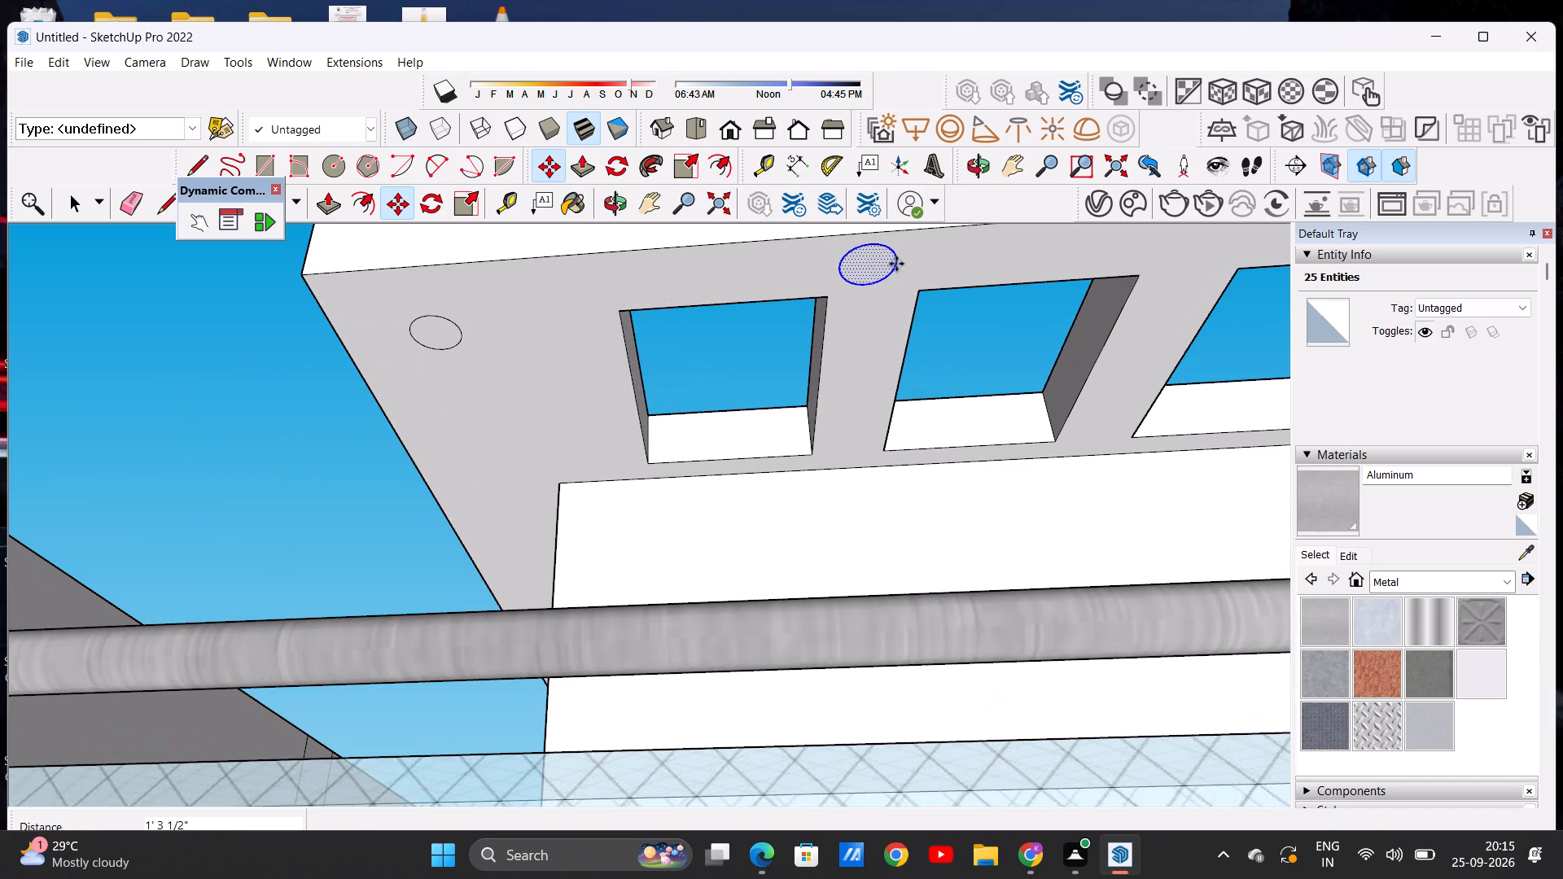
Copy the new circle about 10 7/16" along the slab's underside, to the front strip between the second and third openings.
{"action": "left_click", "coordinate": [896, 265]}
{"action": "scroll", "coordinate": [888, 286], "scroll_direction": "down", "scroll_amount": 3}
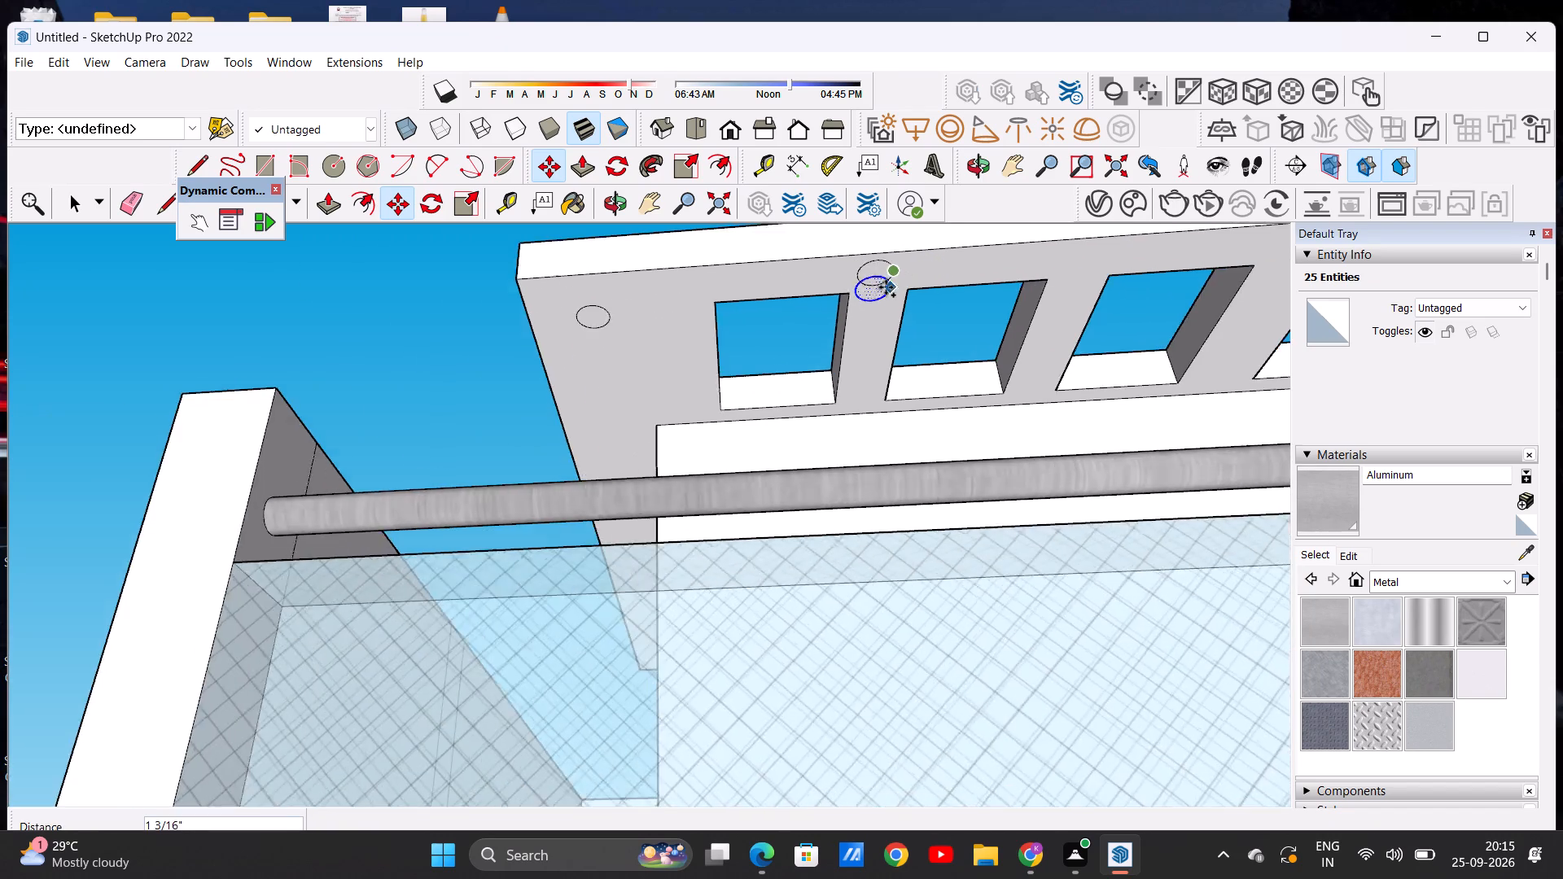
{"action": "scroll", "coordinate": [886, 287], "scroll_direction": "down", "scroll_amount": 5}
{"action": "scroll", "coordinate": [1061, 273], "scroll_direction": "up", "scroll_amount": 11}
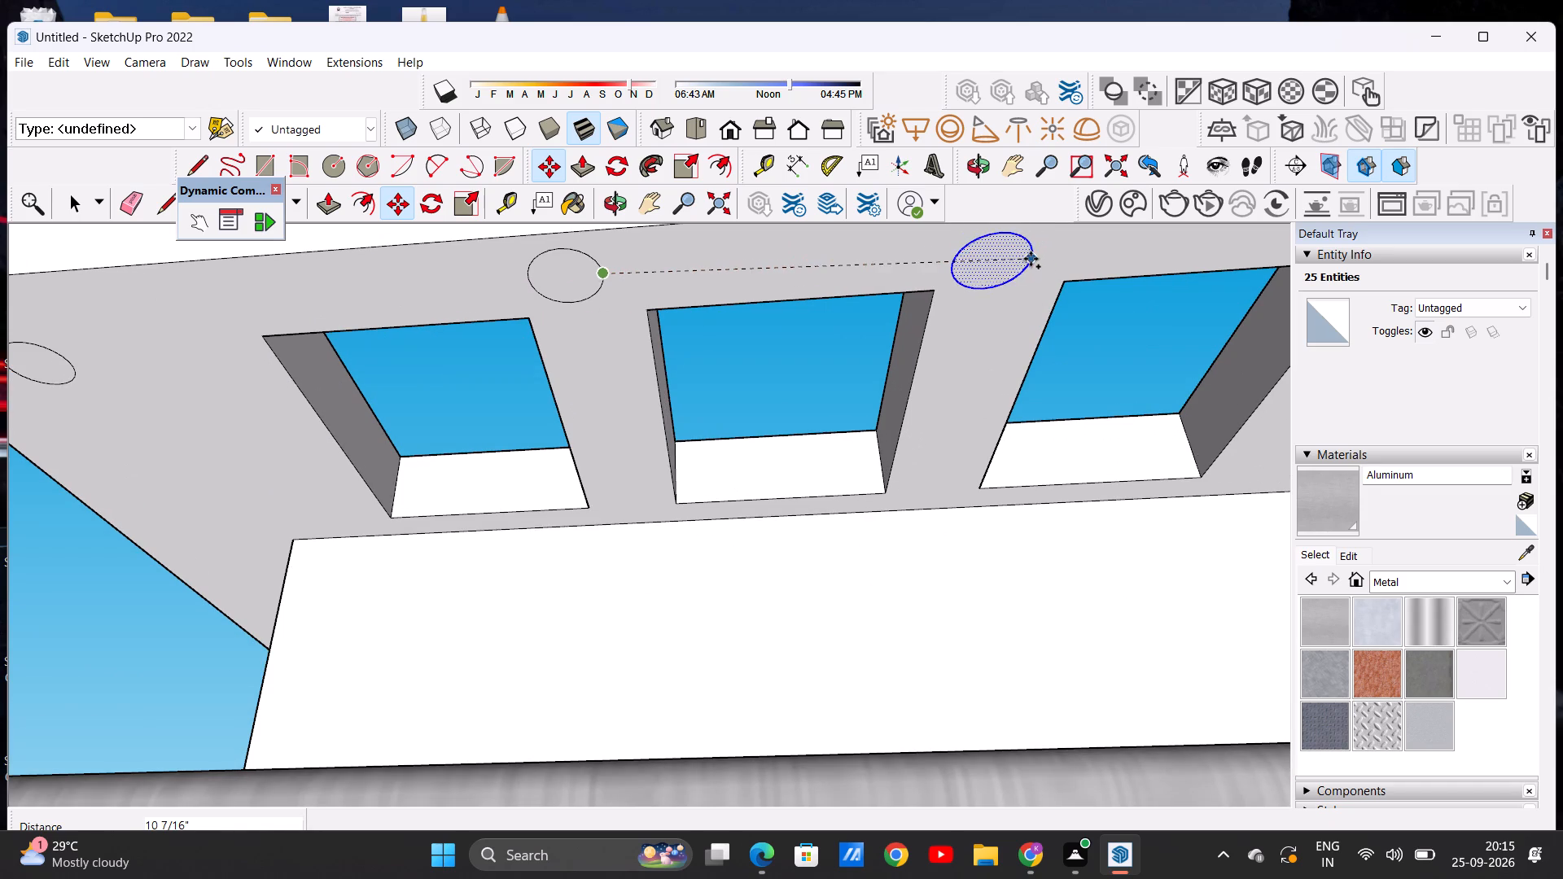
{"action": "left_click", "coordinate": [1036, 249]}
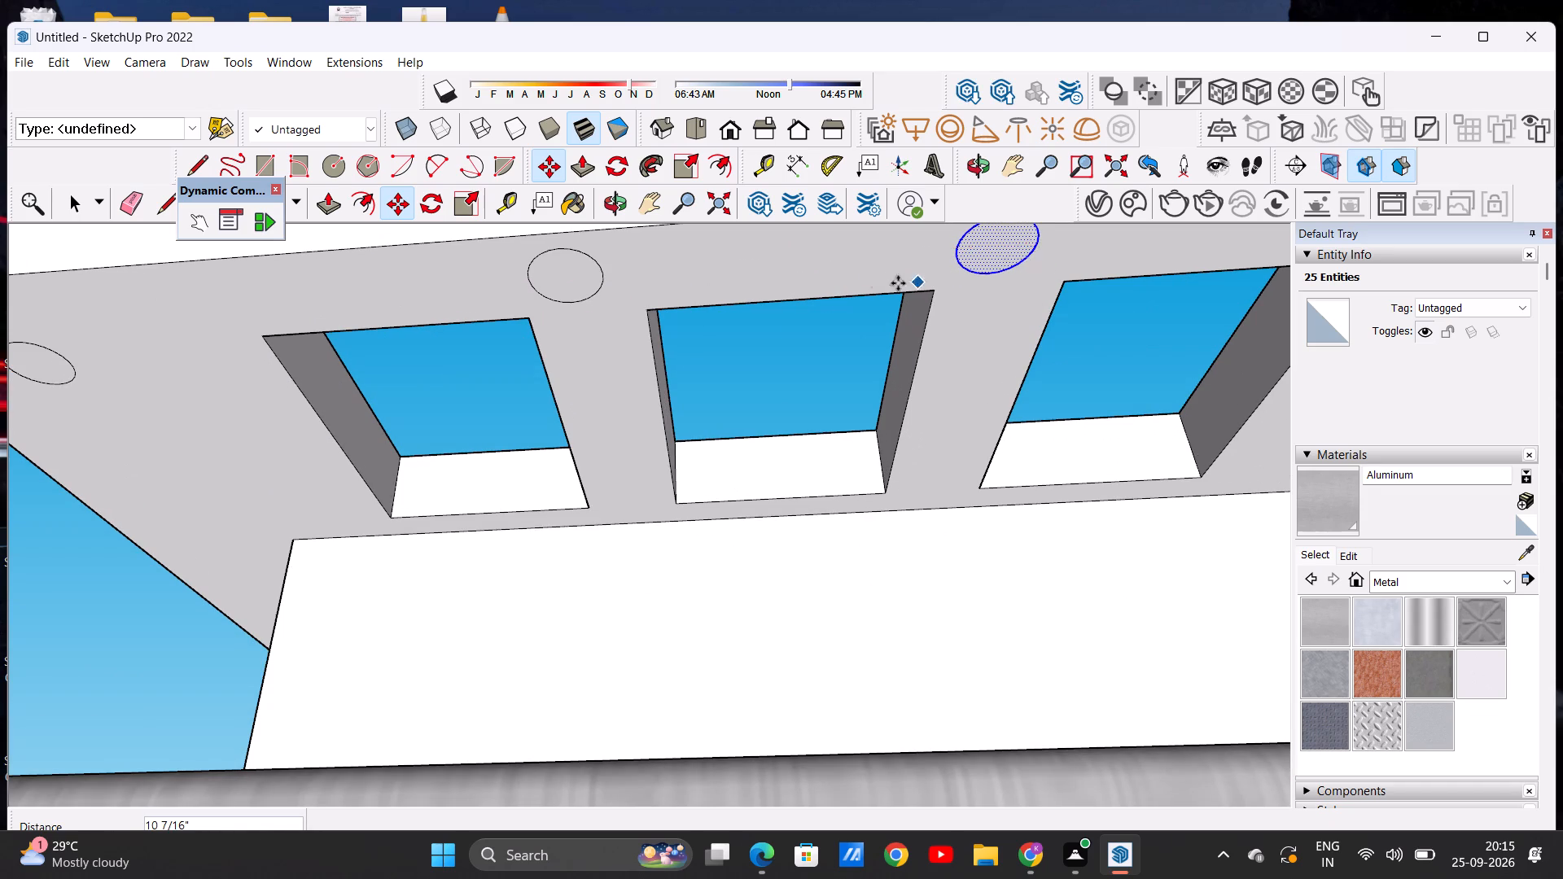
Copy the latest circle about 10 15/16" along the slab's underside, to the front strip between the third and fourth openings.
{"action": "scroll", "coordinate": [840, 313], "scroll_direction": "down", "scroll_amount": 11}
{"action": "scroll", "coordinate": [960, 288], "scroll_direction": "up", "scroll_amount": 7}
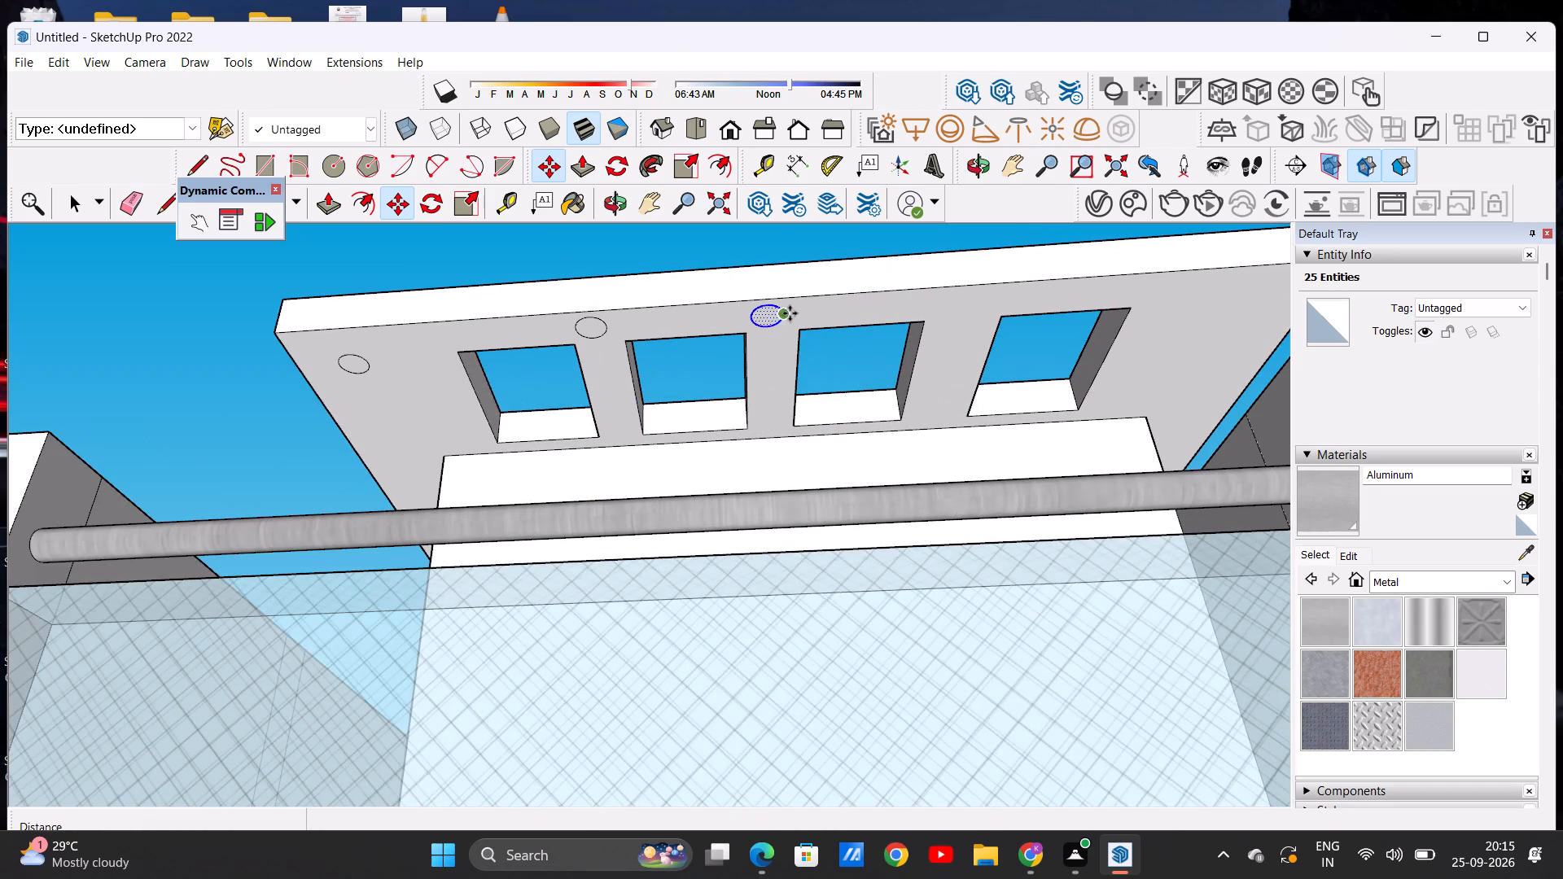
{"action": "left_click", "coordinate": [788, 313]}
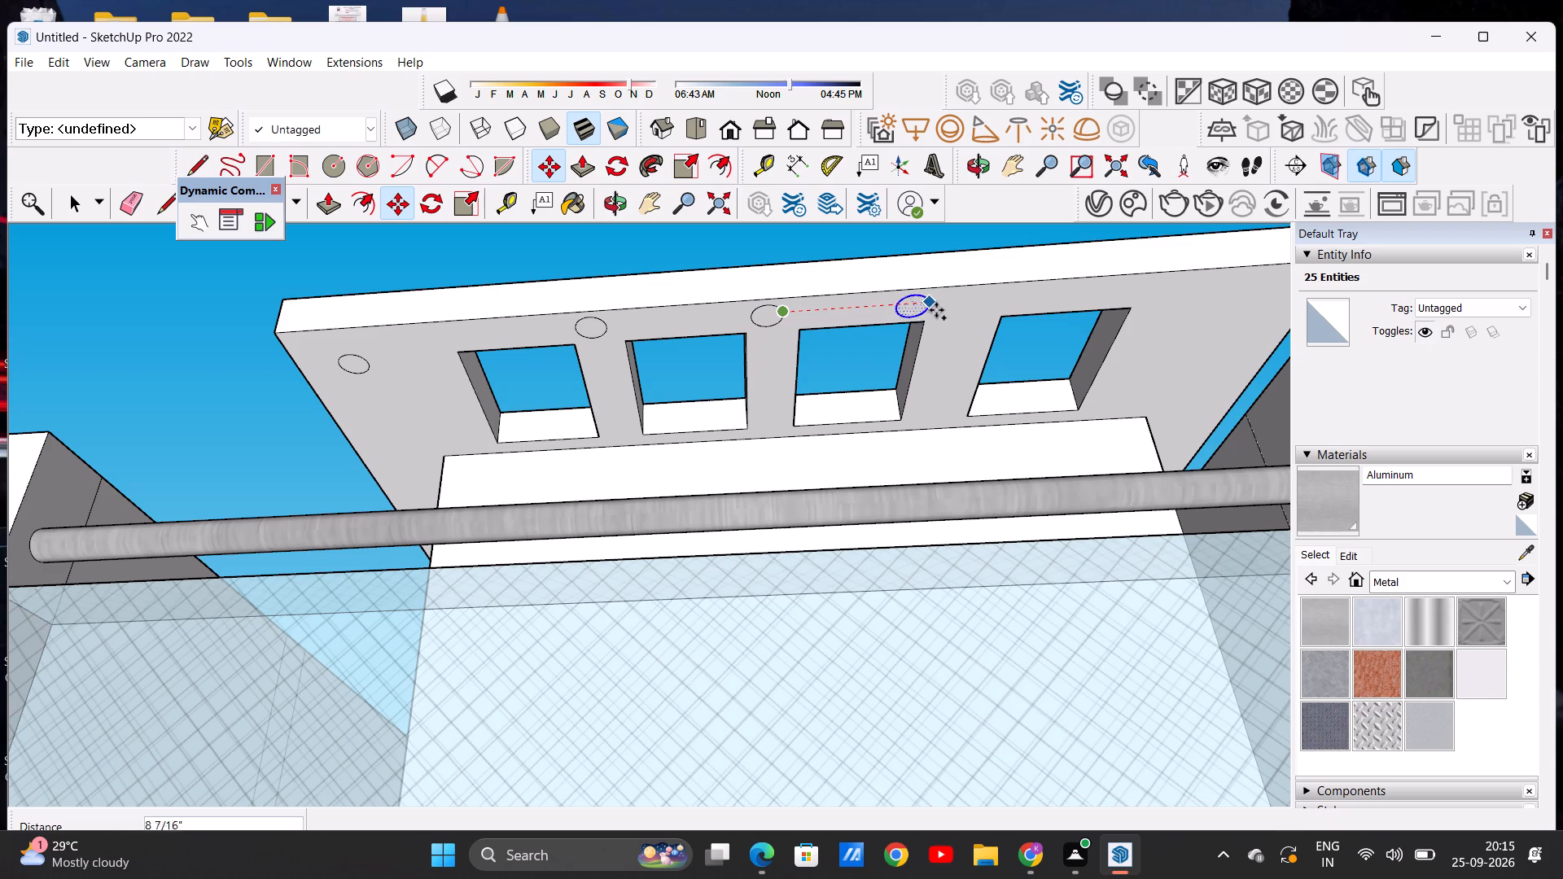
{"action": "left_click", "coordinate": [974, 305]}
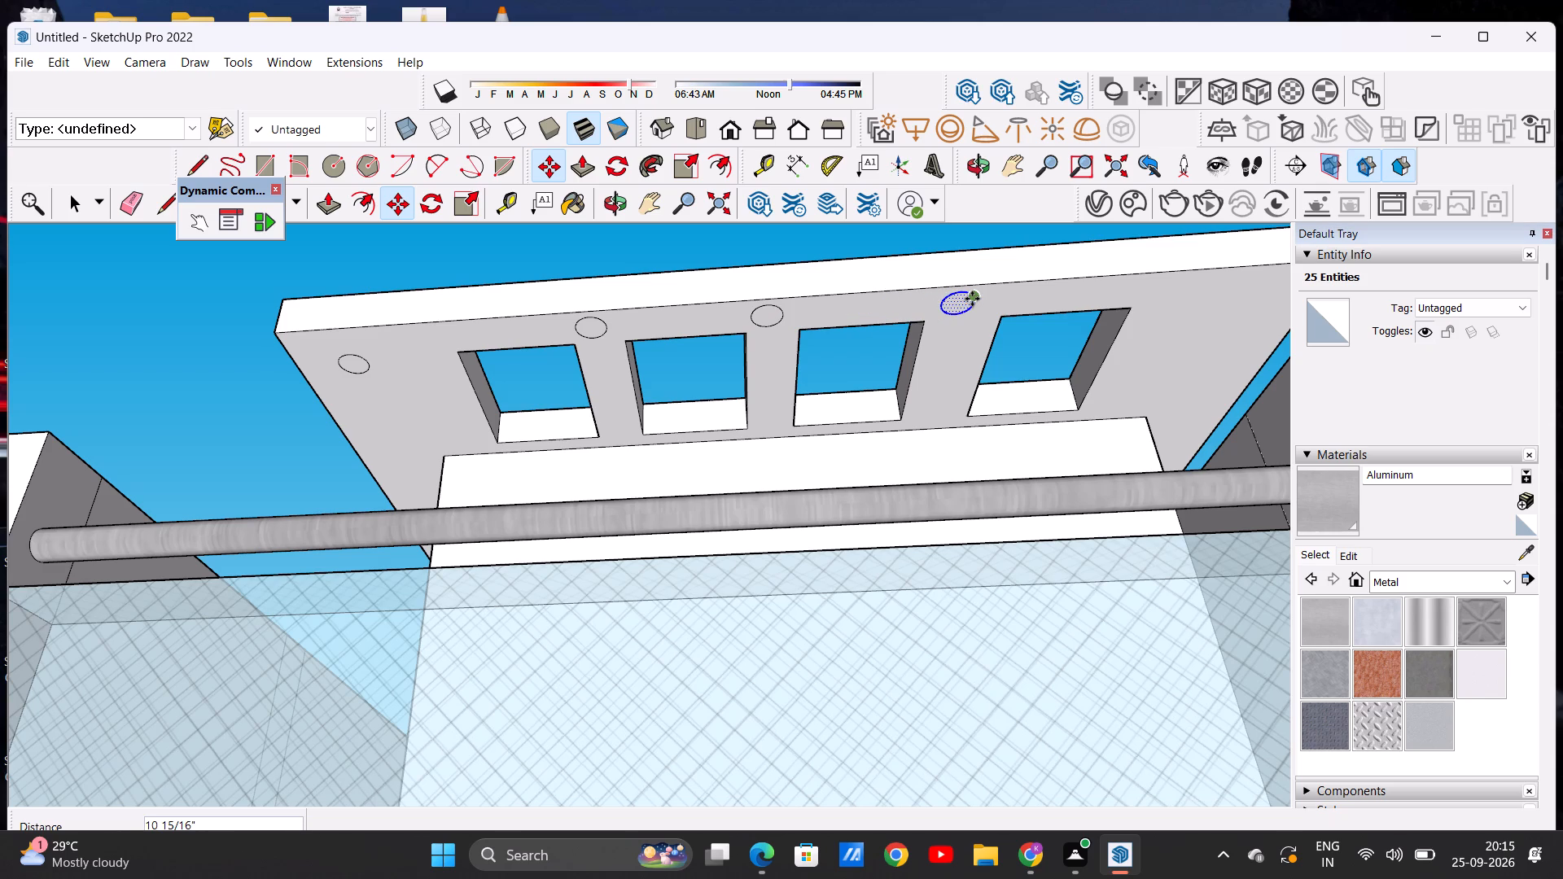
Copy the latest circle about 1' 3 5/8" to the slab's far end beyond the fourth opening, and clear the selection.
{"action": "left_click", "coordinate": [973, 299]}
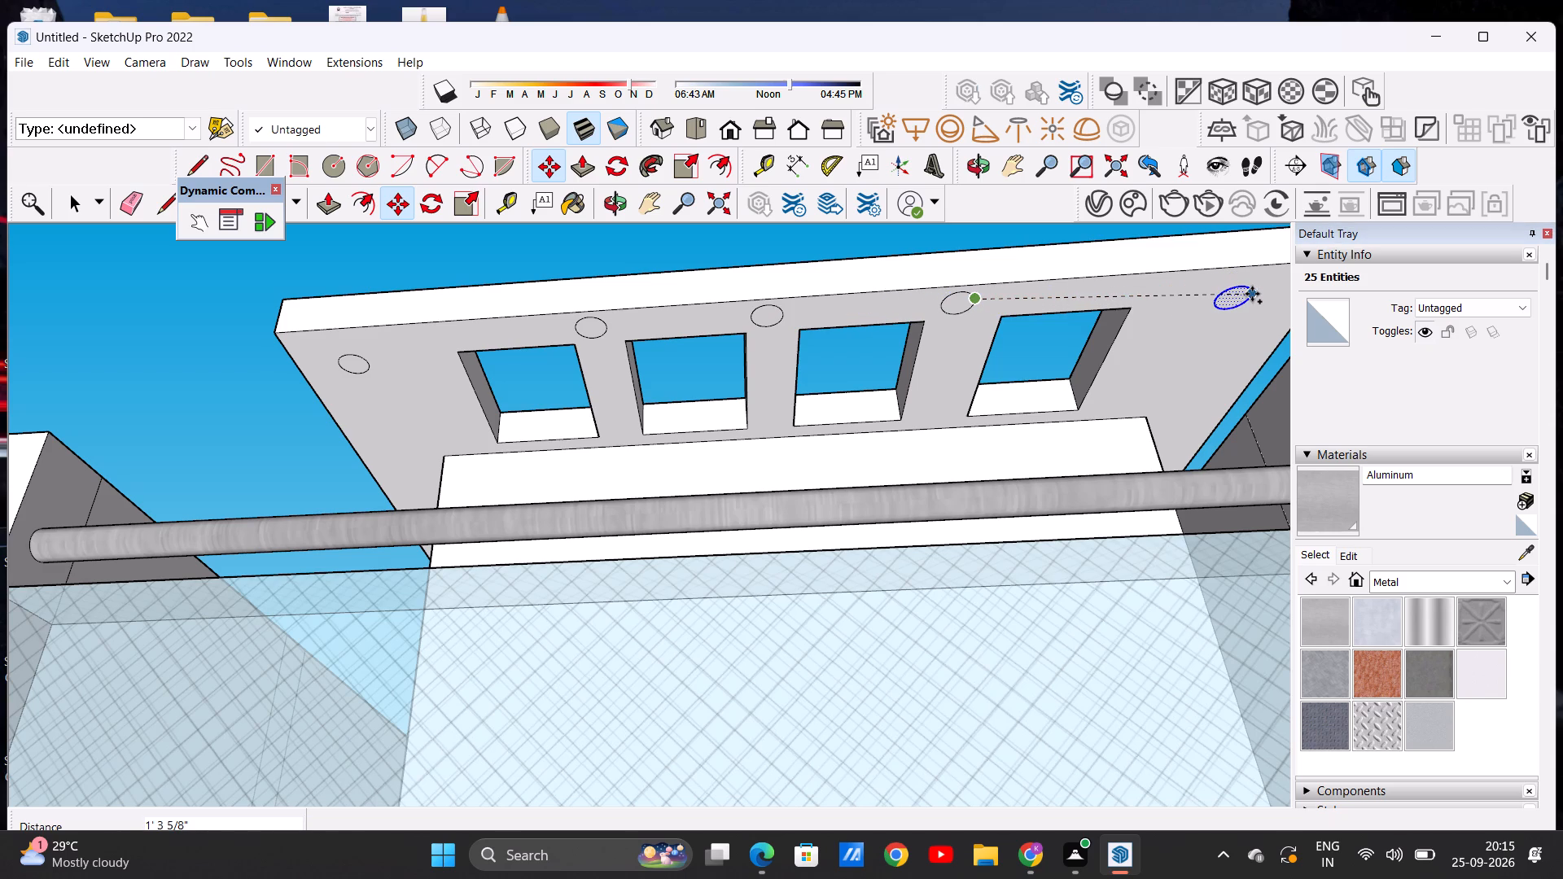
{"action": "left_click", "coordinate": [1252, 294]}
{"action": "key", "text": "space"}
{"action": "scroll", "coordinate": [856, 375], "scroll_direction": "down", "scroll_amount": 7}
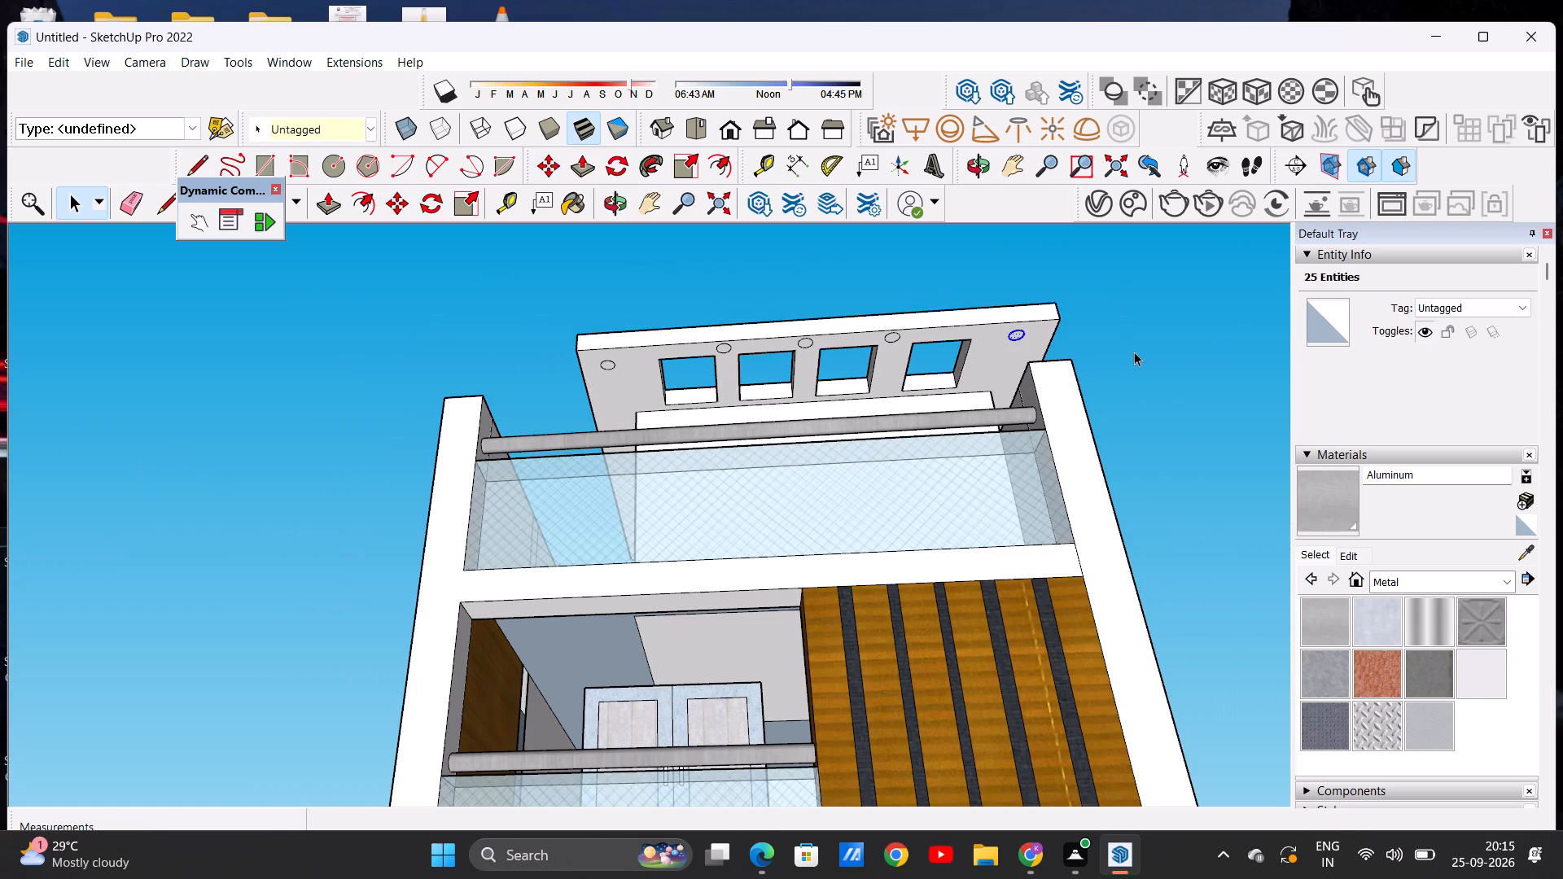
{"action": "left_click", "coordinate": [1155, 356]}
Examine the row of circles and openings on the roof slab's underside from the front, side and below.
{"action": "middle_click_drag", "start_coordinate": [857, 363], "coordinate": [588, 421]}
{"action": "middle_click_drag", "start_coordinate": [576, 414], "coordinate": [668, 473]}
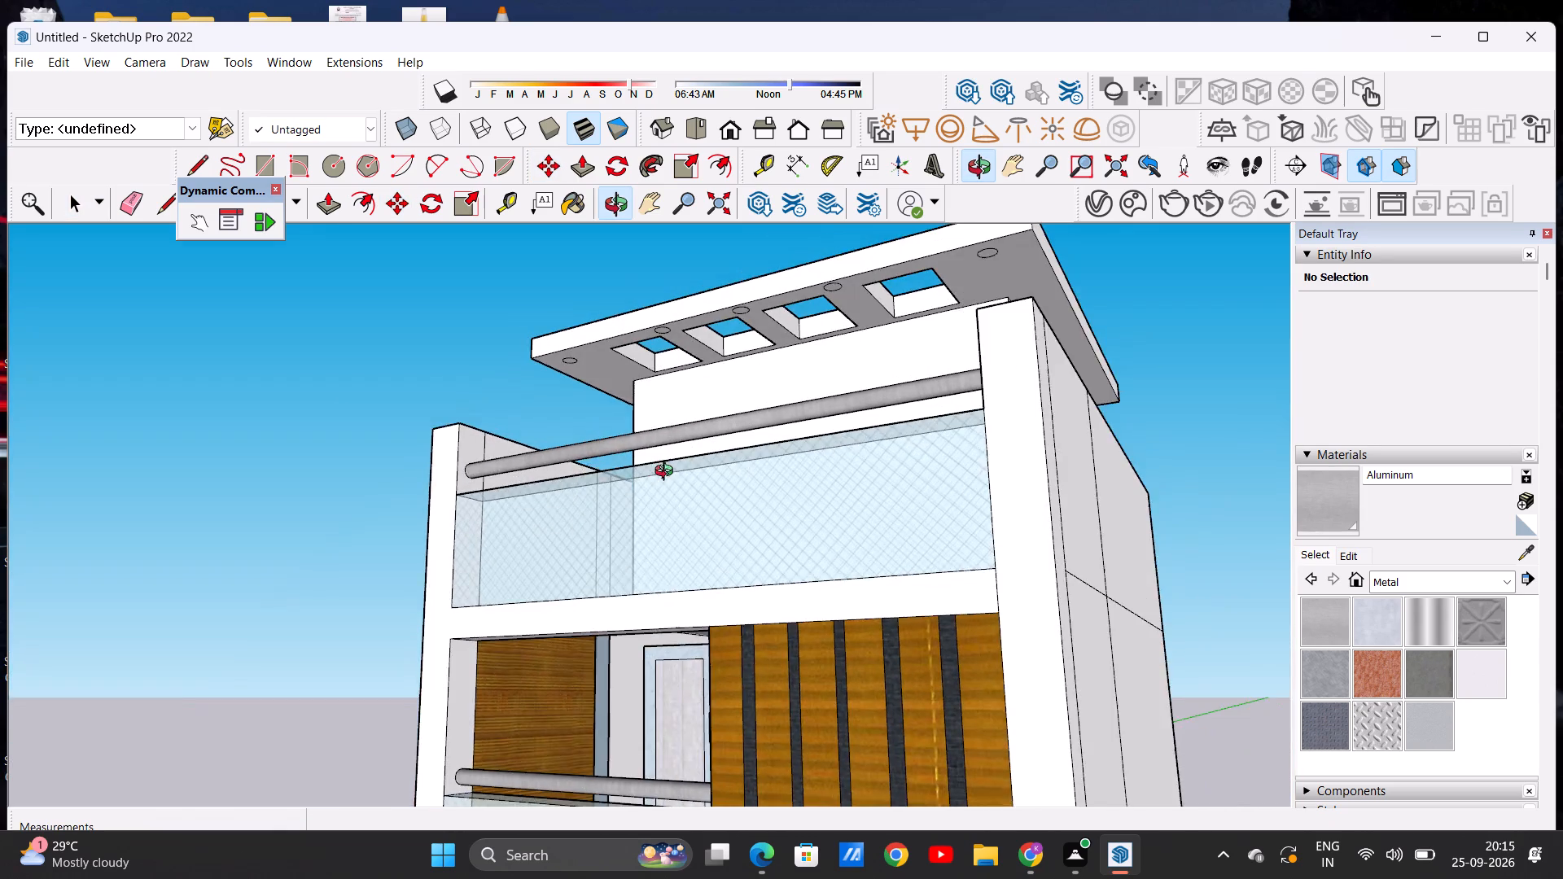
{"action": "middle_click_drag", "start_coordinate": [668, 473], "coordinate": [676, 487]}
{"action": "scroll", "coordinate": [622, 395], "scroll_direction": "up", "scroll_amount": 3}
{"action": "middle_click_drag", "start_coordinate": [588, 384], "coordinate": [707, 318]}
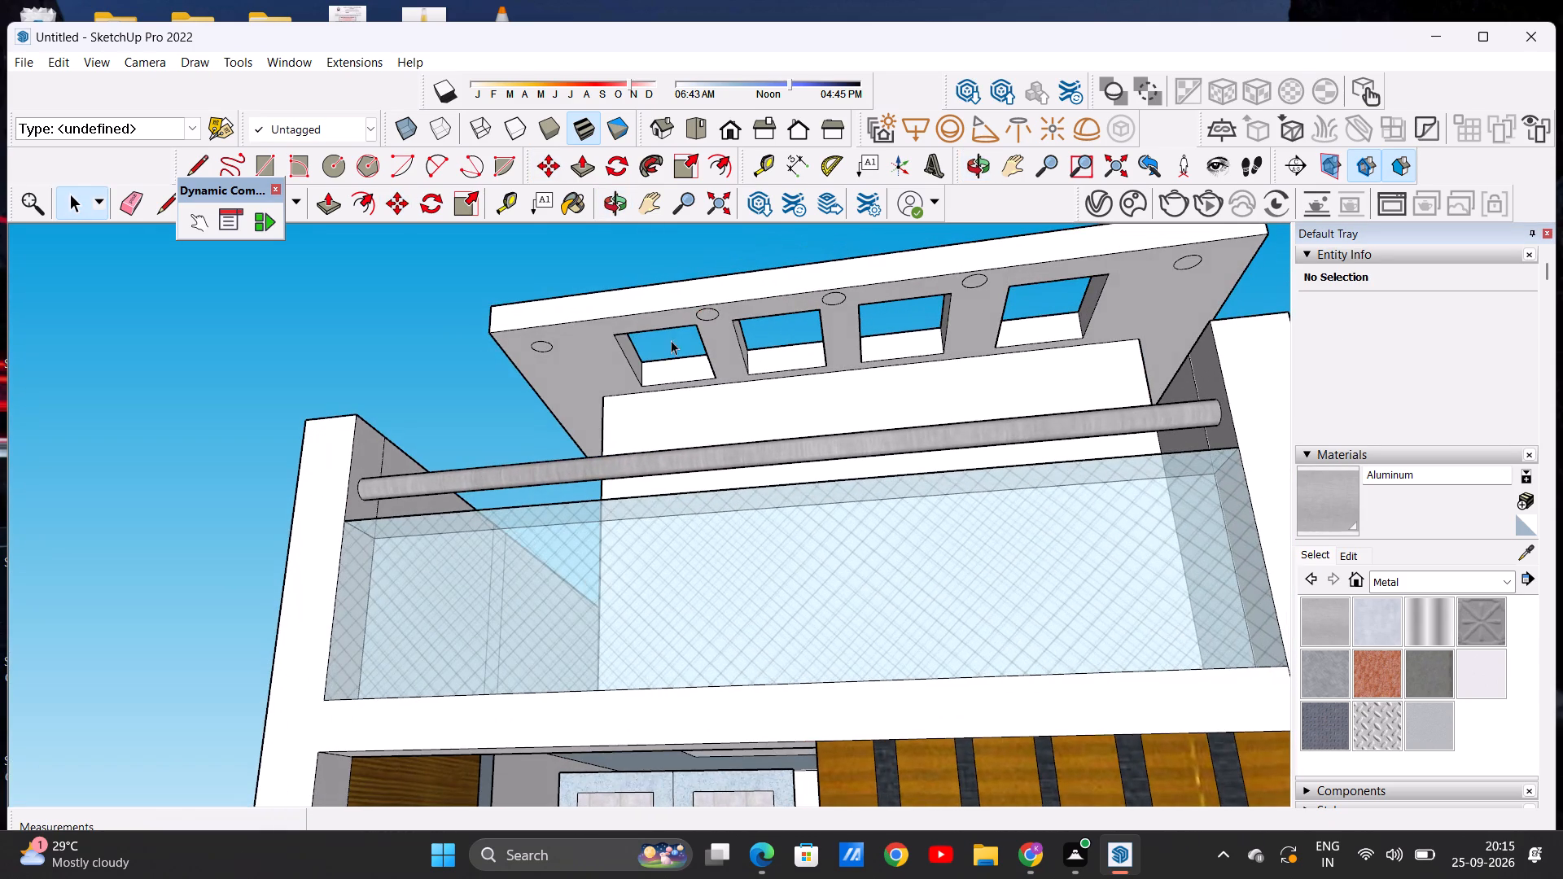
{"action": "middle_click_drag", "start_coordinate": [584, 361], "coordinate": [582, 317]}
{"action": "scroll", "coordinate": [584, 354], "scroll_direction": "down", "scroll_amount": 7}
{"action": "middle_click_drag", "start_coordinate": [575, 374], "coordinate": [669, 441]}
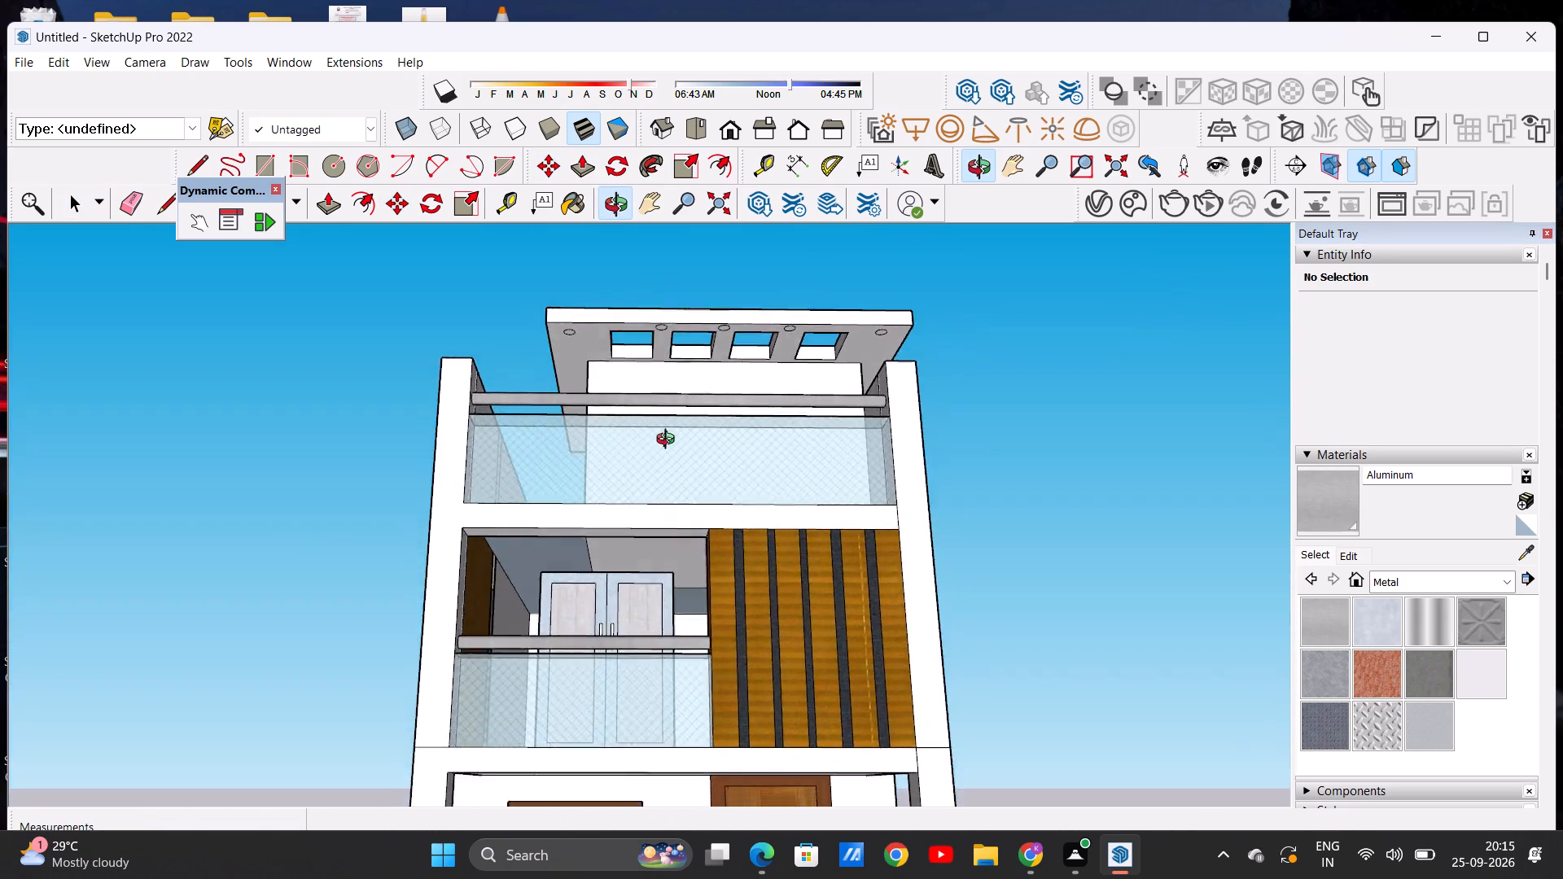
{"action": "middle_click_drag", "start_coordinate": [669, 441], "coordinate": [635, 356]}
{"action": "scroll", "coordinate": [616, 365], "scroll_direction": "up", "scroll_amount": 2}
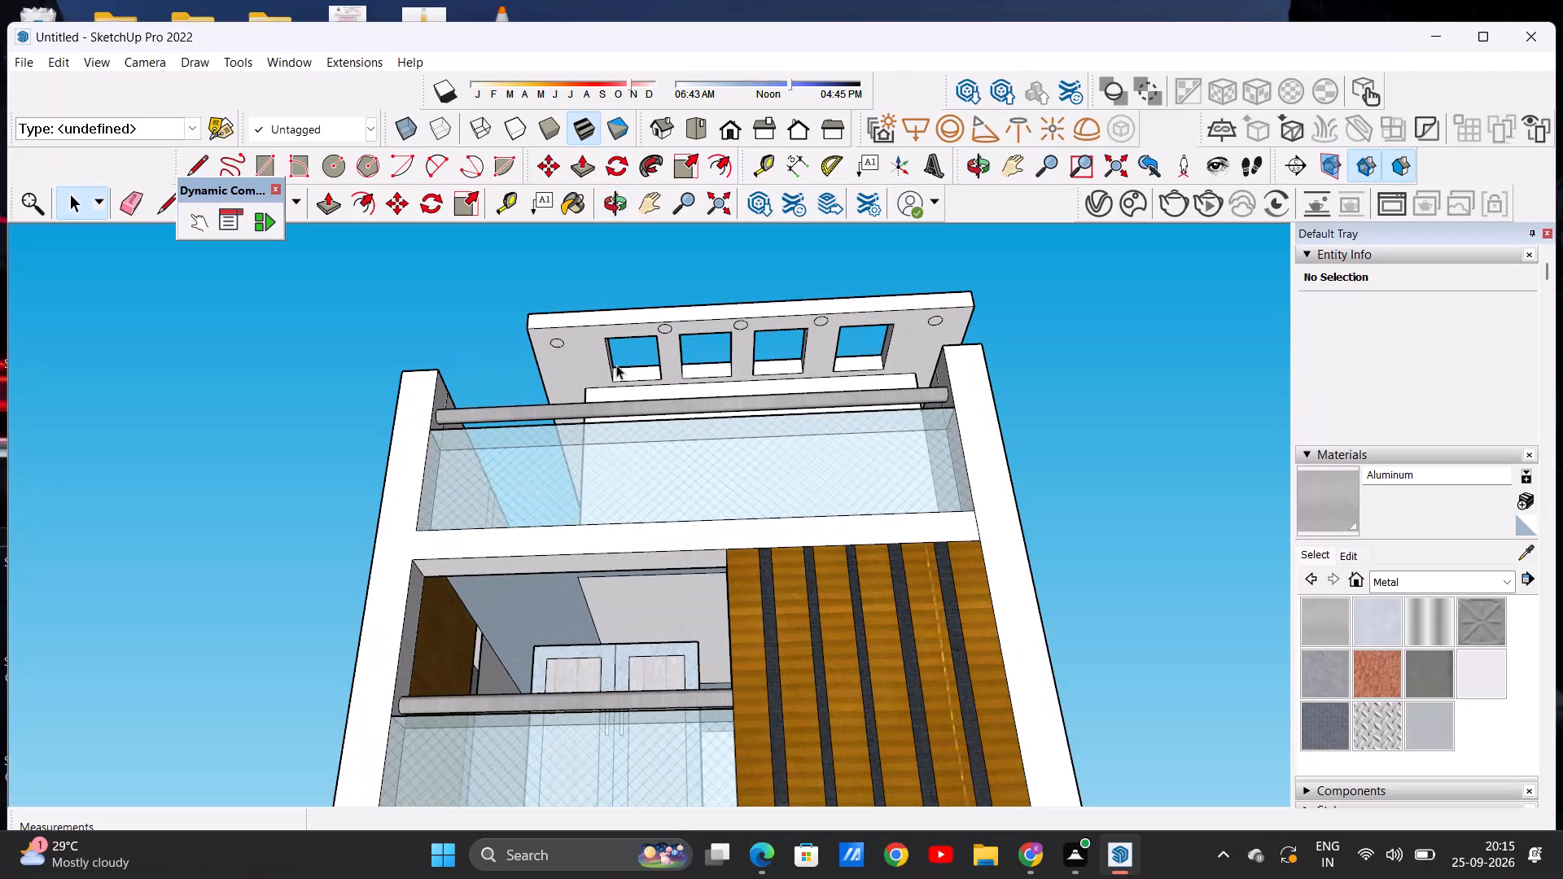
Paint the roof slab's front edge and underside with Color A08 from the Colors collection, leaving the circles unpainted.
{"action": "left_click", "coordinate": [1501, 583]}
{"action": "left_click", "coordinate": [1519, 647]}
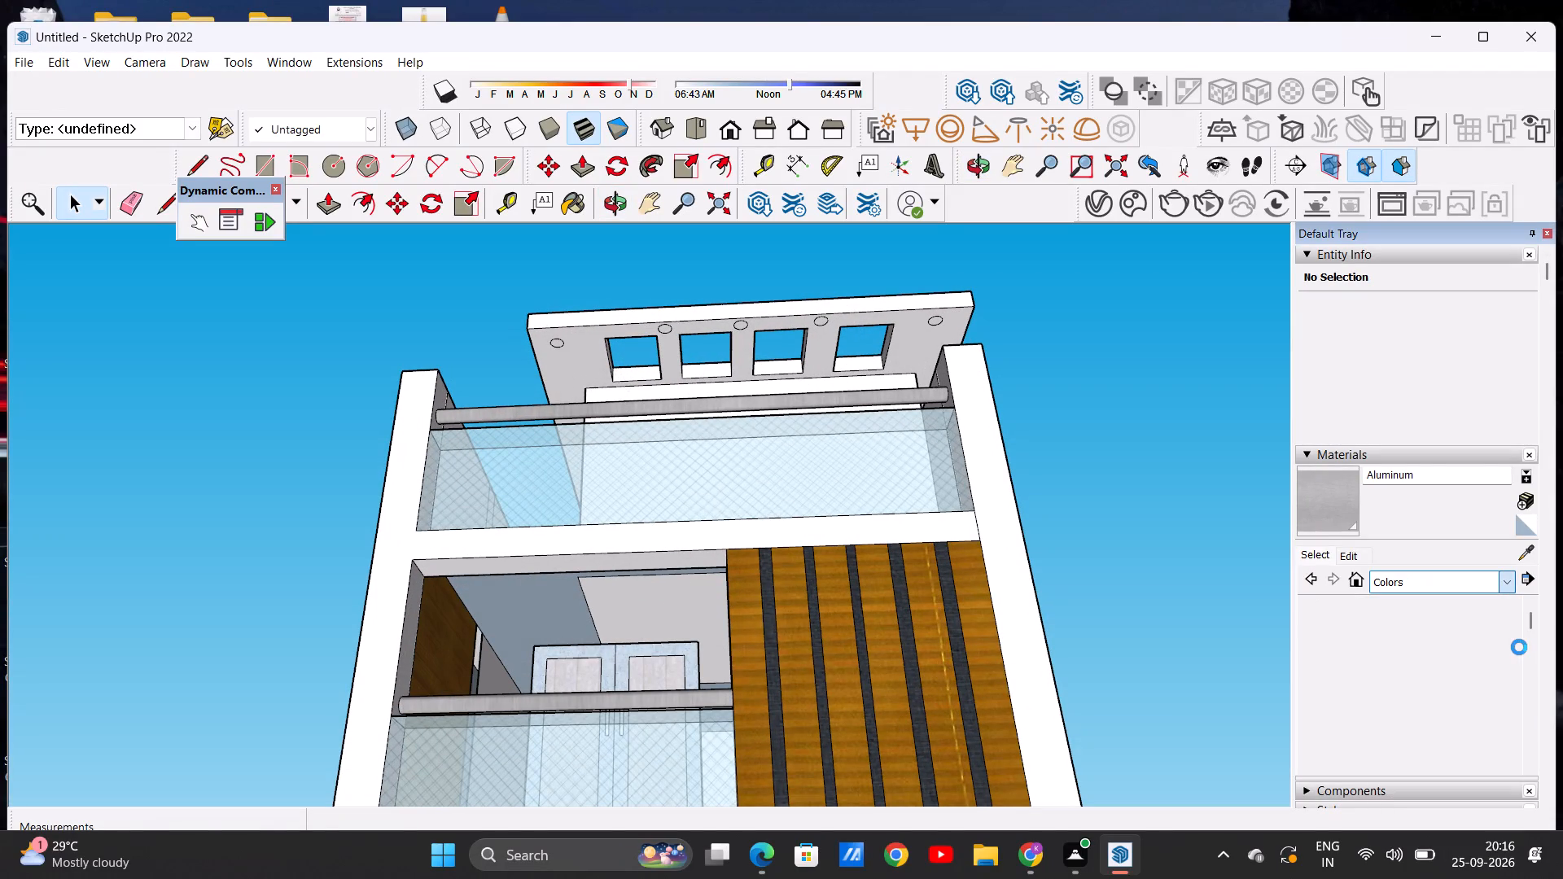
{"action": "left_click", "coordinate": [1489, 663]}
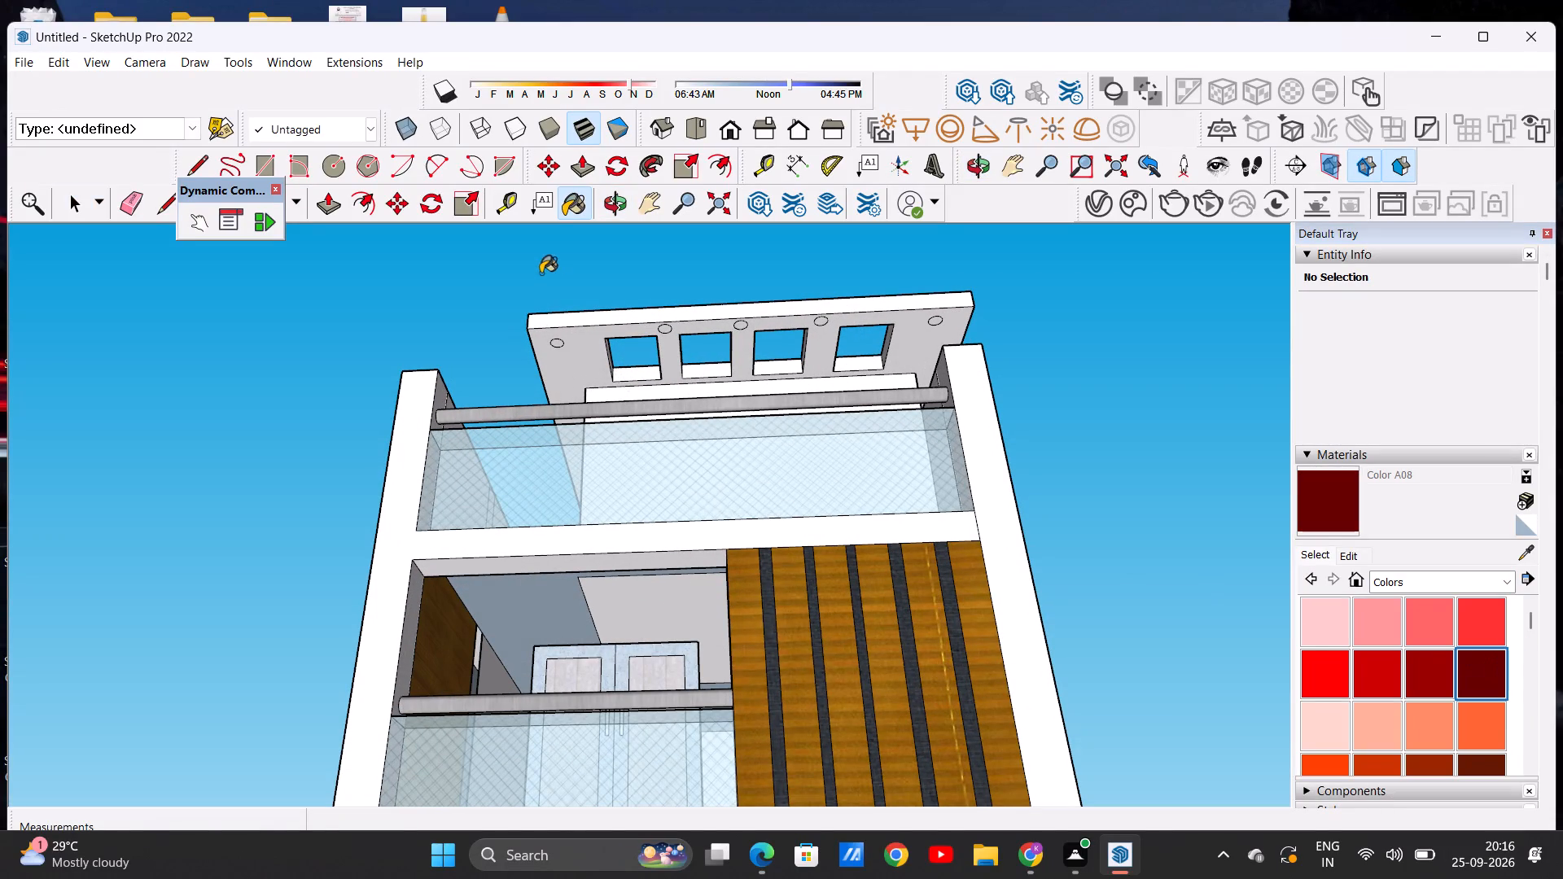
{"action": "scroll", "coordinate": [541, 273], "scroll_direction": "up", "scroll_amount": 5}
{"action": "left_click", "coordinate": [605, 352]}
{"action": "left_click", "coordinate": [602, 398]}
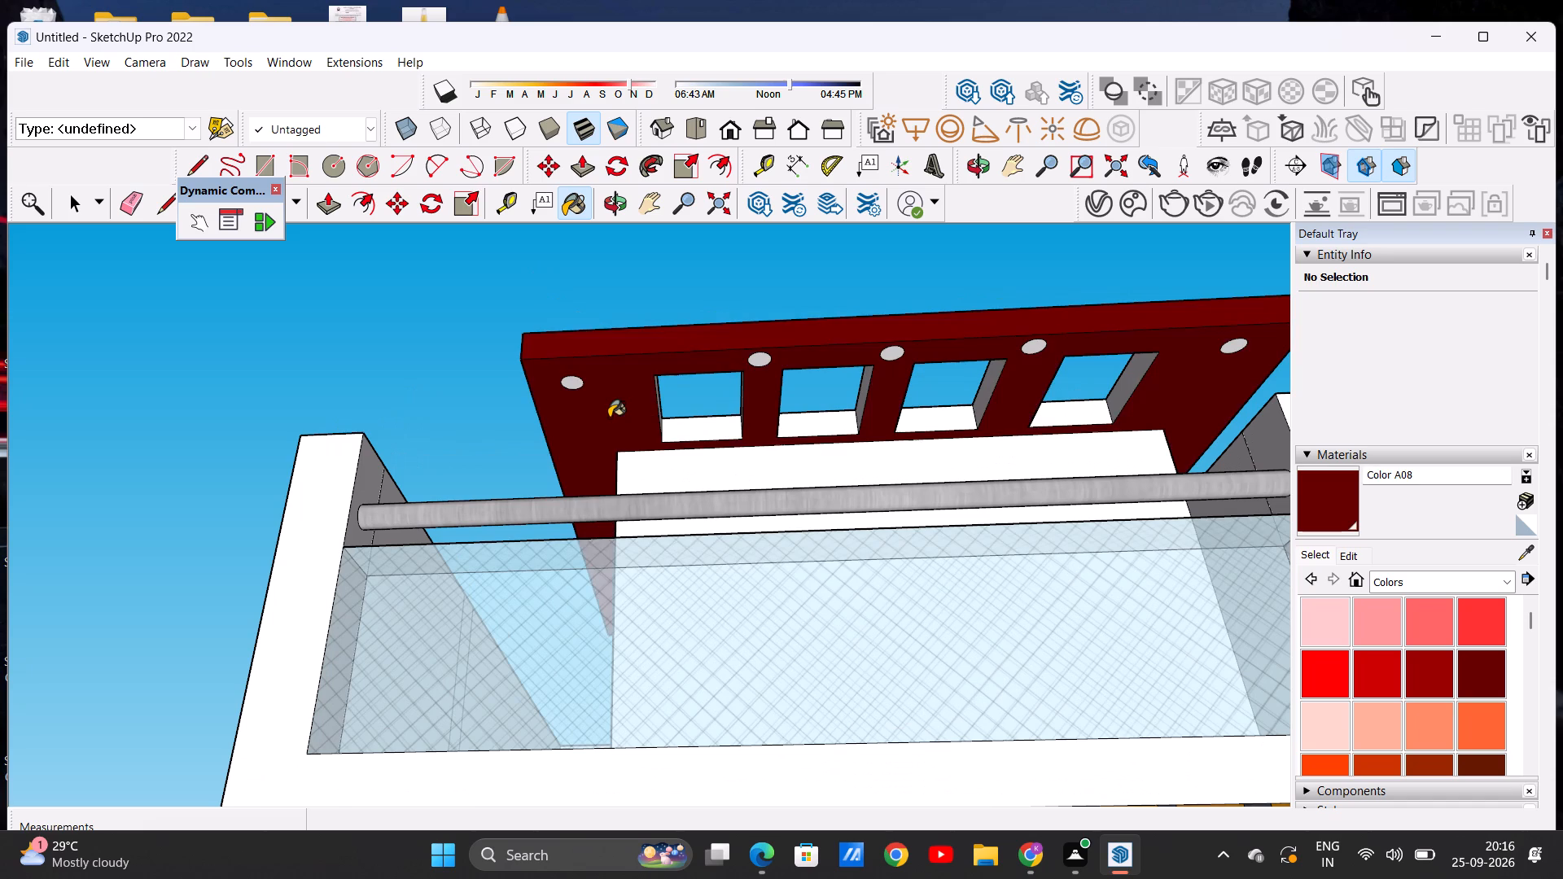
Paint the roof slab's two side edges with the same dark red Color A08.
{"action": "scroll", "coordinate": [621, 365], "scroll_direction": "down", "scroll_amount": 5}
{"action": "middle_click_drag", "start_coordinate": [653, 412], "coordinate": [672, 508]}
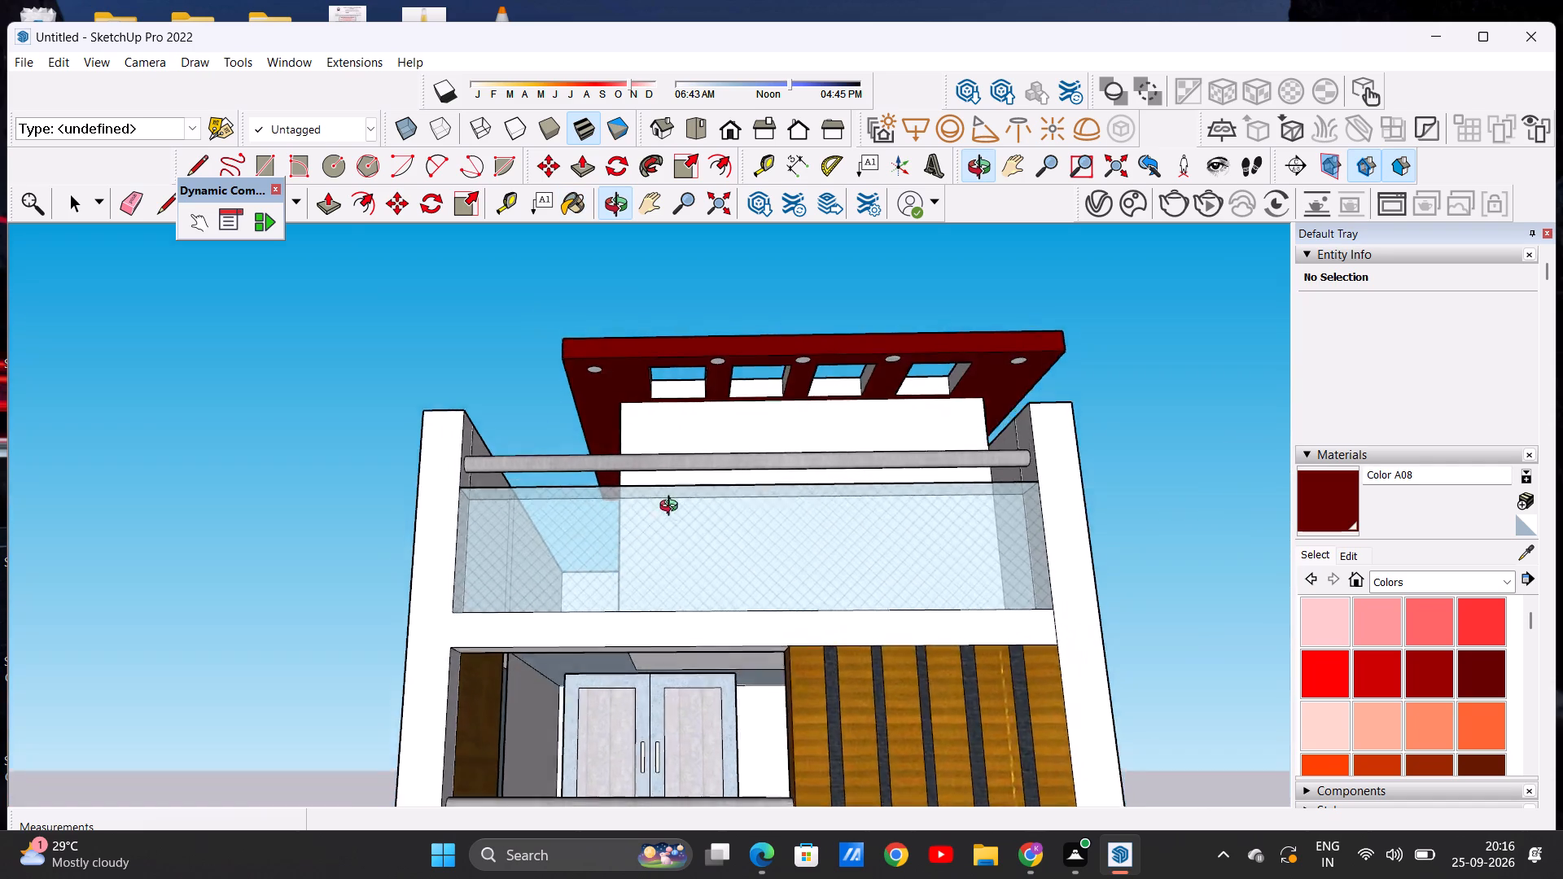
{"action": "middle_click_drag", "start_coordinate": [672, 508], "coordinate": [669, 628]}
{"action": "middle_click_drag", "start_coordinate": [669, 628], "coordinate": [654, 335]}
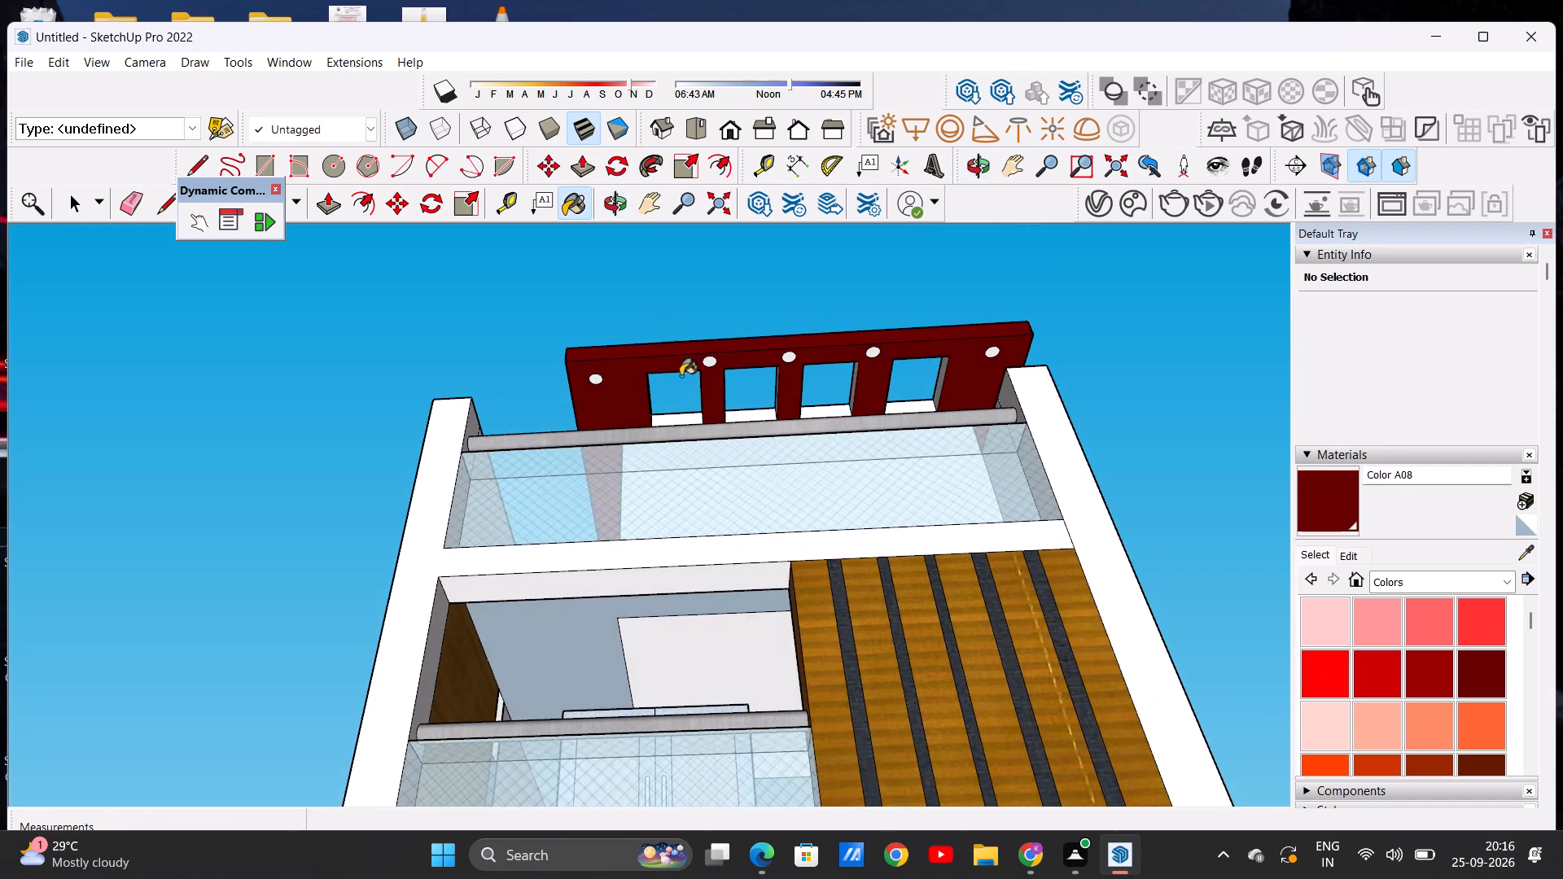
{"action": "scroll", "coordinate": [705, 408], "scroll_direction": "up", "scroll_amount": 7}
{"action": "middle_click_drag", "start_coordinate": [685, 413], "coordinate": [710, 583]}
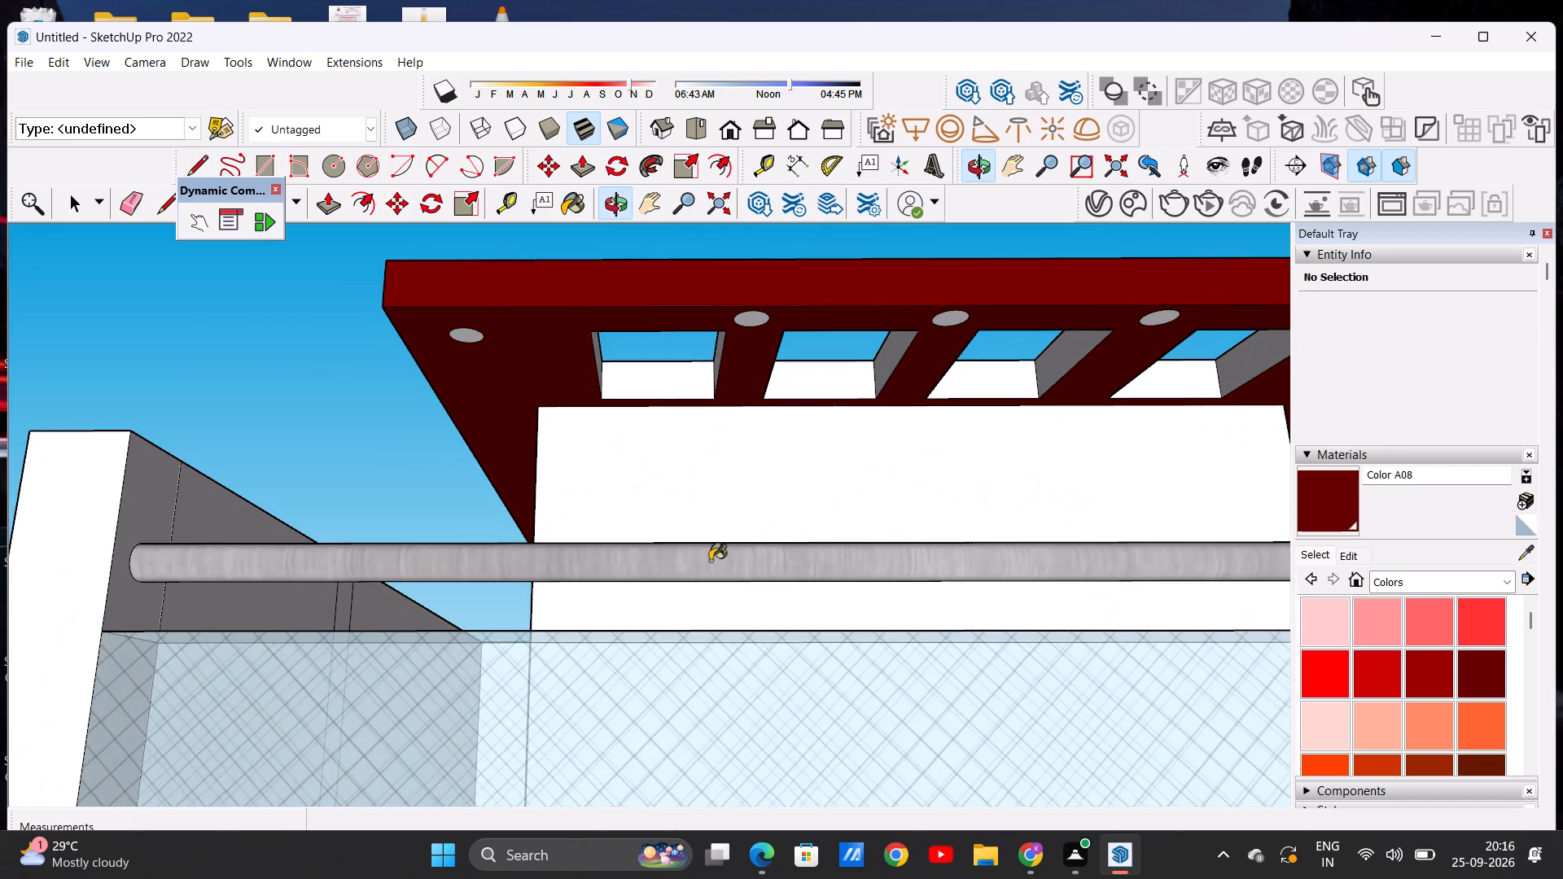
{"action": "scroll", "coordinate": [689, 438], "scroll_direction": "down", "scroll_amount": 6}
{"action": "middle_click_drag", "start_coordinate": [689, 447], "coordinate": [683, 571]}
{"action": "middle_click_drag", "start_coordinate": [702, 487], "coordinate": [843, 574]}
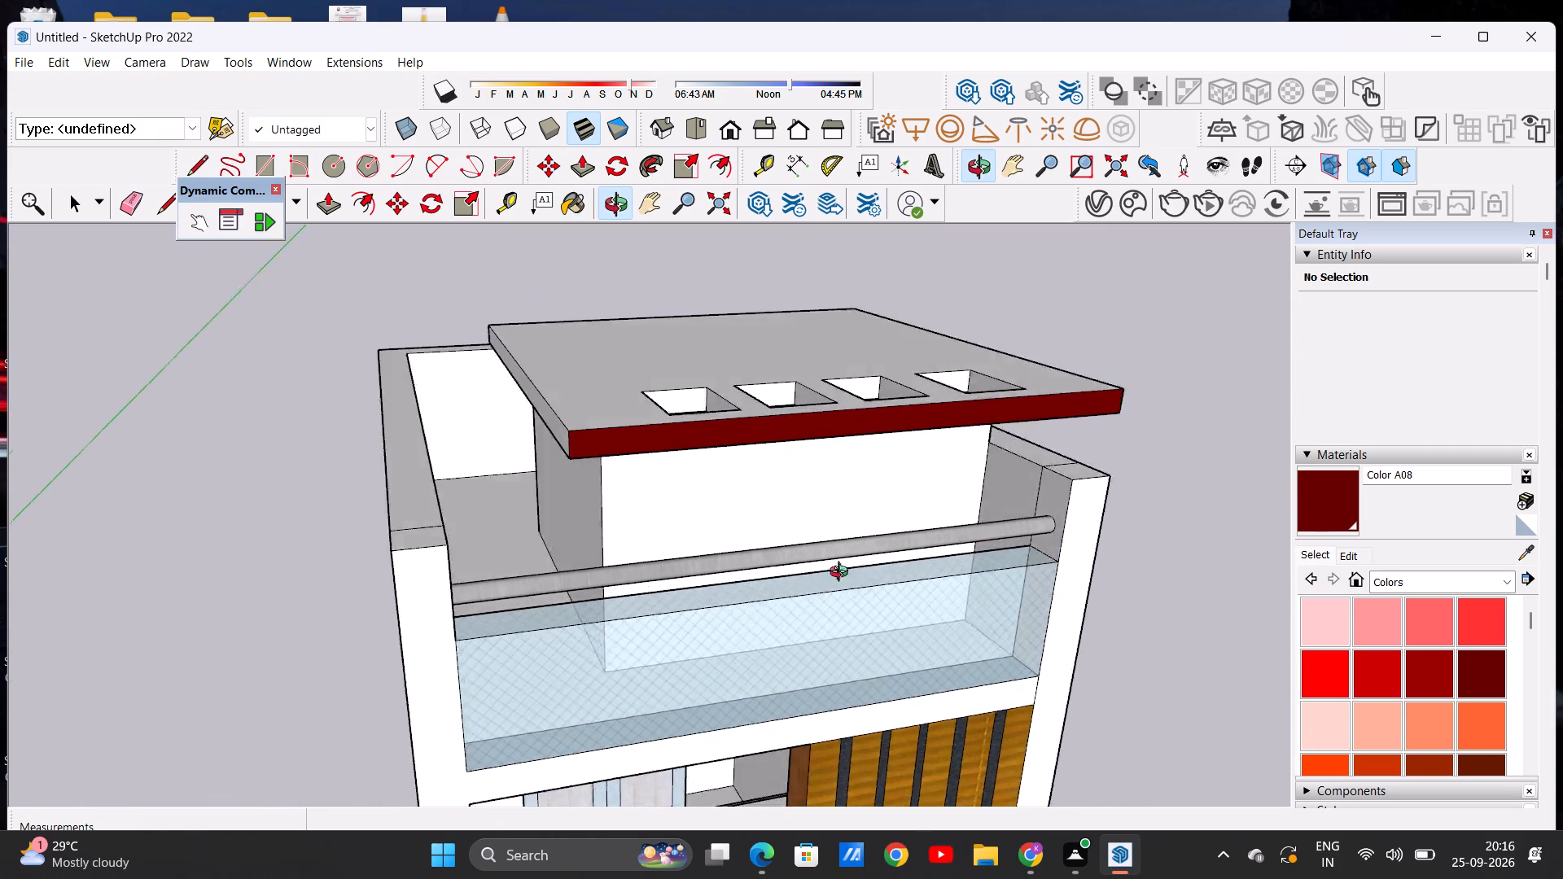
{"action": "middle_click_drag", "start_coordinate": [843, 574], "coordinate": [930, 538]}
{"action": "scroll", "coordinate": [711, 418], "scroll_direction": "up", "scroll_amount": 4}
{"action": "left_click", "coordinate": [560, 406]}
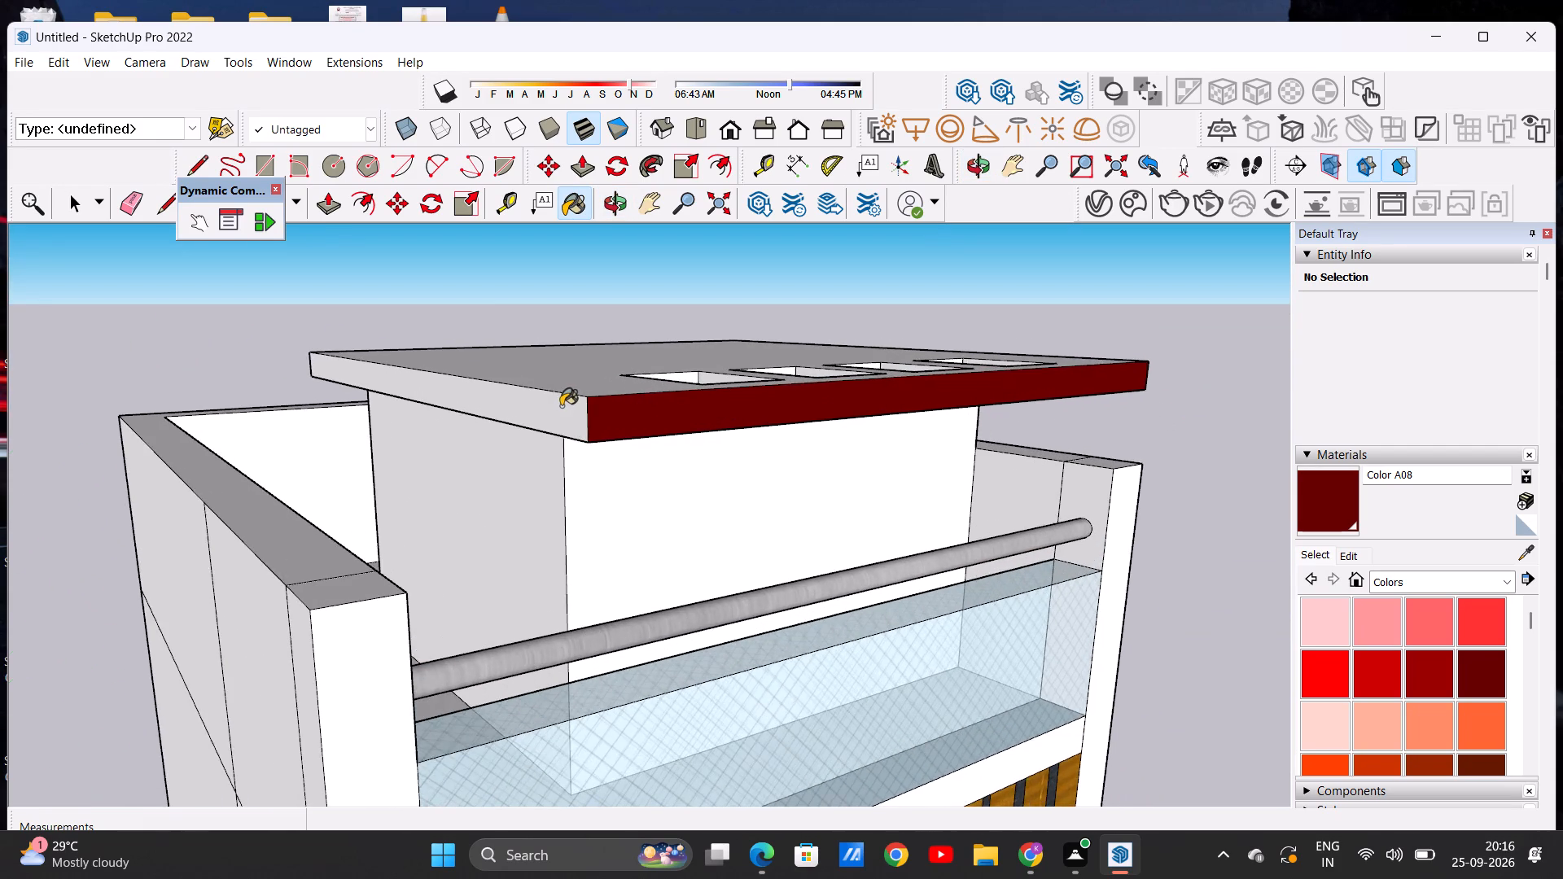
{"action": "scroll", "coordinate": [729, 400], "scroll_direction": "down", "scroll_amount": 8}
{"action": "middle_click_drag", "start_coordinate": [1151, 420], "coordinate": [518, 449]}
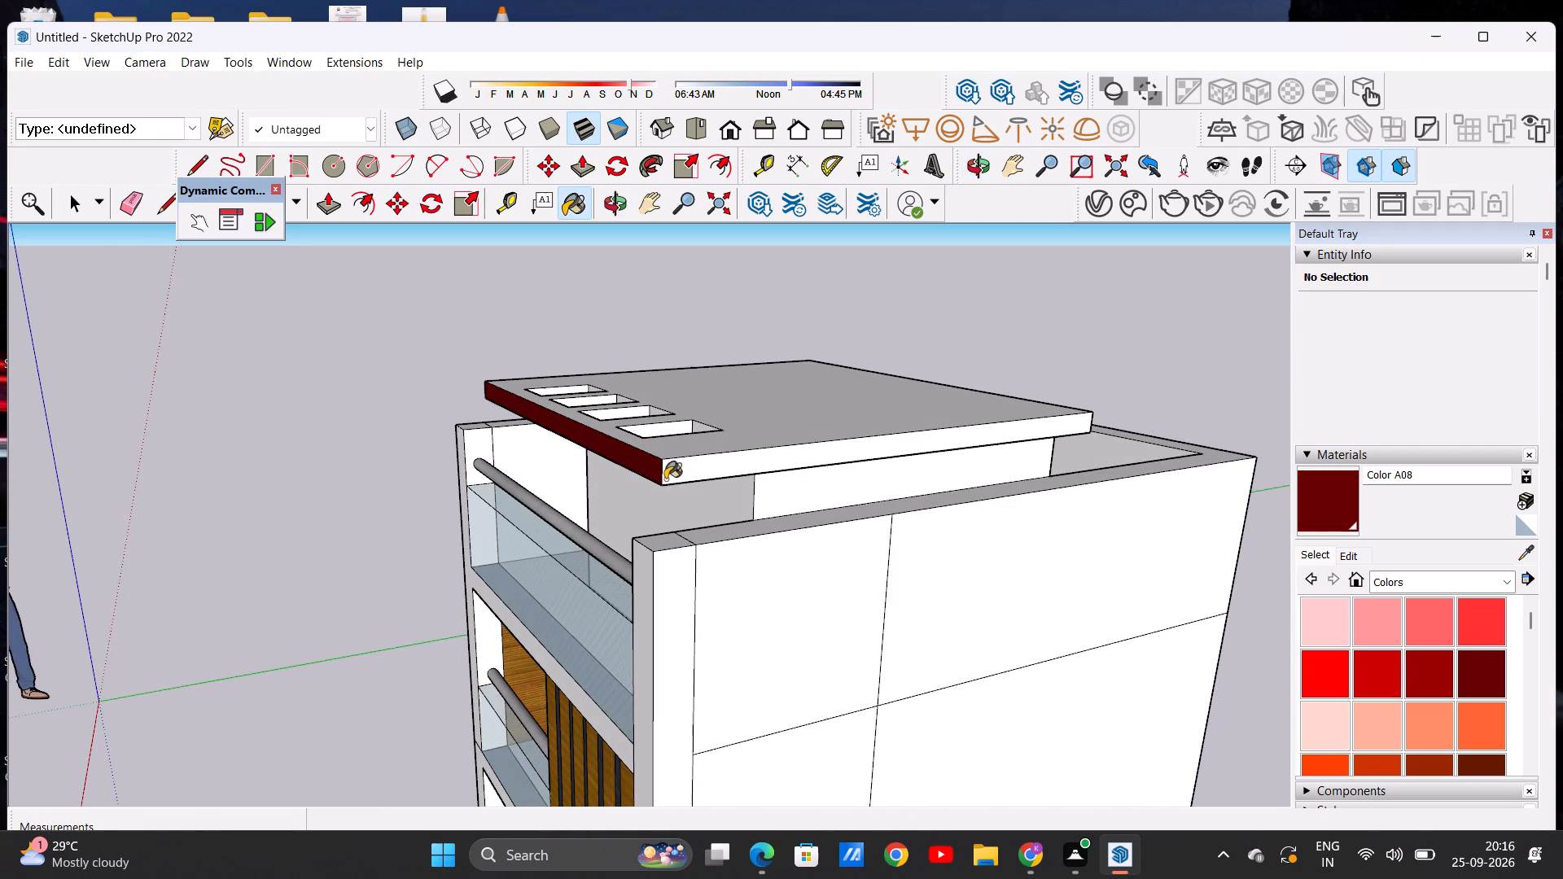
{"action": "left_click", "coordinate": [673, 476]}
Examine the painted roof slab from the rear, front, below and above.
{"action": "middle_click_drag", "start_coordinate": [853, 450], "coordinate": [331, 471]}
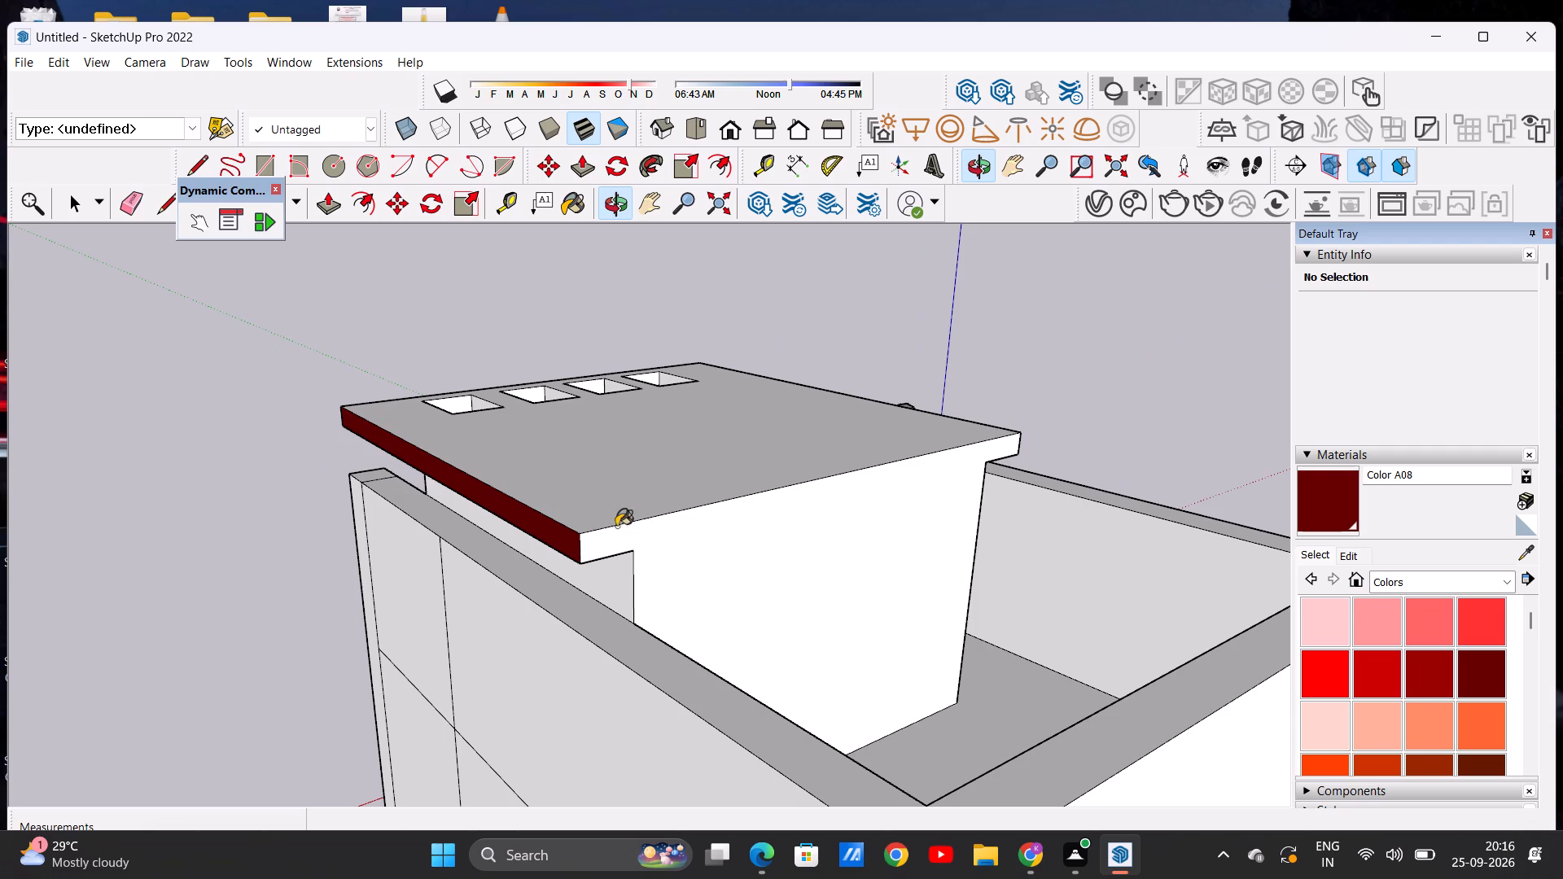
{"action": "scroll", "coordinate": [694, 510], "scroll_direction": "down", "scroll_amount": 5}
{"action": "middle_click_drag", "start_coordinate": [474, 488], "coordinate": [1178, 492]}
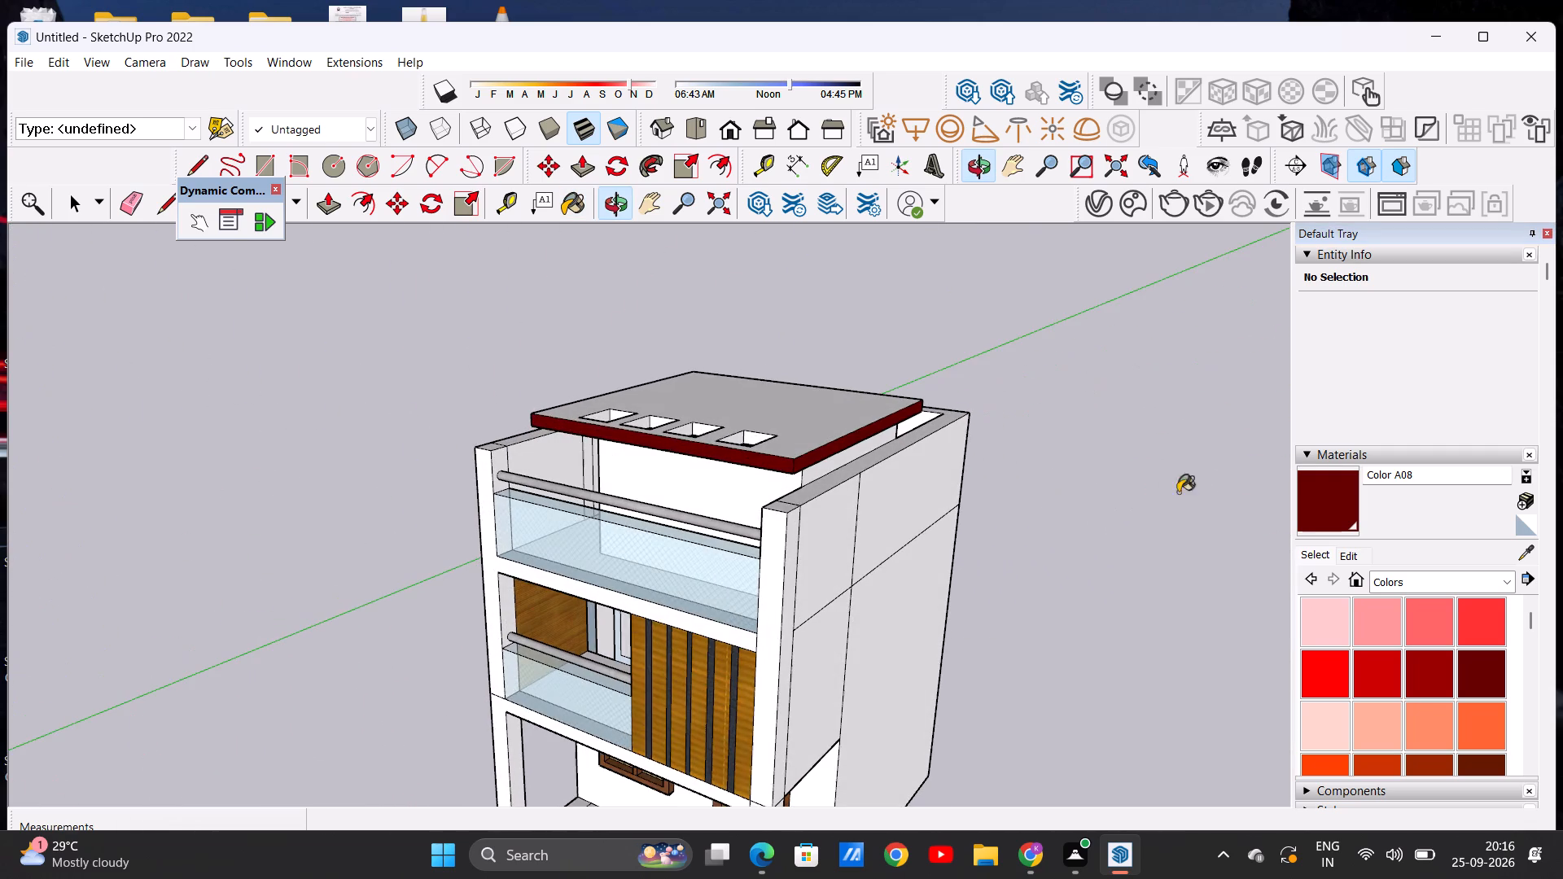
{"action": "middle_click_drag", "start_coordinate": [706, 530], "coordinate": [882, 342]}
{"action": "middle_click_drag", "start_coordinate": [687, 466], "coordinate": [665, 360]}
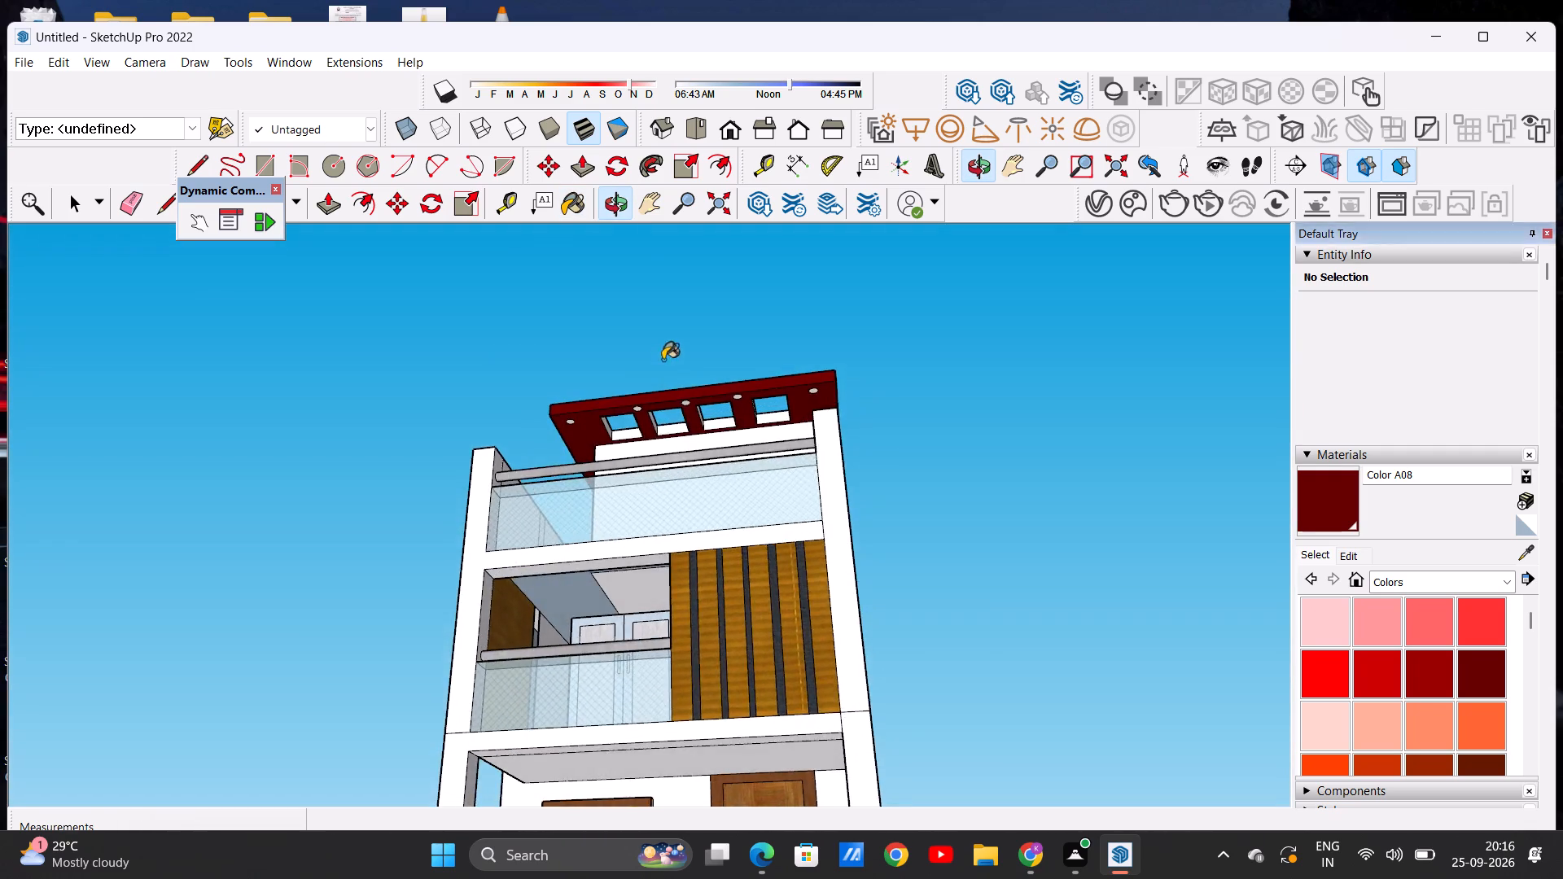
{"action": "scroll", "coordinate": [593, 420], "scroll_direction": "up", "scroll_amount": 11}
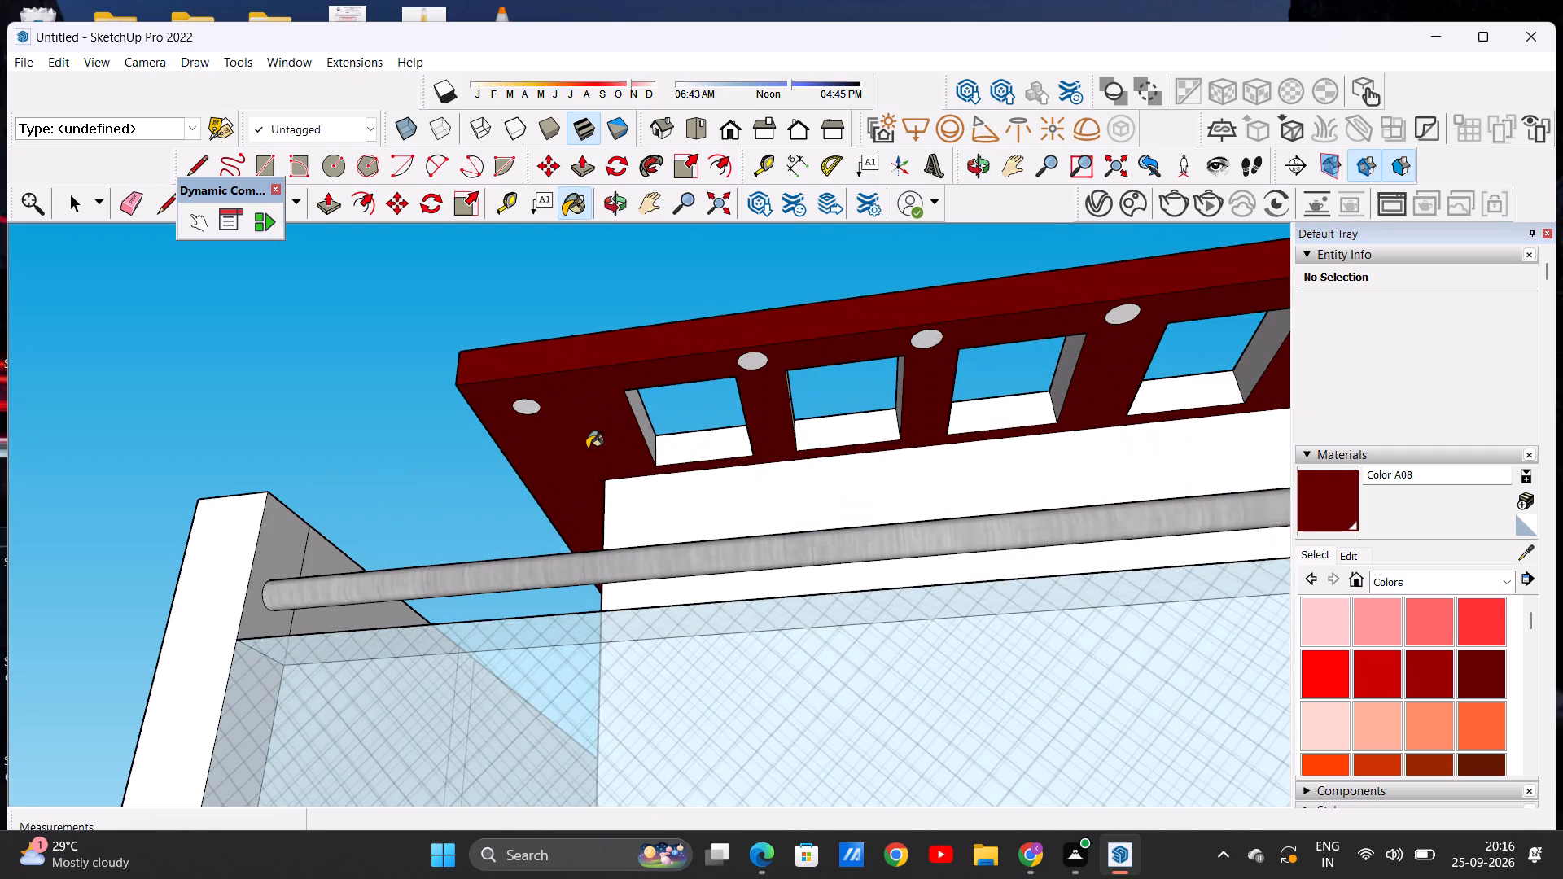
{"action": "key", "text": "space"}
{"action": "middle_click_drag", "start_coordinate": [589, 409], "coordinate": [632, 615]}
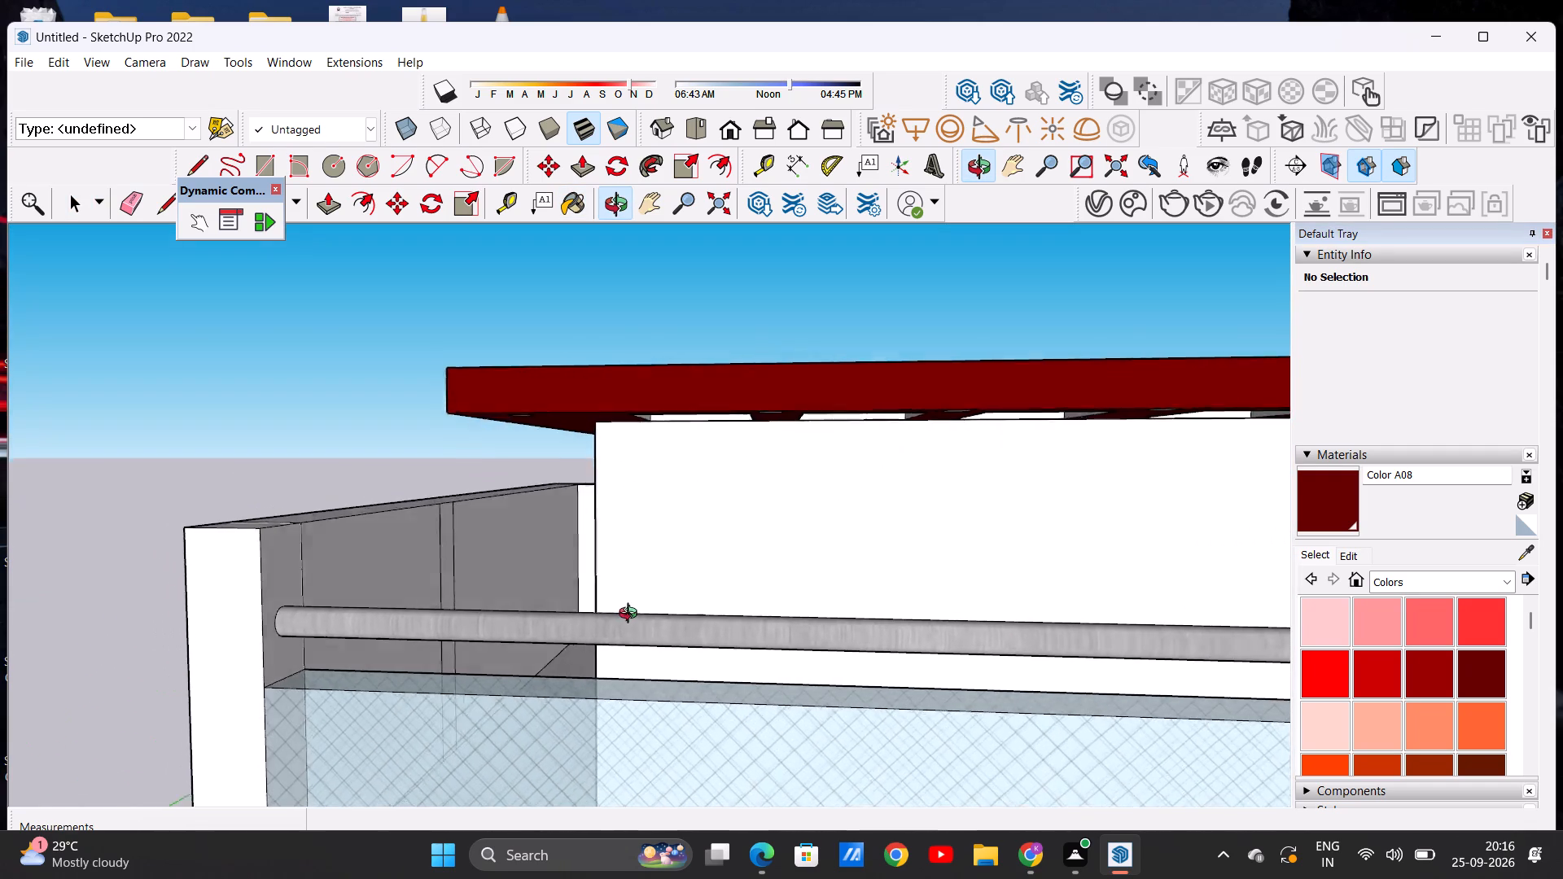
{"action": "middle_click_drag", "start_coordinate": [632, 615], "coordinate": [652, 624]}
{"action": "scroll", "coordinate": [655, 482], "scroll_direction": "down", "scroll_amount": 10}
{"action": "scroll", "coordinate": [635, 482], "scroll_direction": "up", "scroll_amount": 1}
{"action": "middle_click_drag", "start_coordinate": [644, 495], "coordinate": [683, 687]}
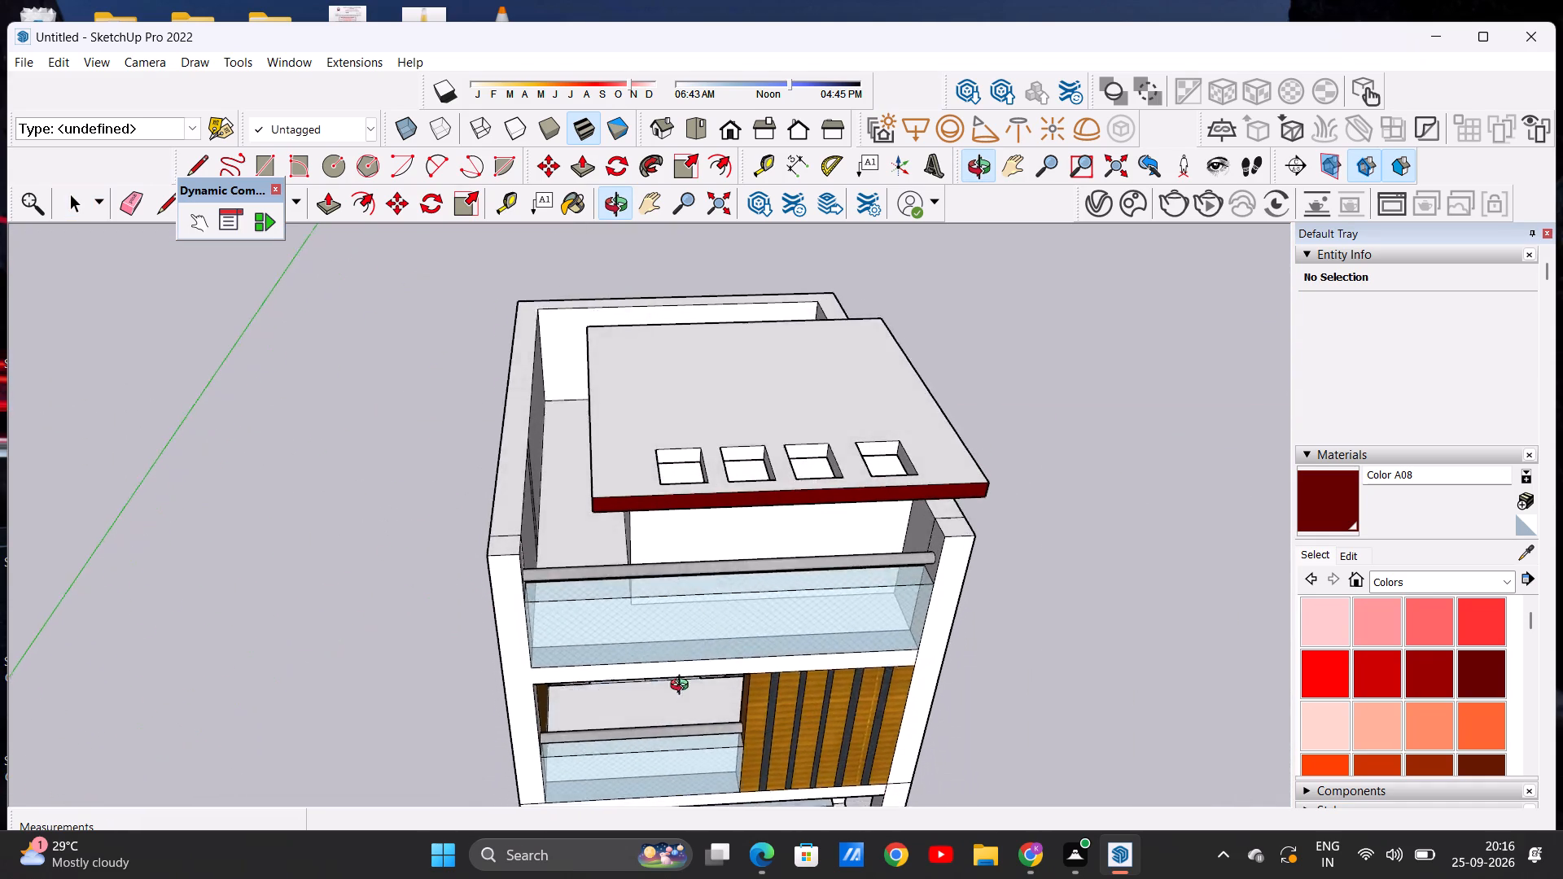
{"action": "middle_click_drag", "start_coordinate": [683, 687], "coordinate": [658, 649]}
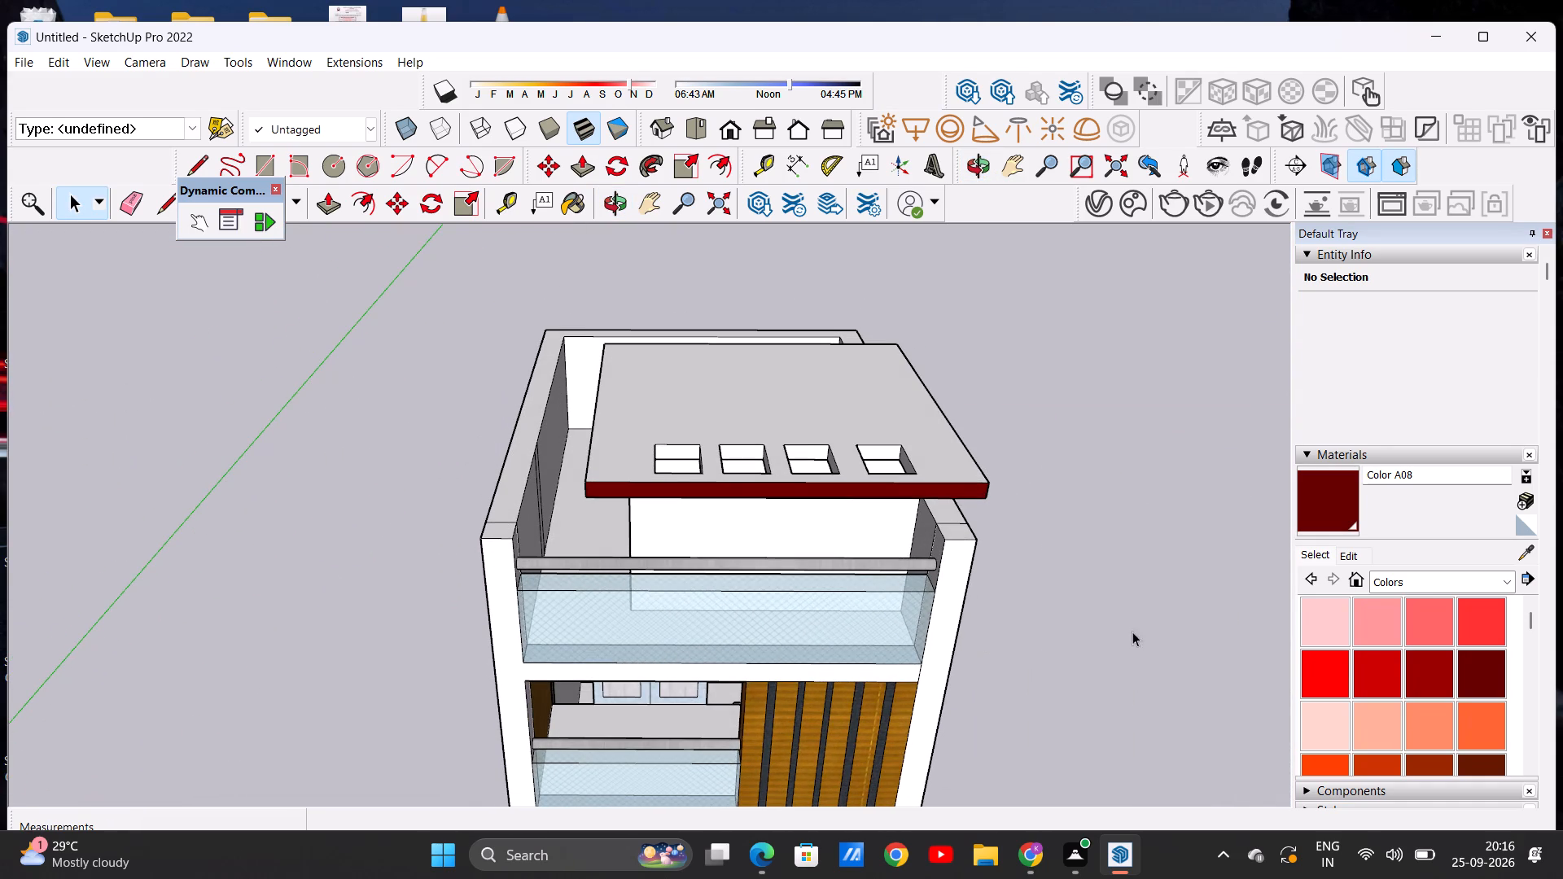
Paint the roof slab's top face with the lightest pink from the Colors collection.
{"action": "left_click", "coordinate": [1321, 620]}
{"action": "left_click", "coordinate": [603, 417]}
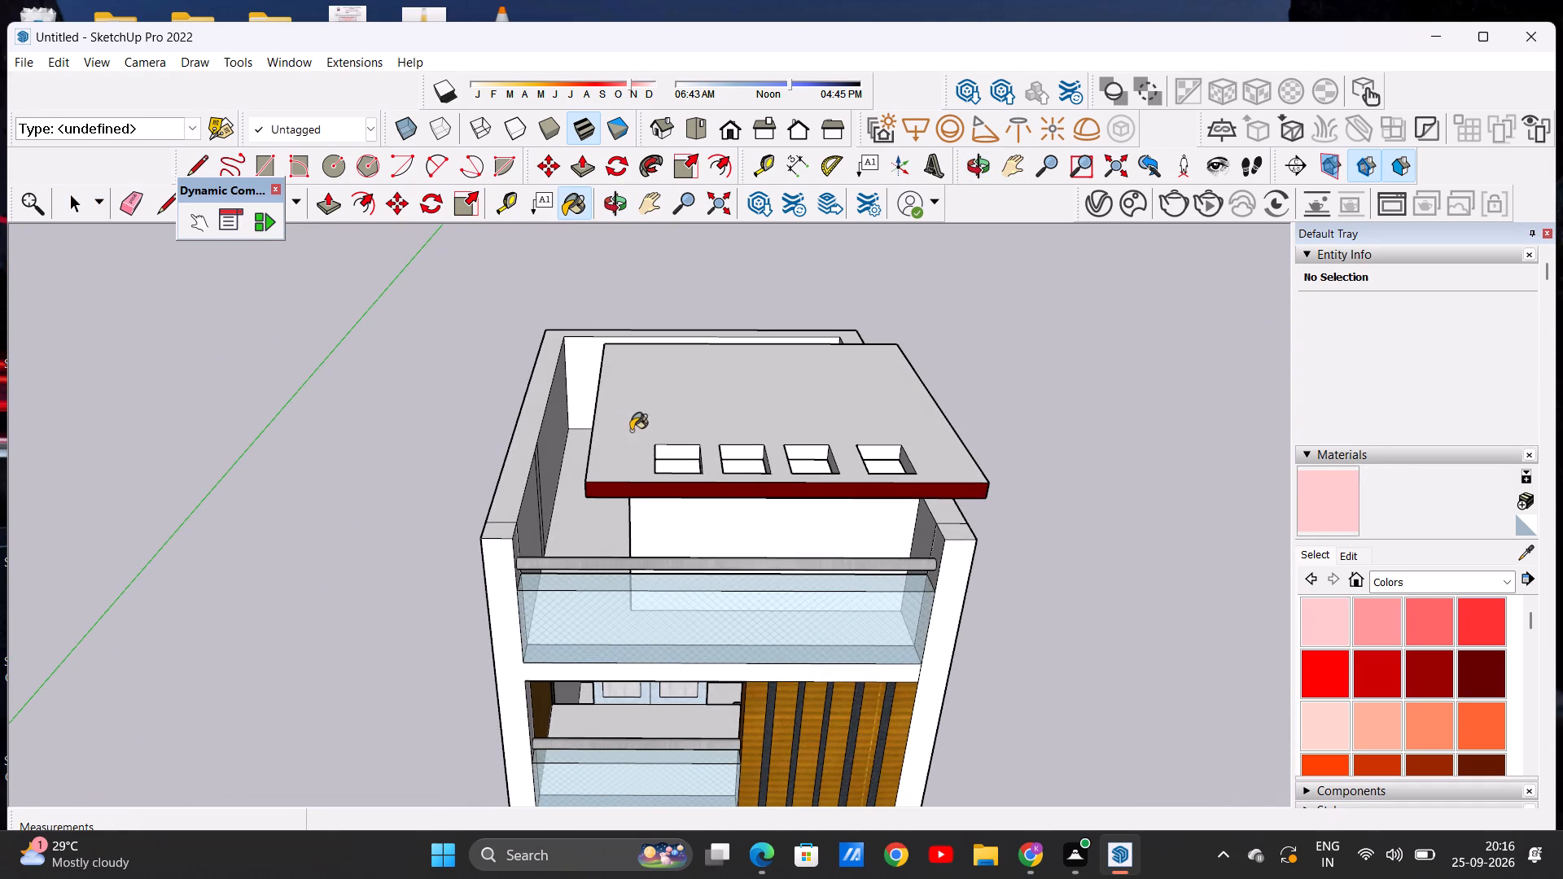
Paint the outer walls of the rooftop room beneath the slab with the light pink Color A01.
{"action": "middle_click_drag", "start_coordinate": [540, 496], "coordinate": [659, 425]}
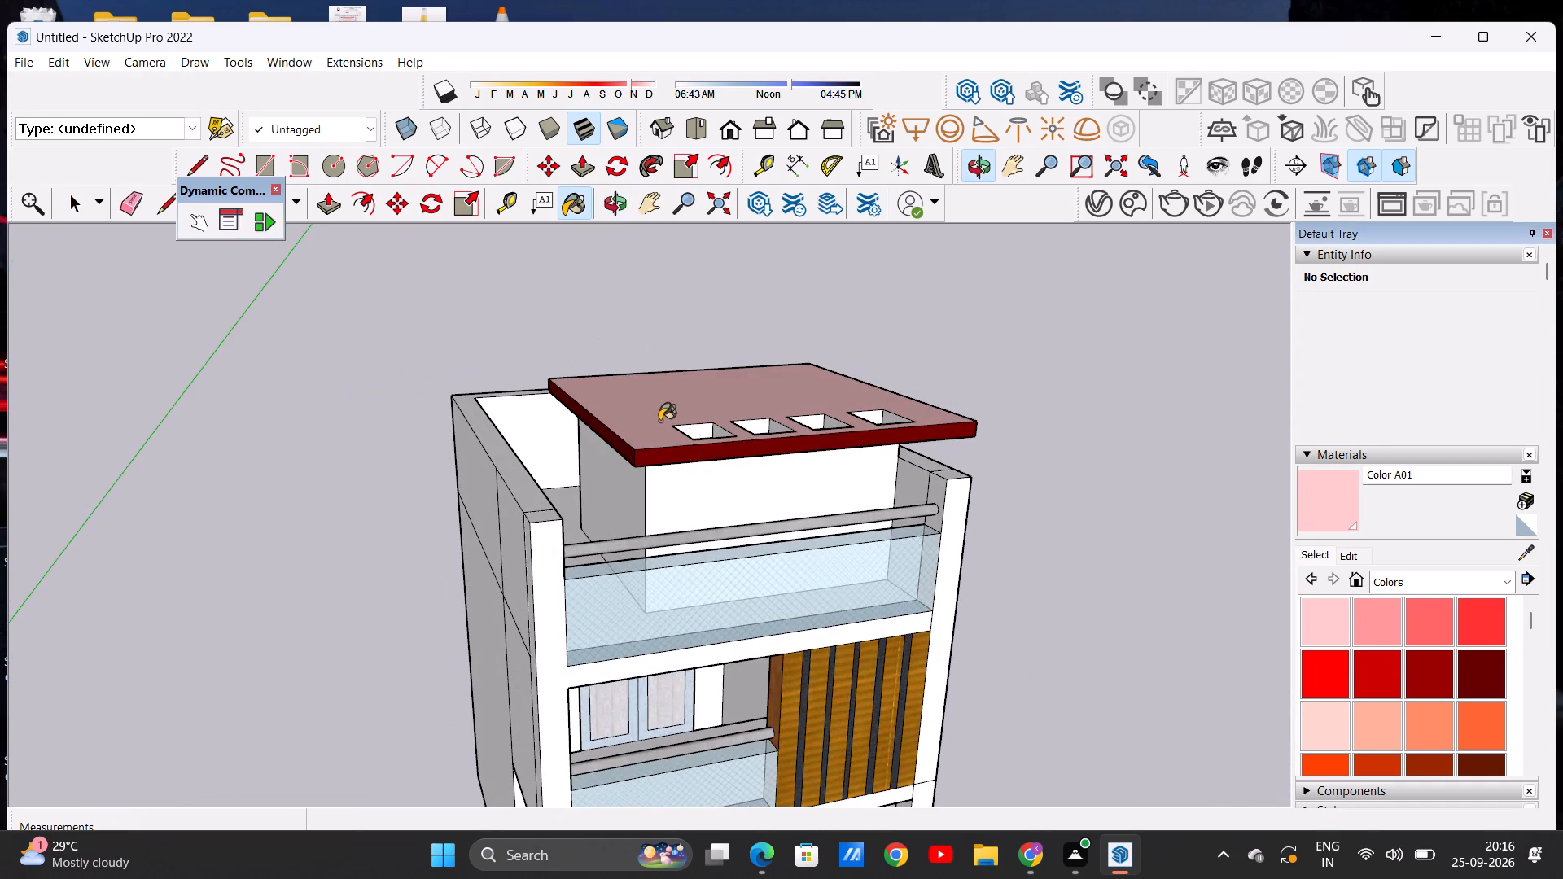
{"action": "left_click", "coordinate": [672, 506]}
{"action": "left_click", "coordinate": [633, 509]}
{"action": "middle_click_drag", "start_coordinate": [554, 476], "coordinate": [1059, 491]}
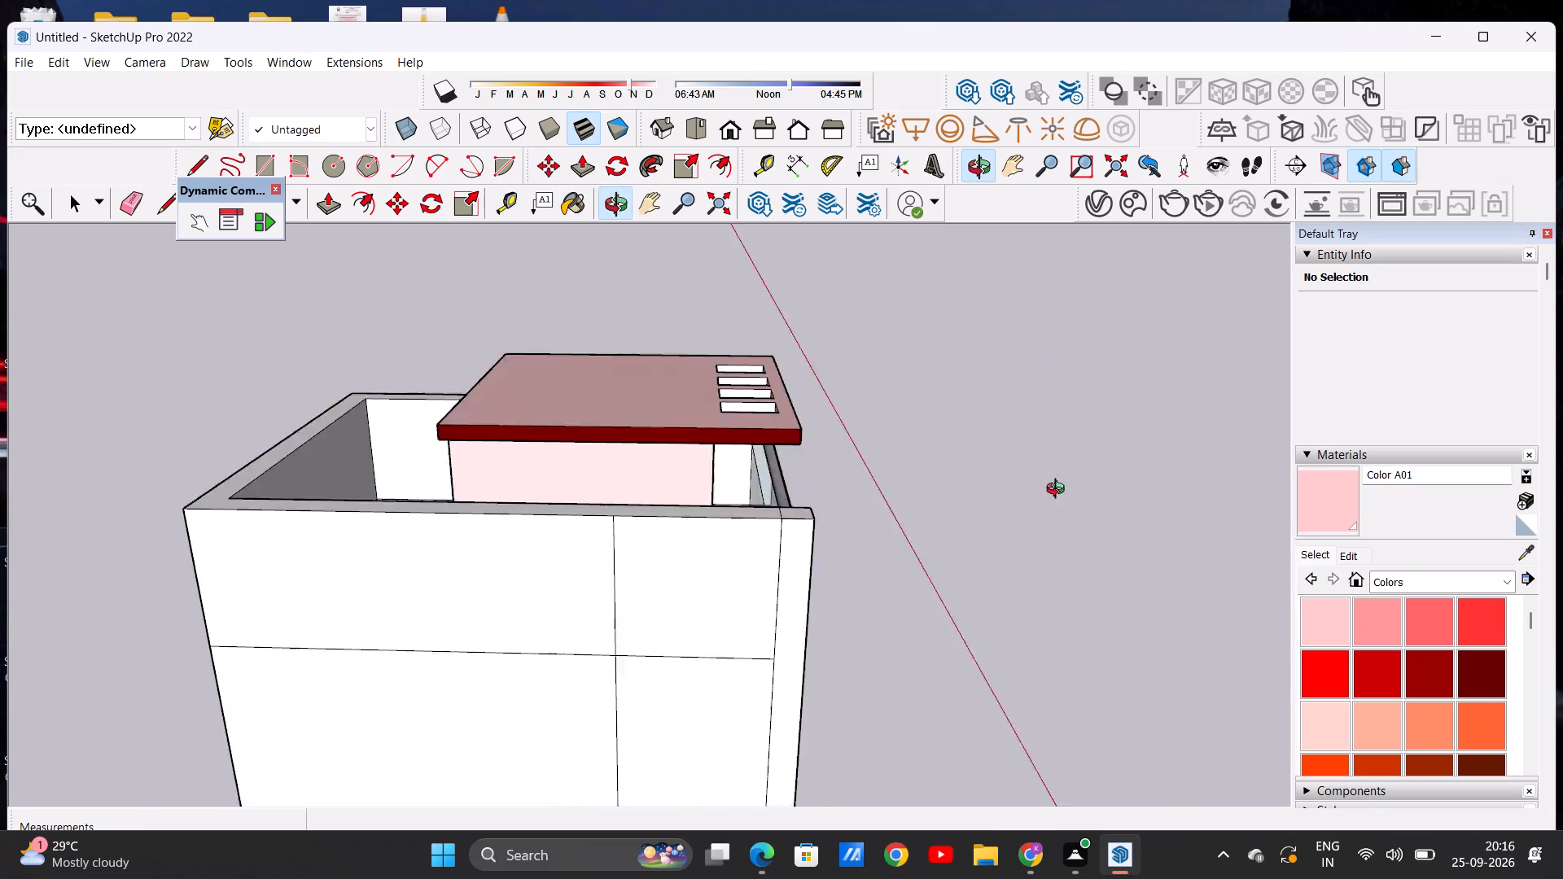
{"action": "middle_click_drag", "start_coordinate": [1059, 491], "coordinate": [1082, 485]}
{"action": "middle_click_drag", "start_coordinate": [383, 489], "coordinate": [611, 495]}
{"action": "left_click", "coordinate": [538, 494]}
{"action": "middle_click_drag", "start_coordinate": [907, 435], "coordinate": [906, 435]}
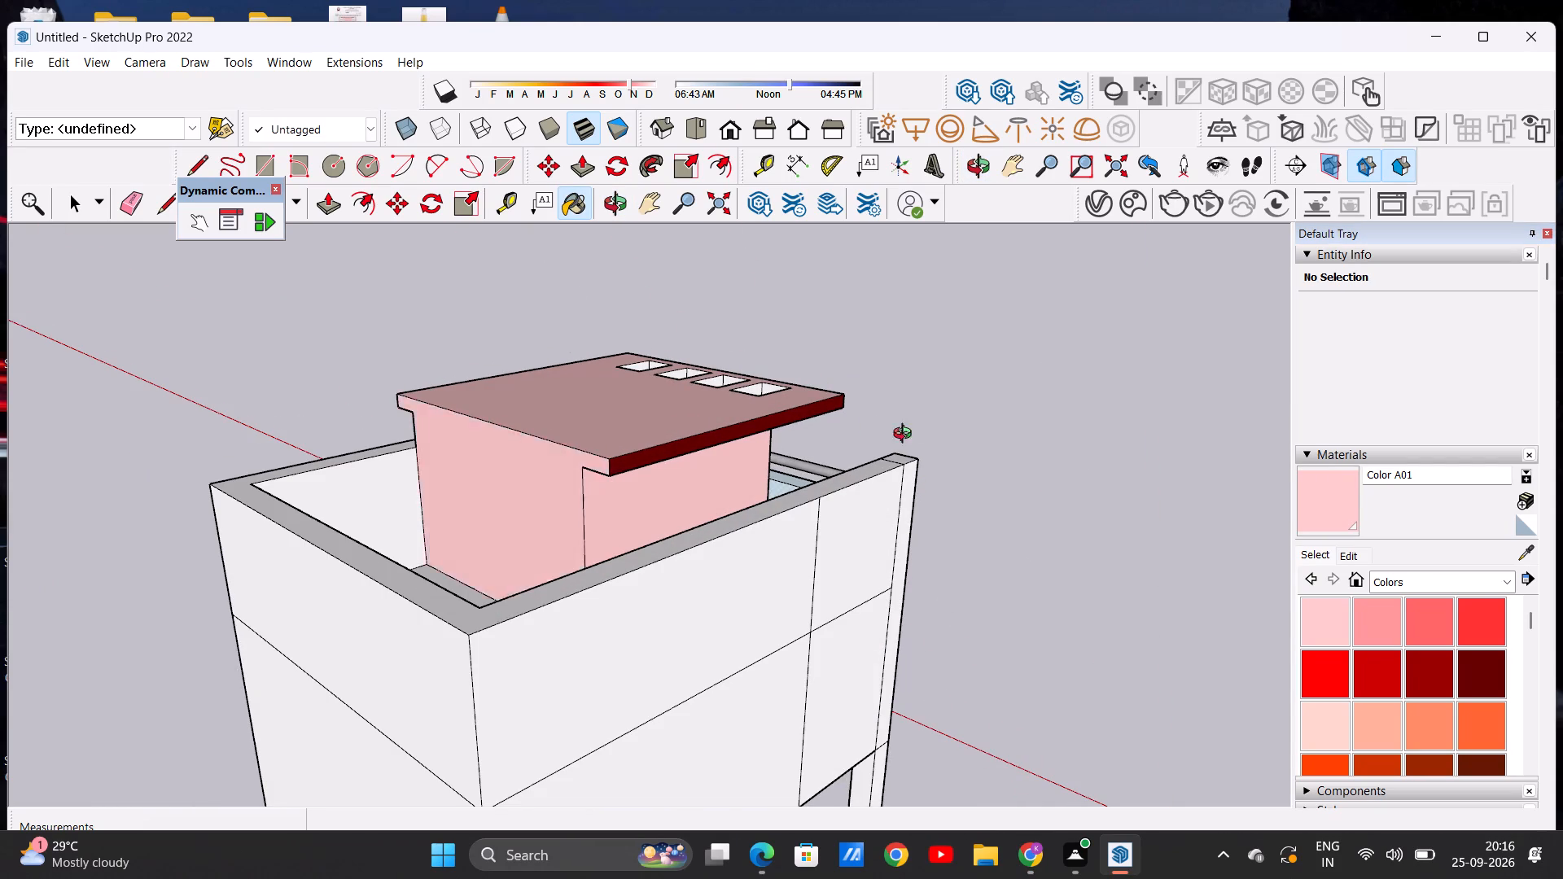
{"action": "middle_click_drag", "start_coordinate": [906, 435], "coordinate": [77, 332]}
{"action": "middle_click_drag", "start_coordinate": [573, 441], "coordinate": [520, 581]}
{"action": "key", "text": "space"}
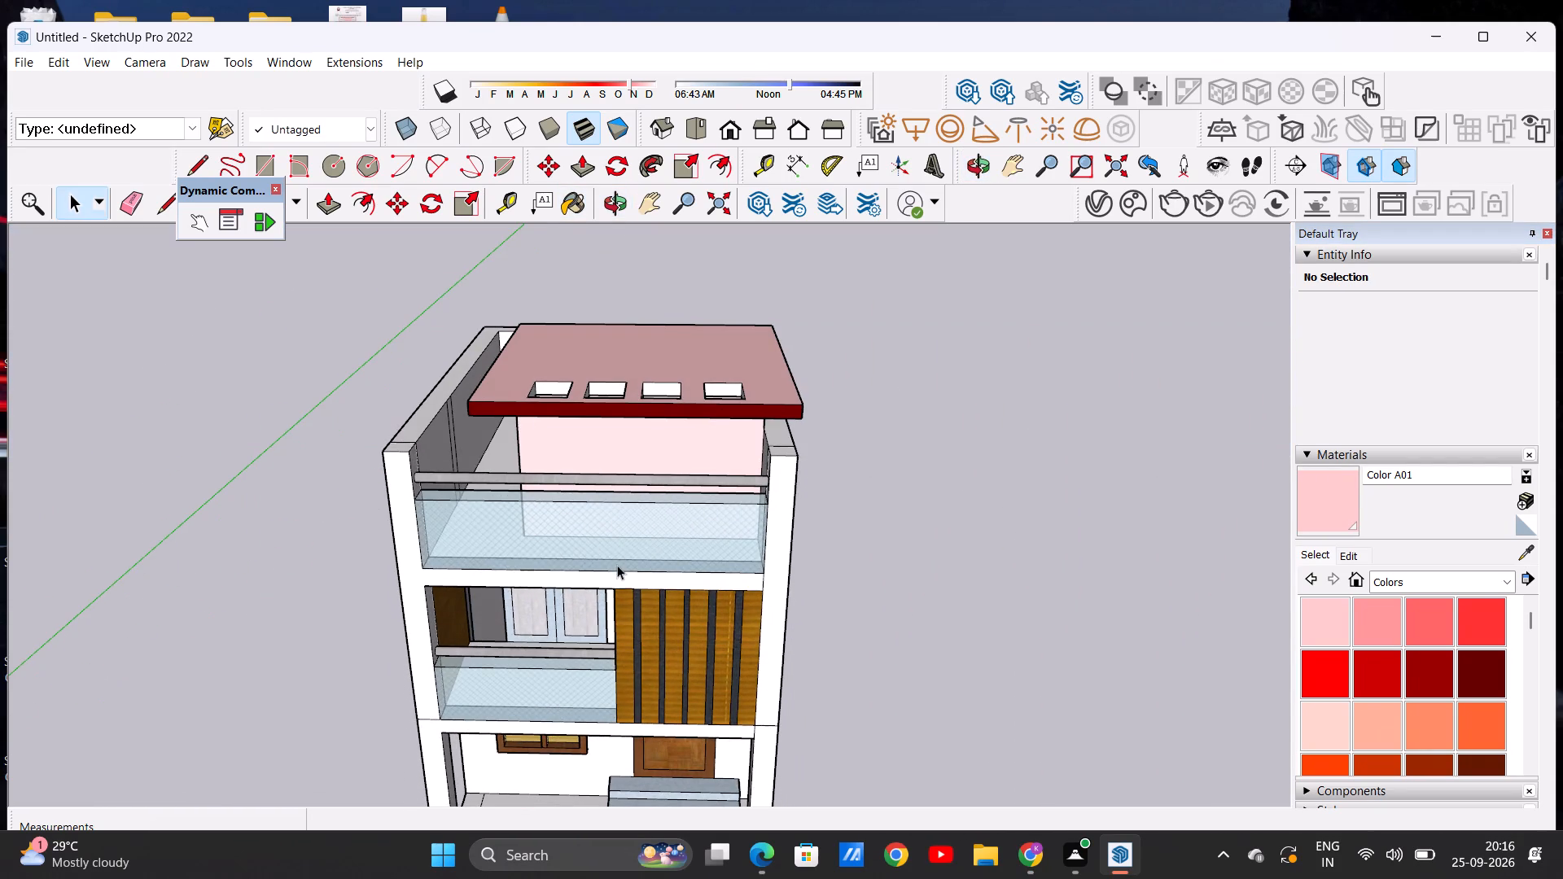
Examine the coloured rooftop room and roof slab from the front, together with the floors below.
{"action": "middle_click_drag", "start_coordinate": [617, 565], "coordinate": [650, 445]}
{"action": "scroll", "coordinate": [624, 401], "scroll_direction": "up", "scroll_amount": 7}
{"action": "scroll", "coordinate": [624, 434], "scroll_direction": "down", "scroll_amount": 5}
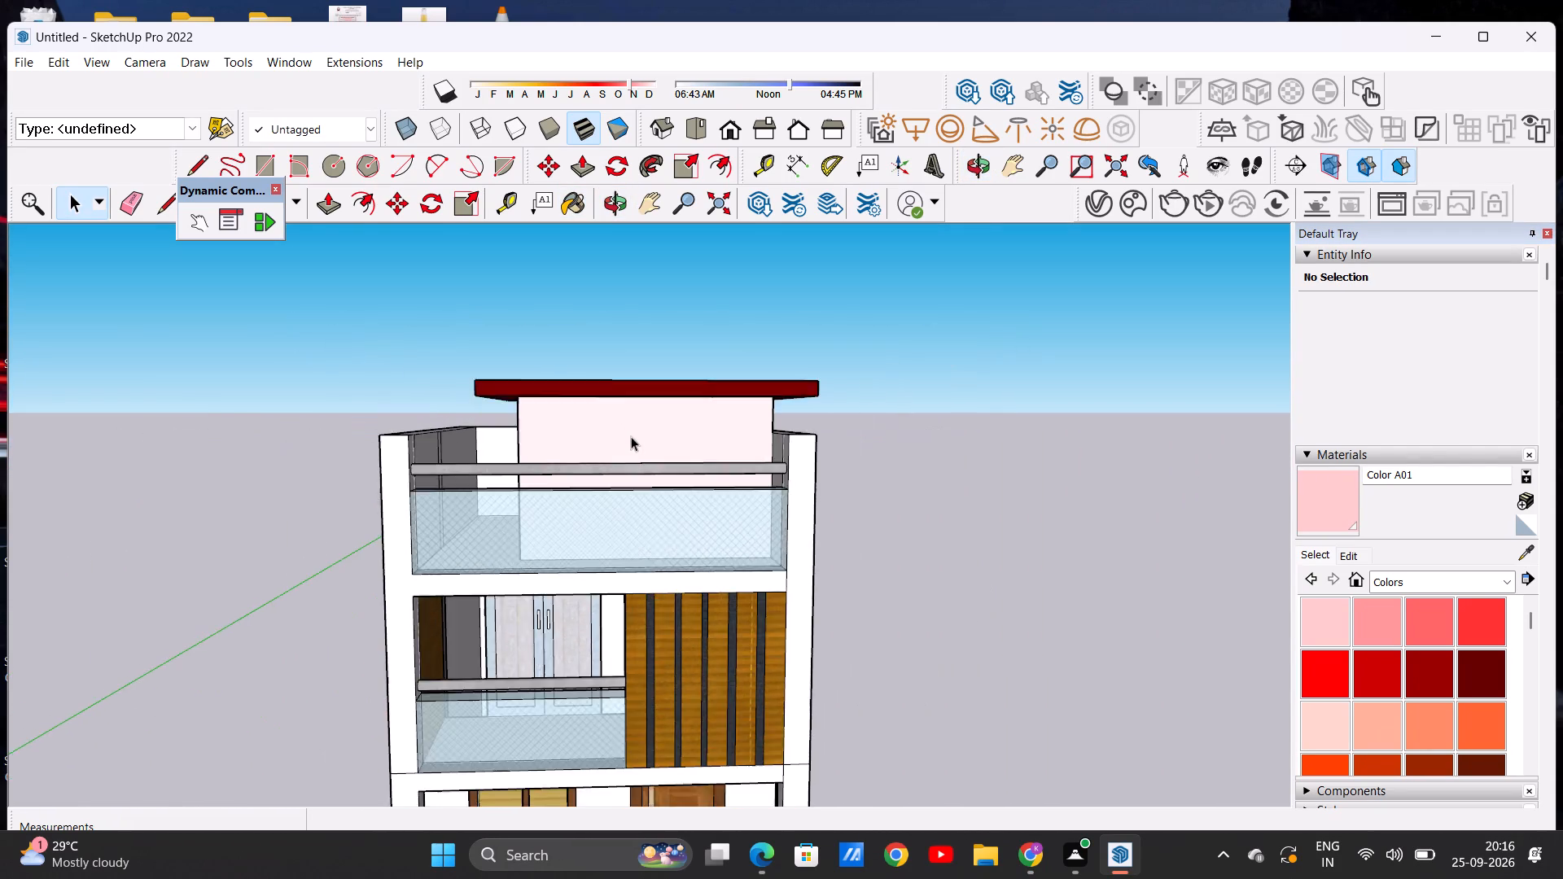
{"action": "scroll", "coordinate": [631, 436], "scroll_direction": "down", "scroll_amount": 10}
{"action": "middle_click_drag", "start_coordinate": [626, 582], "coordinate": [617, 539]}
{"action": "scroll", "coordinate": [650, 520], "scroll_direction": "up", "scroll_amount": 7}
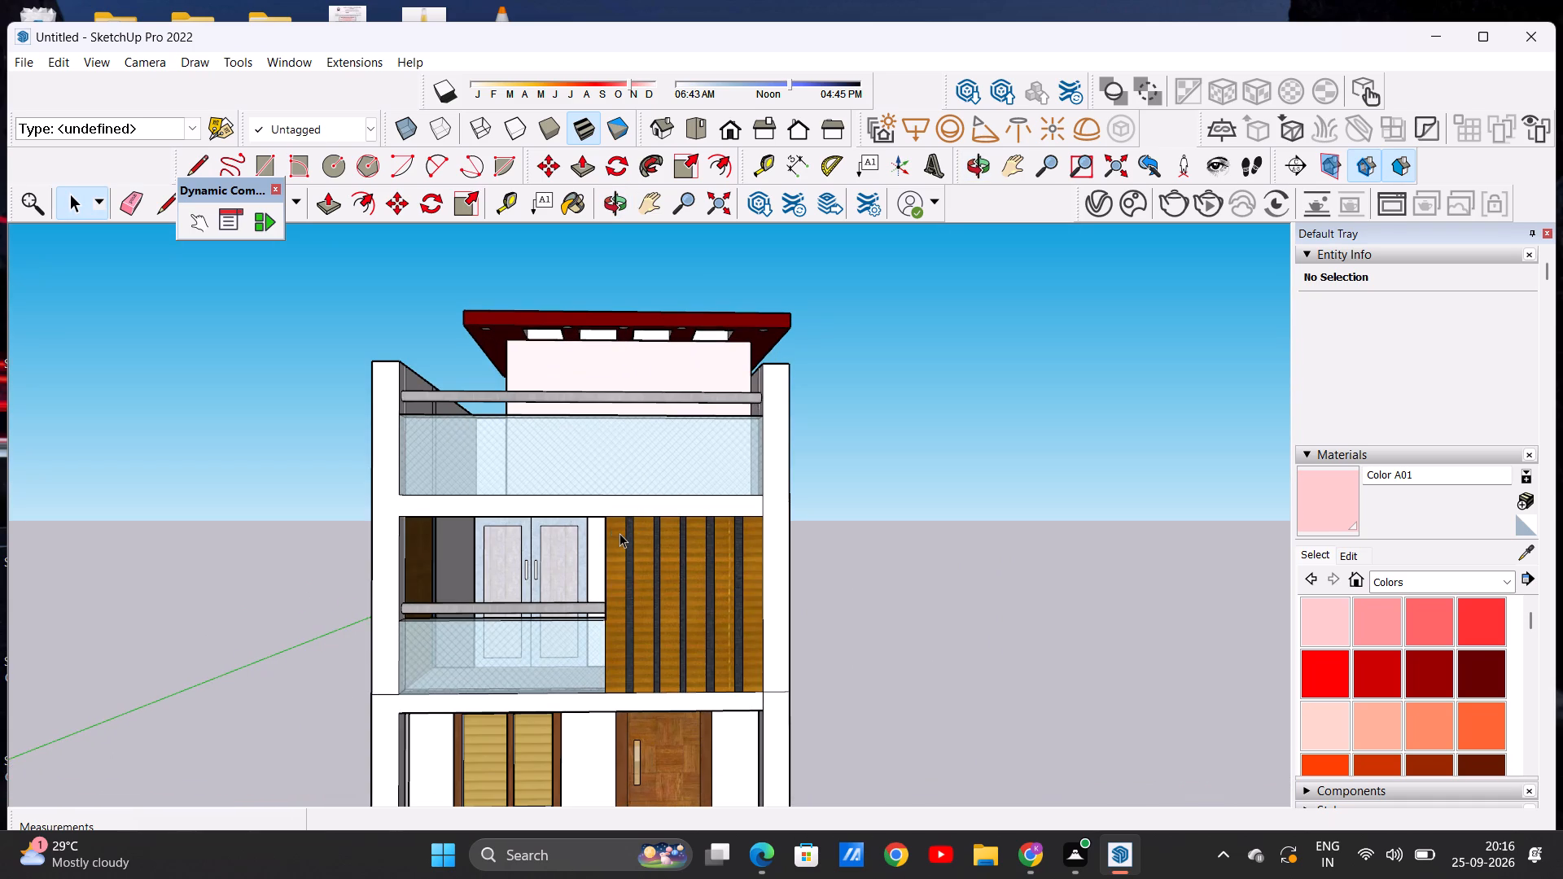
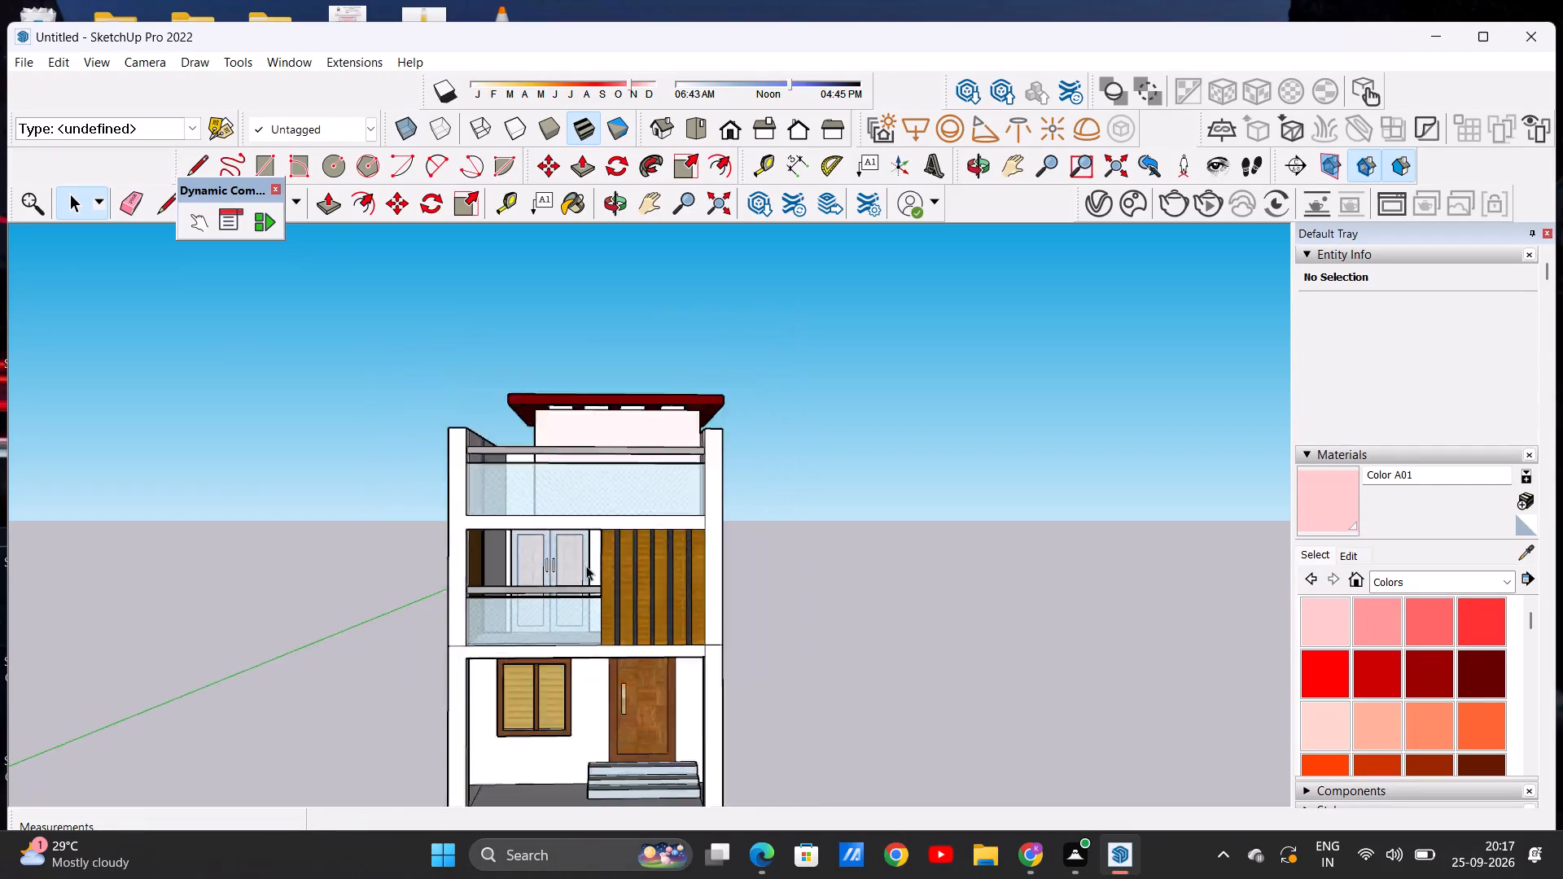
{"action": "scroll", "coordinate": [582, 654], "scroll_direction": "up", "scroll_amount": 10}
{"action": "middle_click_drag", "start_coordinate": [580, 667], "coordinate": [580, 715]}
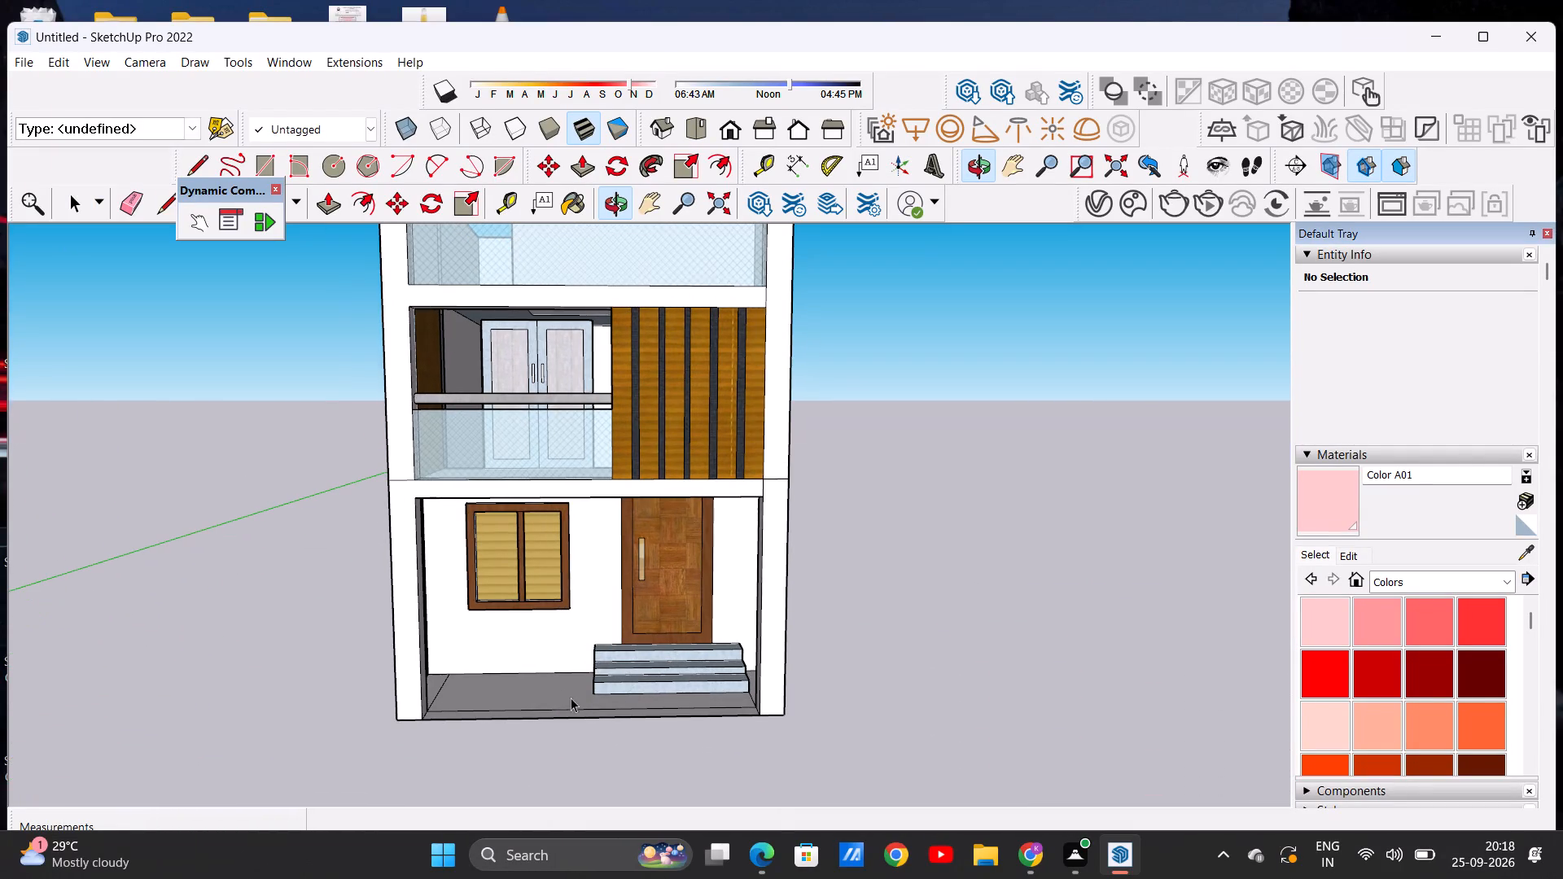
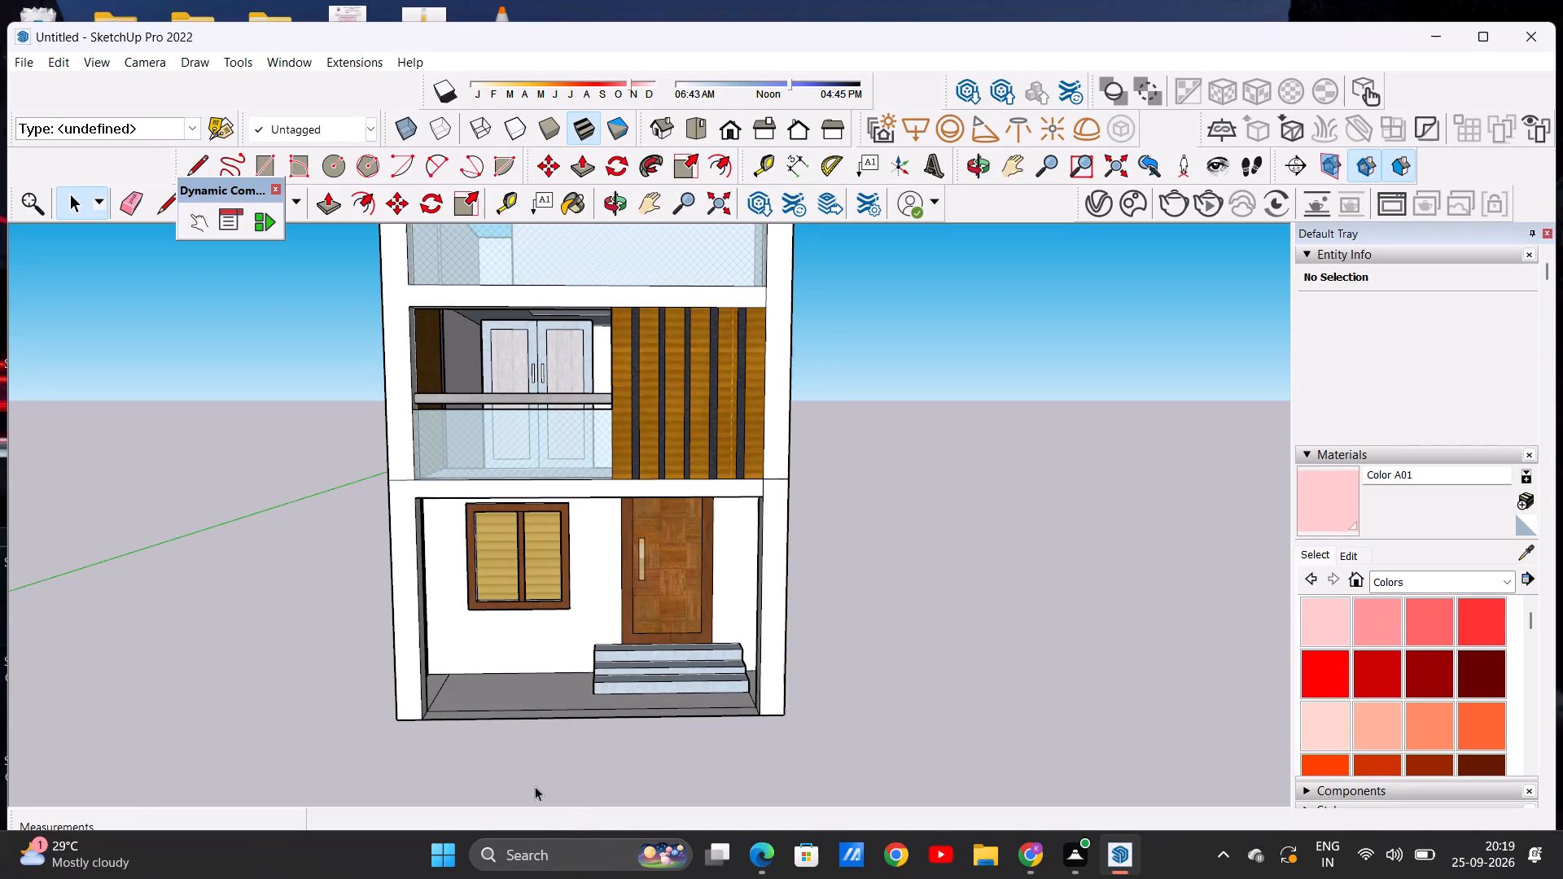
Examine the house's front facade, from the entrance steps and balconies up to the roof terrace and red slotted roof slab.
{"action": "scroll", "coordinate": [549, 537], "scroll_direction": "up", "scroll_amount": 7}
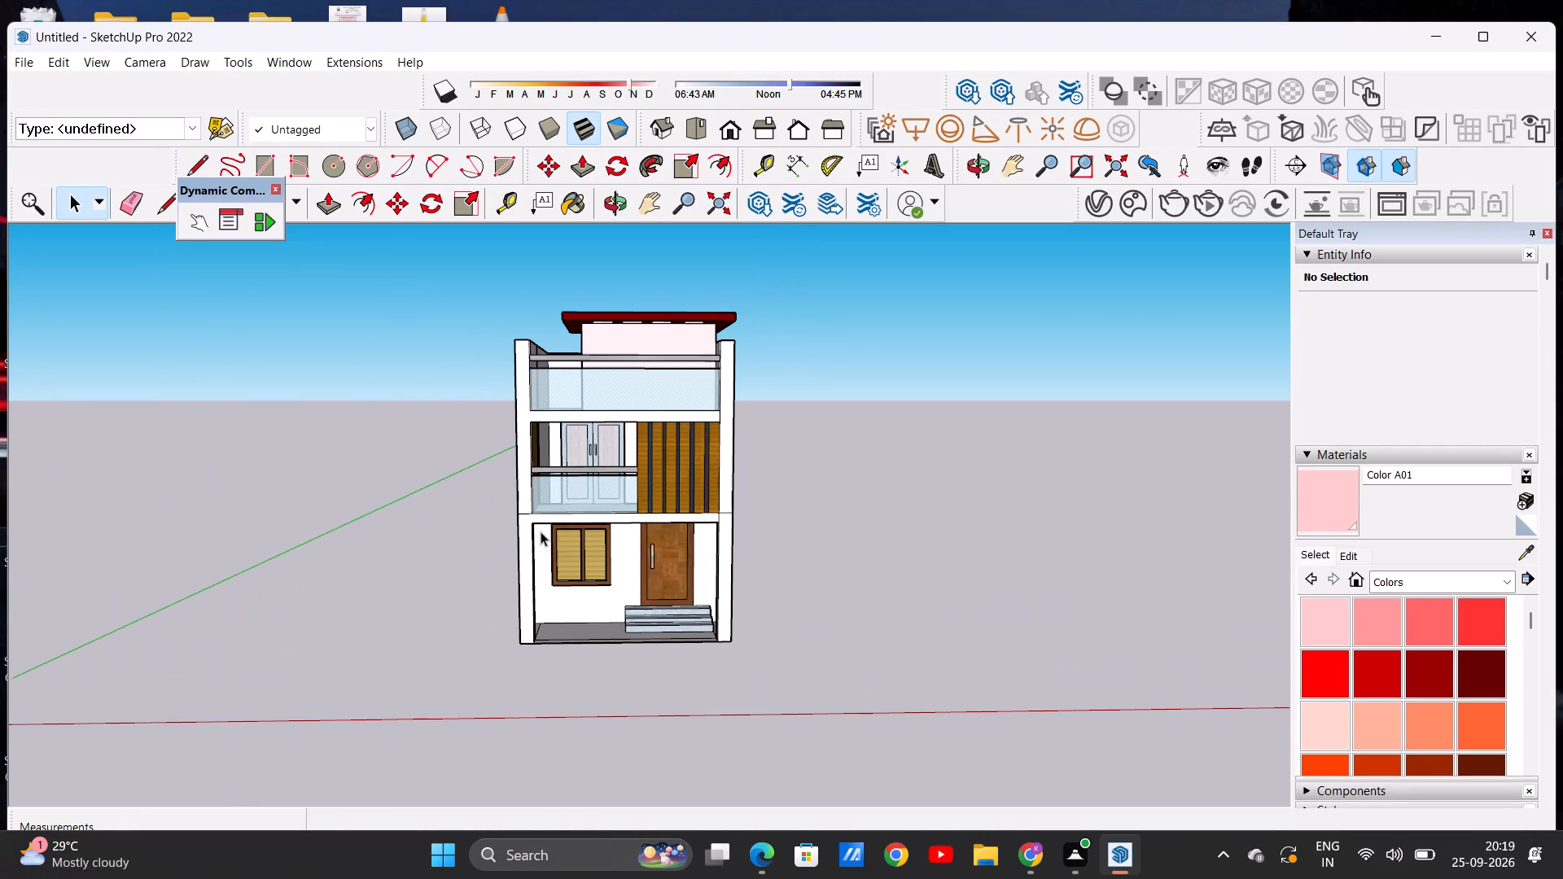
{"action": "scroll", "coordinate": [539, 523], "scroll_direction": "up", "scroll_amount": 9}
{"action": "scroll", "coordinate": [563, 487], "scroll_direction": "down", "scroll_amount": 1}
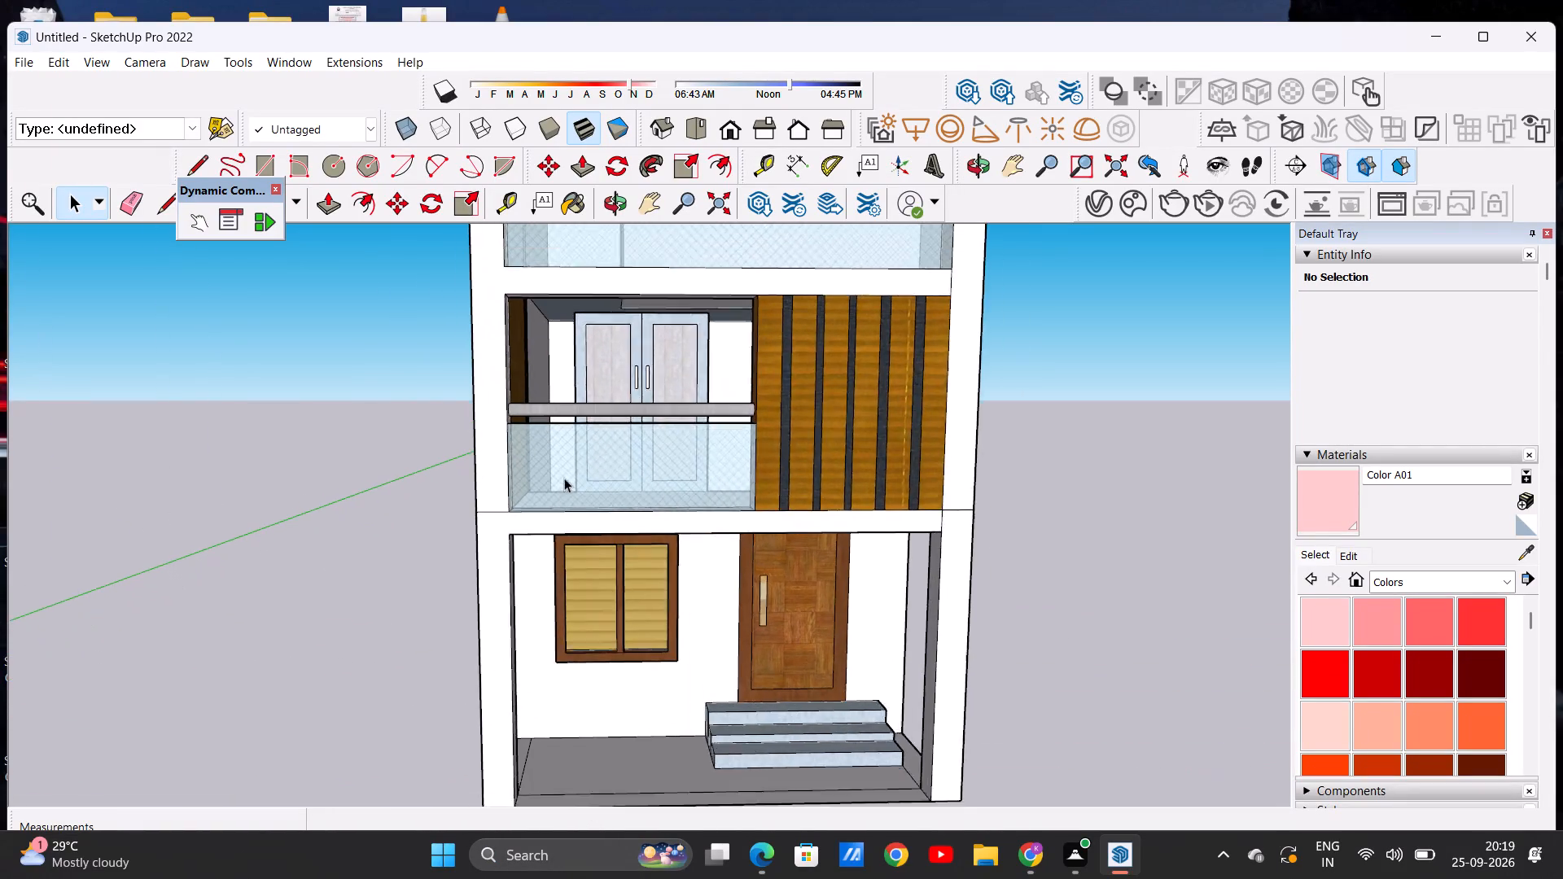
{"action": "scroll", "coordinate": [564, 478], "scroll_direction": "down", "scroll_amount": 2}
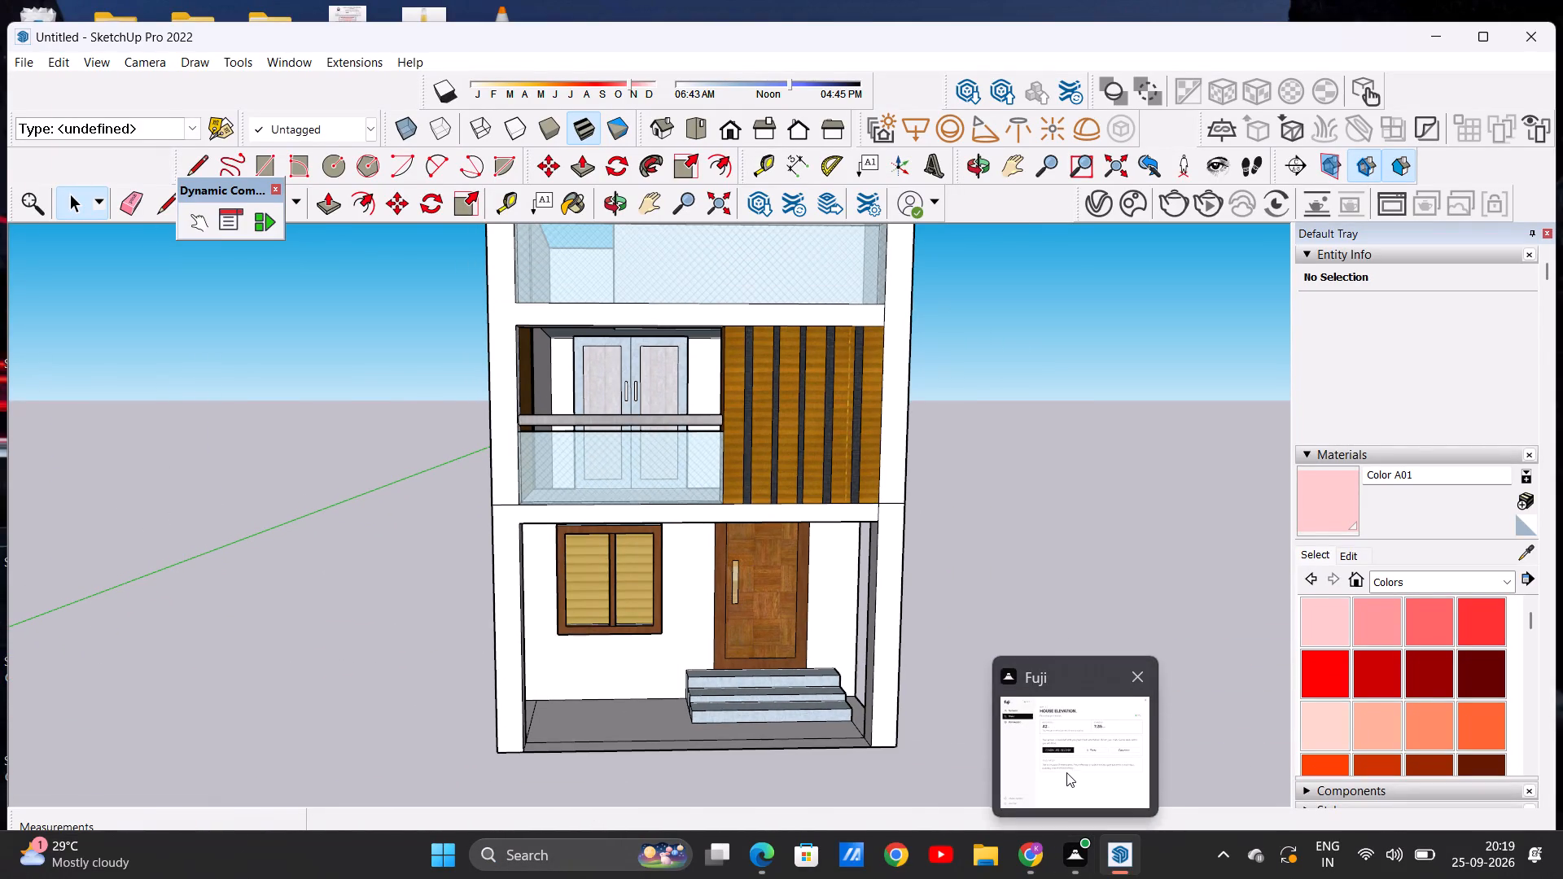
{"action": "left_click", "coordinate": [1109, 758]}
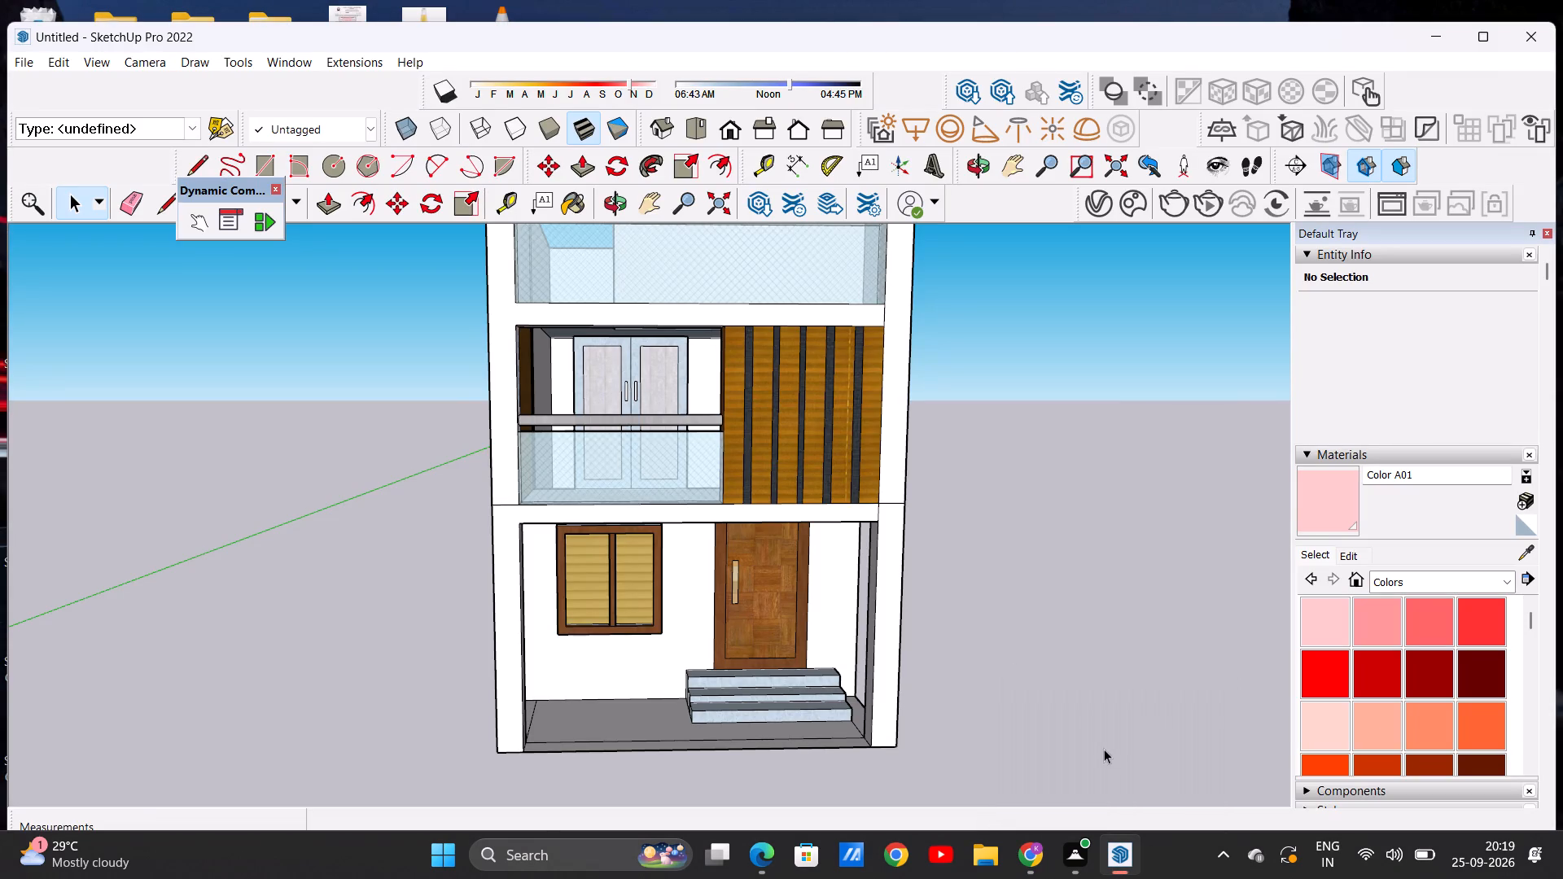
{"action": "scroll", "coordinate": [641, 537], "scroll_direction": "down", "scroll_amount": 8}
{"action": "scroll", "coordinate": [619, 373], "scroll_direction": "up", "scroll_amount": 8}
{"action": "scroll", "coordinate": [624, 383], "scroll_direction": "down", "scroll_amount": 5}
{"action": "middle_click_drag", "start_coordinate": [615, 377], "coordinate": [613, 459]}
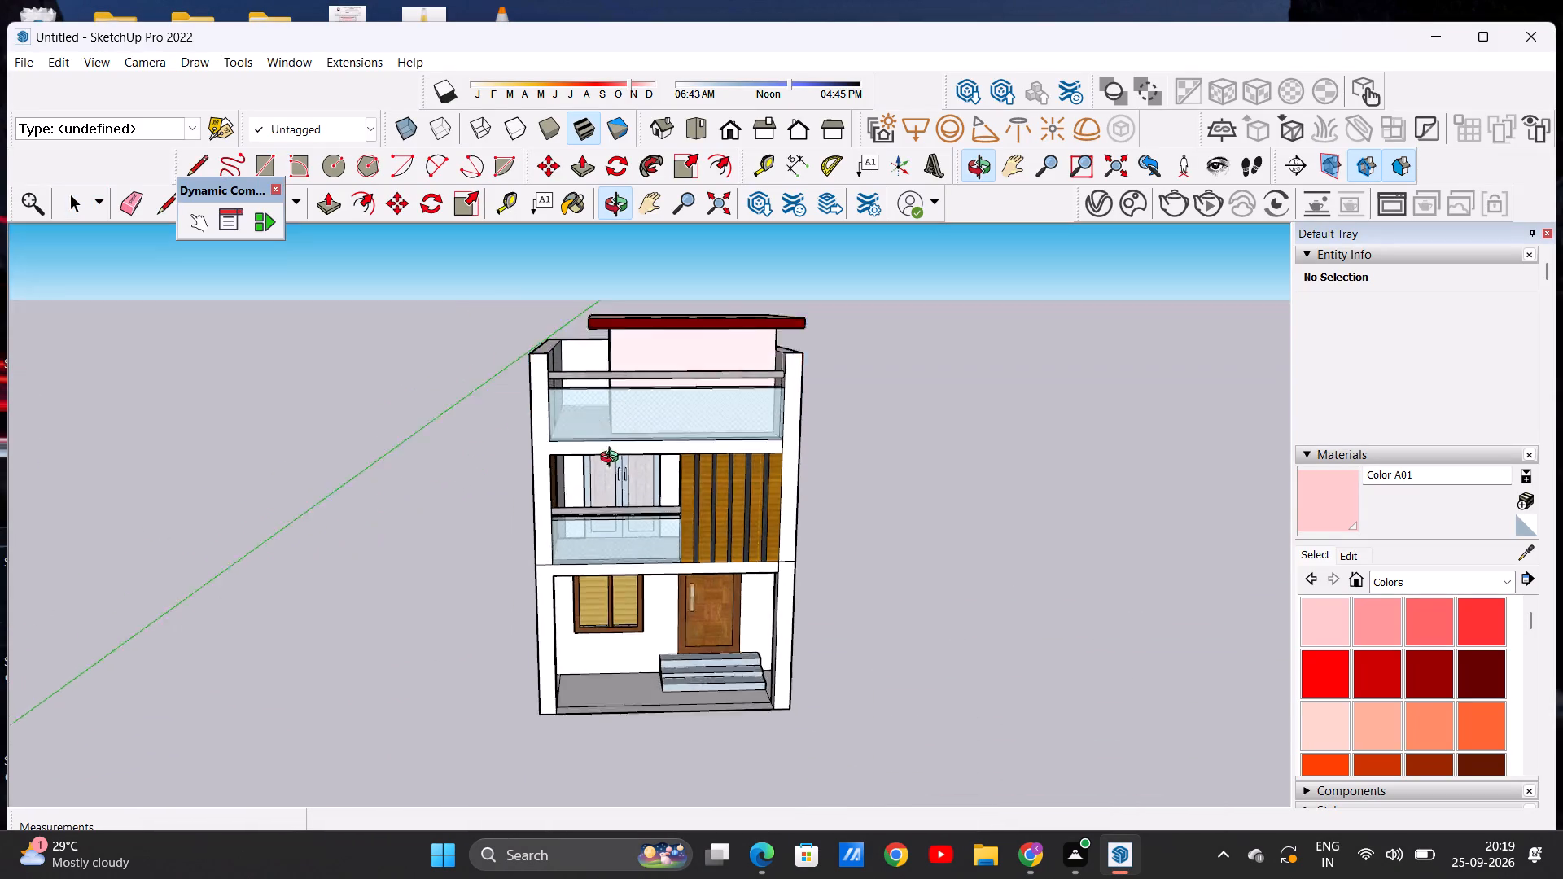
{"action": "middle_click_drag", "start_coordinate": [613, 459], "coordinate": [585, 353]}
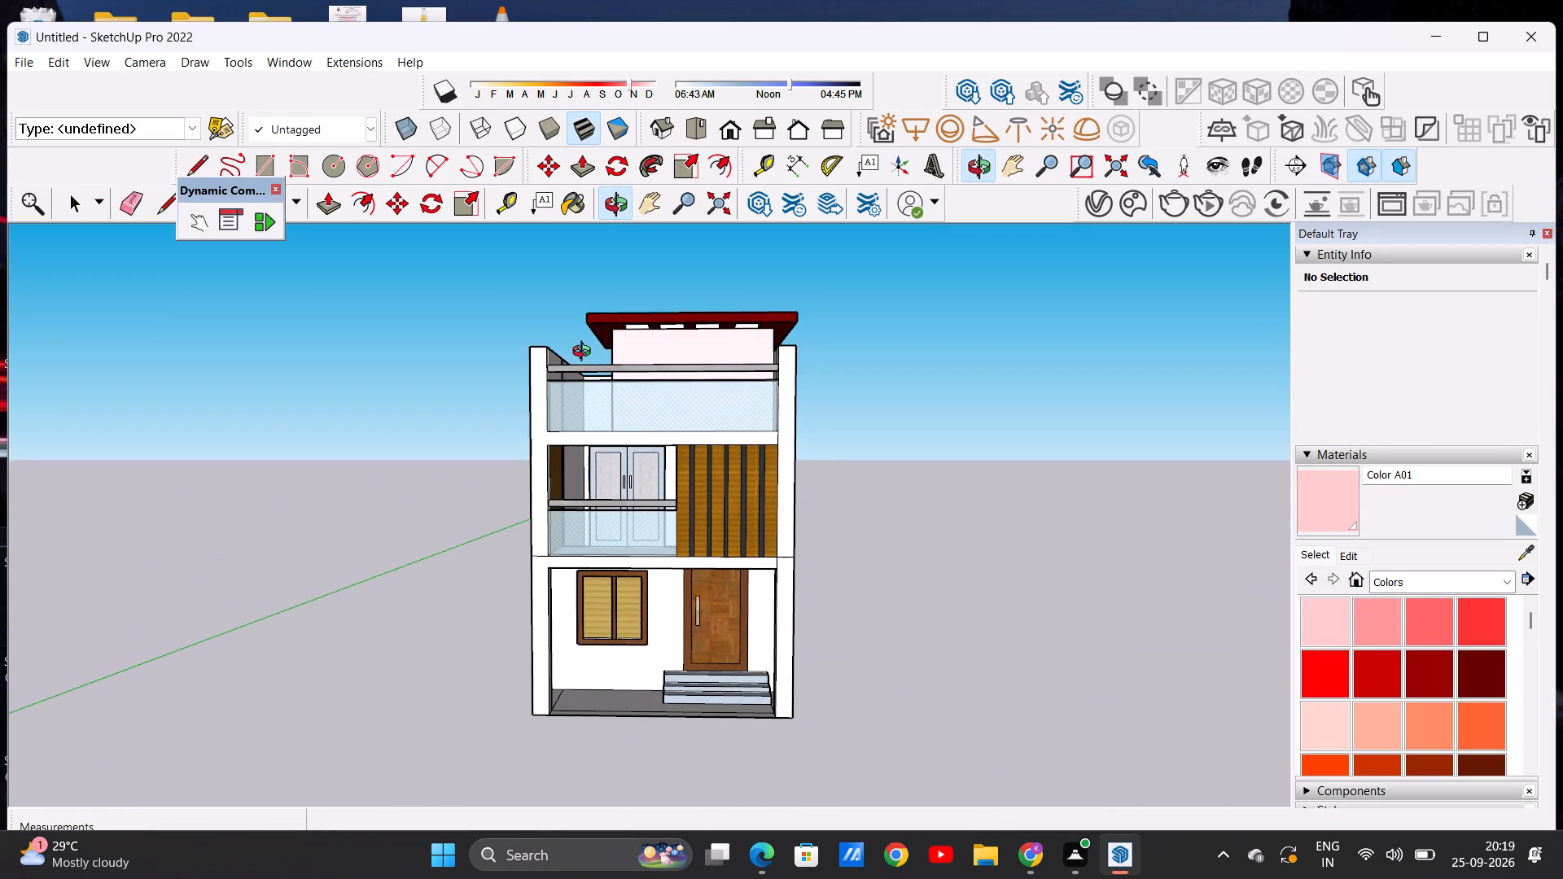
{"action": "middle_click_drag", "start_coordinate": [585, 353], "coordinate": [585, 352]}
{"action": "middle_click_drag", "start_coordinate": [587, 407], "coordinate": [593, 528]}
{"action": "scroll", "coordinate": [588, 418], "scroll_direction": "down", "scroll_amount": 1}
{"action": "scroll", "coordinate": [611, 361], "scroll_direction": "up", "scroll_amount": 6}
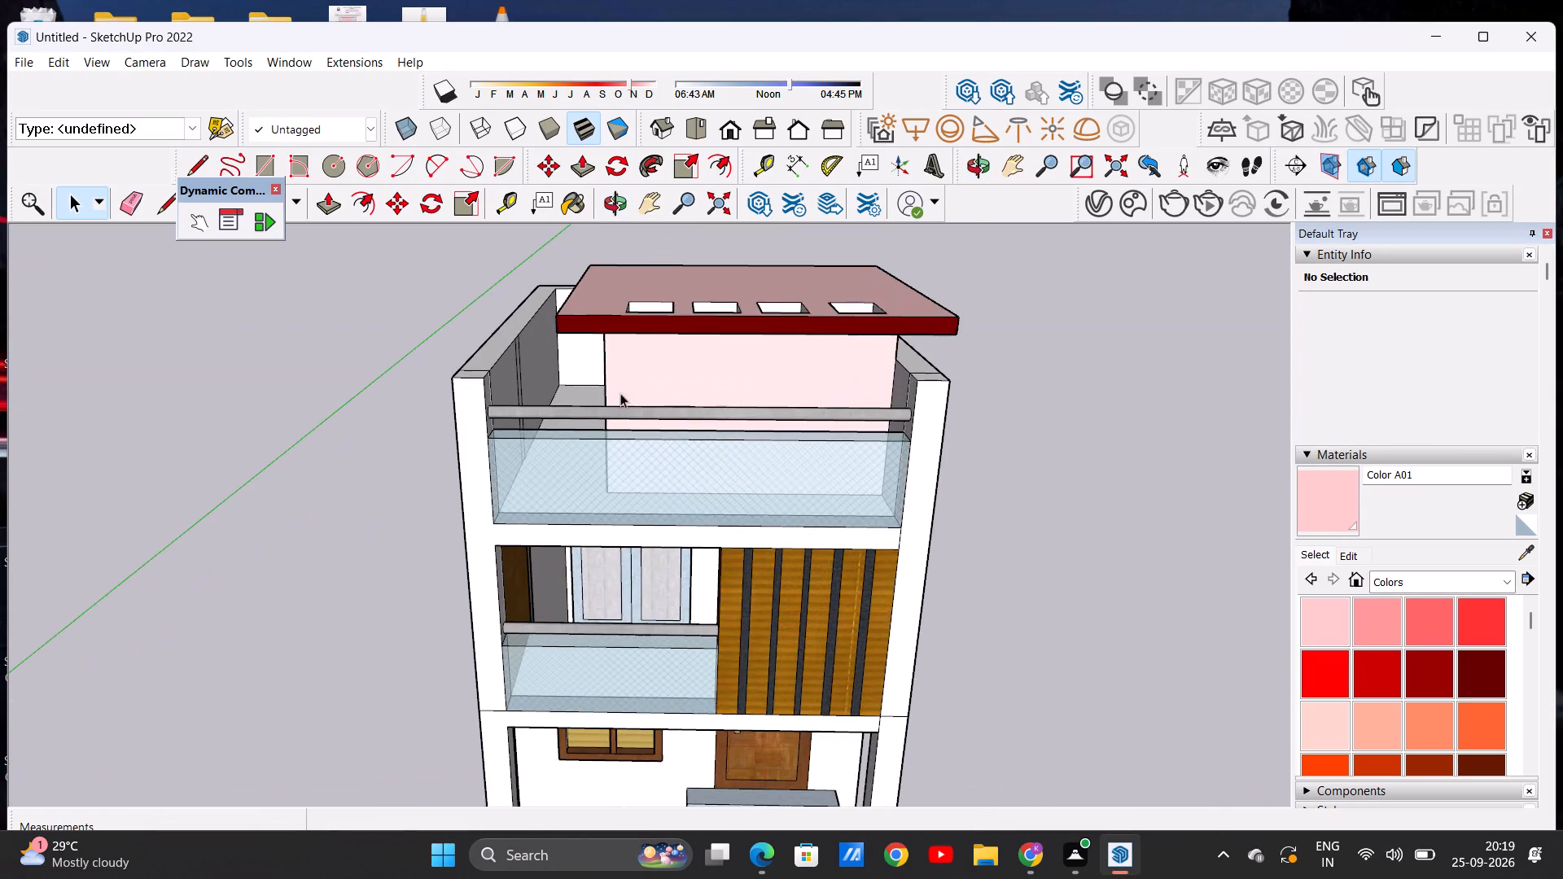
{"action": "middle_click_drag", "start_coordinate": [627, 426], "coordinate": [620, 317]}
{"action": "scroll", "coordinate": [641, 354], "scroll_direction": "down", "scroll_amount": 5}
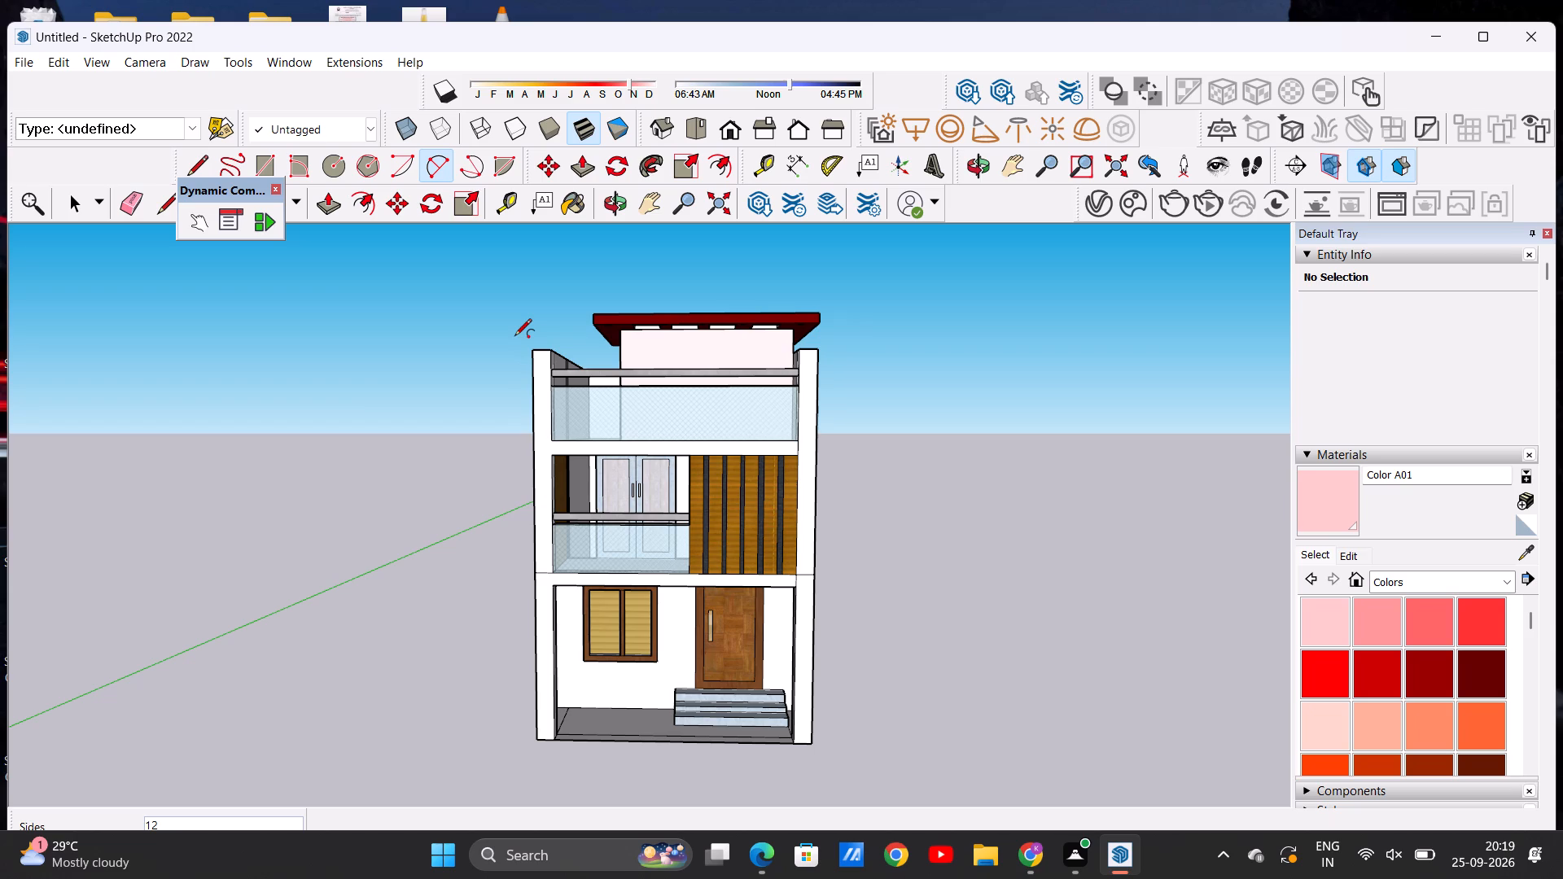
{"action": "key", "text": "space"}
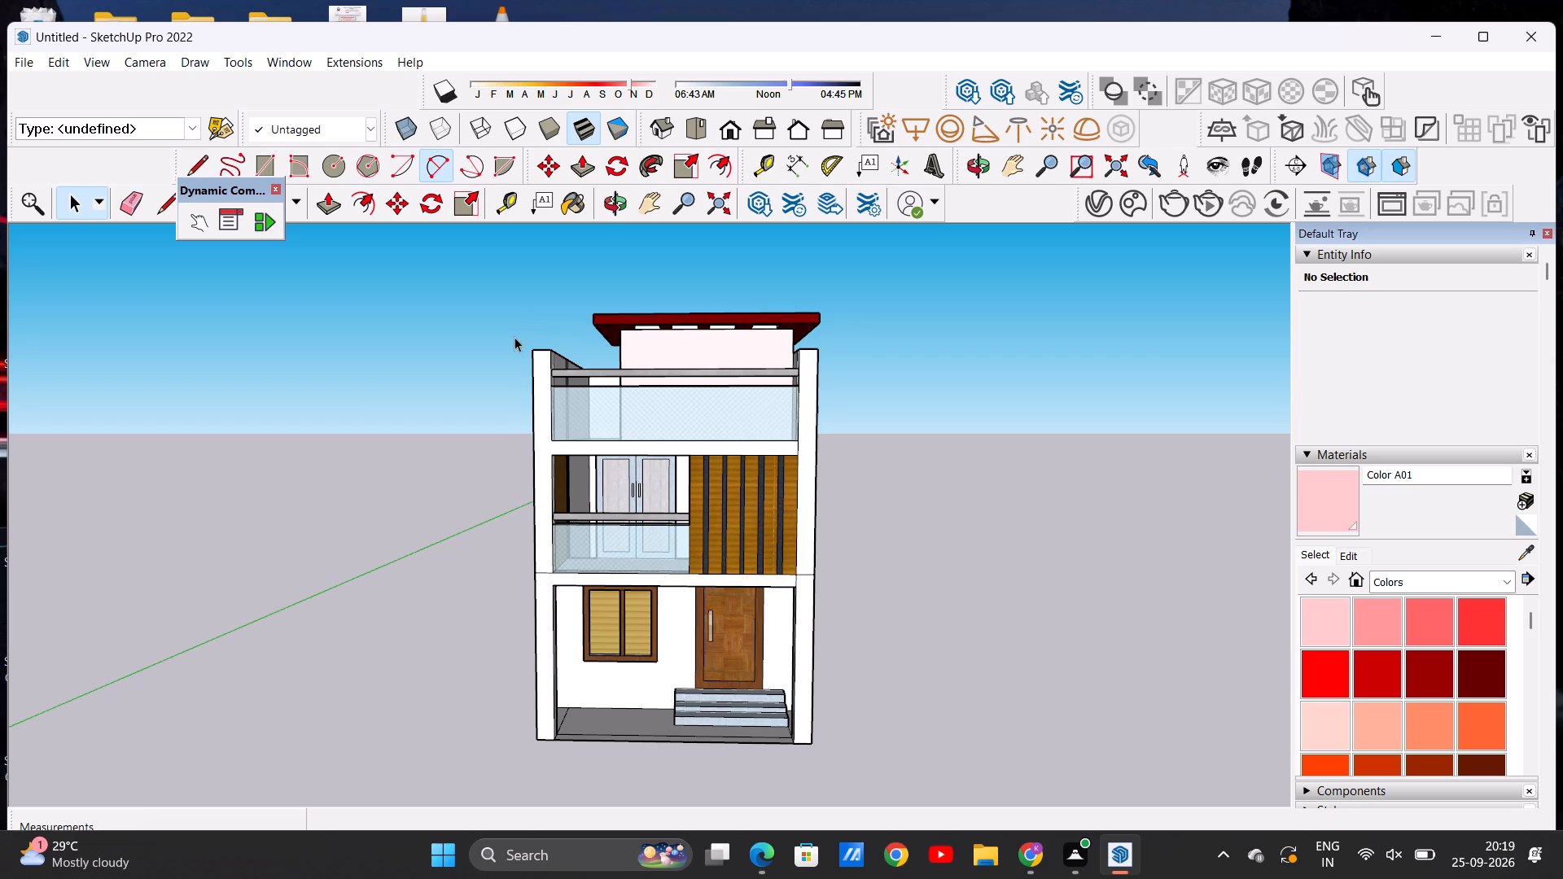
{"action": "scroll", "coordinate": [516, 339], "scroll_direction": "down", "scroll_amount": 6}
{"action": "scroll", "coordinate": [624, 411], "scroll_direction": "up", "scroll_amount": 8}
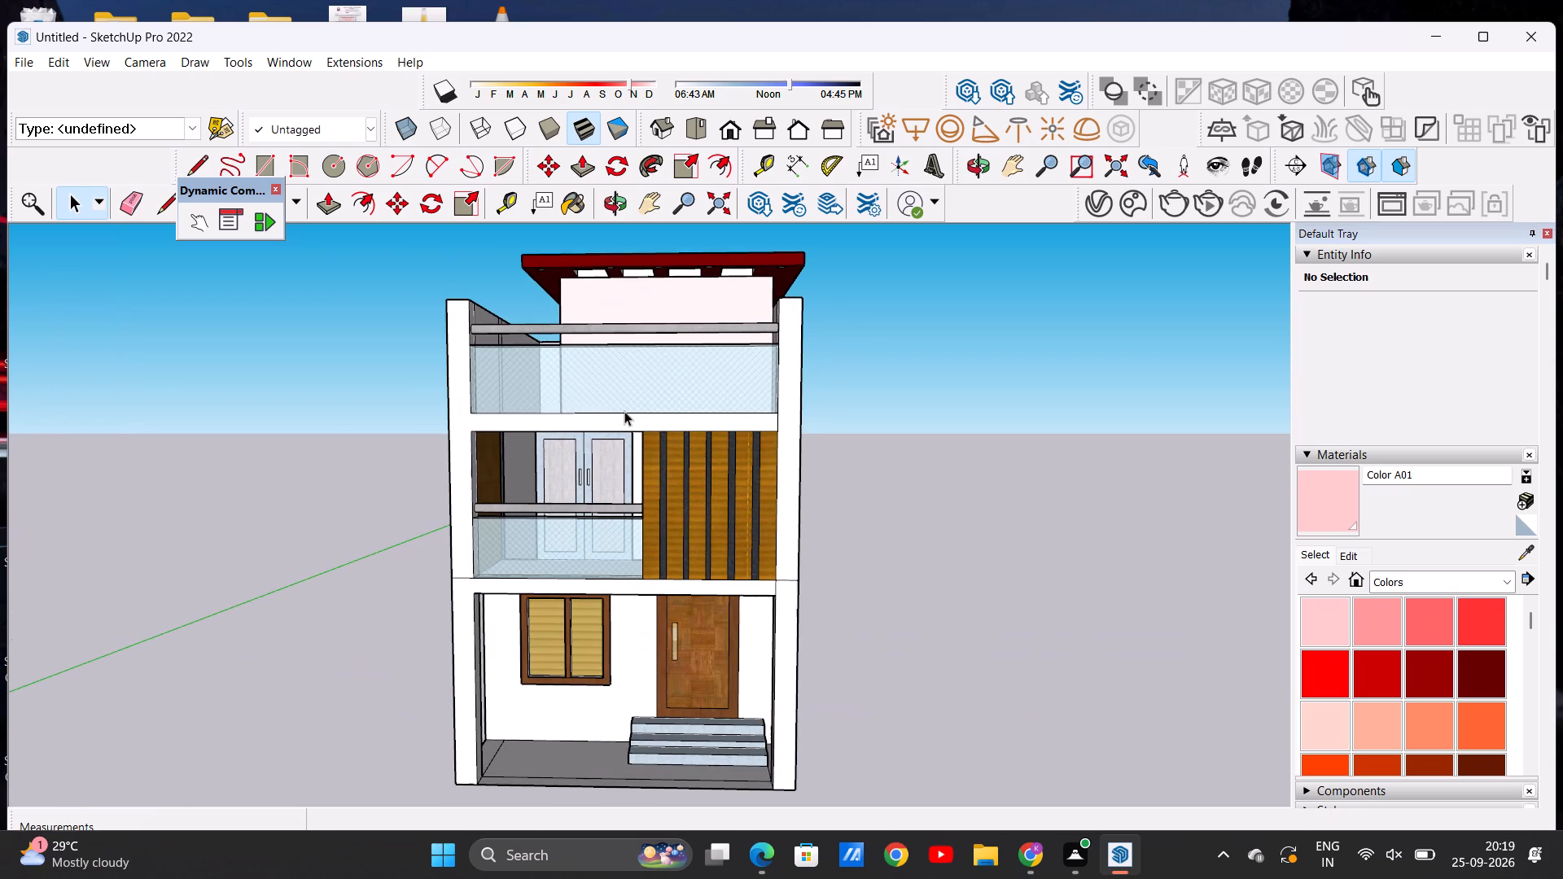
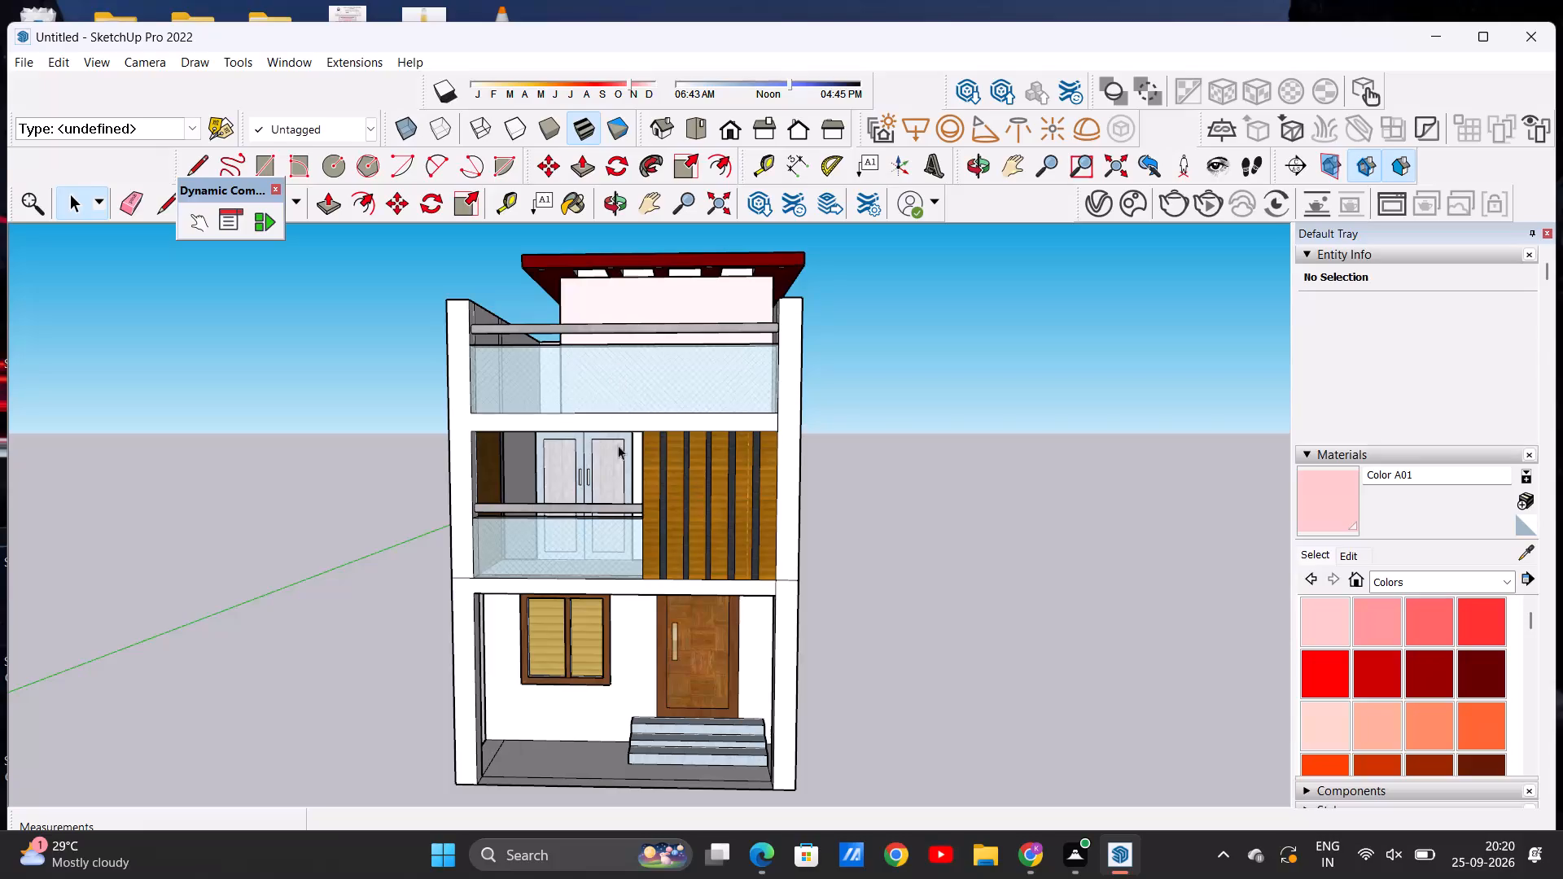
Examine the whole house's front facade, from the porch and entrance steps up to the balconies and red slotted roof.
{"action": "scroll", "coordinate": [544, 519], "scroll_direction": "up", "scroll_amount": 9}
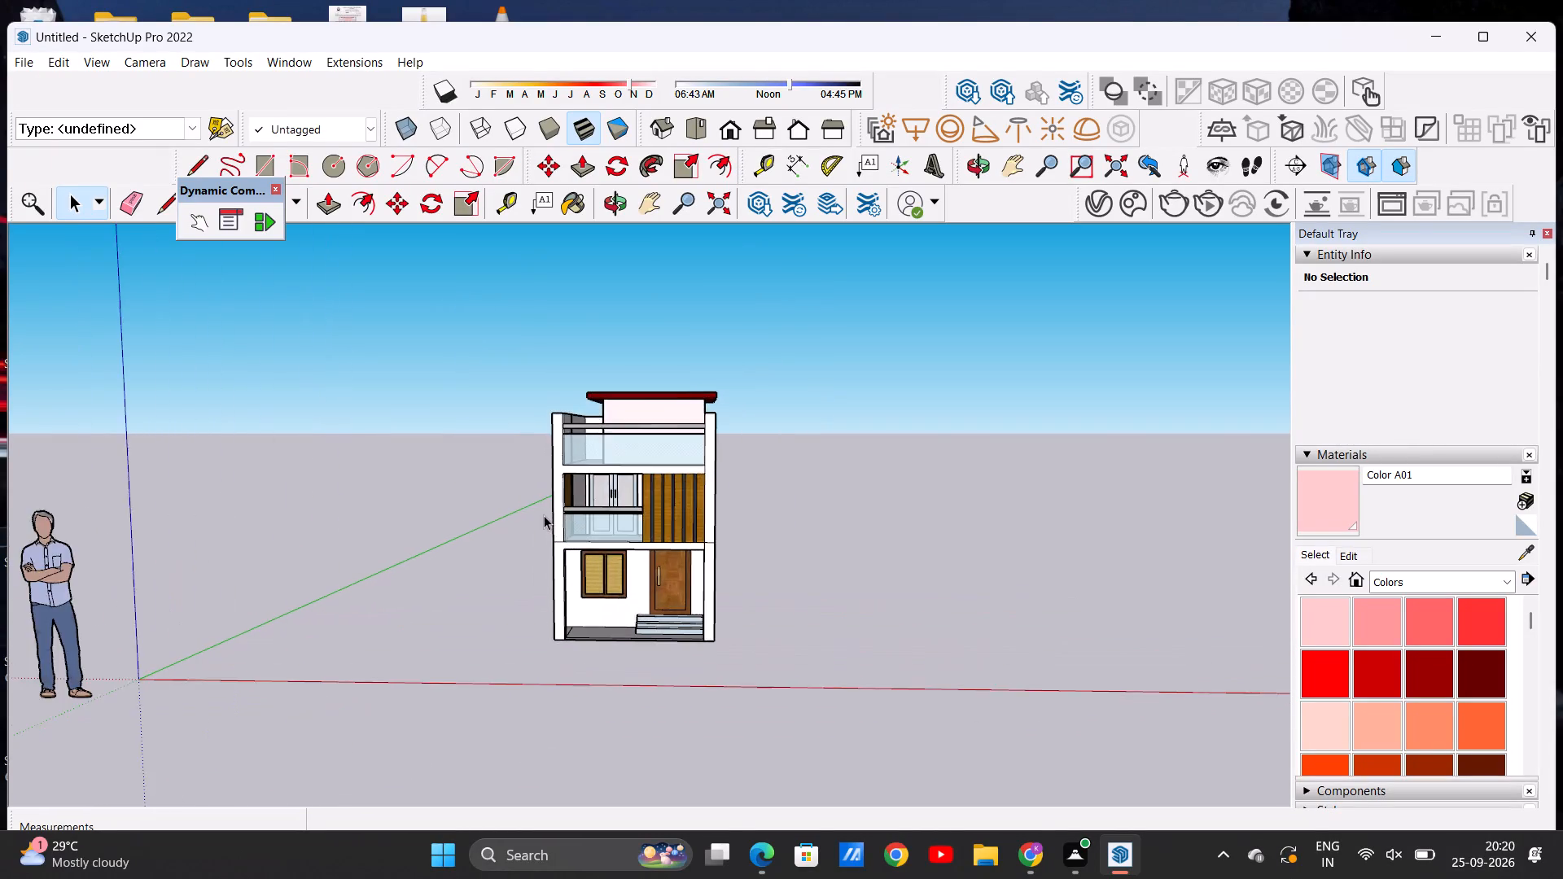
{"action": "scroll", "coordinate": [554, 514], "scroll_direction": "up", "scroll_amount": 5}
{"action": "scroll", "coordinate": [598, 501], "scroll_direction": "down", "scroll_amount": 1}
{"action": "middle_click_drag", "start_coordinate": [598, 501], "coordinate": [596, 526]}
{"action": "middle_click", "coordinate": [596, 526]}
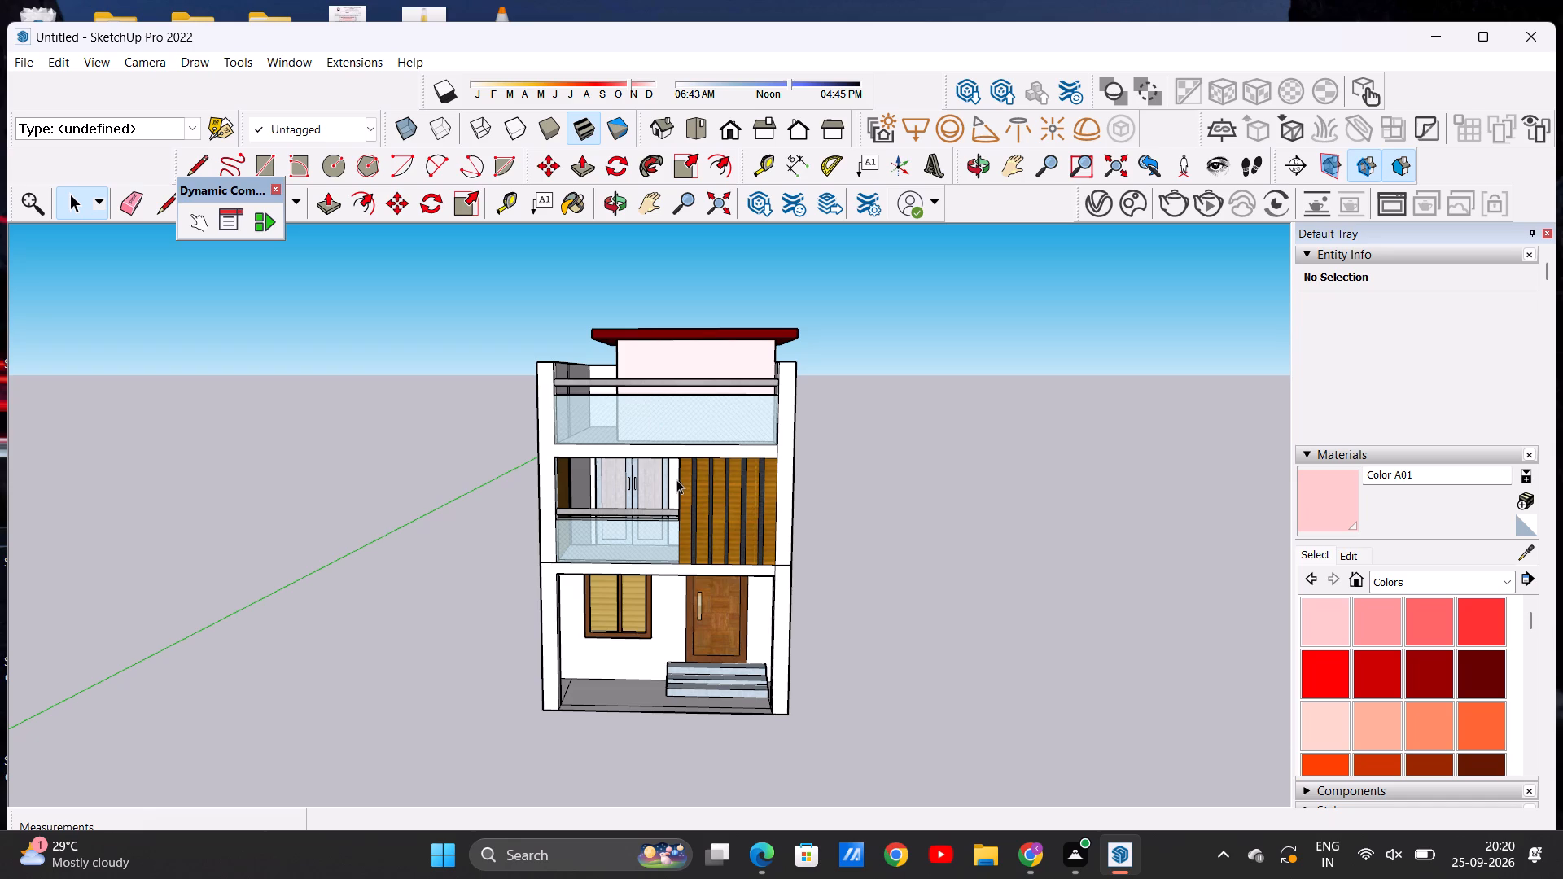
{"action": "scroll", "coordinate": [665, 500], "scroll_direction": "down", "scroll_amount": 20}
{"action": "scroll", "coordinate": [665, 500], "scroll_direction": "down", "scroll_amount": 8}
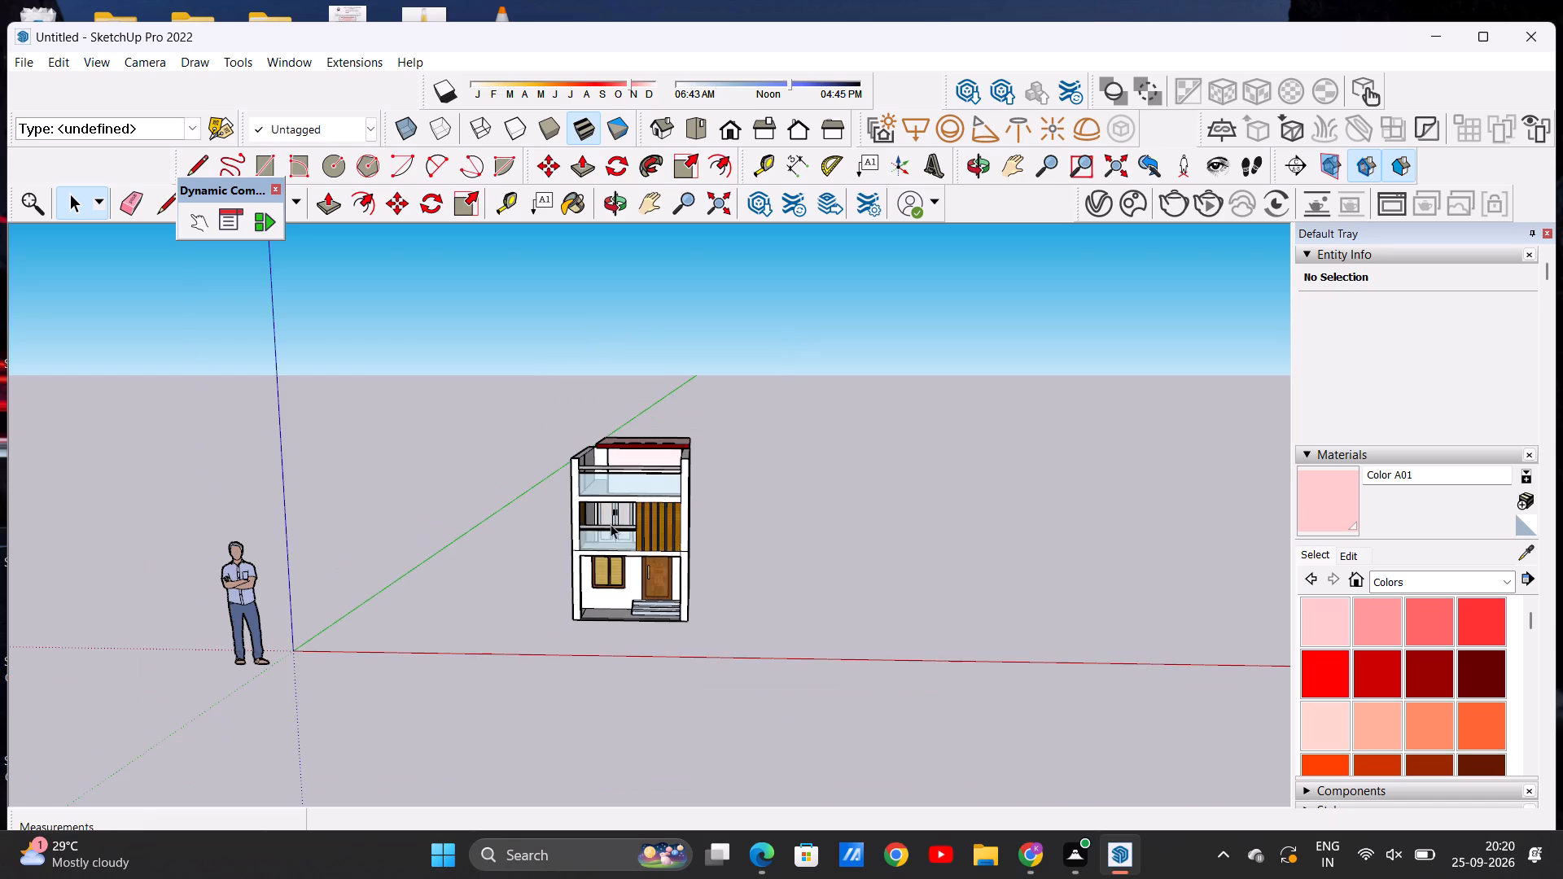
{"action": "scroll", "coordinate": [609, 527], "scroll_direction": "up", "scroll_amount": 8}
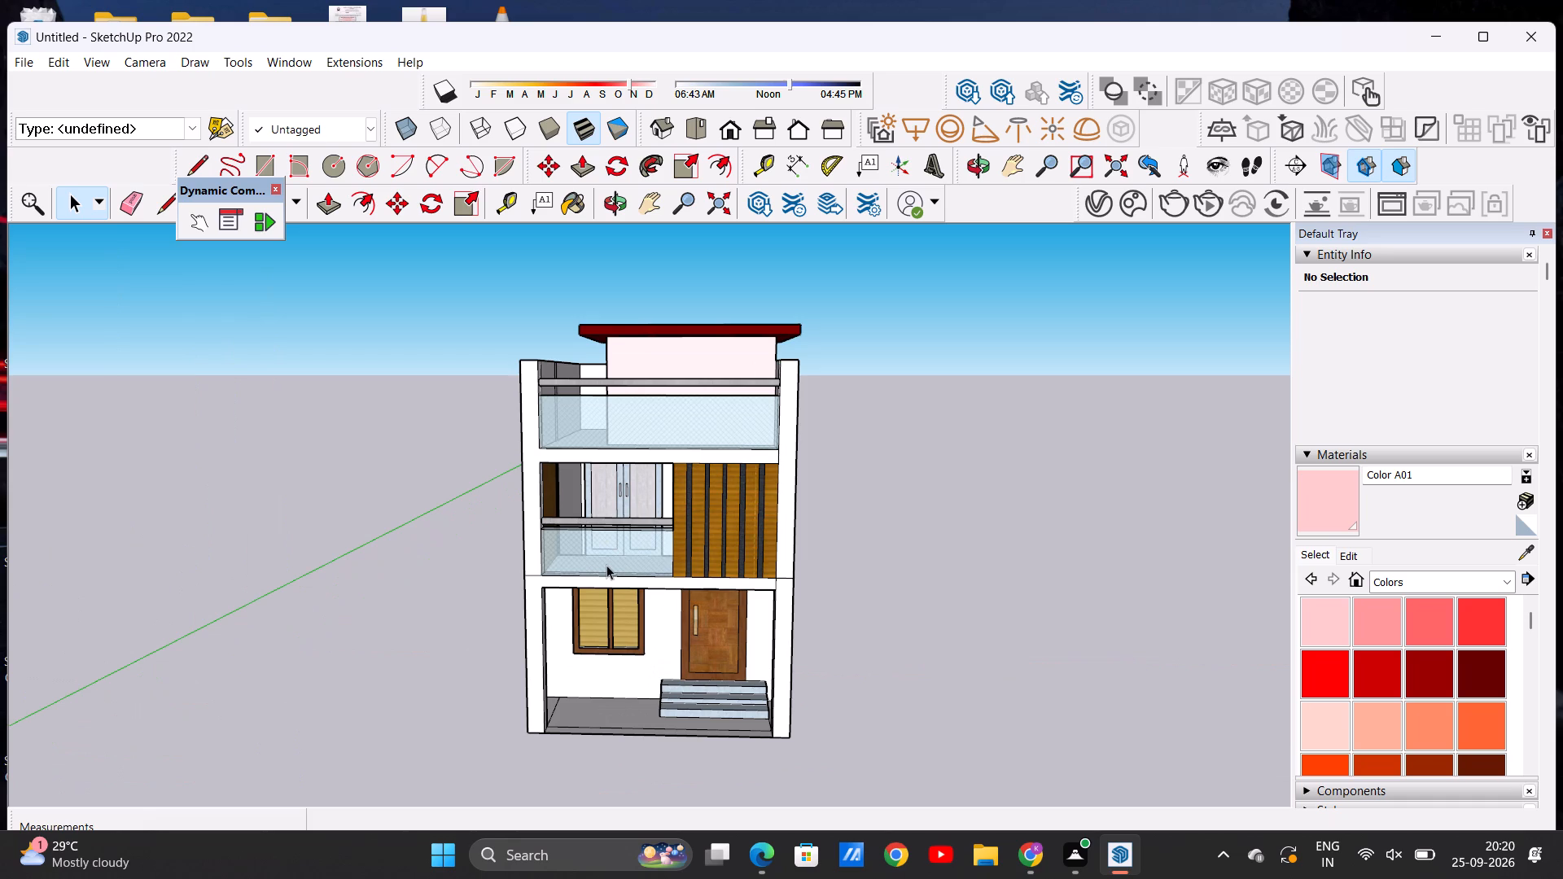
{"action": "scroll", "coordinate": [613, 557], "scroll_direction": "down", "scroll_amount": 4}
{"action": "middle_click_drag", "start_coordinate": [569, 530], "coordinate": [718, 511]}
{"action": "middle_click_drag", "start_coordinate": [721, 536], "coordinate": [566, 524]}
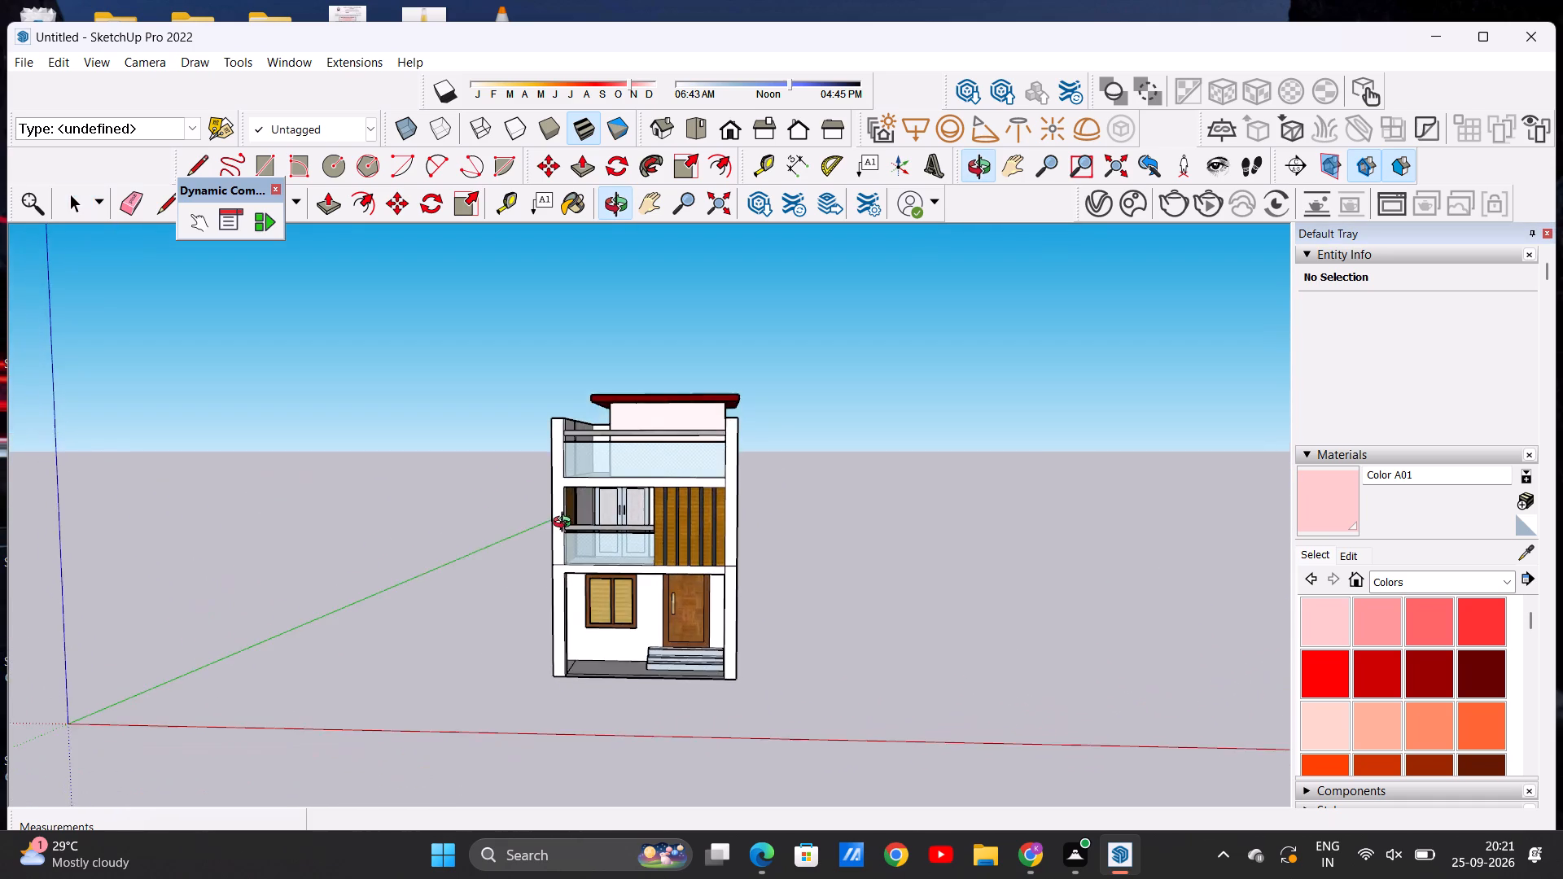
{"action": "middle_click_drag", "start_coordinate": [566, 524], "coordinate": [611, 514]}
{"action": "scroll", "coordinate": [663, 556], "scroll_direction": "up", "scroll_amount": 6}
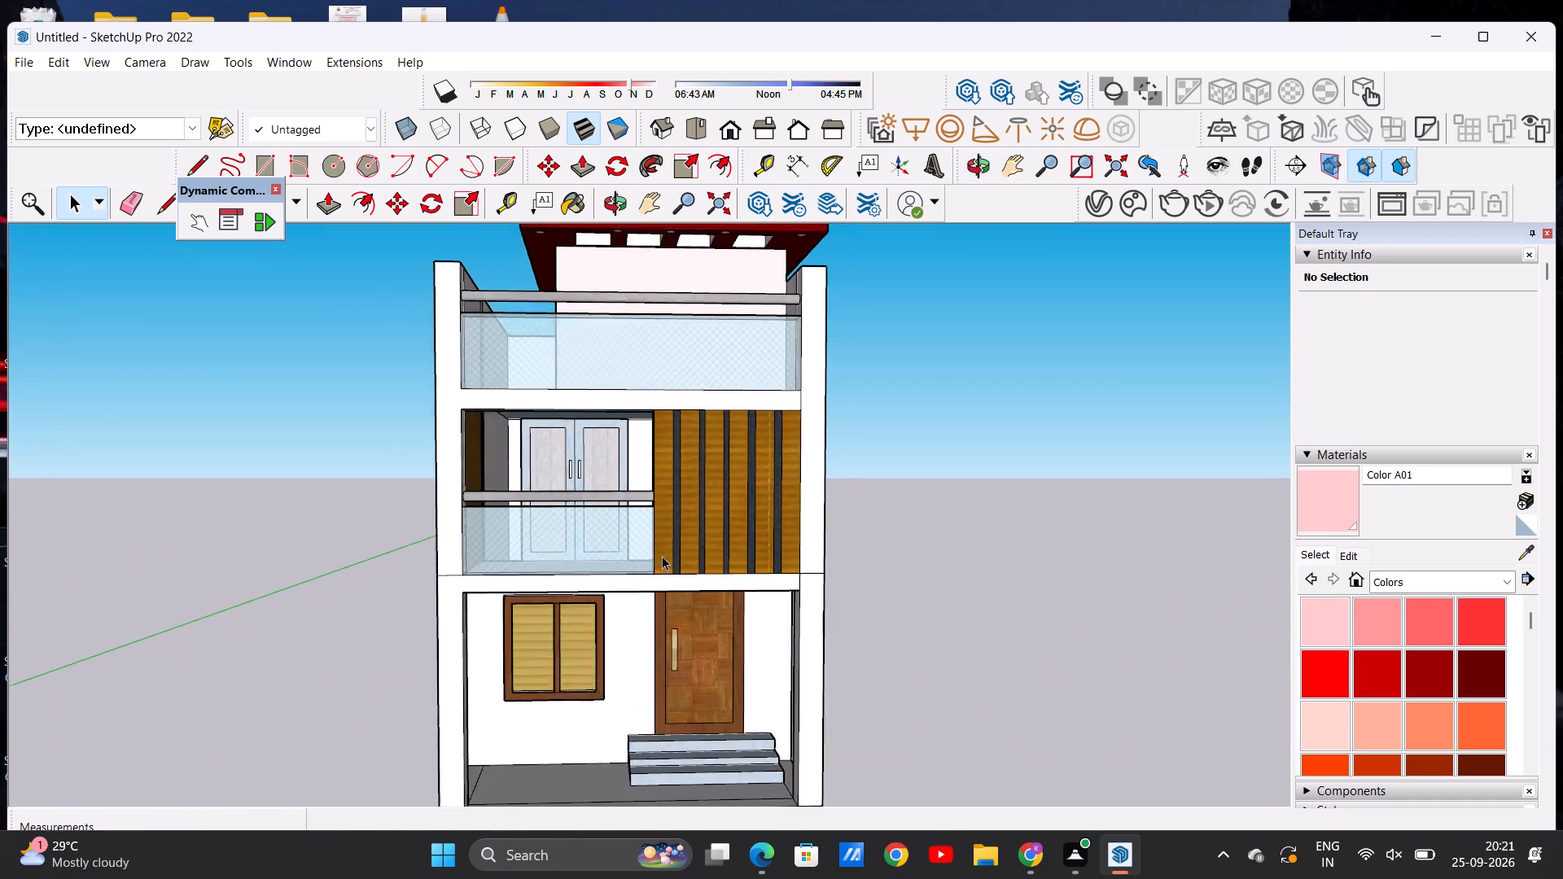
{"action": "scroll", "coordinate": [662, 556], "scroll_direction": "up", "scroll_amount": 2}
{"action": "scroll", "coordinate": [650, 534], "scroll_direction": "down", "scroll_amount": 8}
{"action": "scroll", "coordinate": [557, 476], "scroll_direction": "up", "scroll_amount": 5}
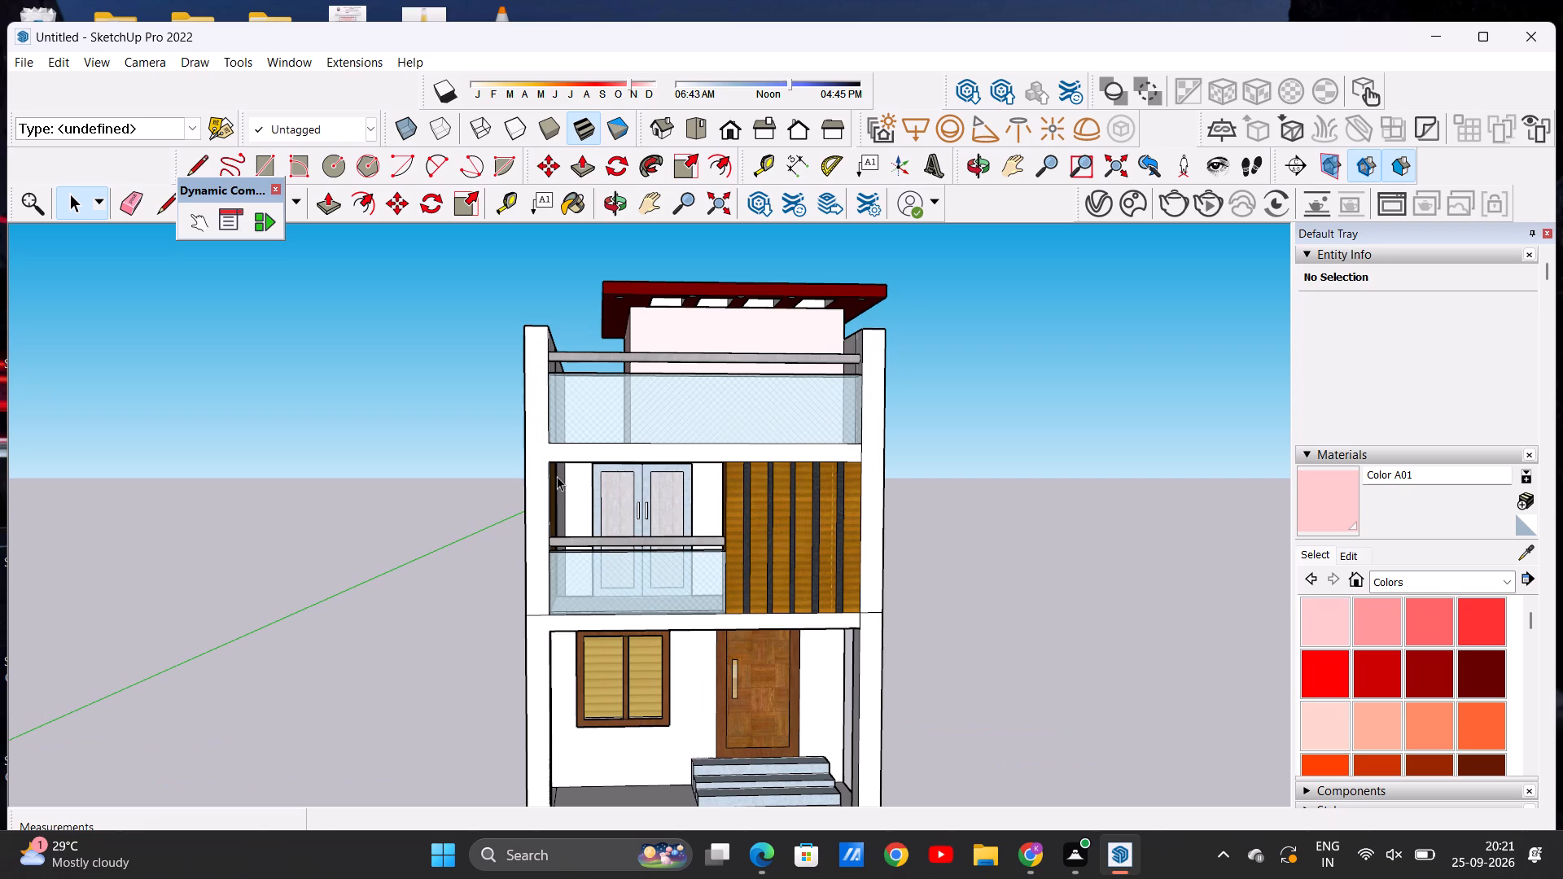
{"action": "scroll", "coordinate": [557, 476], "scroll_direction": "down", "scroll_amount": 5}
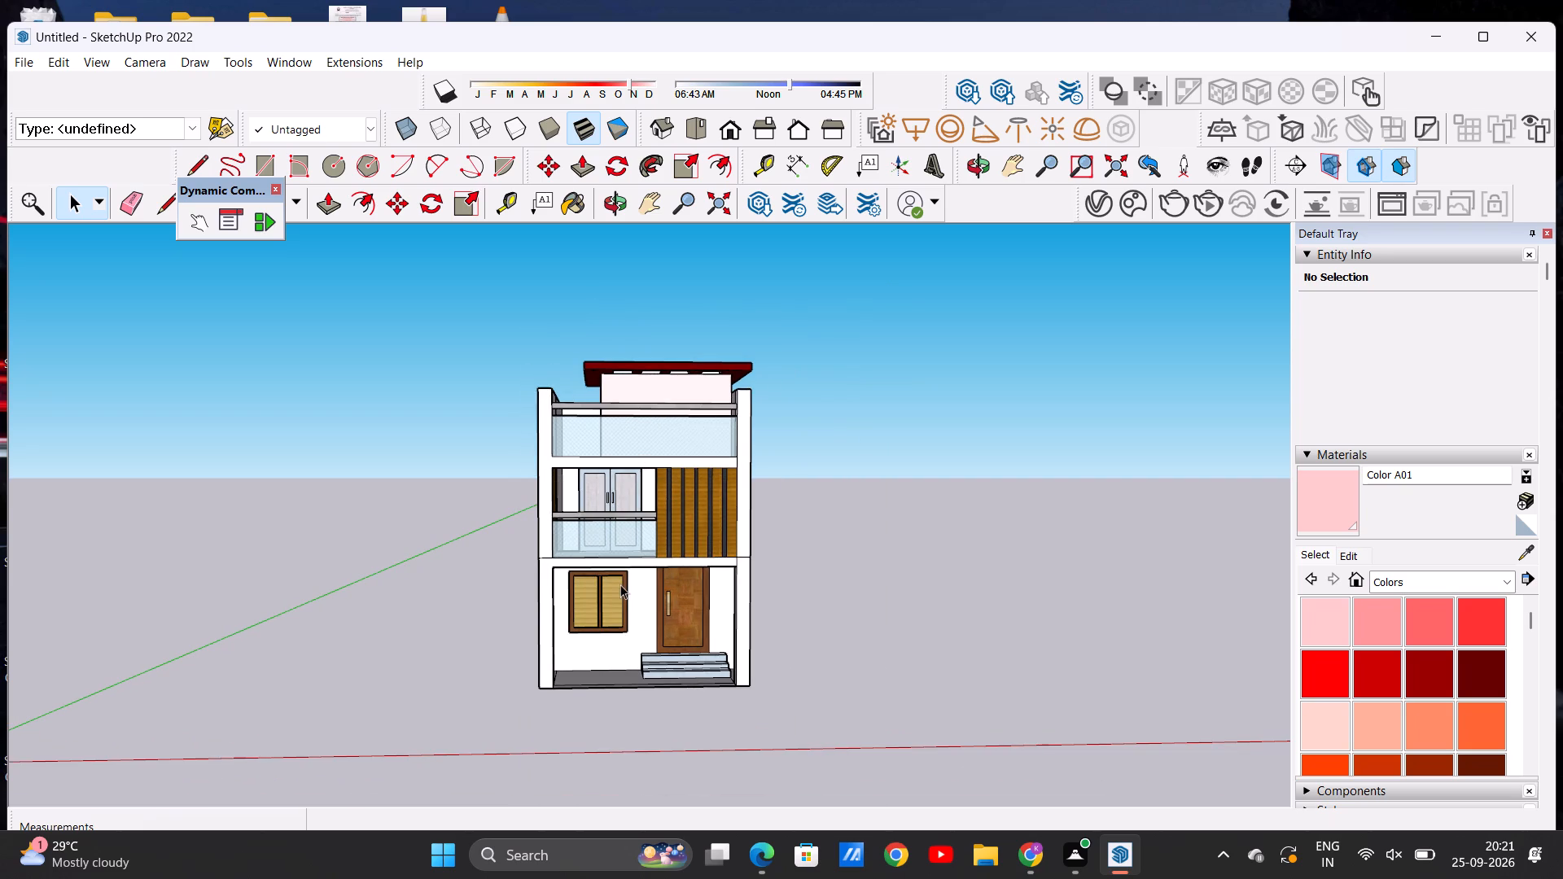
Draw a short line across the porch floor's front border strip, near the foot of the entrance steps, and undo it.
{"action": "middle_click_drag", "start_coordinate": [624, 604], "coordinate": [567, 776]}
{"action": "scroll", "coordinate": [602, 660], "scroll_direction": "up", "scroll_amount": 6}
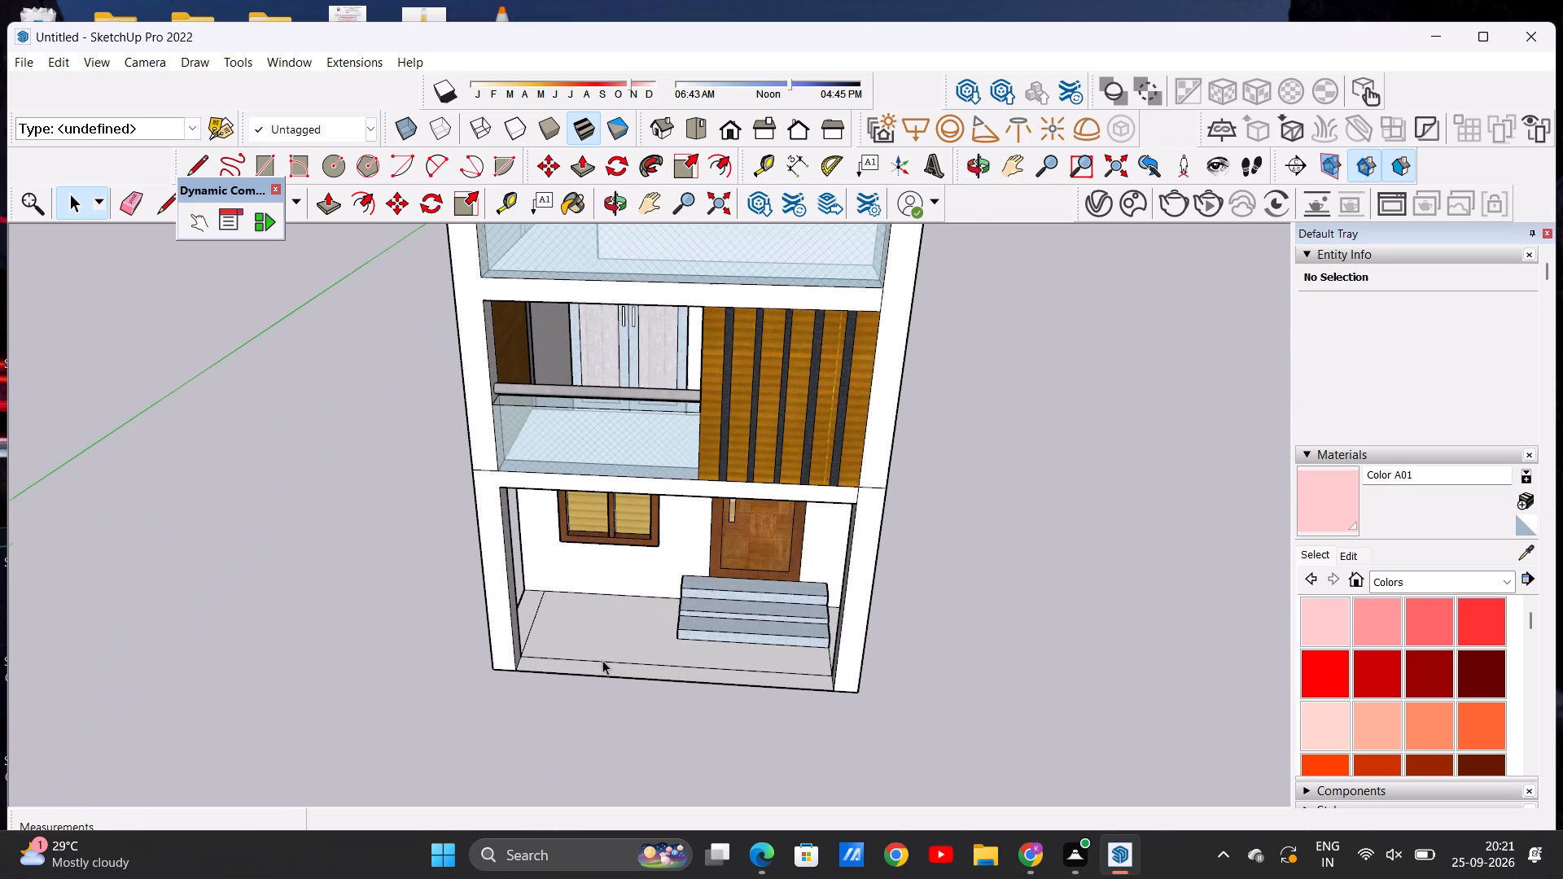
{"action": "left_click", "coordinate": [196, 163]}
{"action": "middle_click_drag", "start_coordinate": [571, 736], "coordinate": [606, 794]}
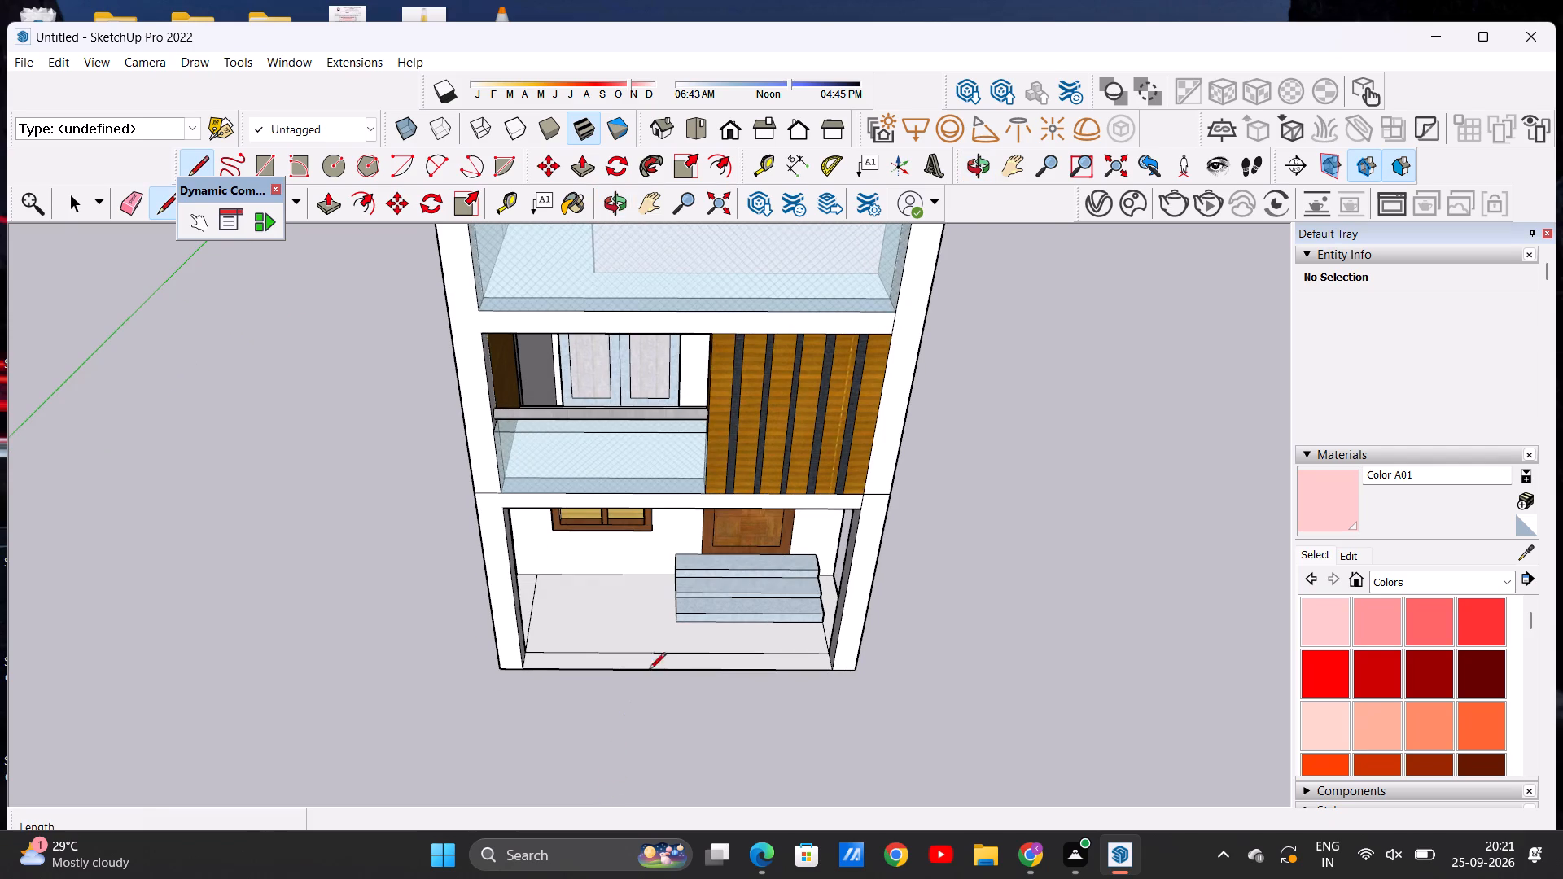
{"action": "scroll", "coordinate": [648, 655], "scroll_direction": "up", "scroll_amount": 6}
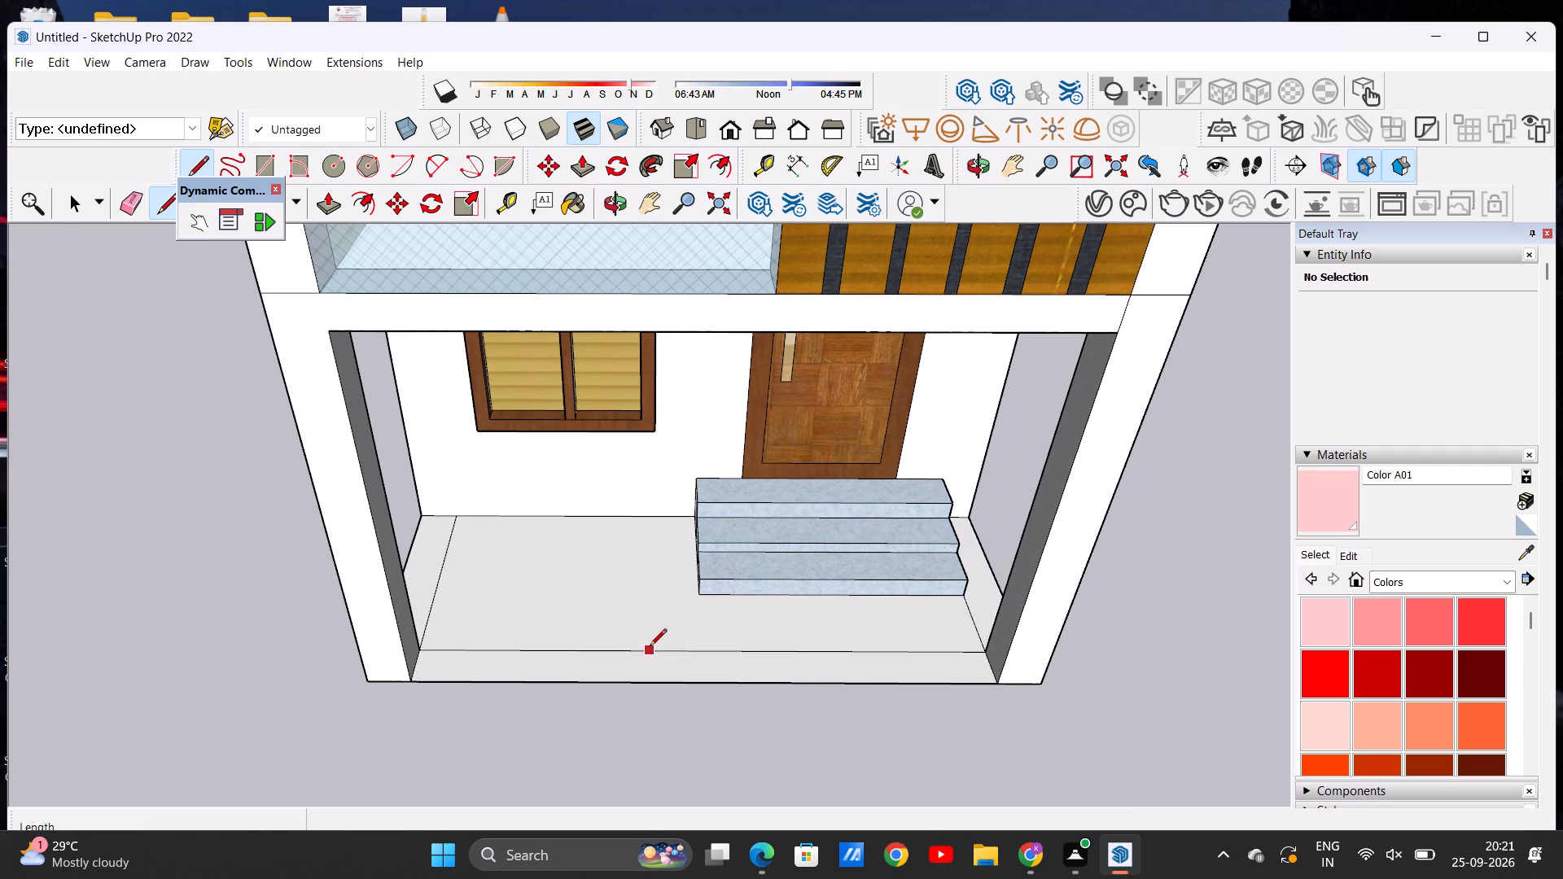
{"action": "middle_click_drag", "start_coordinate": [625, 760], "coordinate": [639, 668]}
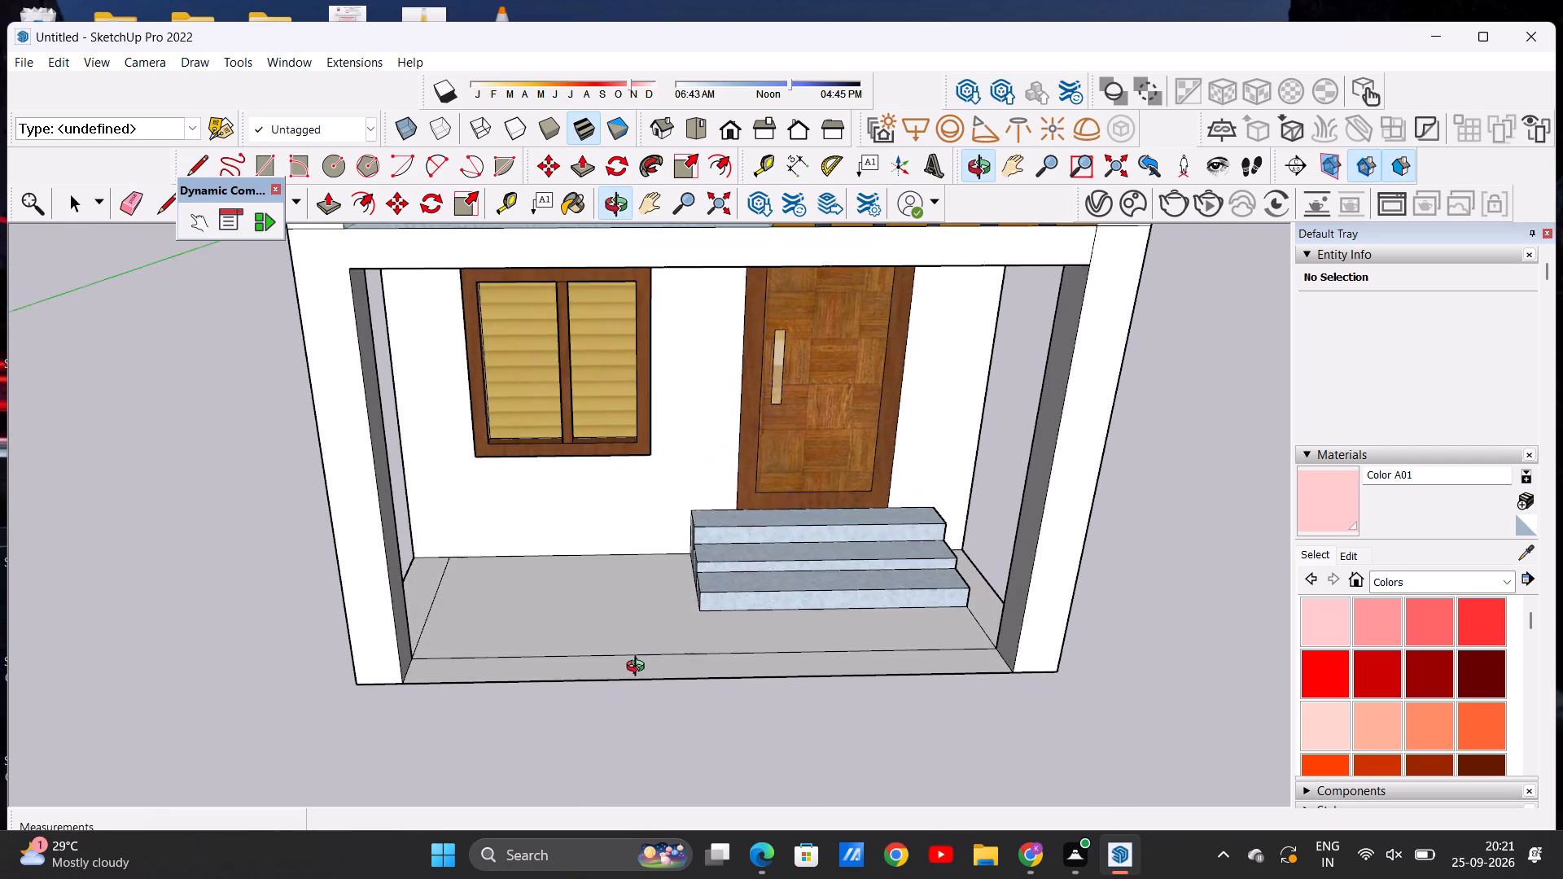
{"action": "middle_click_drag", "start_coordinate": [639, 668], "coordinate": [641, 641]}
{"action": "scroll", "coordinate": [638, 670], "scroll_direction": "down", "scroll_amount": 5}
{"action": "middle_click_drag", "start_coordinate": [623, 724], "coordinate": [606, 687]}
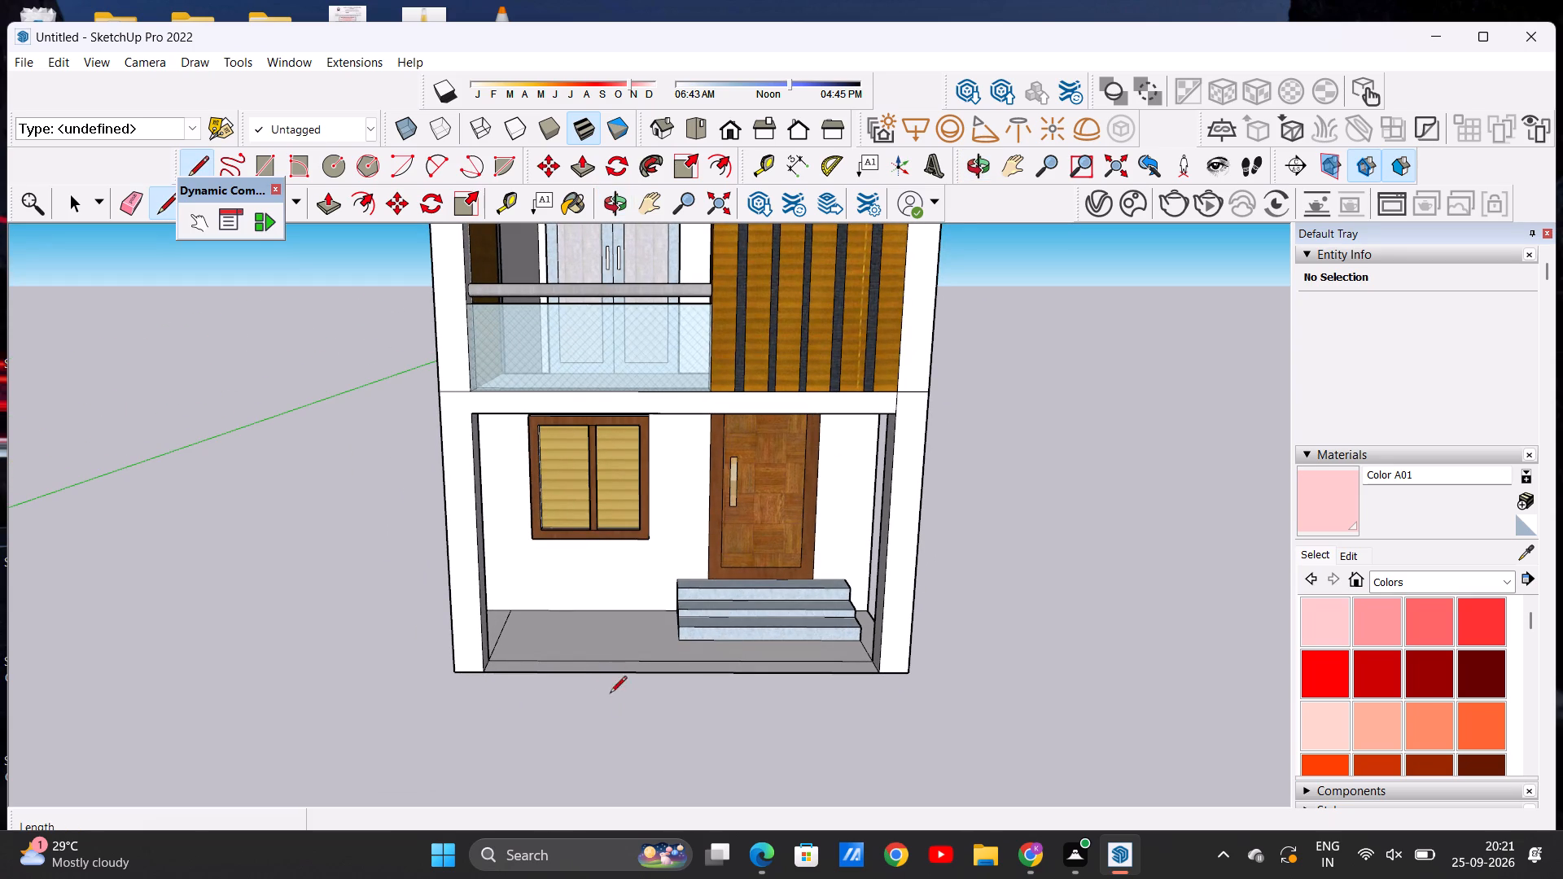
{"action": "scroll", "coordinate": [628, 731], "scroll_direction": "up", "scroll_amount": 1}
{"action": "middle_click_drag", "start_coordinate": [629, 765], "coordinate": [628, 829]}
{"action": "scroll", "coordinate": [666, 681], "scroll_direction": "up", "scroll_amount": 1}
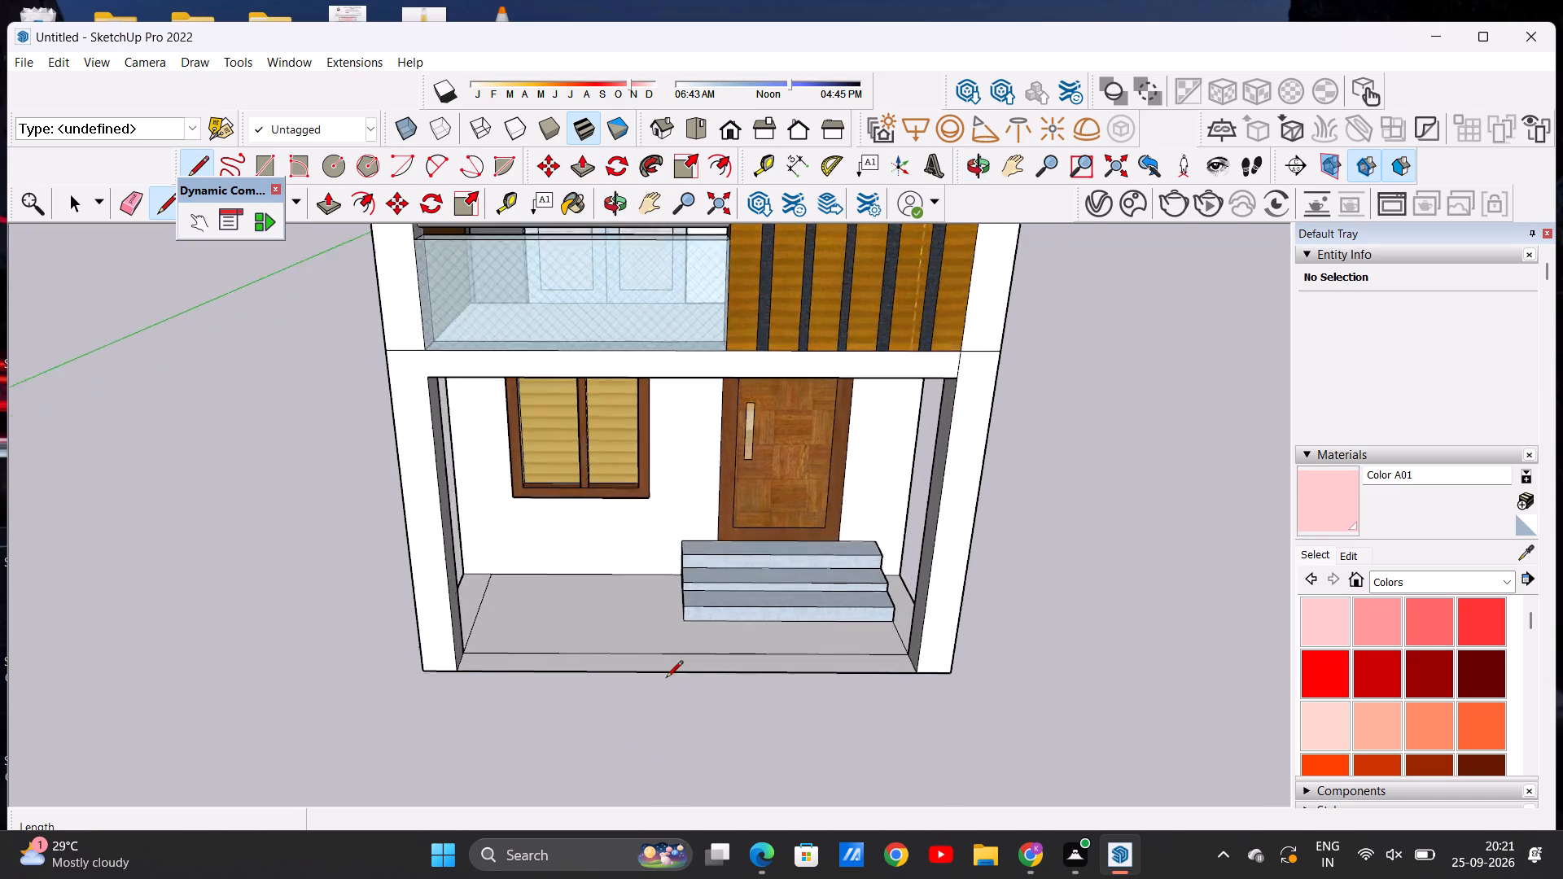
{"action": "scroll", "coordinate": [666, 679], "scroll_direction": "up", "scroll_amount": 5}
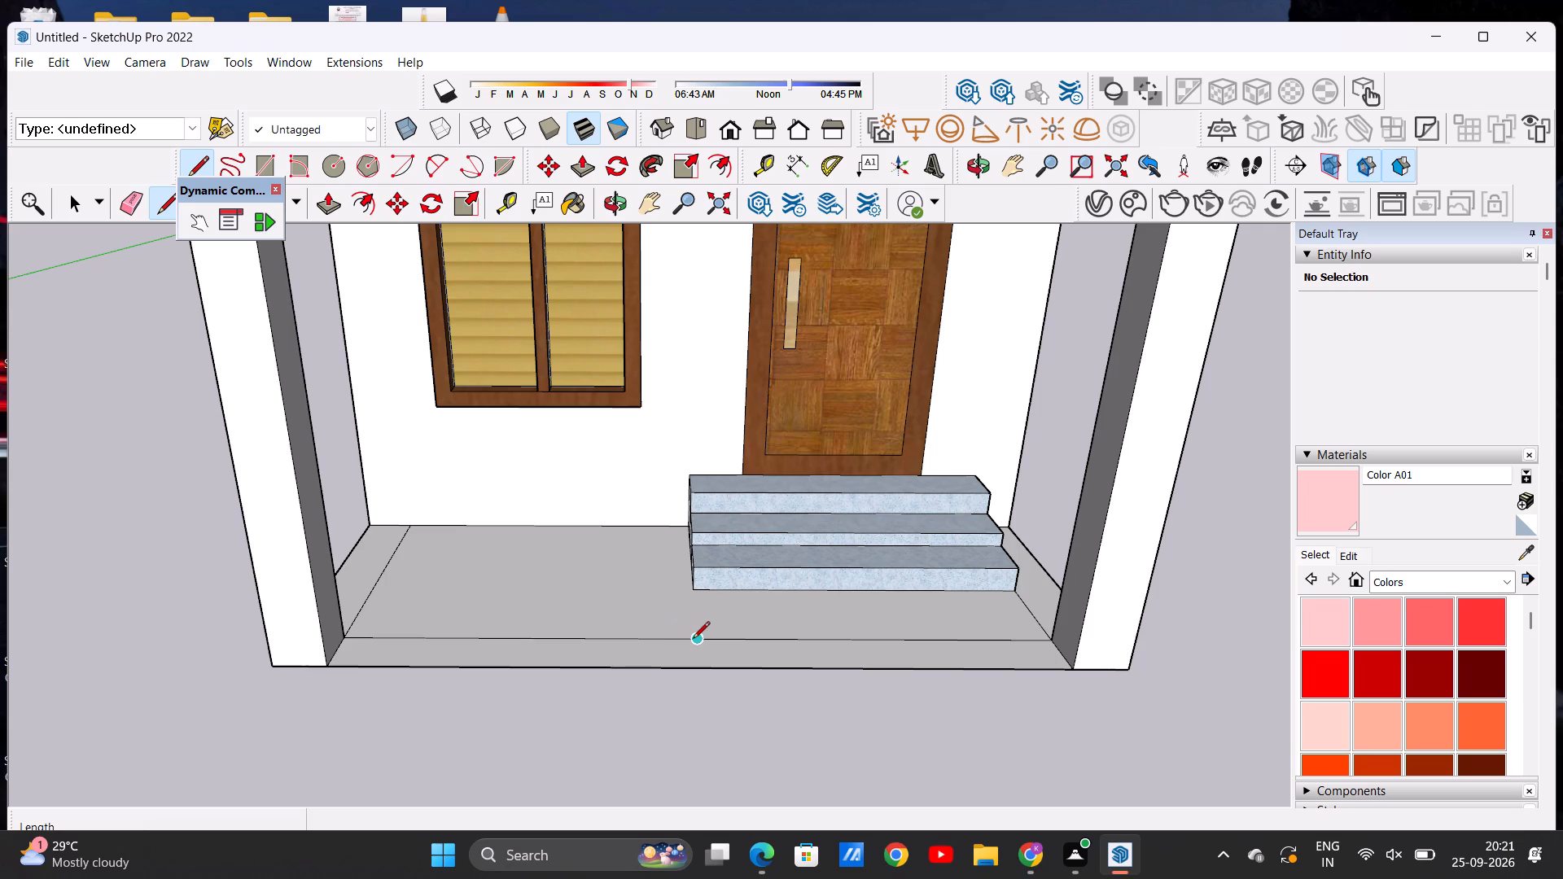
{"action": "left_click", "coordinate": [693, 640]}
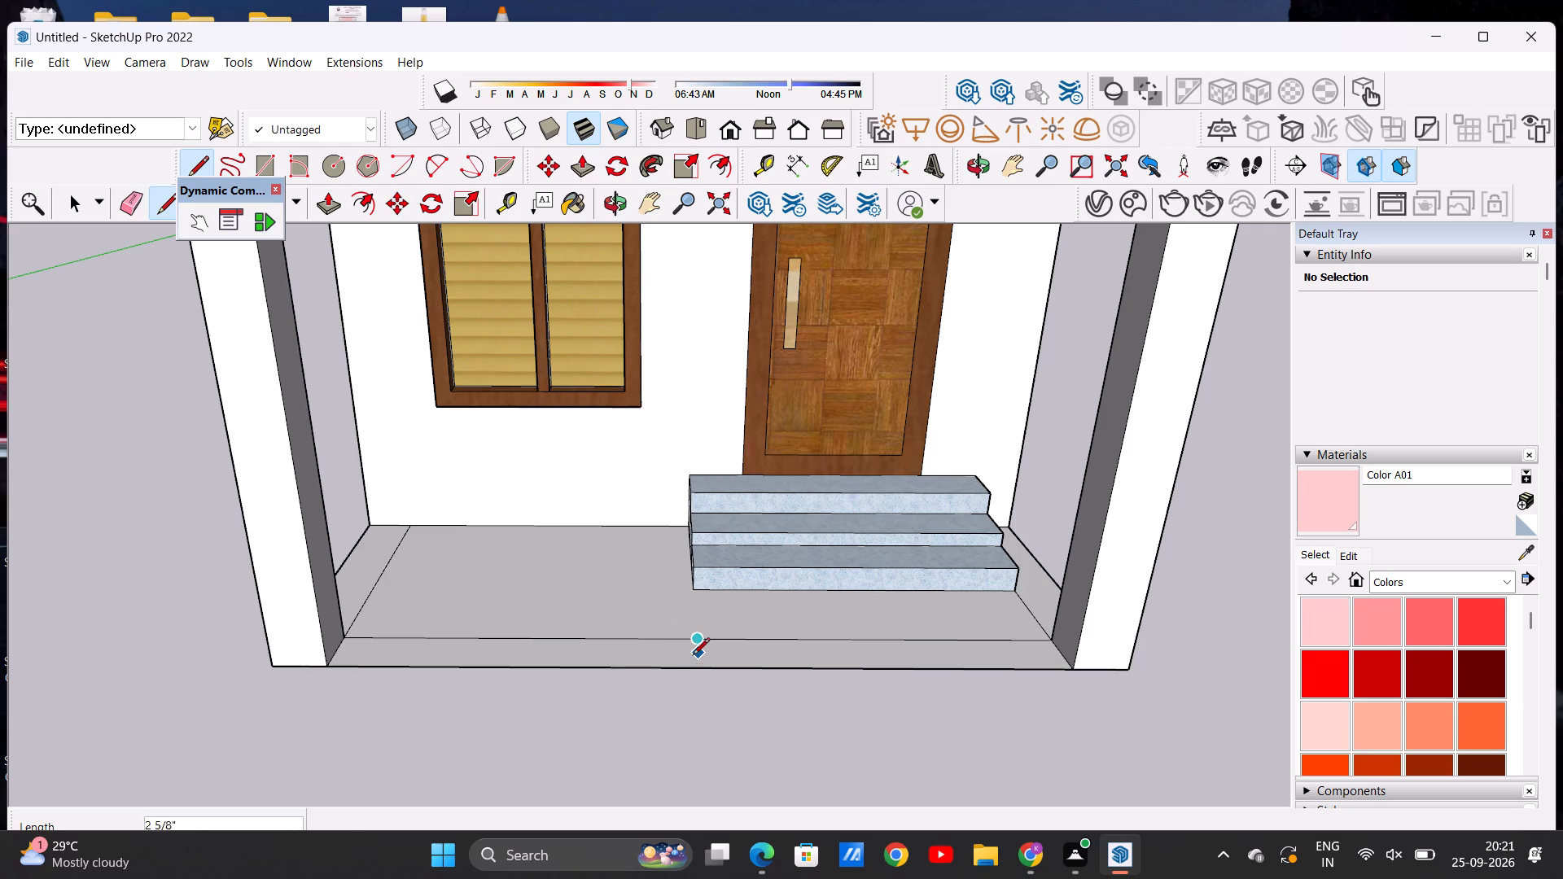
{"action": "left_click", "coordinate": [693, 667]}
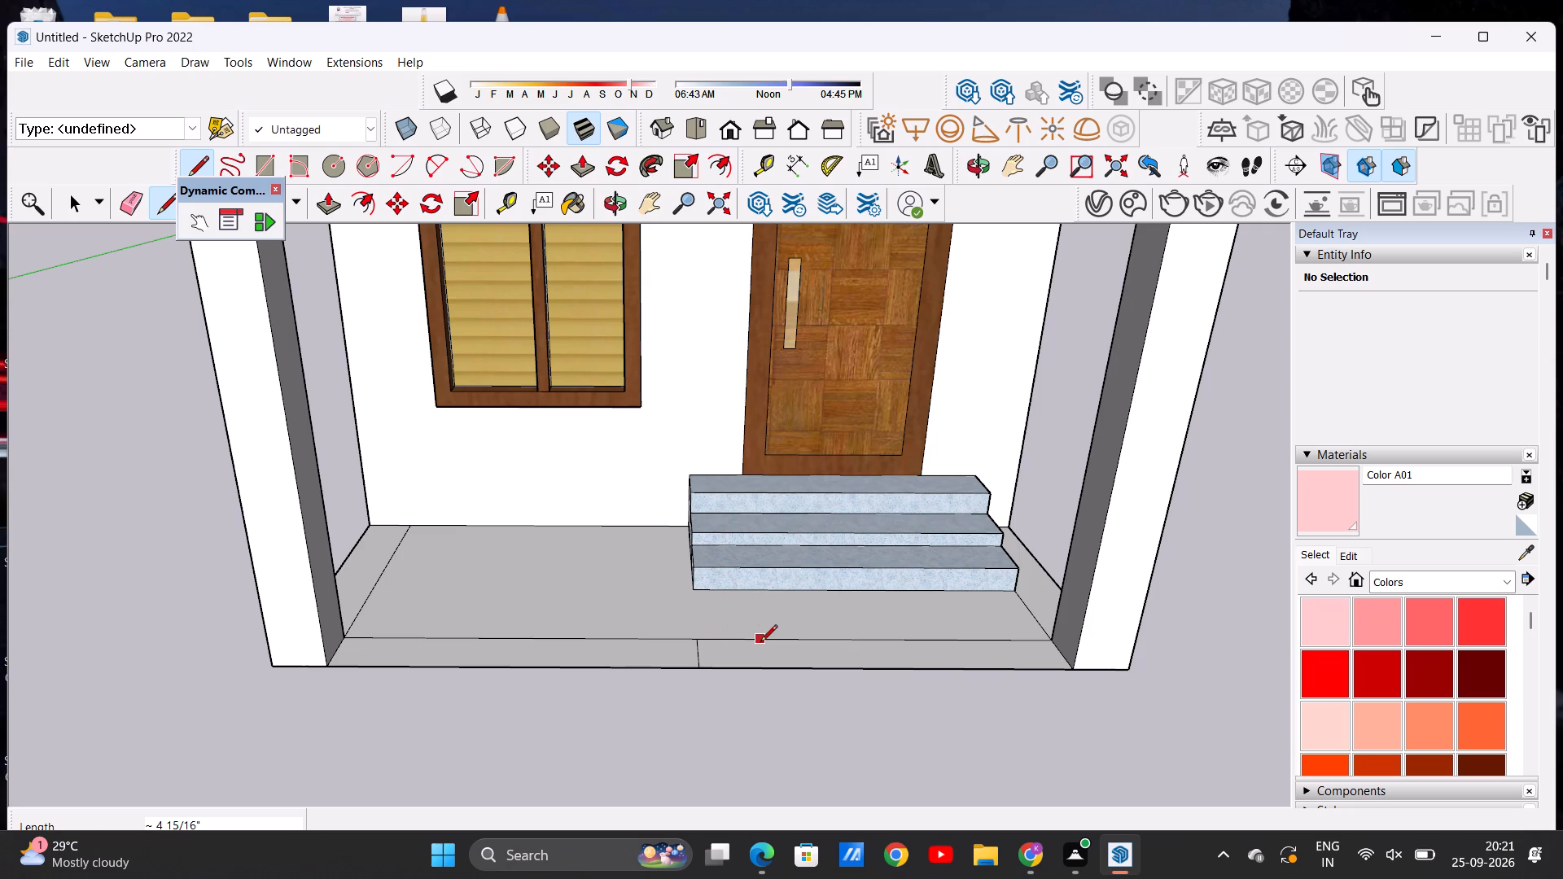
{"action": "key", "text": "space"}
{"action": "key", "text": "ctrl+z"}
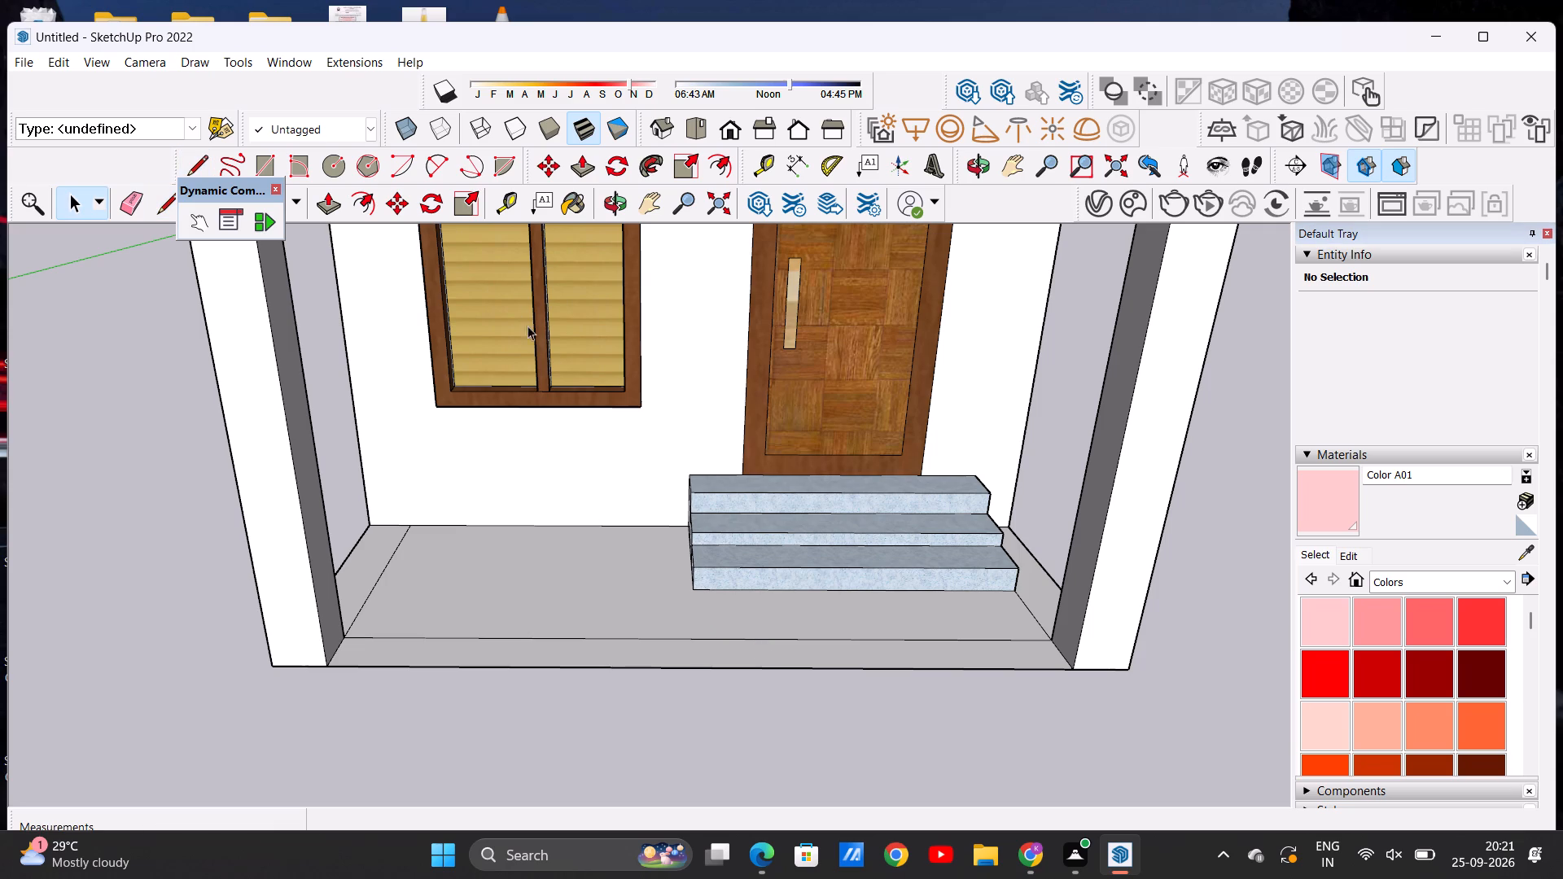
Draw two parallel lines, each about 4 15/16" long, across the porch floor's front border strip in front of the entrance steps.
{"action": "left_click", "coordinate": [199, 161]}
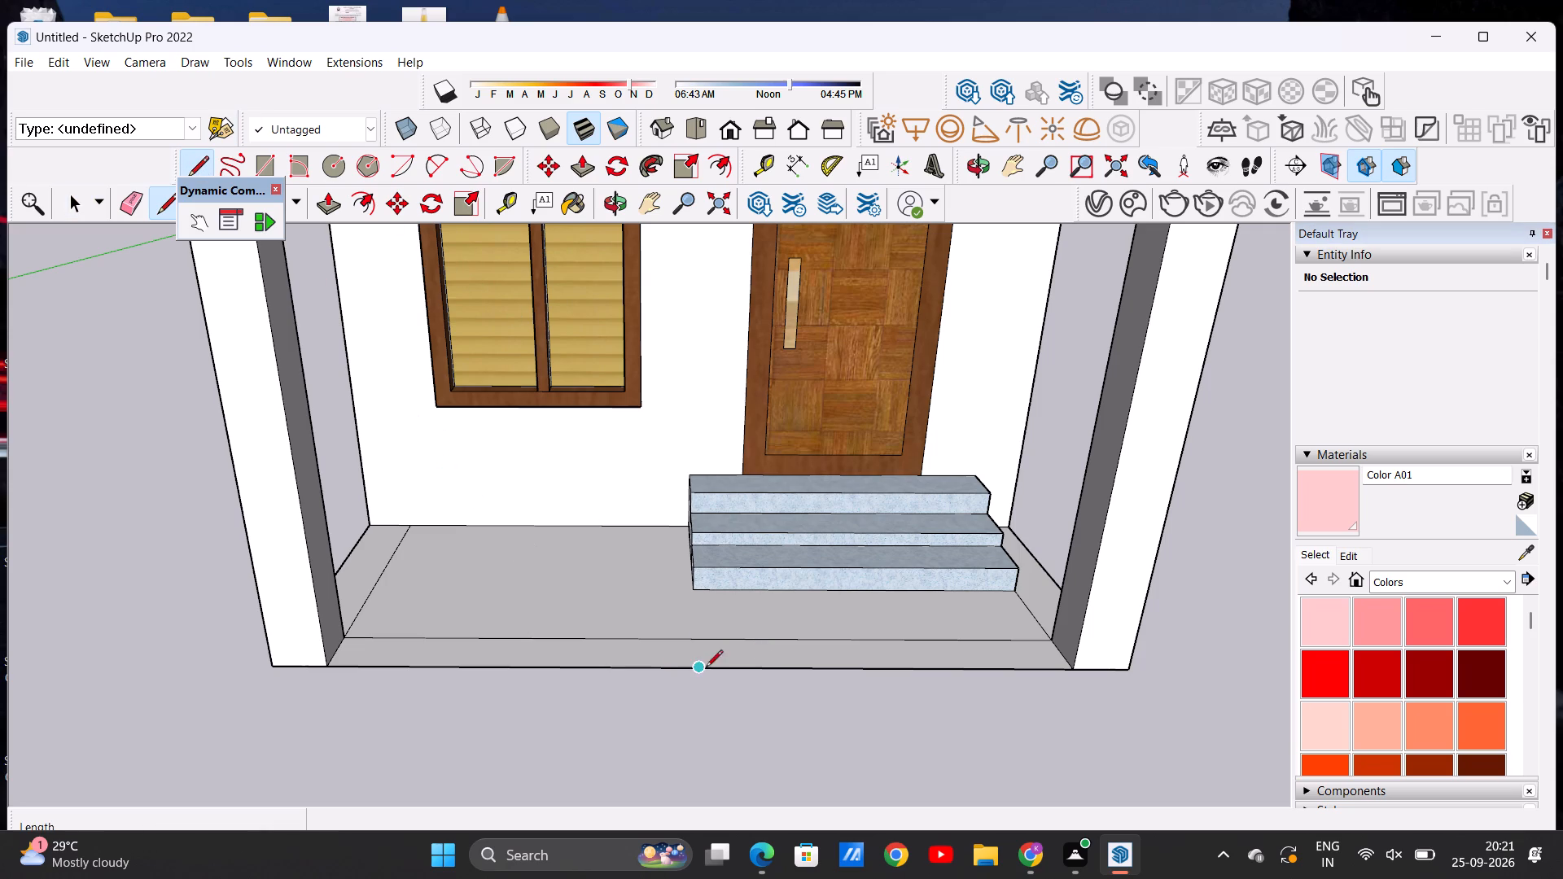
{"action": "left_click", "coordinate": [672, 637]}
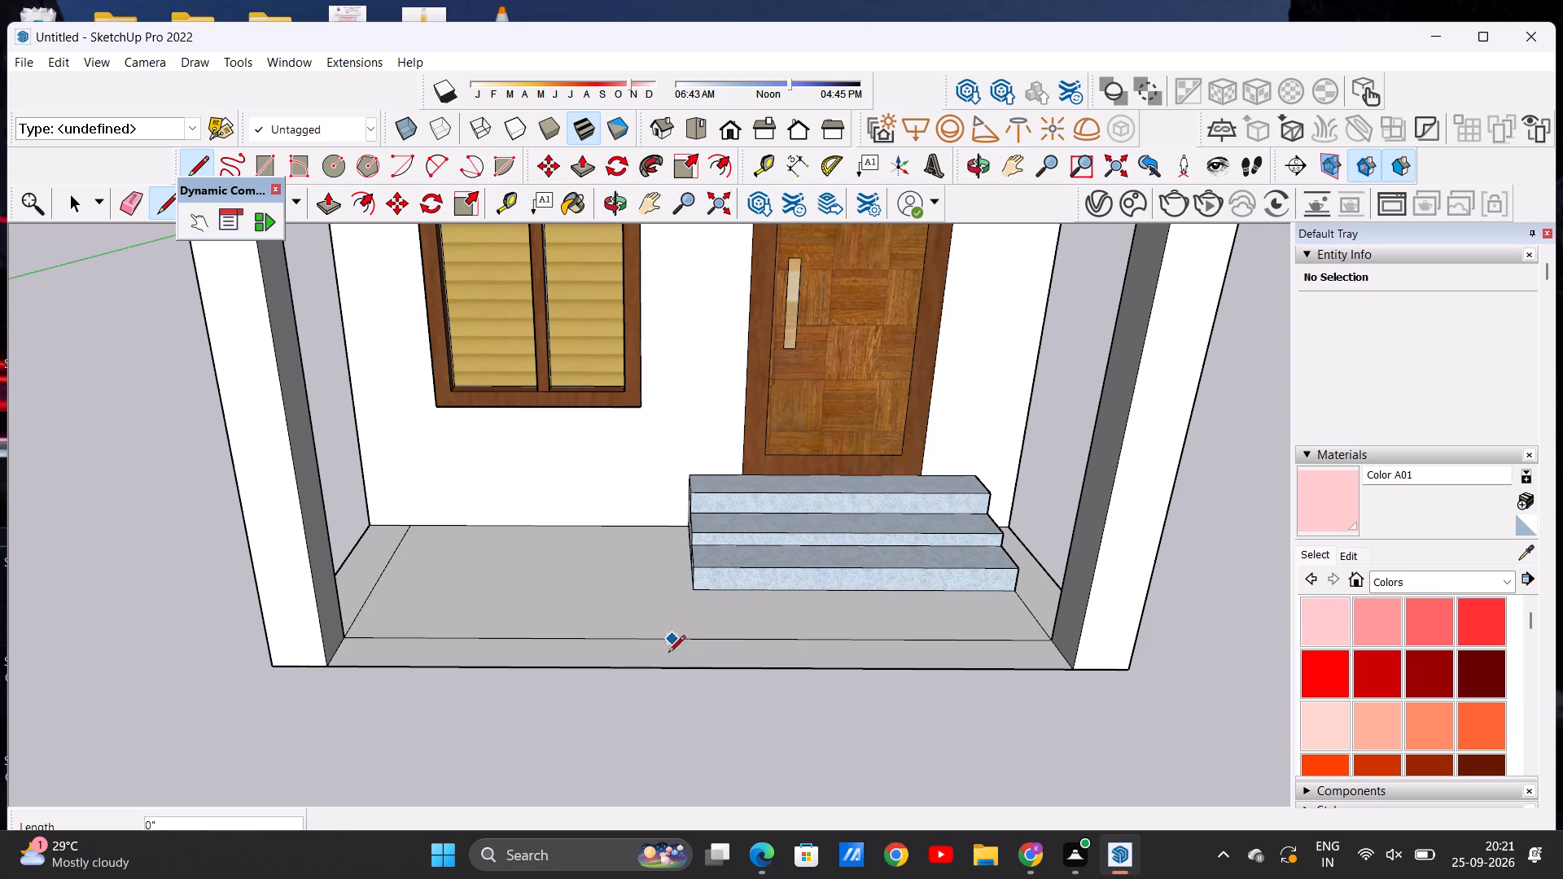
{"action": "left_click", "coordinate": [667, 672]}
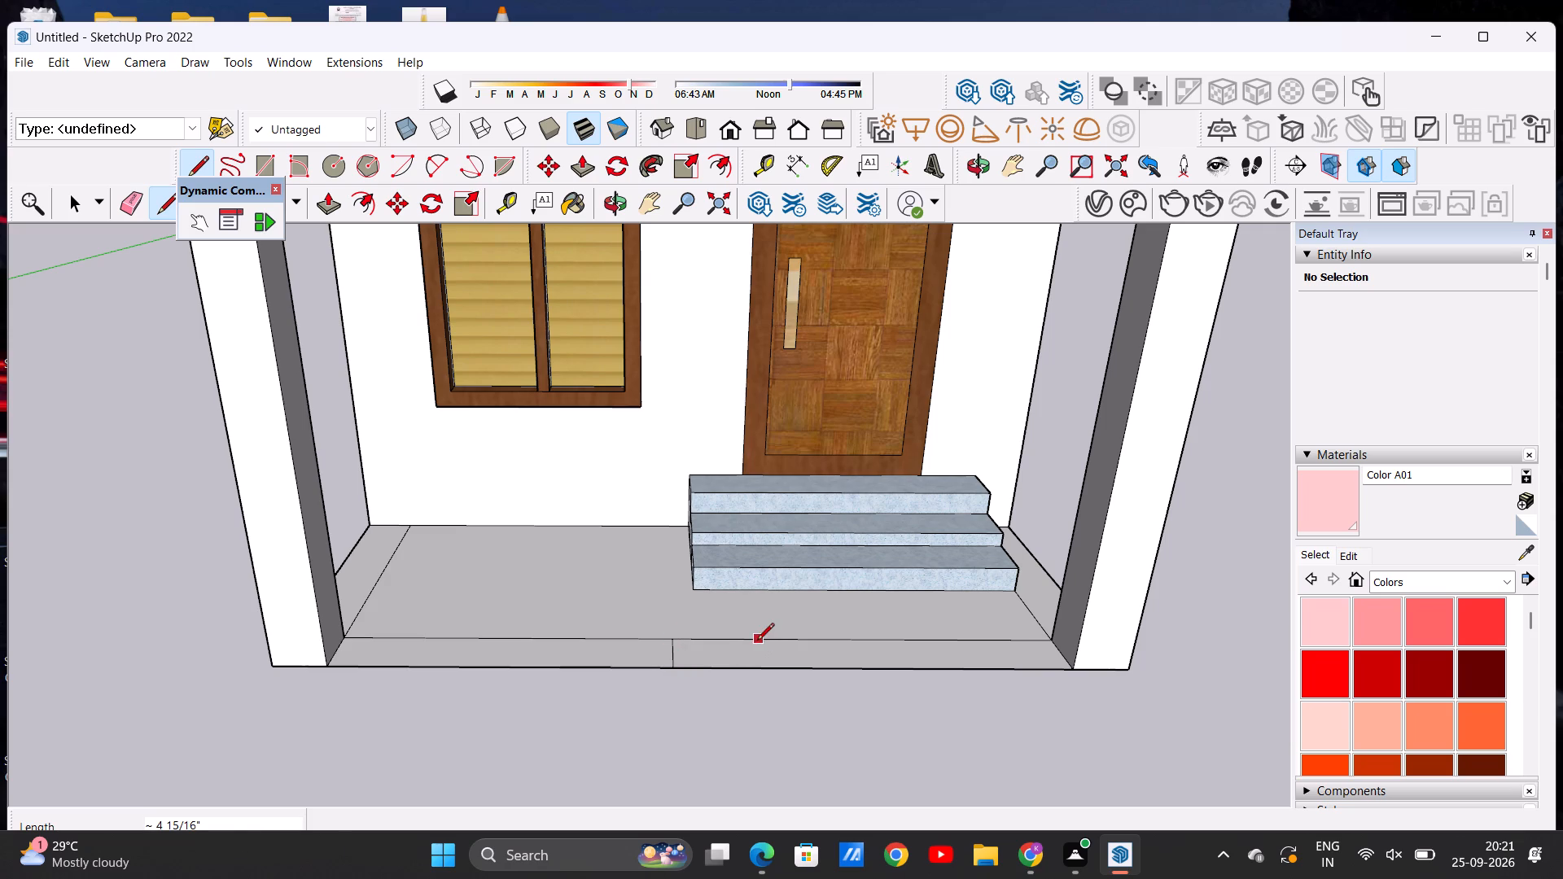
{"action": "left_click", "coordinate": [747, 641]}
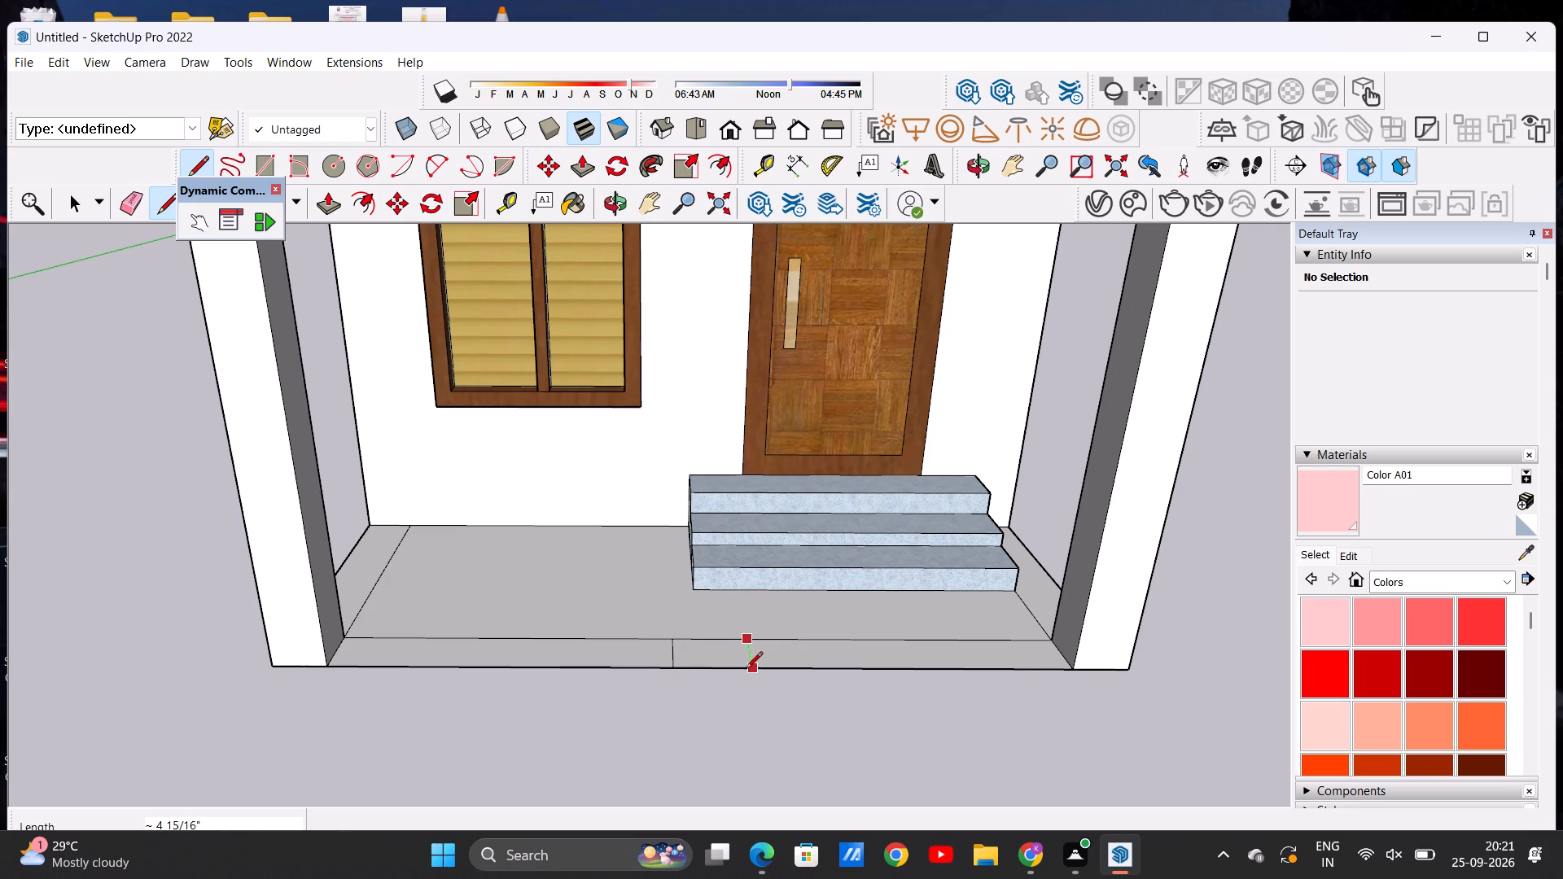
{"action": "left_click", "coordinate": [746, 670]}
{"action": "key", "text": "space"}
Draw a horizontal line at about mid-height across the front face of the ground-floor porch column on the window side.
{"action": "scroll", "coordinate": [739, 606], "scroll_direction": "down", "scroll_amount": 7}
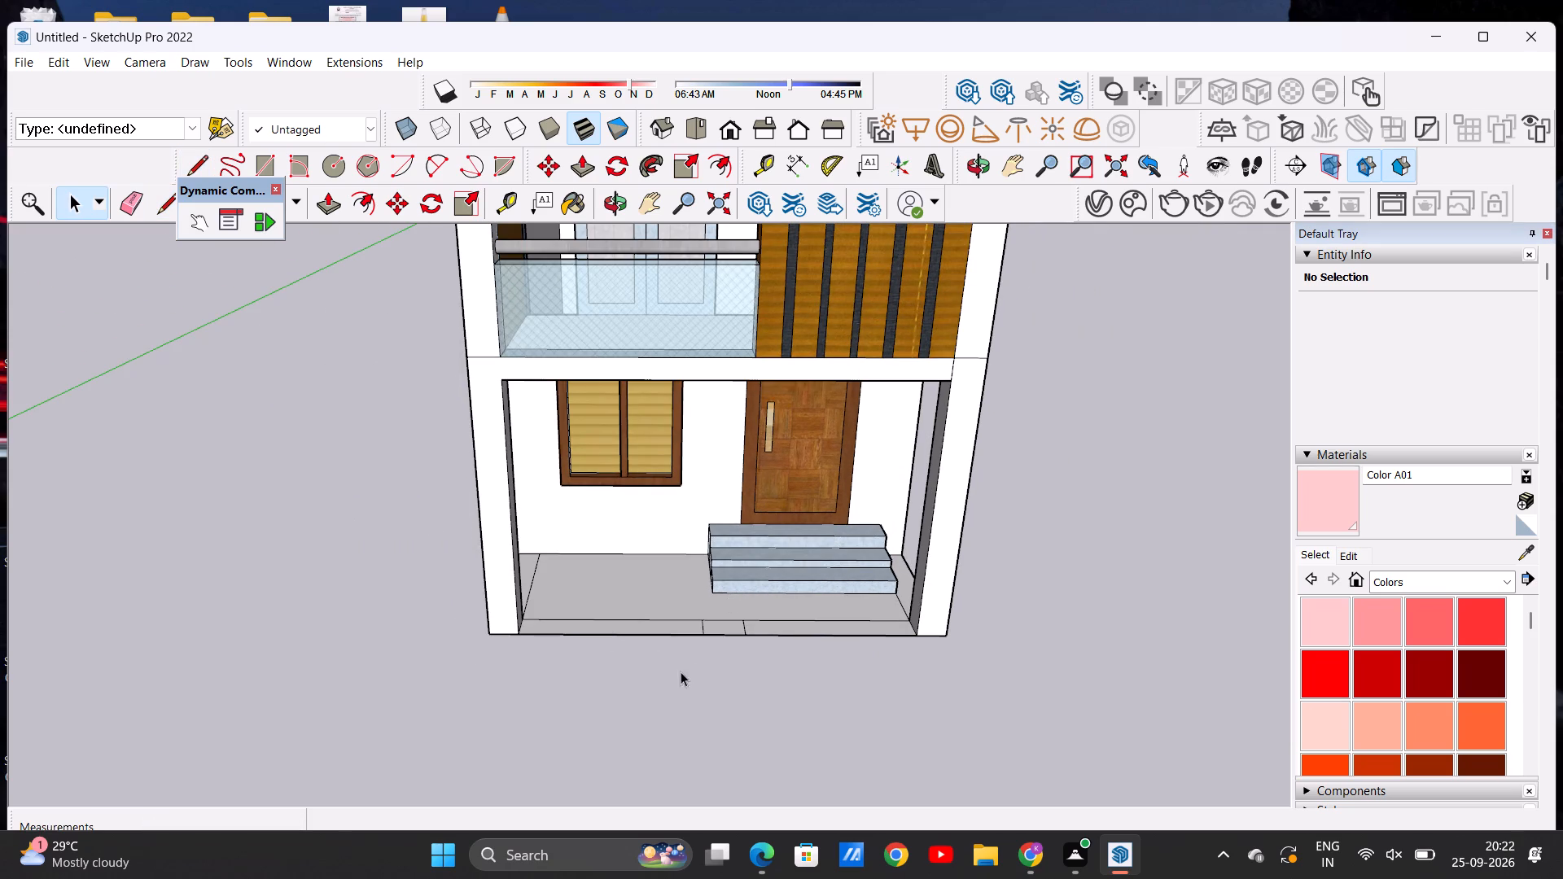
{"action": "scroll", "coordinate": [471, 518], "scroll_direction": "up", "scroll_amount": 1}
{"action": "middle_click_drag", "start_coordinate": [534, 602], "coordinate": [463, 593]}
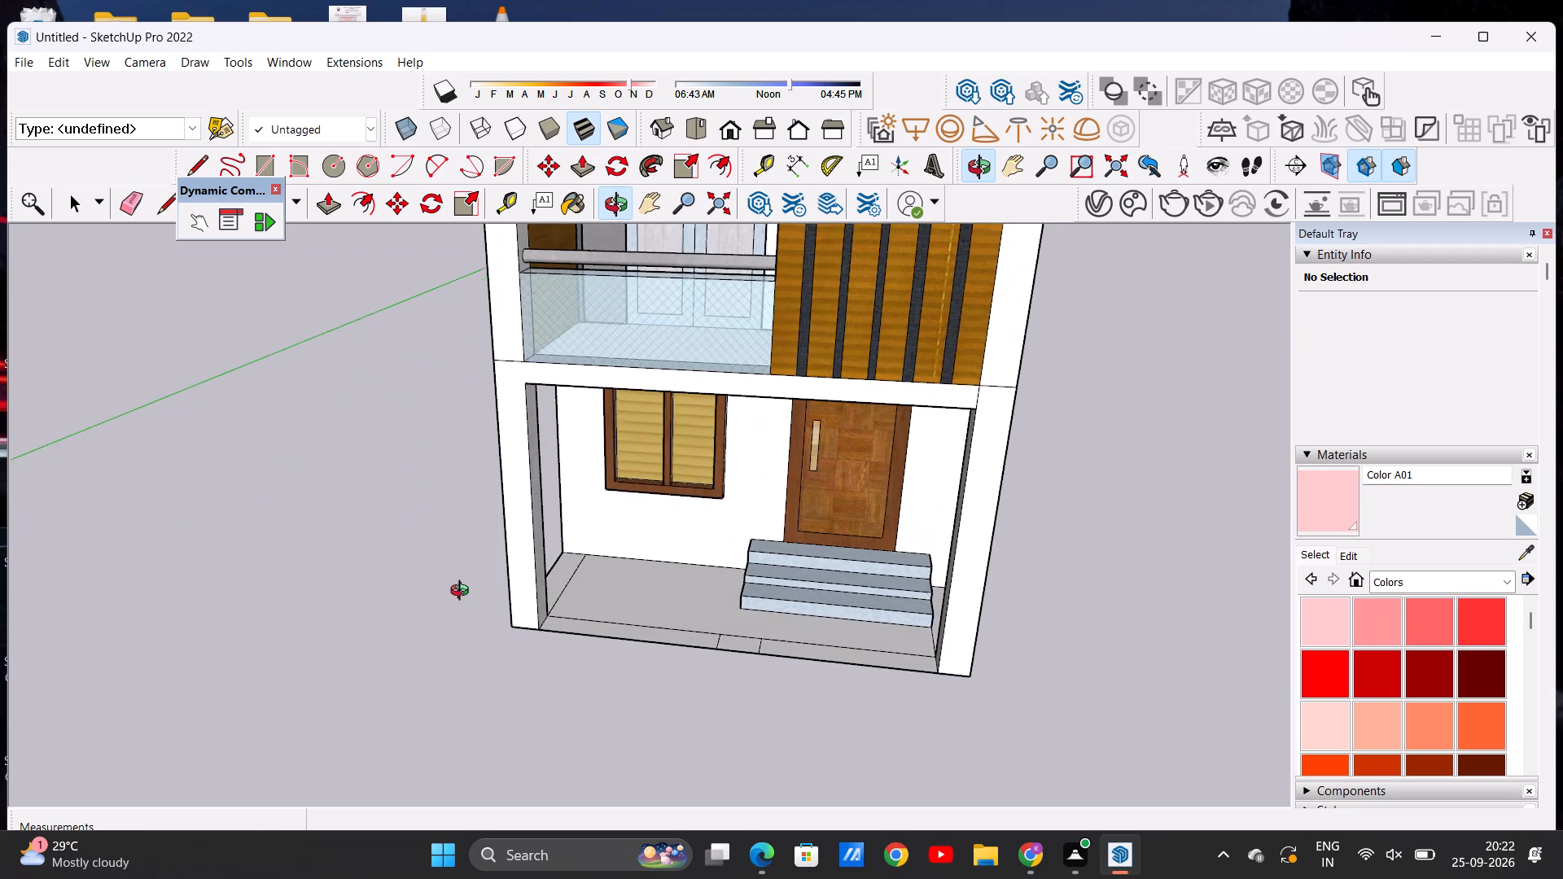
{"action": "middle_click_drag", "start_coordinate": [463, 593], "coordinate": [462, 594]}
{"action": "scroll", "coordinate": [506, 557], "scroll_direction": "up", "scroll_amount": 3}
{"action": "middle_click_drag", "start_coordinate": [543, 626], "coordinate": [555, 537]}
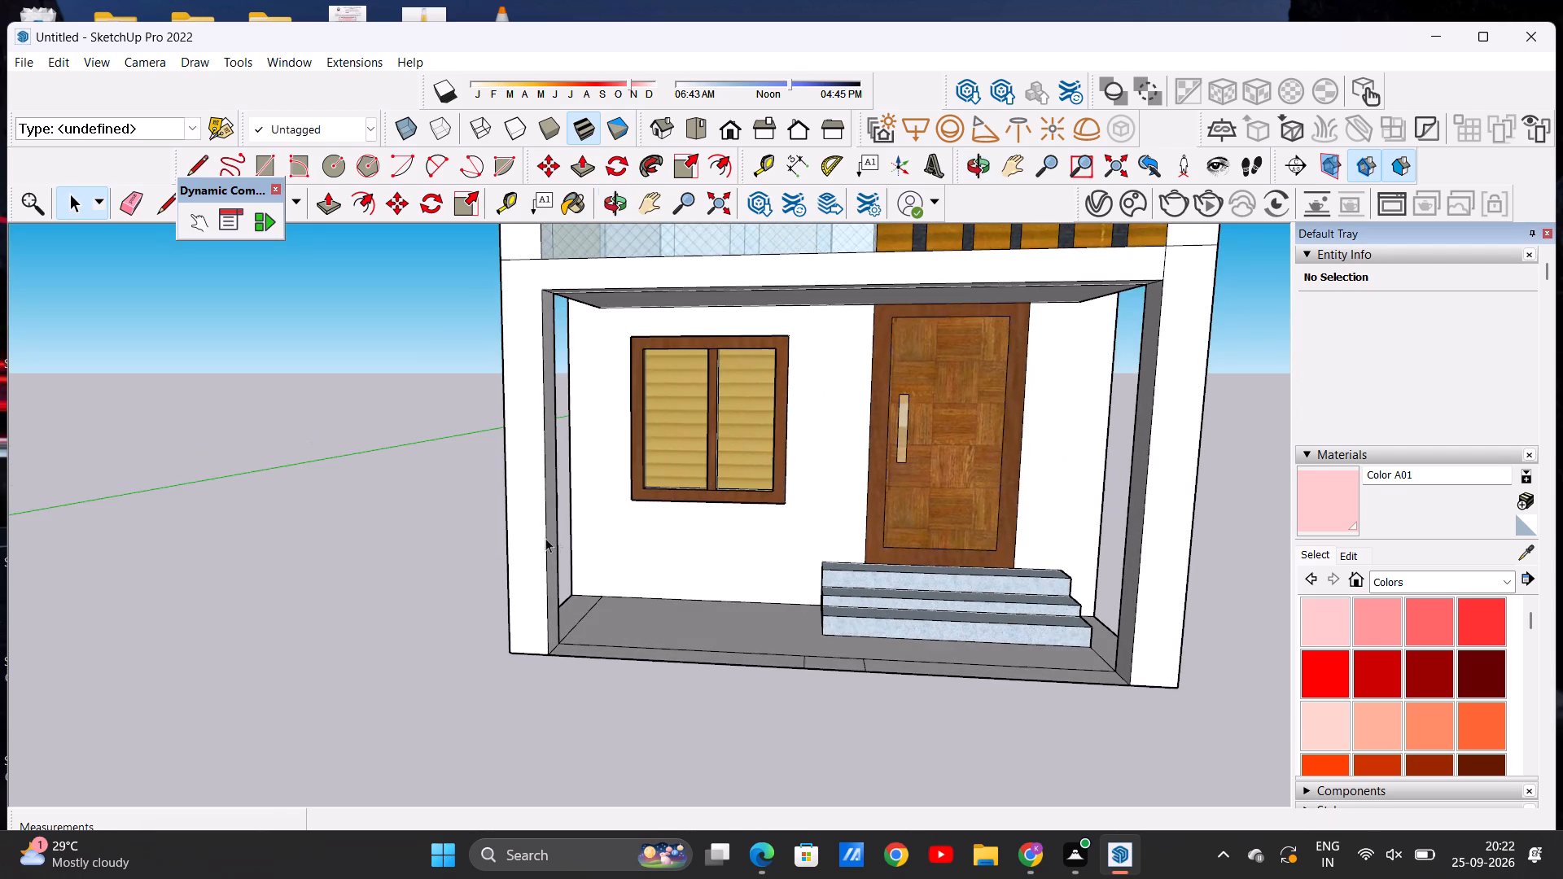
{"action": "scroll", "coordinate": [505, 588], "scroll_direction": "down", "scroll_amount": 4}
{"action": "middle_click_drag", "start_coordinate": [516, 598], "coordinate": [589, 558]}
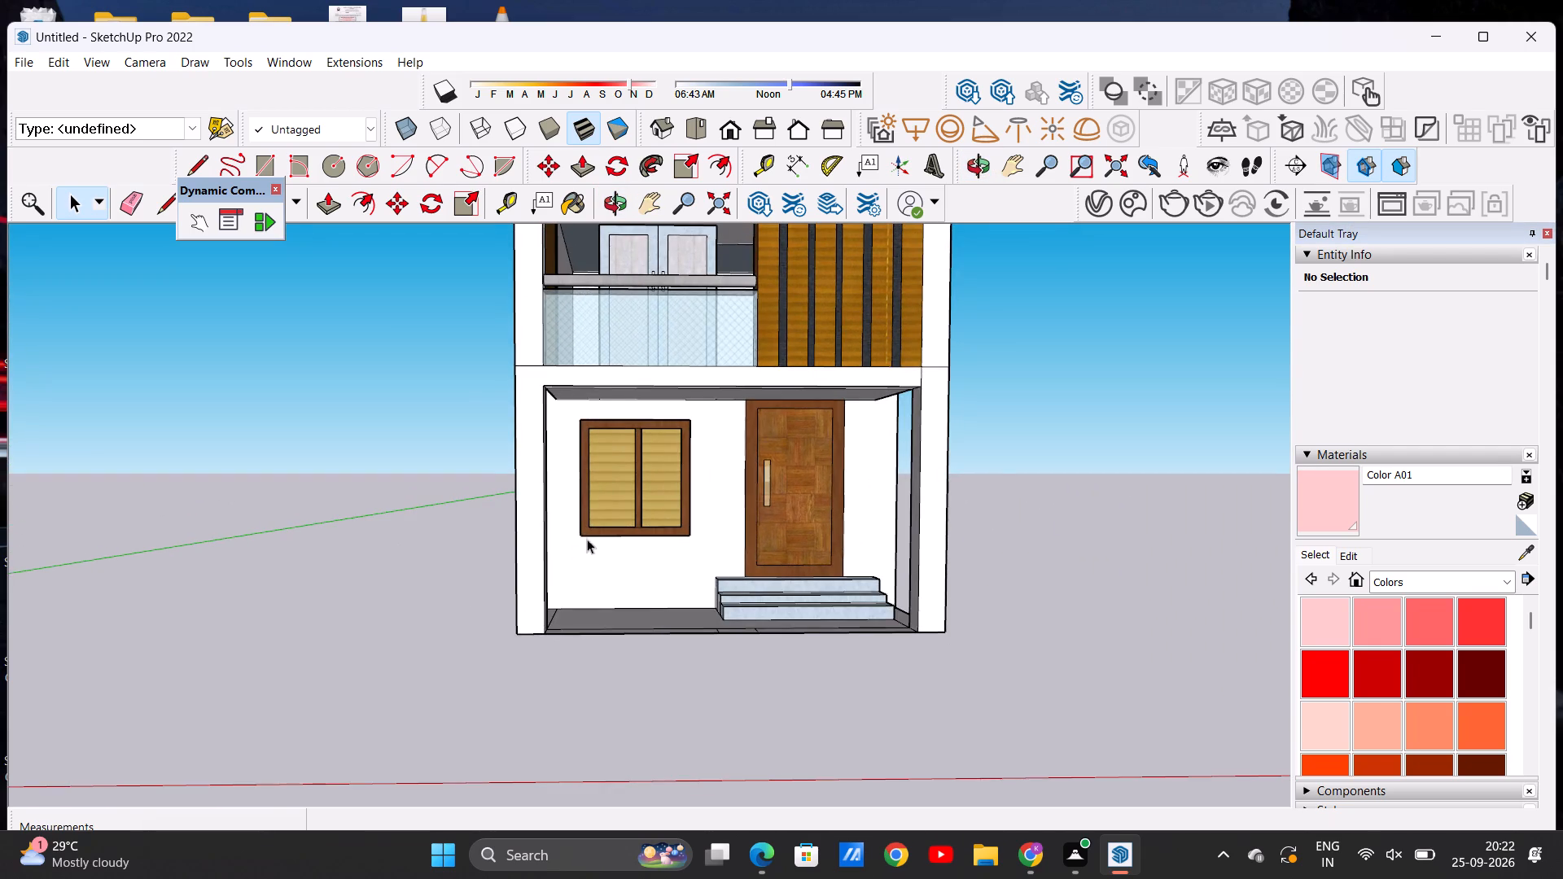
{"action": "scroll", "coordinate": [598, 531], "scroll_direction": "up", "scroll_amount": 2}
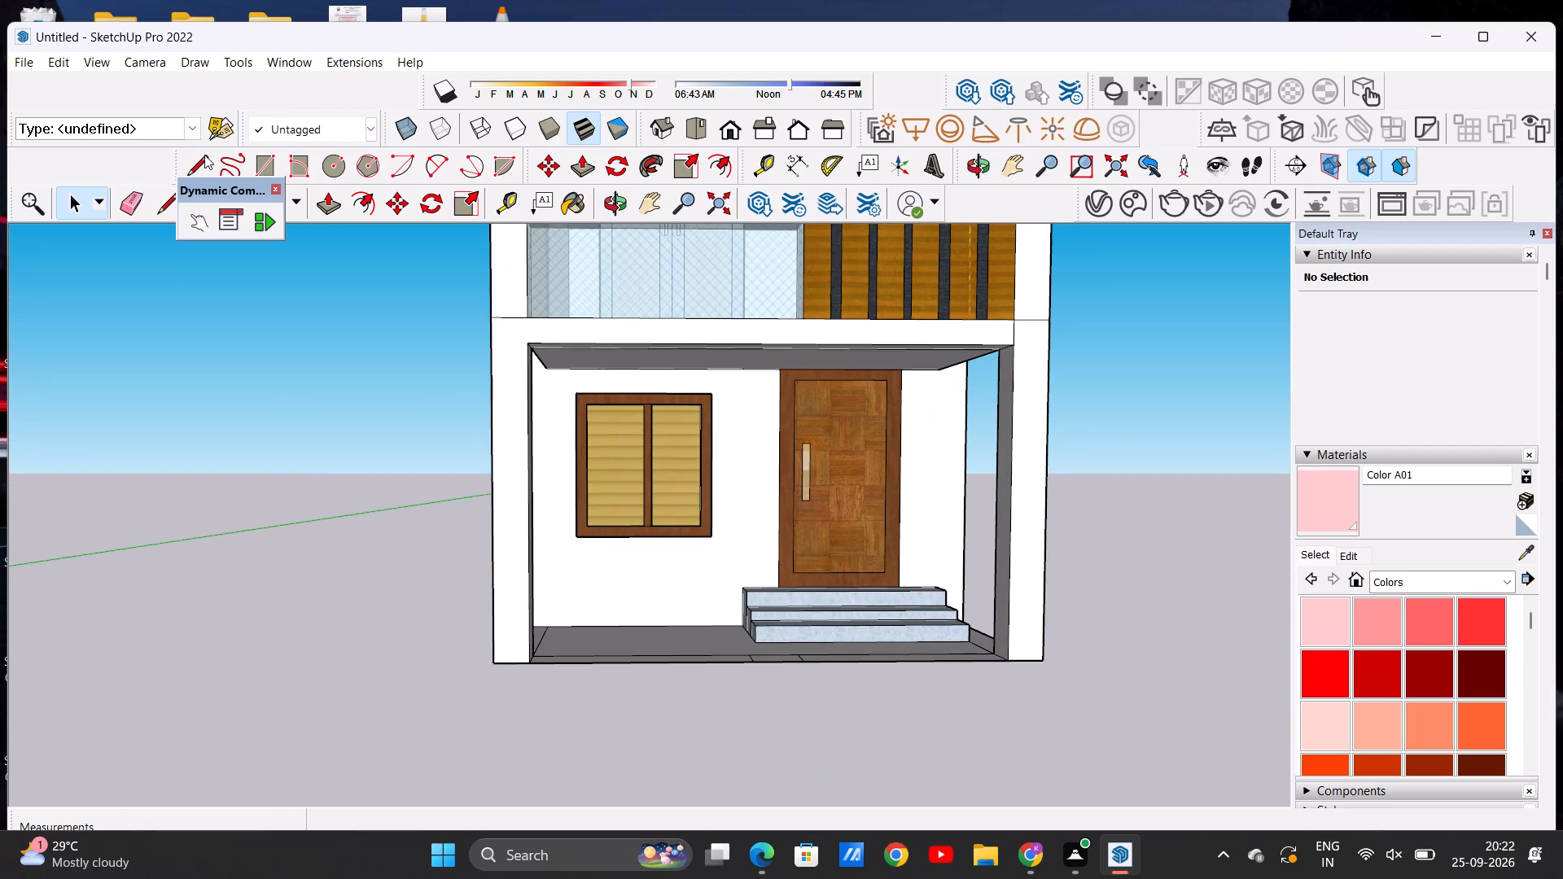
{"action": "left_click", "coordinate": [204, 157]}
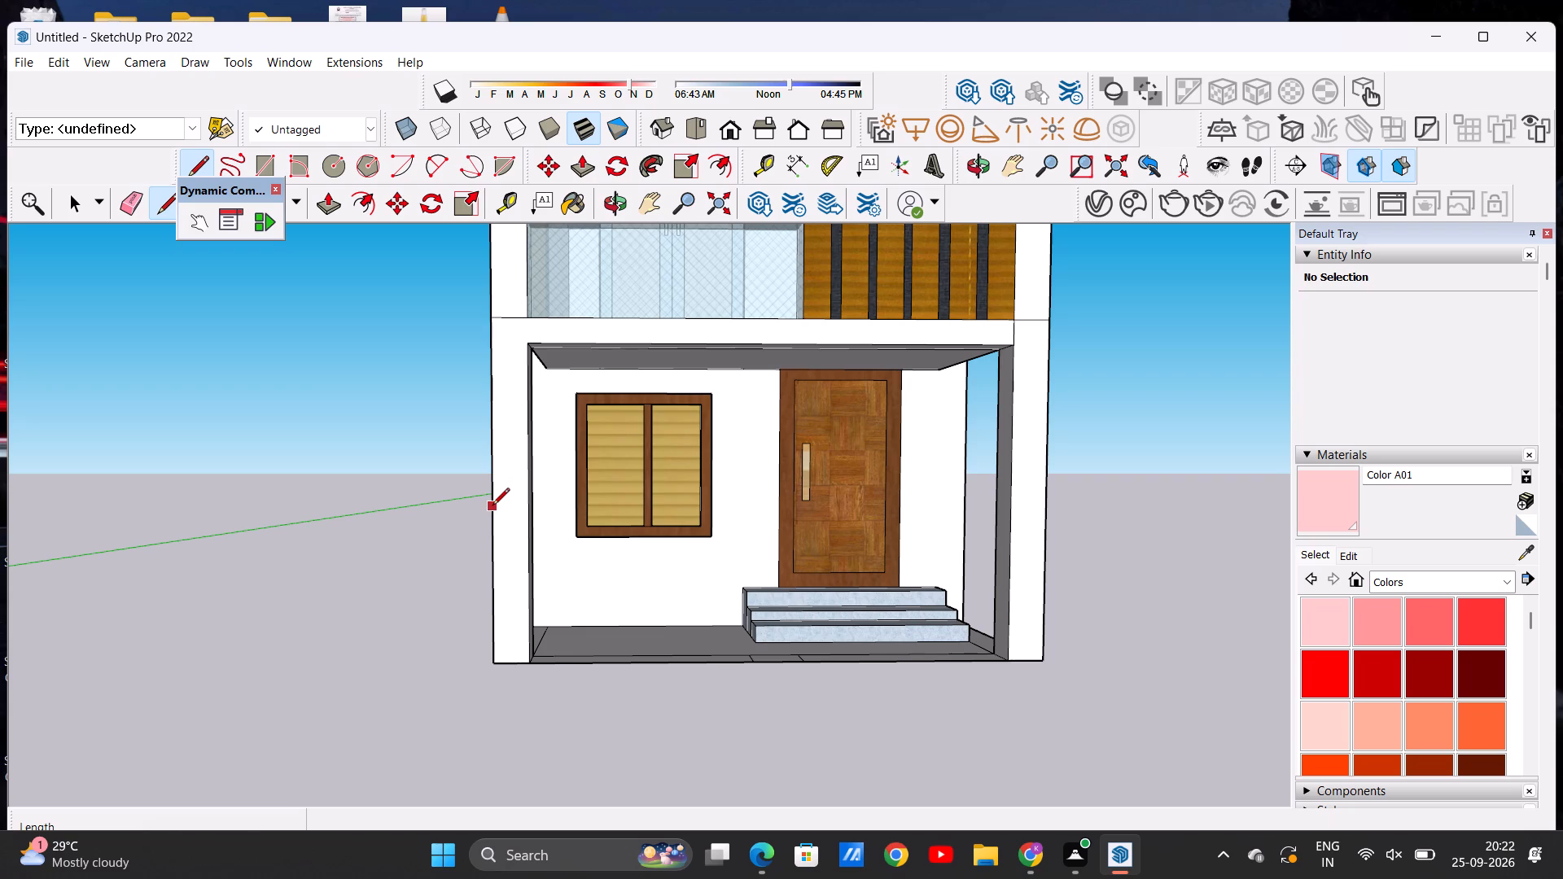
{"action": "left_click", "coordinate": [493, 506]}
{"action": "left_click", "coordinate": [533, 508]}
{"action": "key", "text": "space"}
Continue the column's mid-height line across its inner side face, about 4 15/16" long.
{"action": "scroll", "coordinate": [485, 434], "scroll_direction": "down", "scroll_amount": 3}
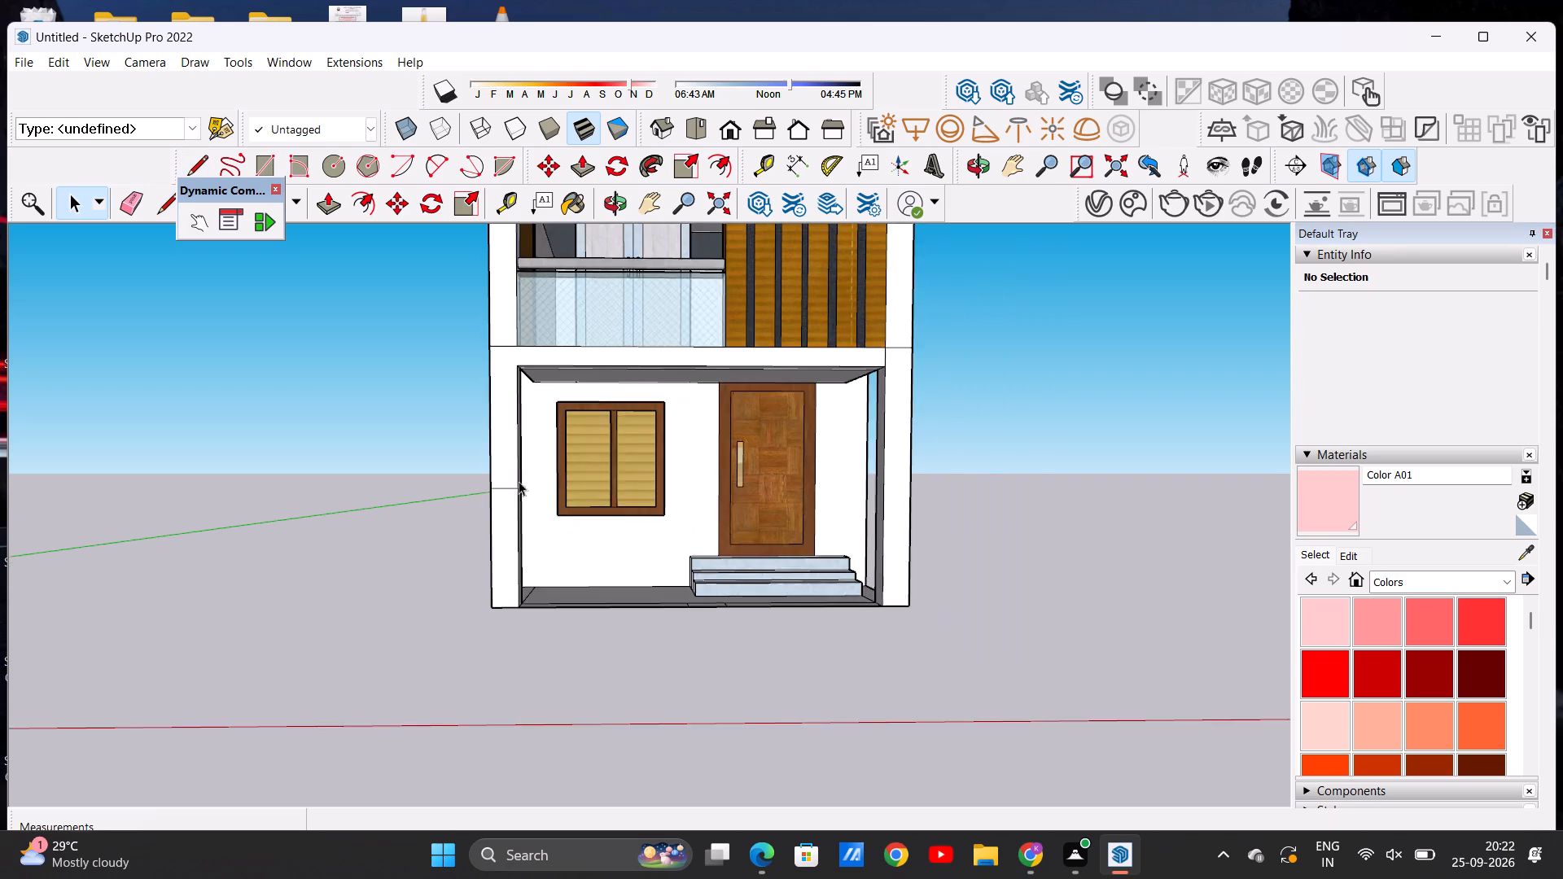
{"action": "scroll", "coordinate": [508, 493], "scroll_direction": "up", "scroll_amount": 9}
{"action": "middle_click_drag", "start_coordinate": [519, 531], "coordinate": [394, 597]}
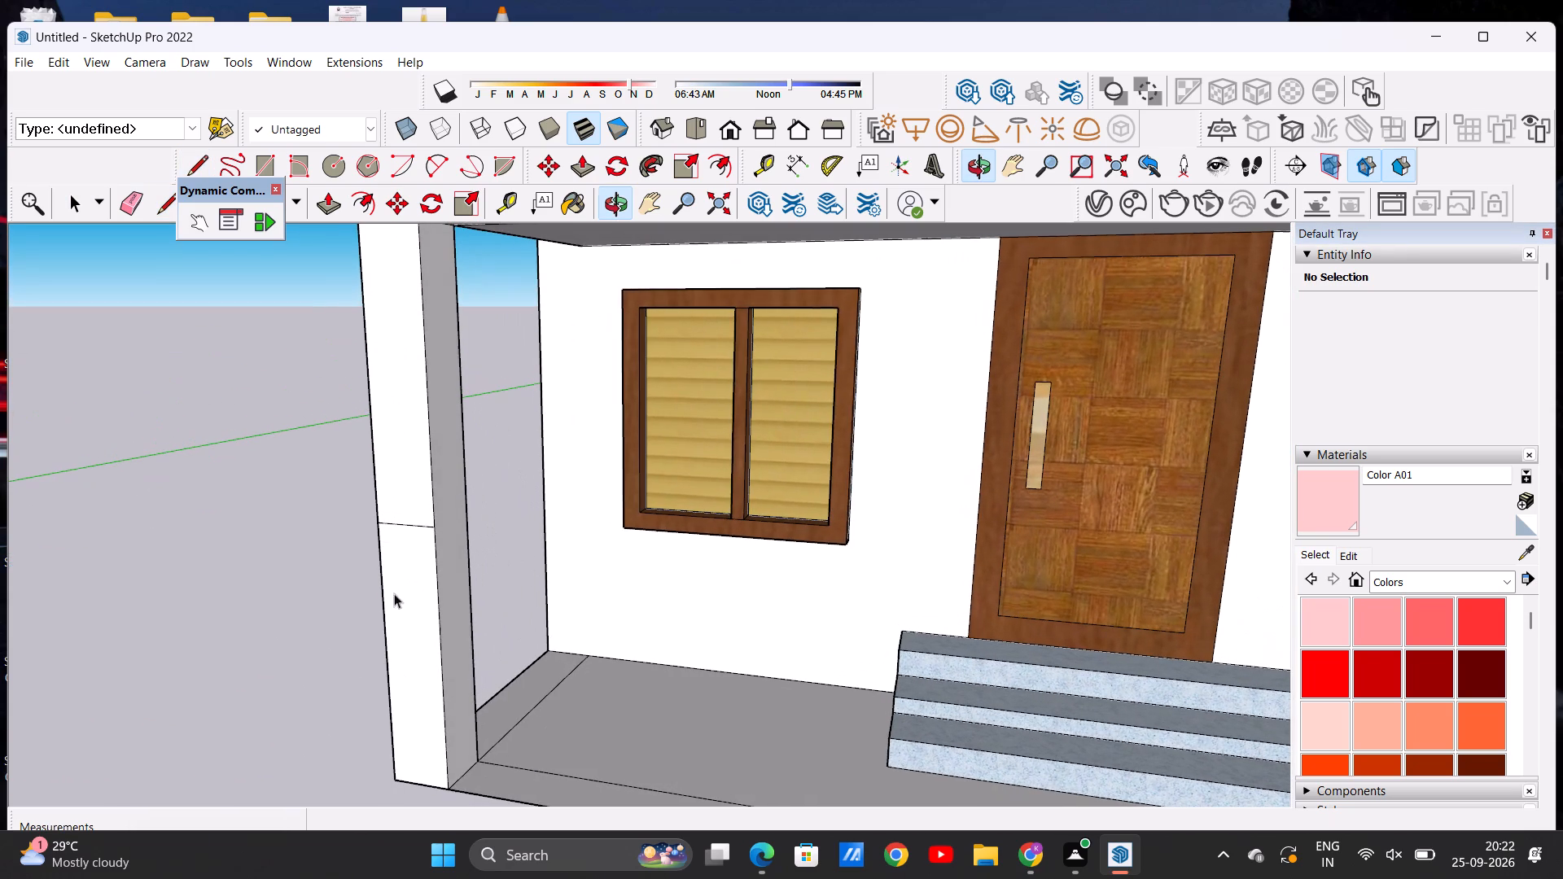
{"action": "left_click", "coordinate": [202, 167]}
{"action": "scroll", "coordinate": [480, 502], "scroll_direction": "up", "scroll_amount": 6}
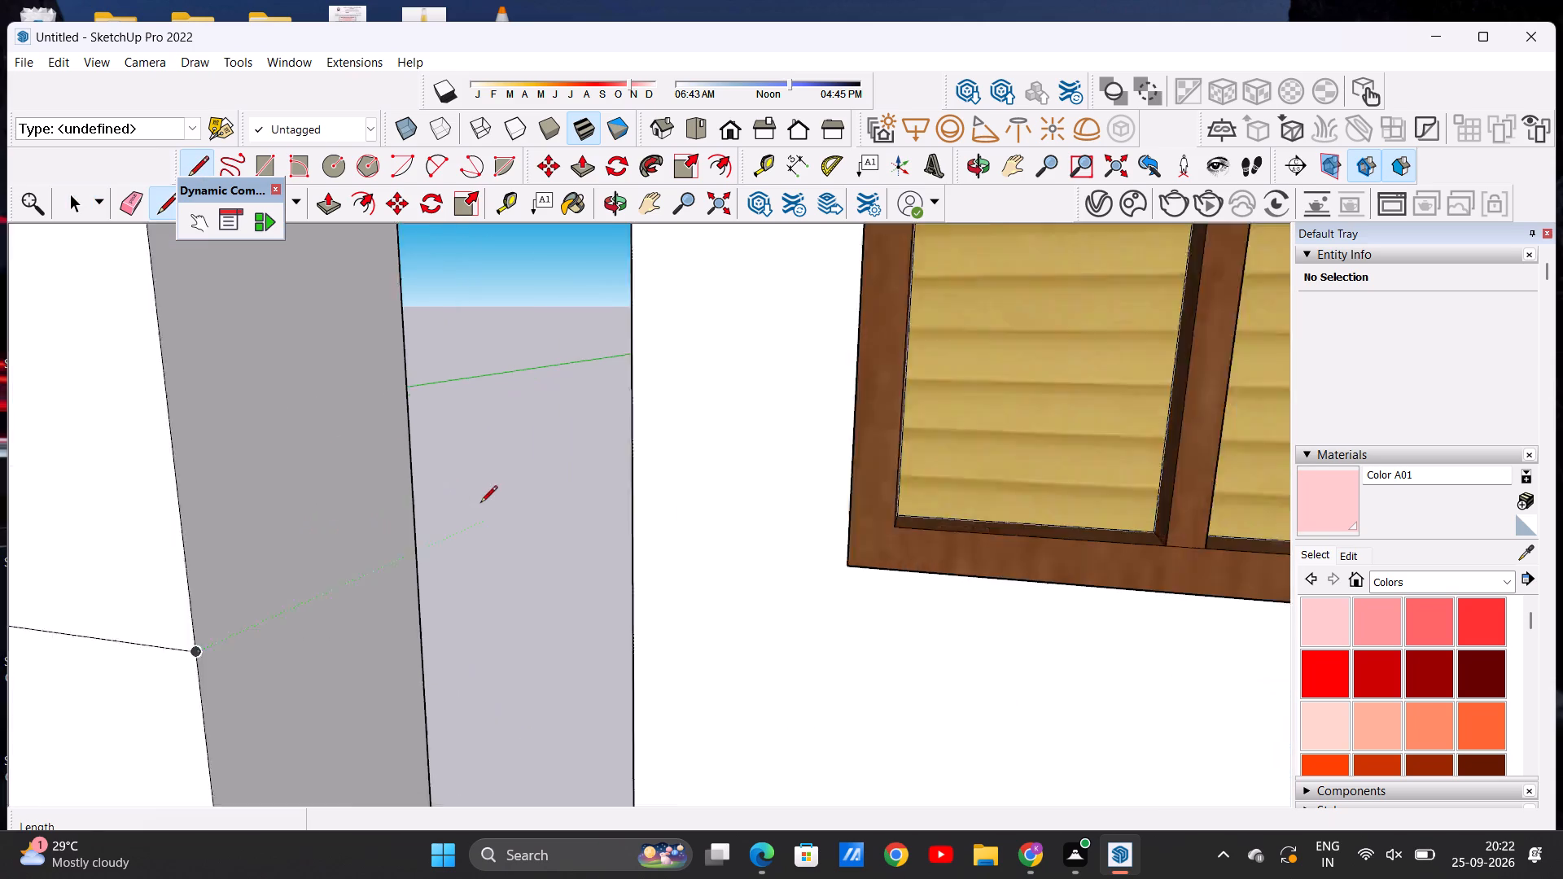
{"action": "scroll", "coordinate": [536, 492], "scroll_direction": "down", "scroll_amount": 6}
{"action": "scroll", "coordinate": [488, 518], "scroll_direction": "up", "scroll_amount": 4}
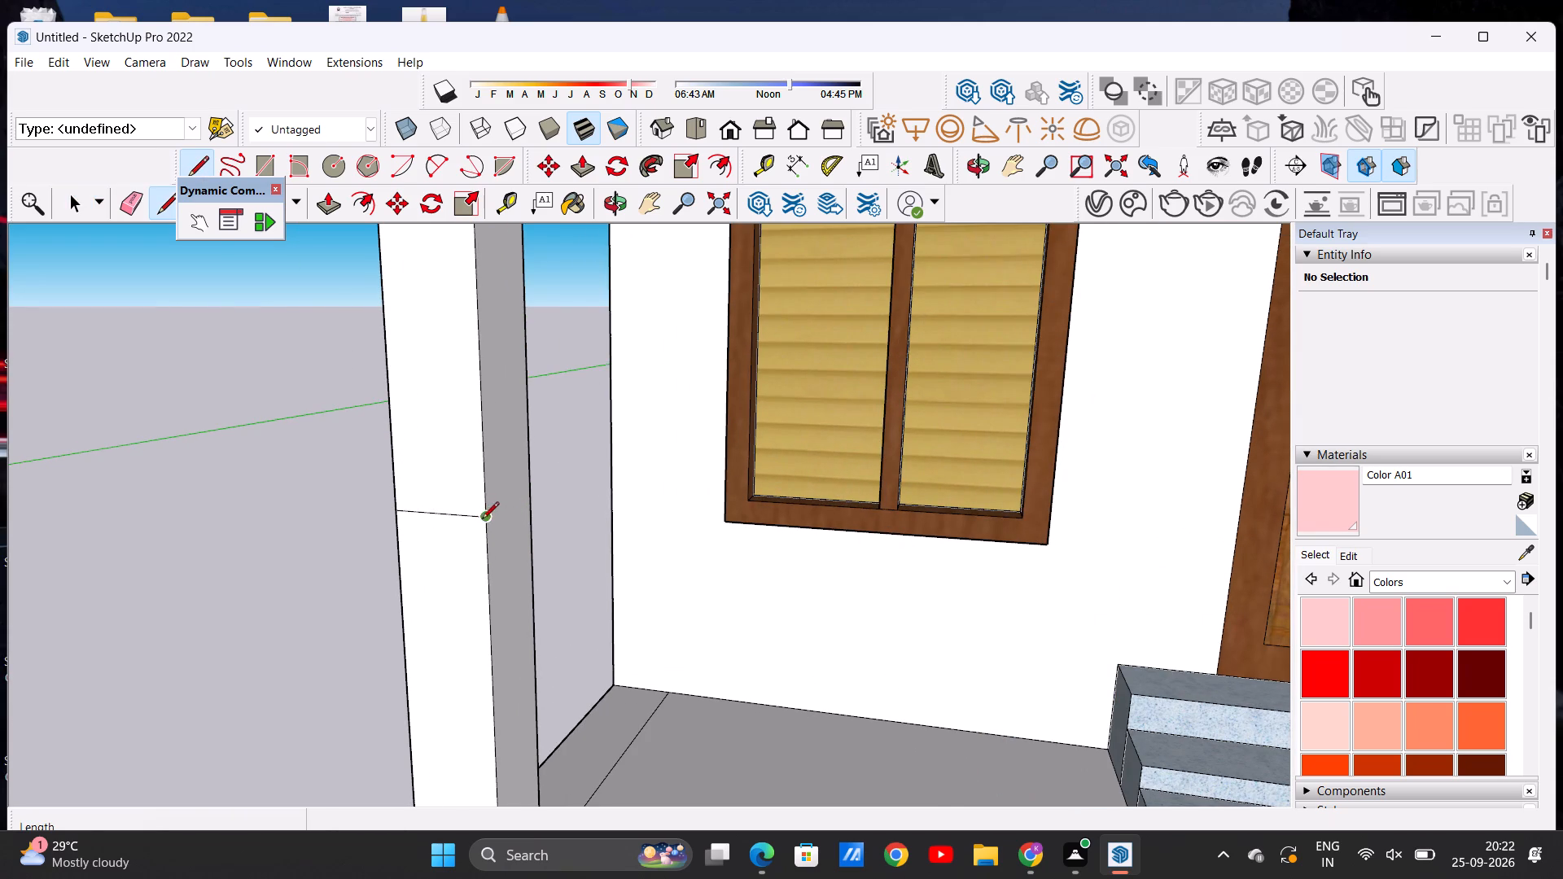
{"action": "left_click", "coordinate": [485, 520]}
{"action": "left_click", "coordinate": [528, 494]}
Continue the window-side porch column's mid-height line across its outer side face, about 4 15/16" long.
{"action": "middle_click_drag", "start_coordinate": [436, 503], "coordinate": [791, 514]}
{"action": "scroll", "coordinate": [806, 530], "scroll_direction": "up", "scroll_amount": 5}
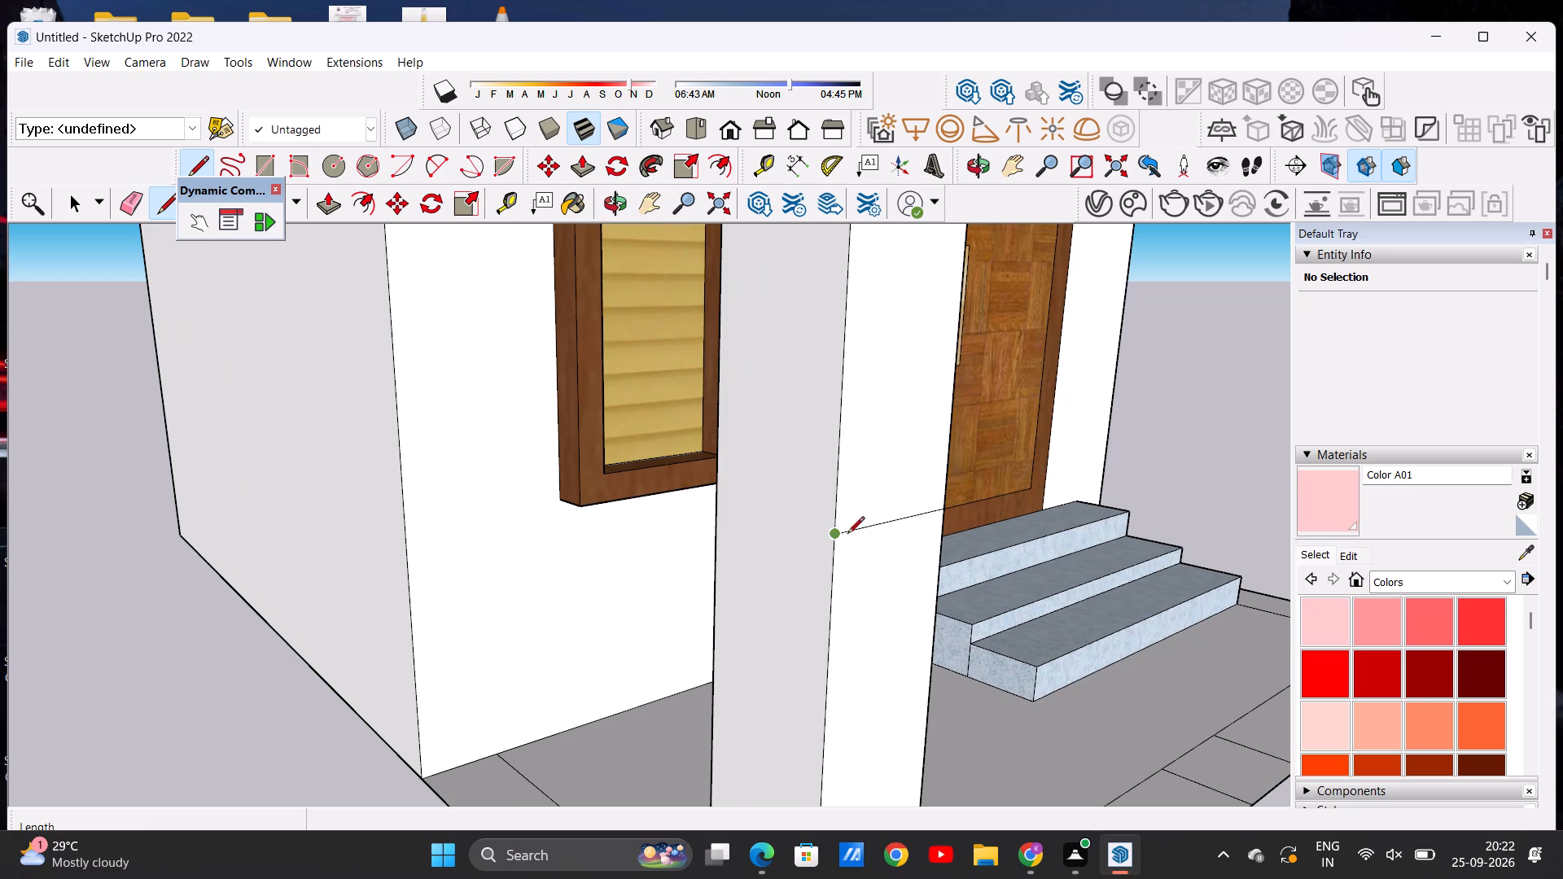
{"action": "left_click", "coordinate": [842, 535]}
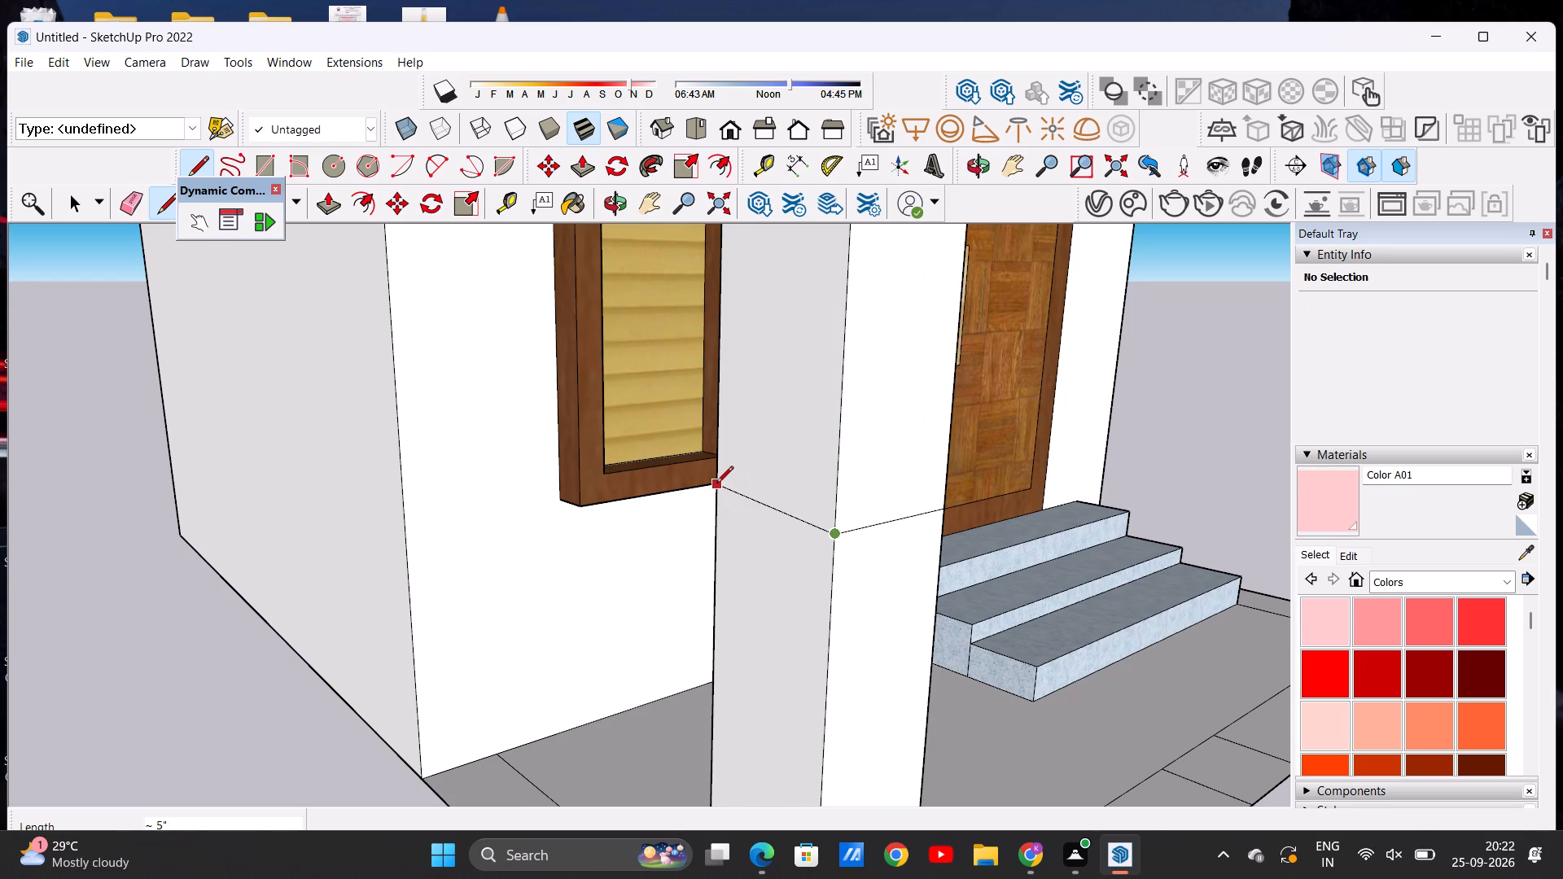
{"action": "left_click", "coordinate": [713, 496]}
Close the mid-height line around the window-side porch column by drawing it across the column's back face.
{"action": "middle_click_drag", "start_coordinate": [659, 516], "coordinate": [994, 550]}
{"action": "middle_click_drag", "start_coordinate": [994, 550], "coordinate": [880, 519]}
{"action": "scroll", "coordinate": [877, 517], "scroll_direction": "down", "scroll_amount": 5}
{"action": "middle_click_drag", "start_coordinate": [879, 519], "coordinate": [983, 537]}
{"action": "scroll", "coordinate": [1006, 458], "scroll_direction": "up", "scroll_amount": 8}
{"action": "middle_click_drag", "start_coordinate": [987, 523], "coordinate": [1019, 526]}
{"action": "scroll", "coordinate": [871, 485], "scroll_direction": "down", "scroll_amount": 8}
{"action": "middle_click_drag", "start_coordinate": [924, 506], "coordinate": [966, 513]}
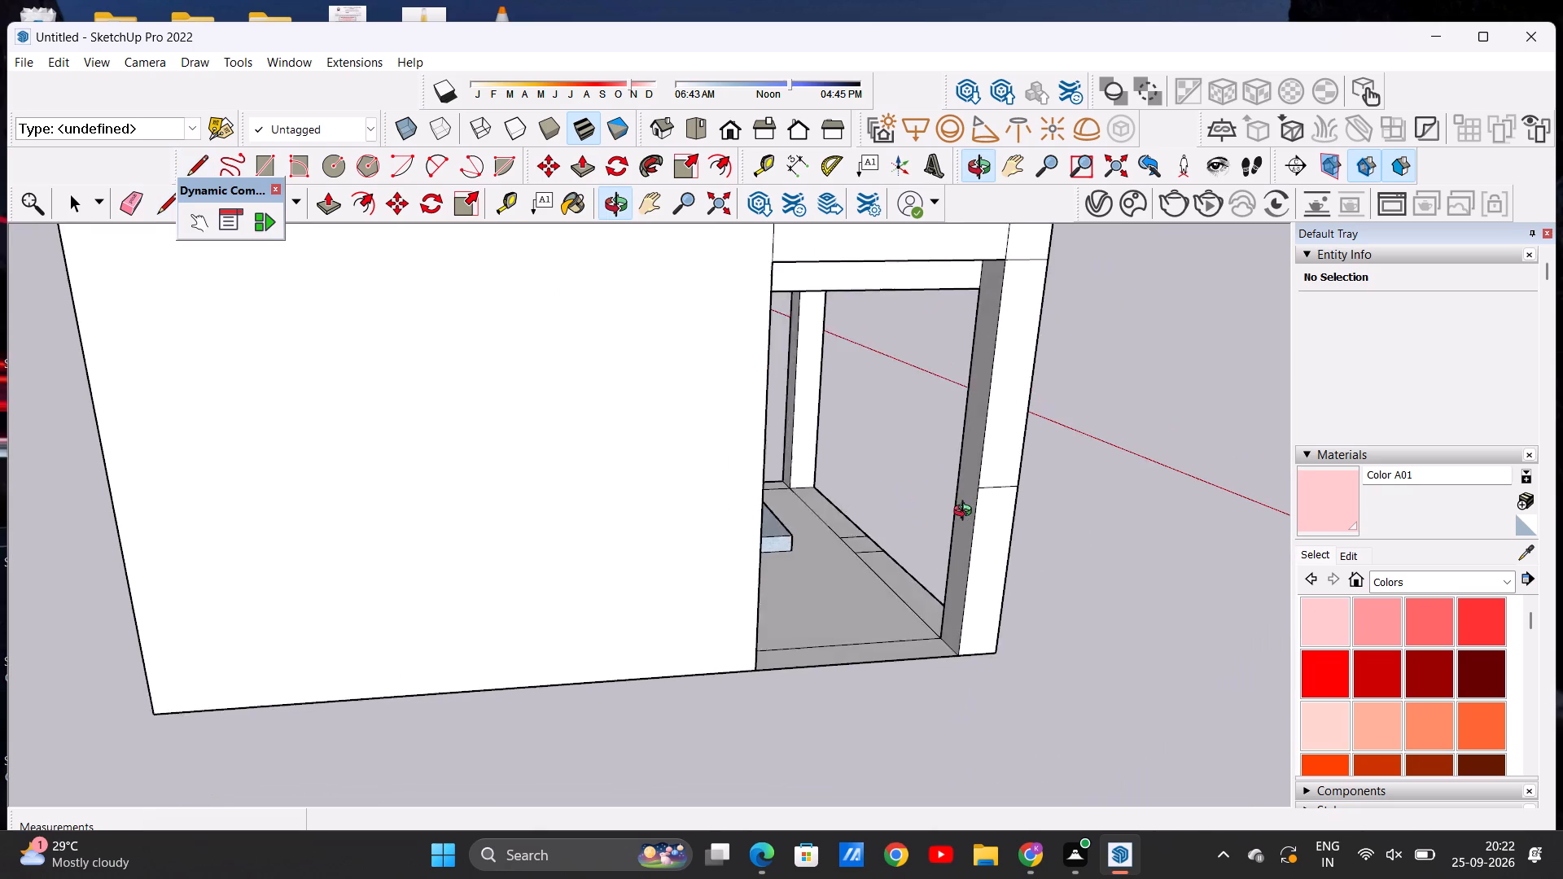
{"action": "middle_click_drag", "start_coordinate": [966, 513], "coordinate": [1005, 507]}
{"action": "scroll", "coordinate": [989, 466], "scroll_direction": "up", "scroll_amount": 7}
{"action": "left_click", "coordinate": [991, 488]}
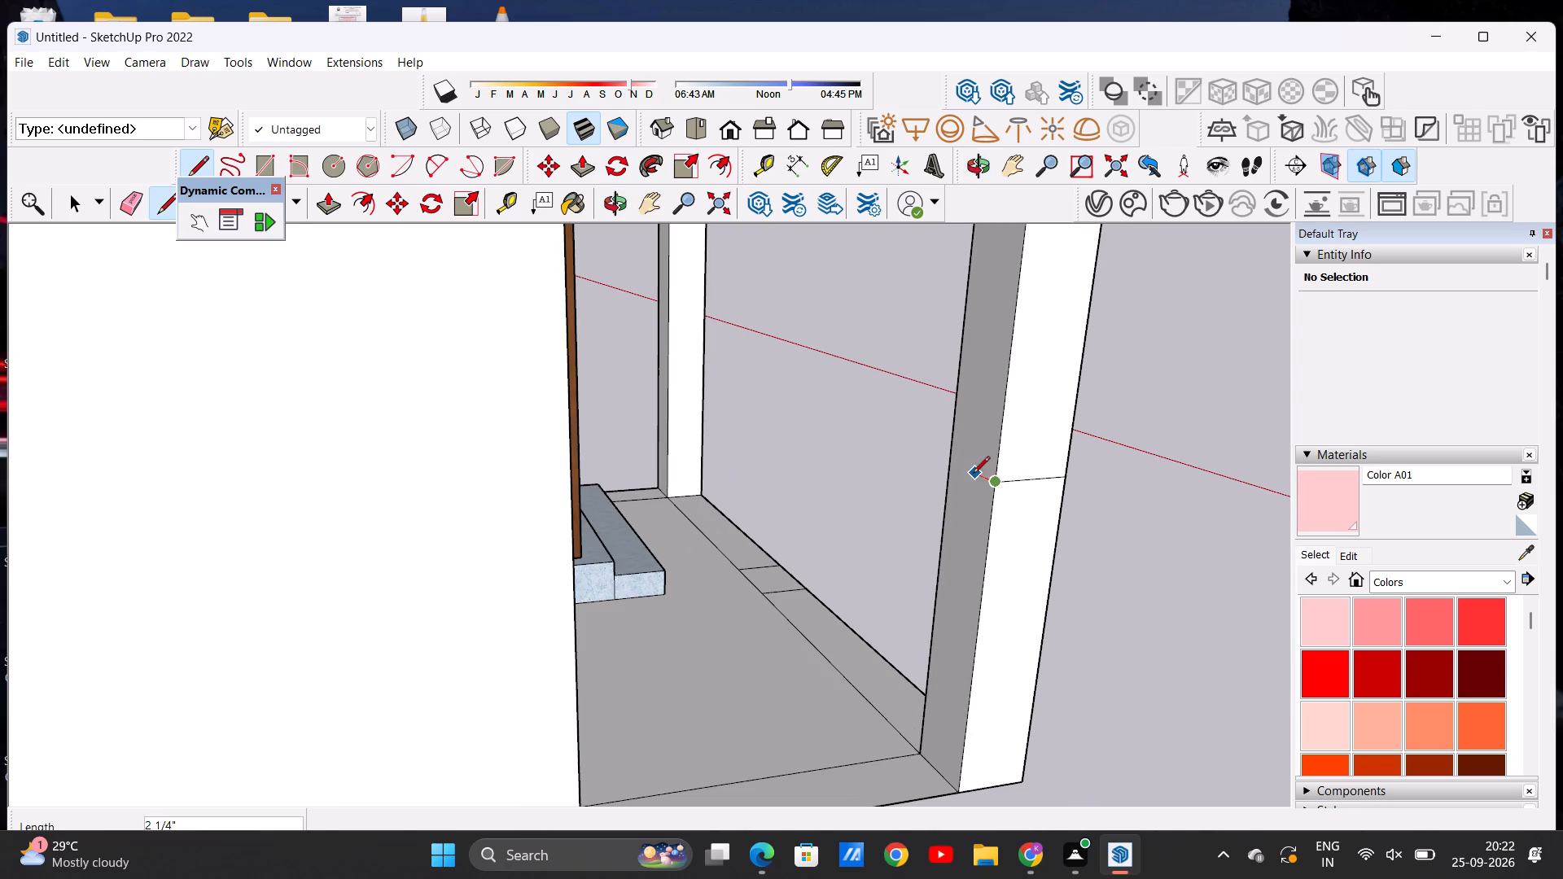
{"action": "left_click", "coordinate": [948, 461]}
{"action": "key", "text": "space"}
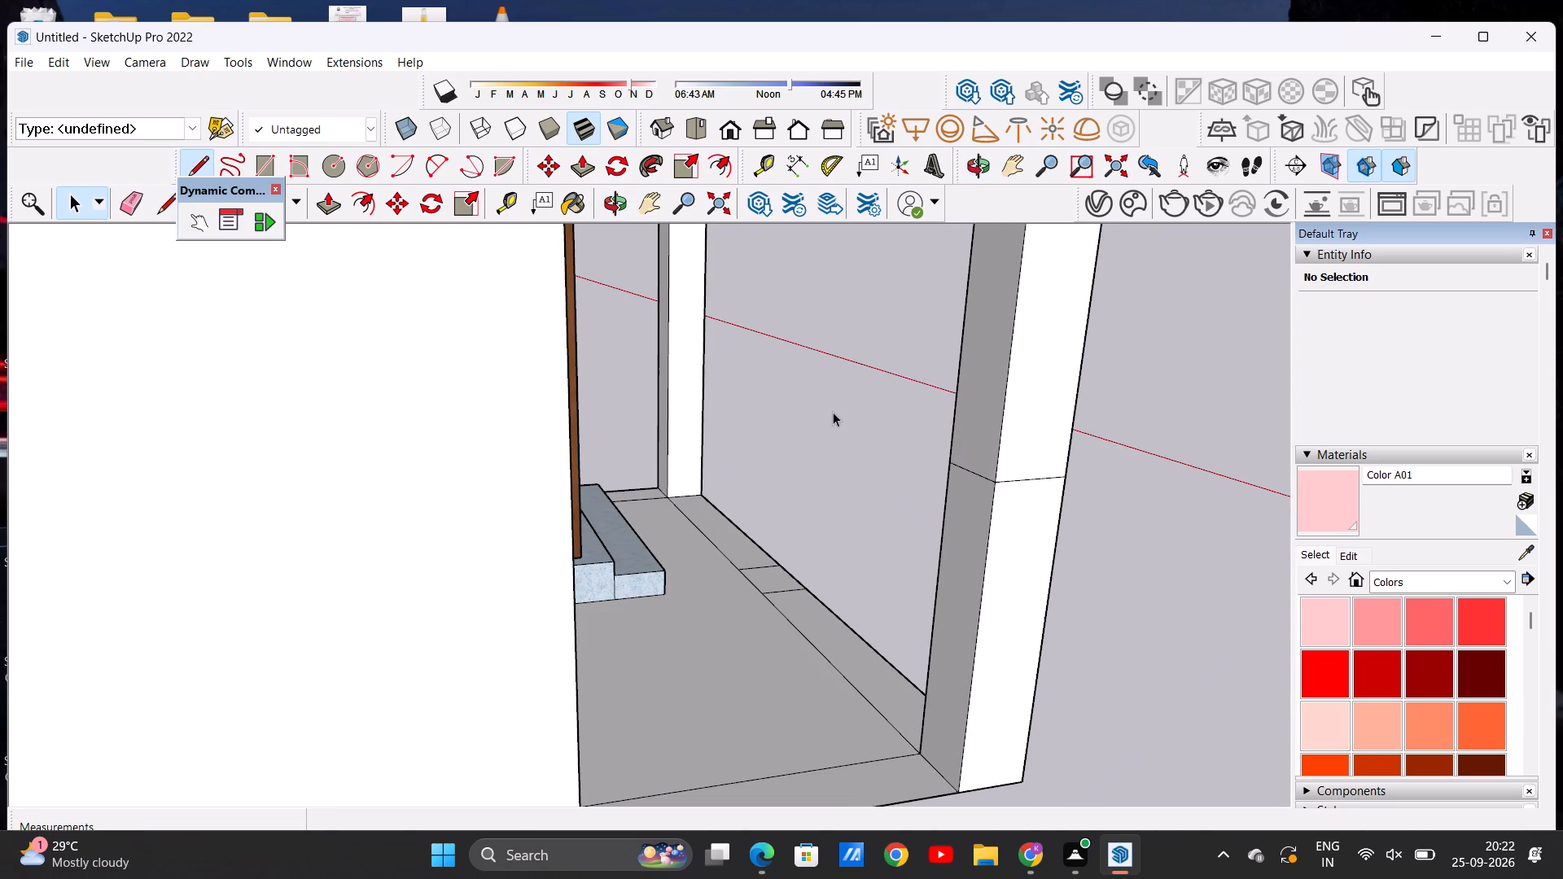
Examine the porch front from several angles, comparing the marked window-side column with the door-side column.
{"action": "scroll", "coordinate": [838, 412], "scroll_direction": "down", "scroll_amount": 3}
{"action": "middle_click_drag", "start_coordinate": [855, 437], "coordinate": [611, 421]}
{"action": "scroll", "coordinate": [613, 426], "scroll_direction": "down", "scroll_amount": 3}
{"action": "middle_click_drag", "start_coordinate": [981, 564], "coordinate": [480, 463]}
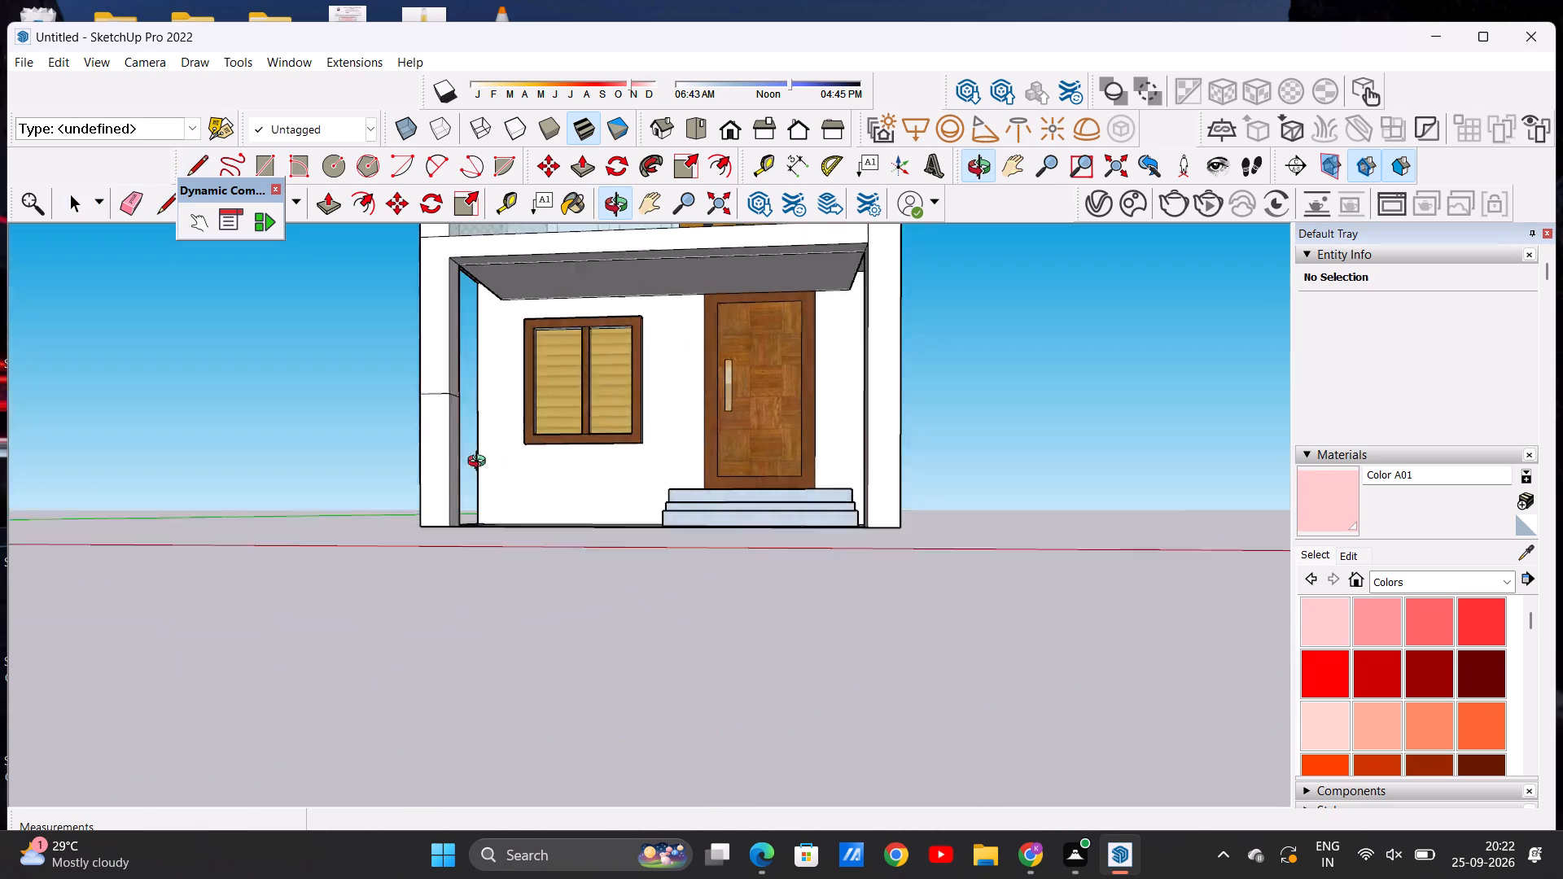
{"action": "middle_click_drag", "start_coordinate": [480, 463], "coordinate": [475, 571]}
{"action": "scroll", "coordinate": [482, 473], "scroll_direction": "down", "scroll_amount": 1}
{"action": "scroll", "coordinate": [440, 400], "scroll_direction": "up", "scroll_amount": 6}
{"action": "middle_click_drag", "start_coordinate": [571, 593], "coordinate": [623, 666]}
{"action": "scroll", "coordinate": [571, 594], "scroll_direction": "down", "scroll_amount": 1}
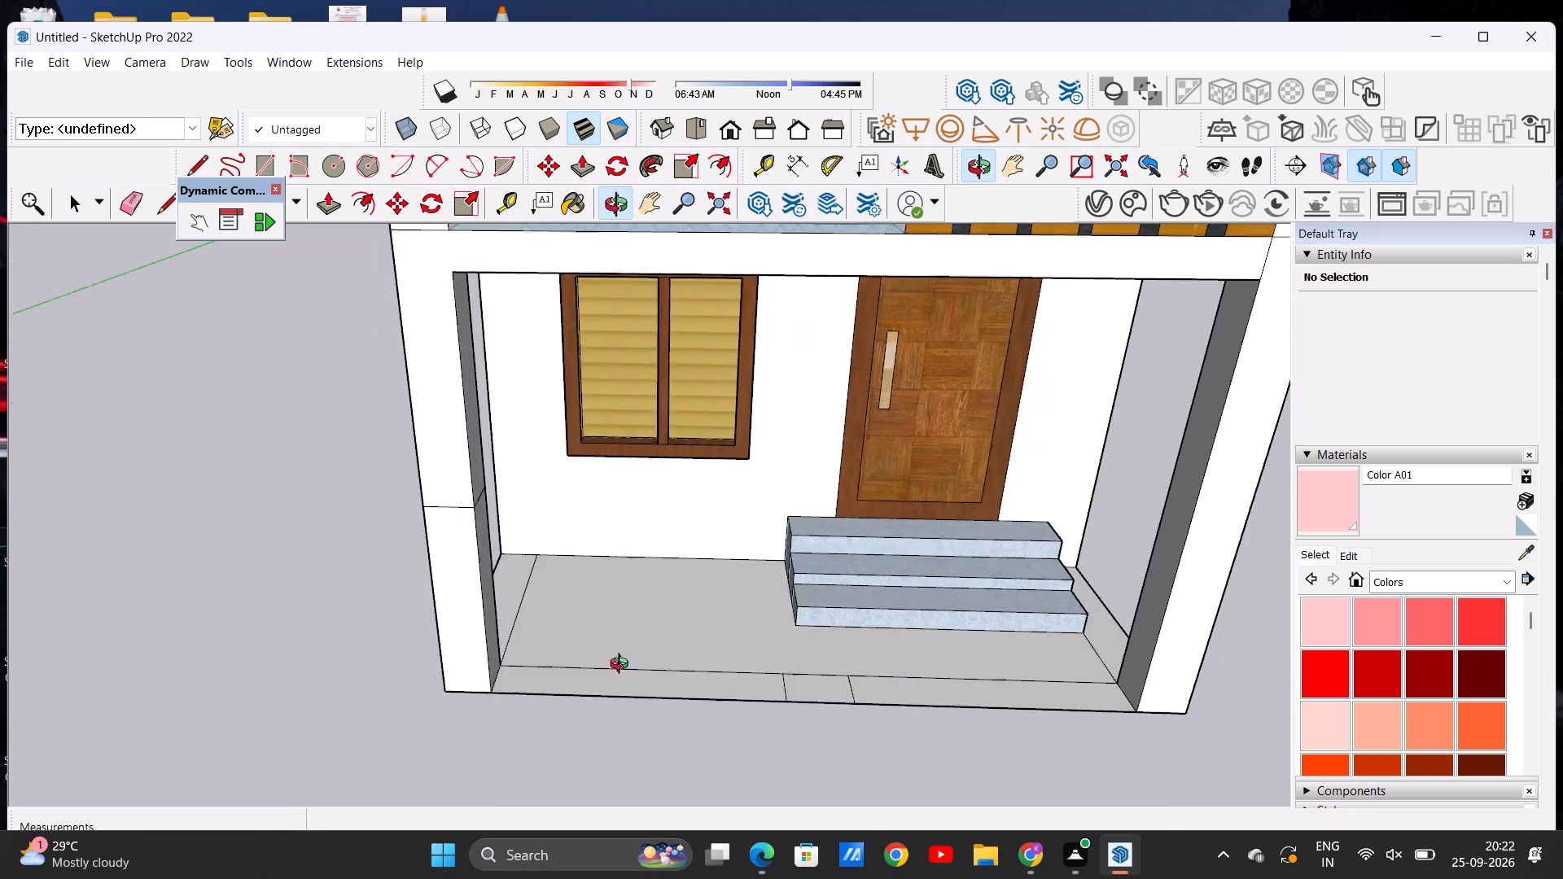
{"action": "middle_click_drag", "start_coordinate": [623, 666], "coordinate": [601, 545]}
{"action": "scroll", "coordinate": [510, 484], "scroll_direction": "up", "scroll_amount": 1}
{"action": "scroll", "coordinate": [507, 483], "scroll_direction": "down", "scroll_amount": 6}
{"action": "scroll", "coordinate": [449, 481], "scroll_direction": "up", "scroll_amount": 6}
{"action": "scroll", "coordinate": [450, 479], "scroll_direction": "down", "scroll_amount": 5}
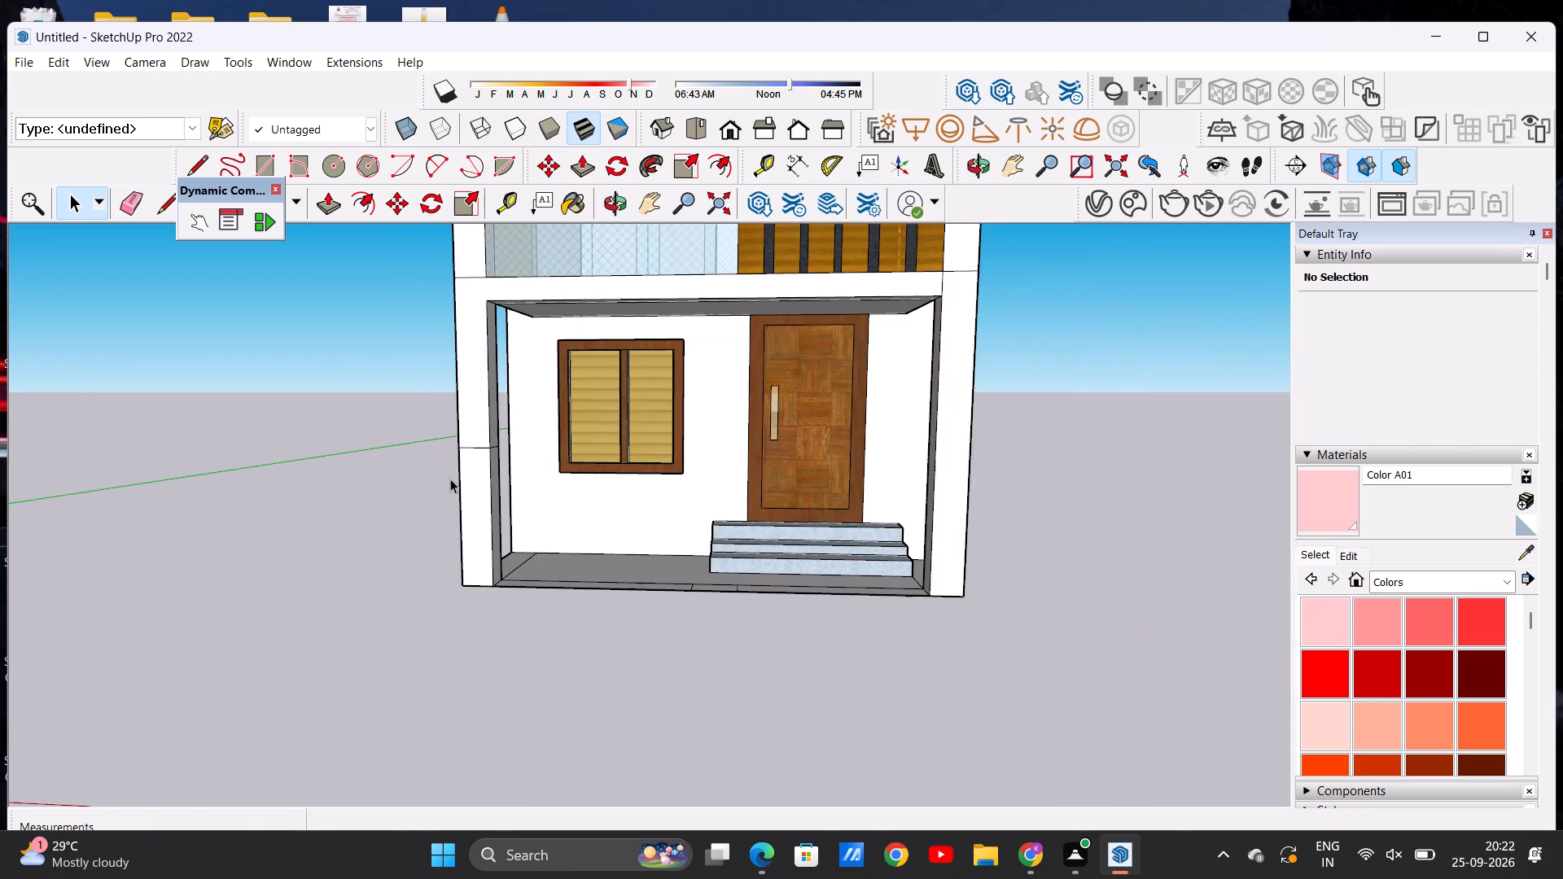
{"action": "scroll", "coordinate": [450, 479], "scroll_direction": "down", "scroll_amount": 2}
{"action": "scroll", "coordinate": [471, 475], "scroll_direction": "up", "scroll_amount": 4}
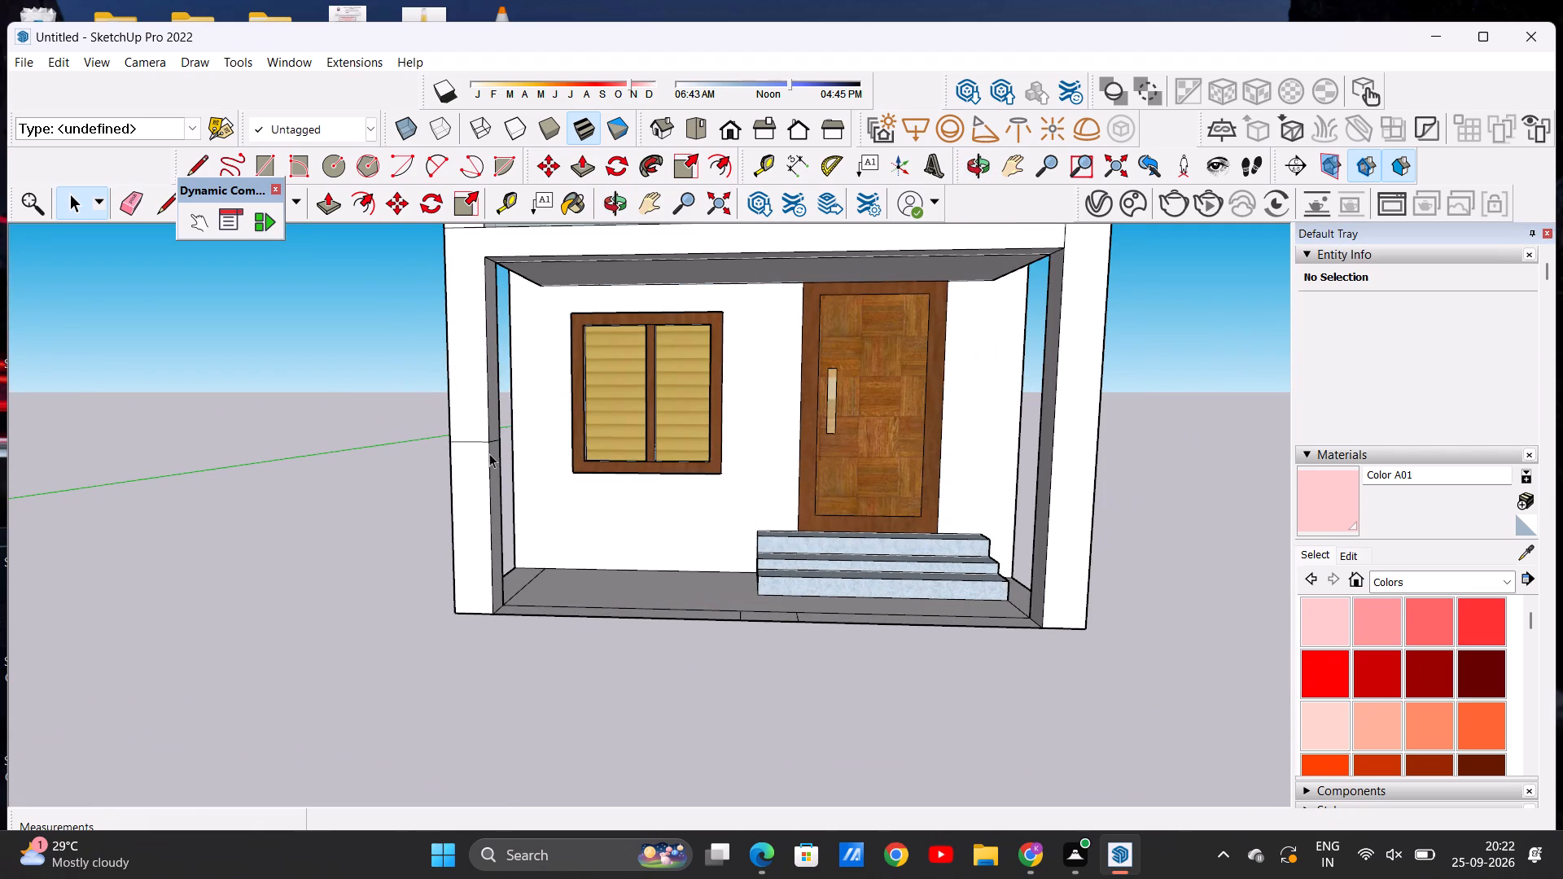
{"action": "middle_click_drag", "start_coordinate": [503, 548], "coordinate": [500, 479]}
{"action": "scroll", "coordinate": [514, 513], "scroll_direction": "down", "scroll_amount": 4}
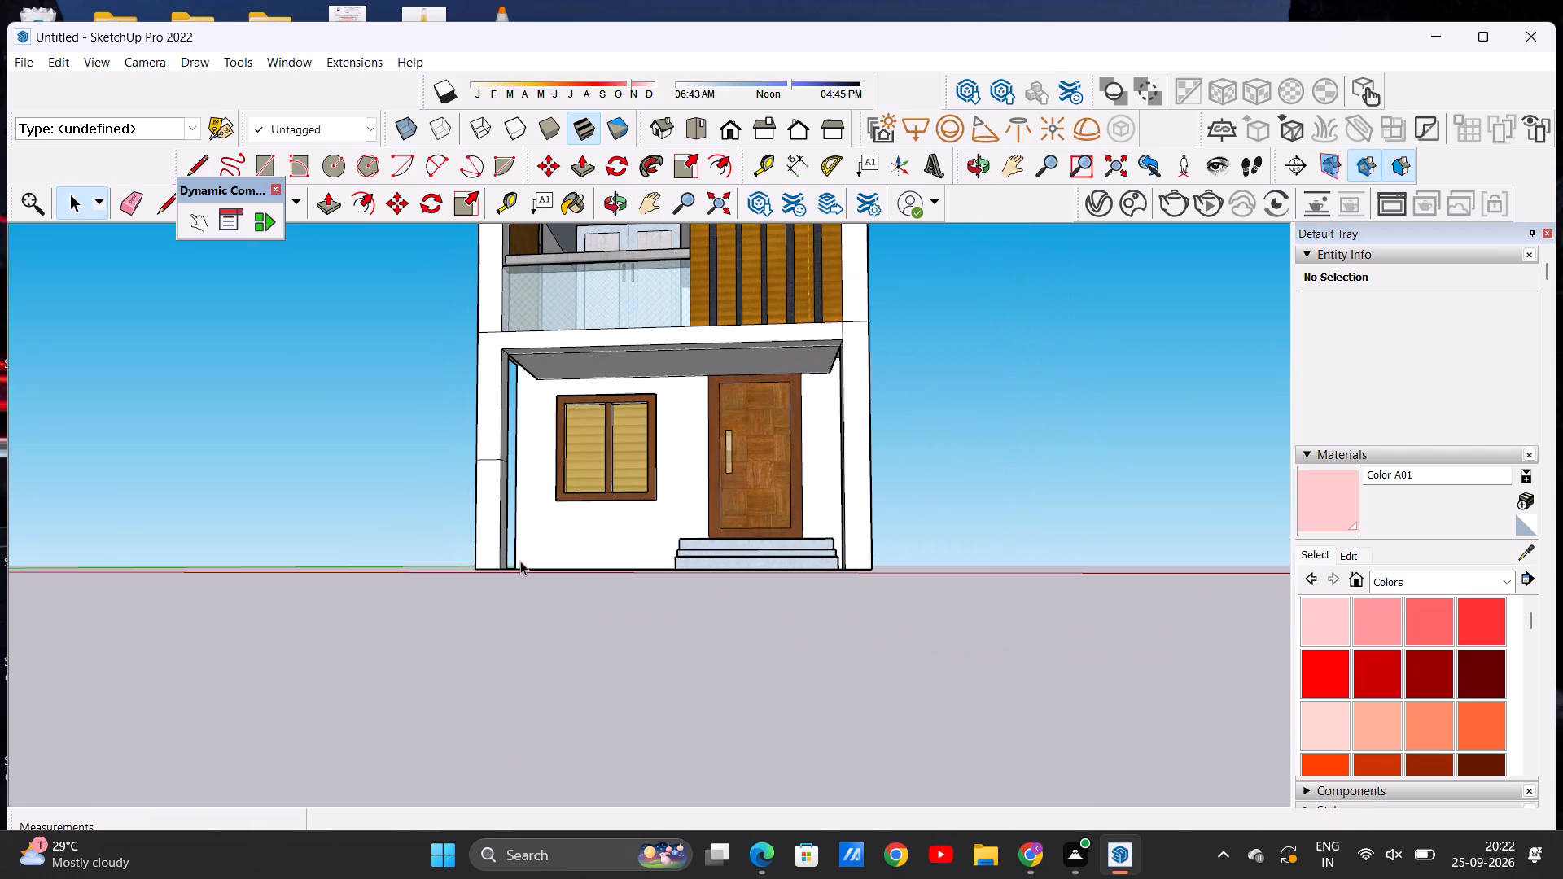
{"action": "scroll", "coordinate": [500, 431], "scroll_direction": "down", "scroll_amount": 2}
{"action": "scroll", "coordinate": [569, 350], "scroll_direction": "up", "scroll_amount": 5}
{"action": "middle_click_drag", "start_coordinate": [493, 501], "coordinate": [510, 606]}
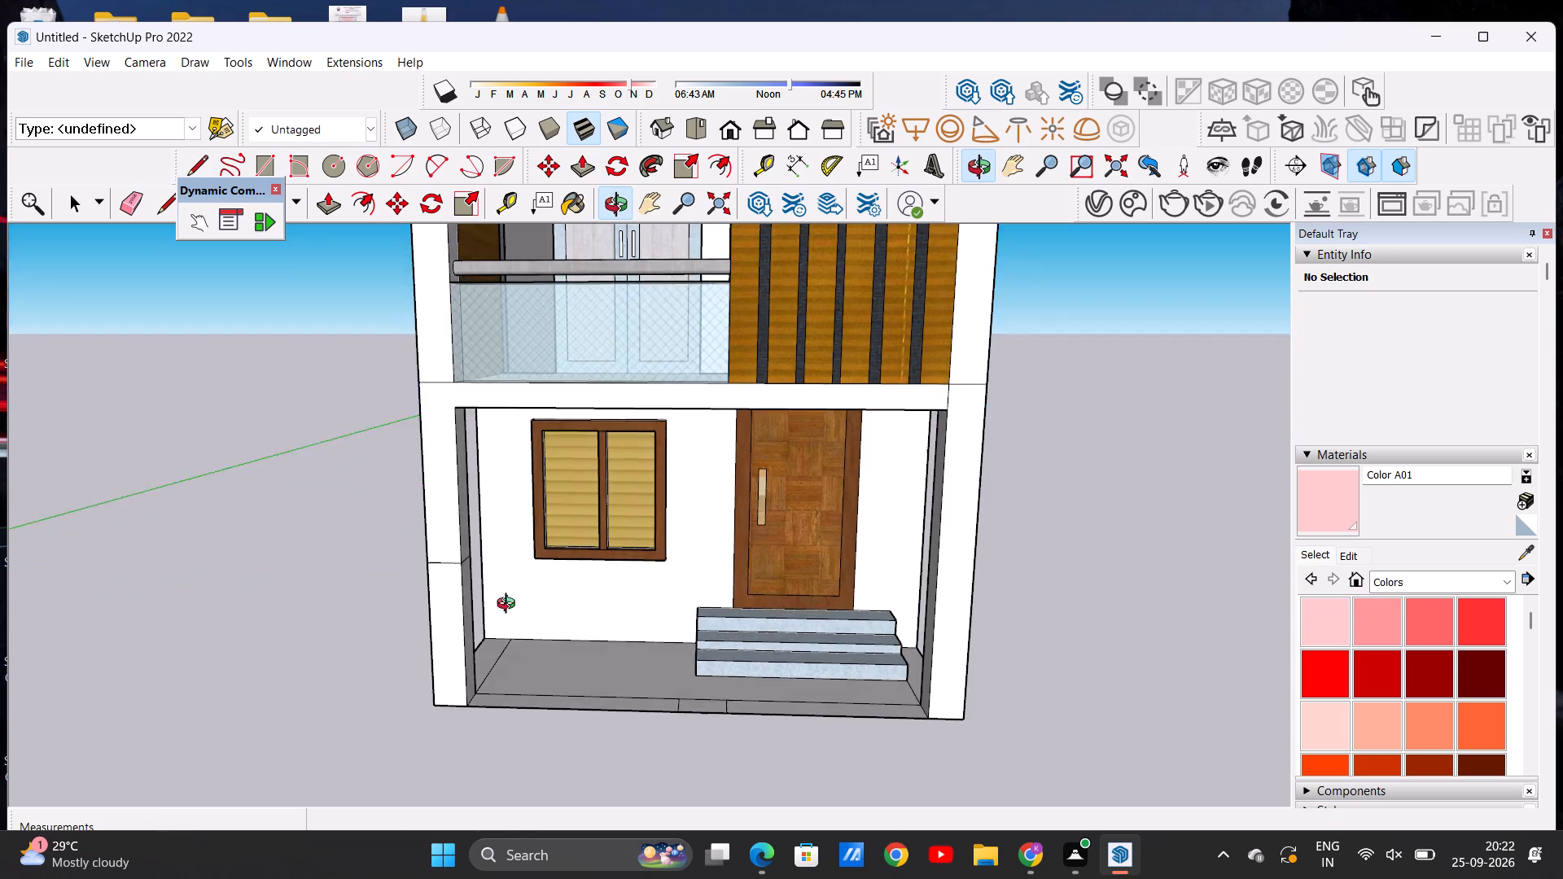
{"action": "middle_click_drag", "start_coordinate": [510, 606], "coordinate": [510, 628]}
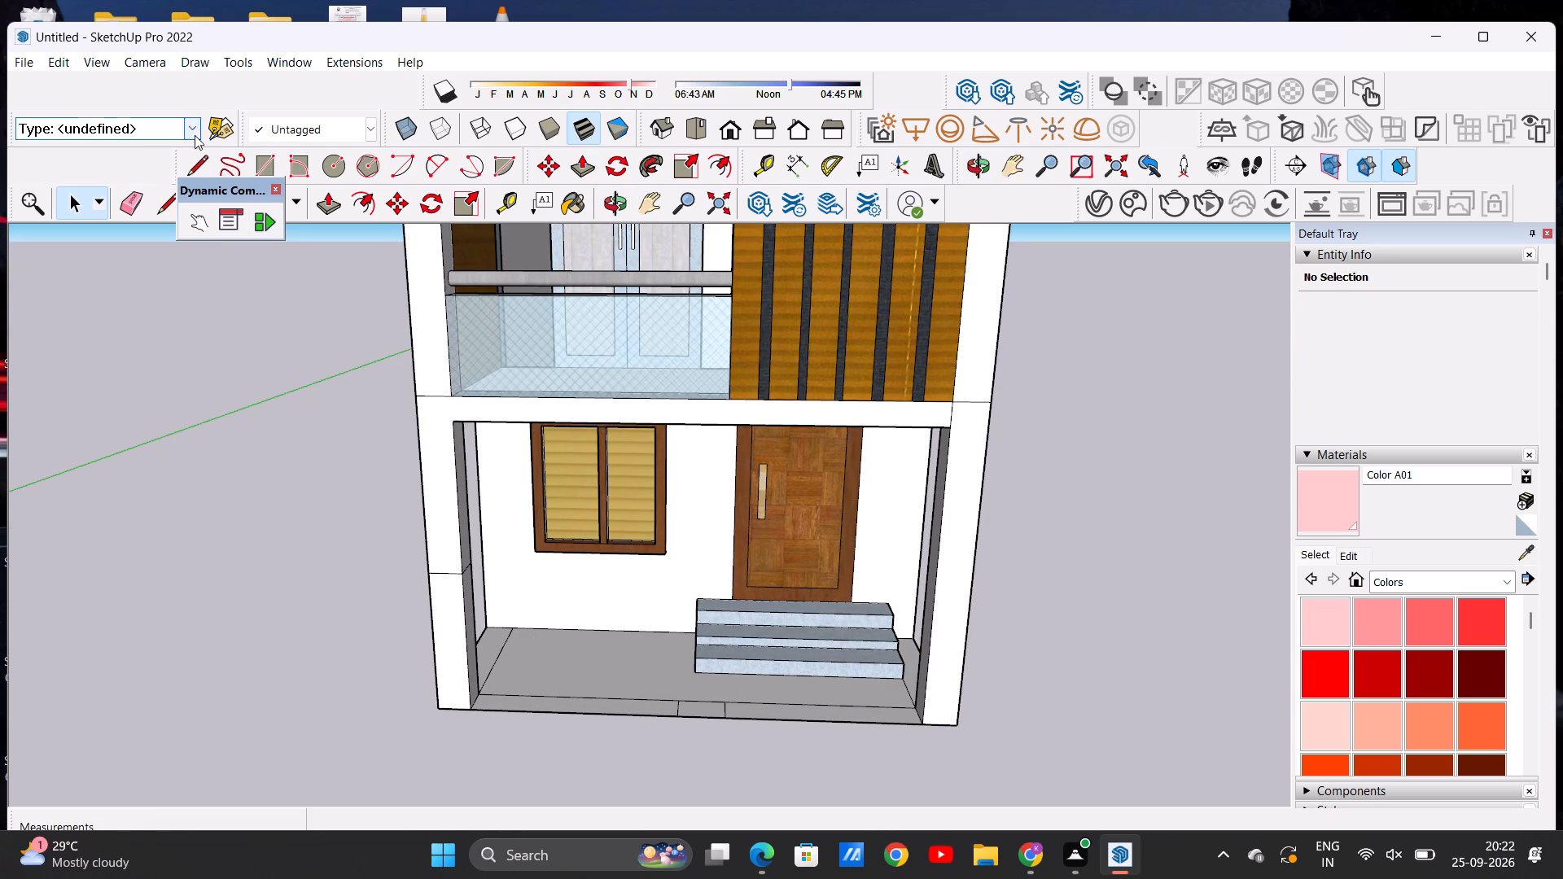
Draw mid-height lines across the door-side porch column's inner side face and front face, each about 4 15/16" long.
{"action": "left_click", "coordinate": [192, 164]}
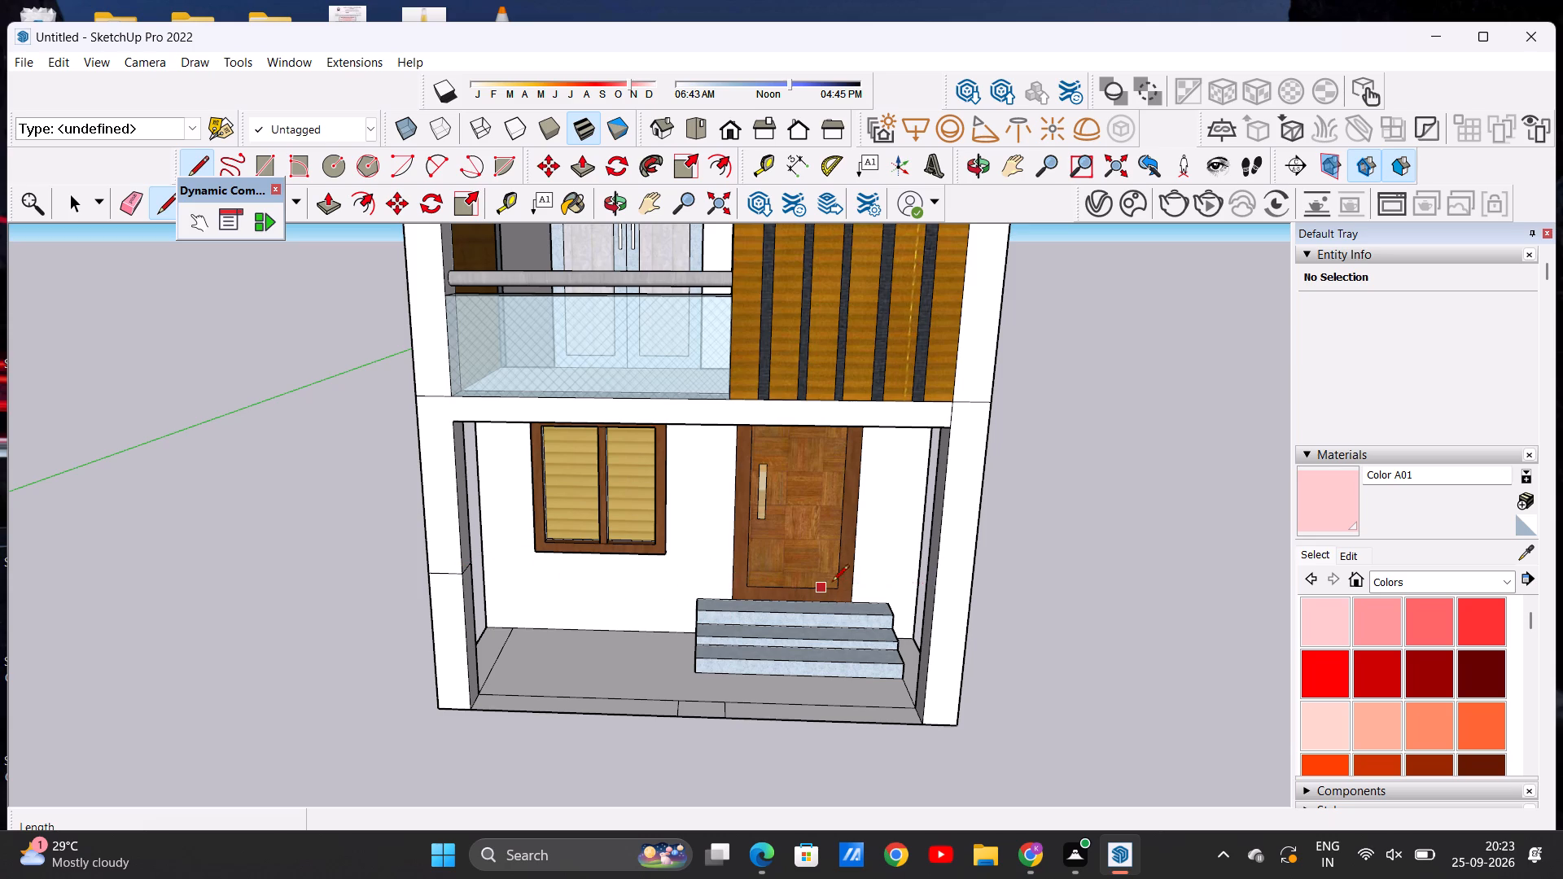
{"action": "left_click", "coordinate": [930, 585]}
{"action": "middle_click_drag", "start_coordinate": [886, 591], "coordinate": [941, 591]}
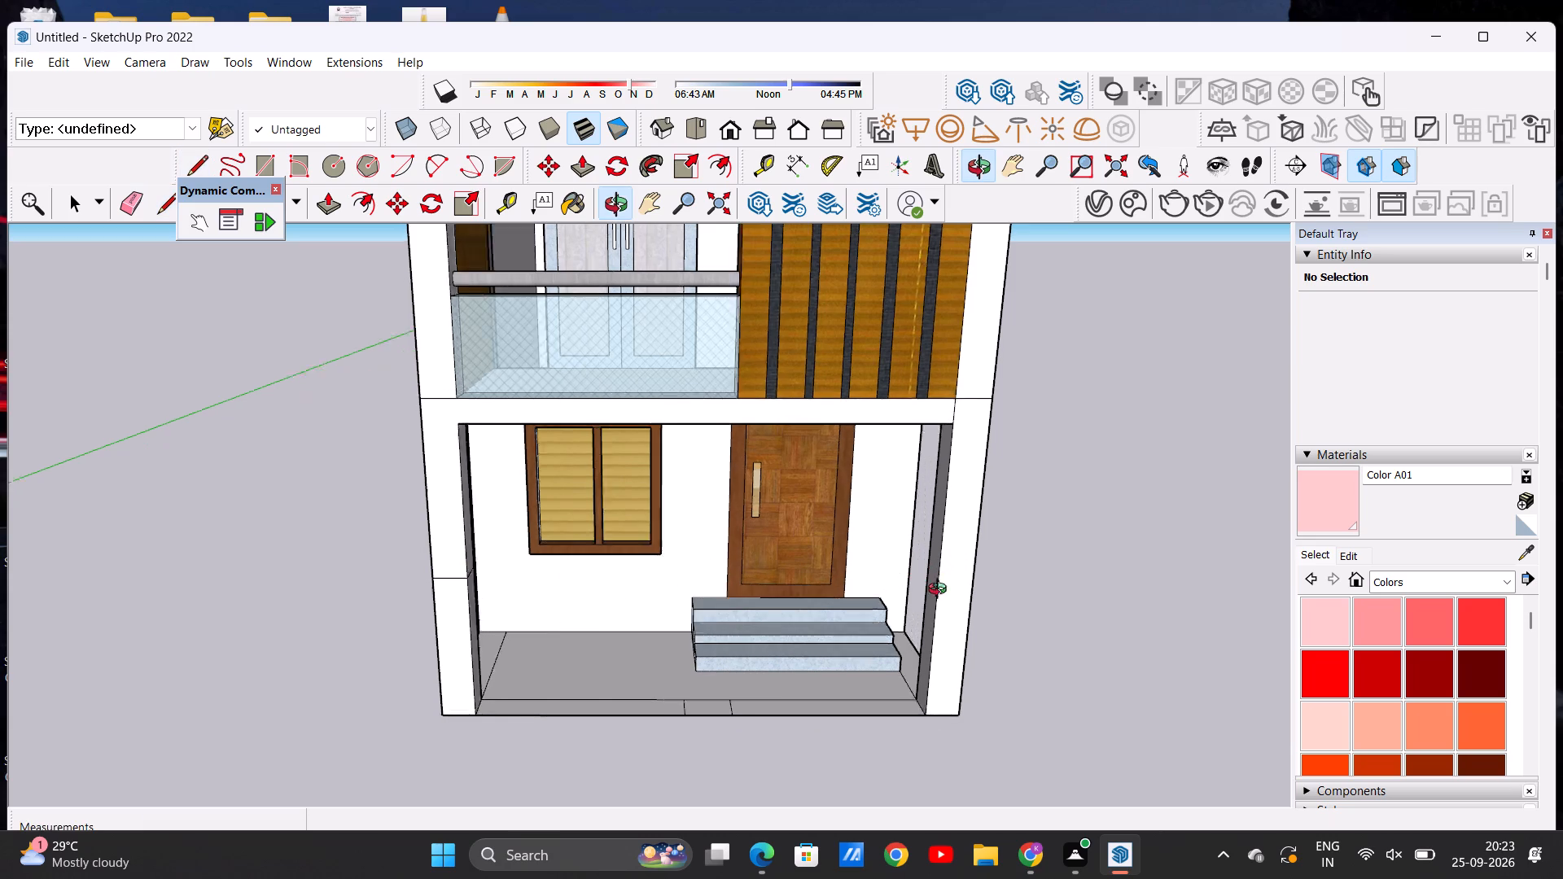
{"action": "middle_click_drag", "start_coordinate": [941, 591], "coordinate": [1010, 588]}
{"action": "scroll", "coordinate": [908, 515], "scroll_direction": "up", "scroll_amount": 9}
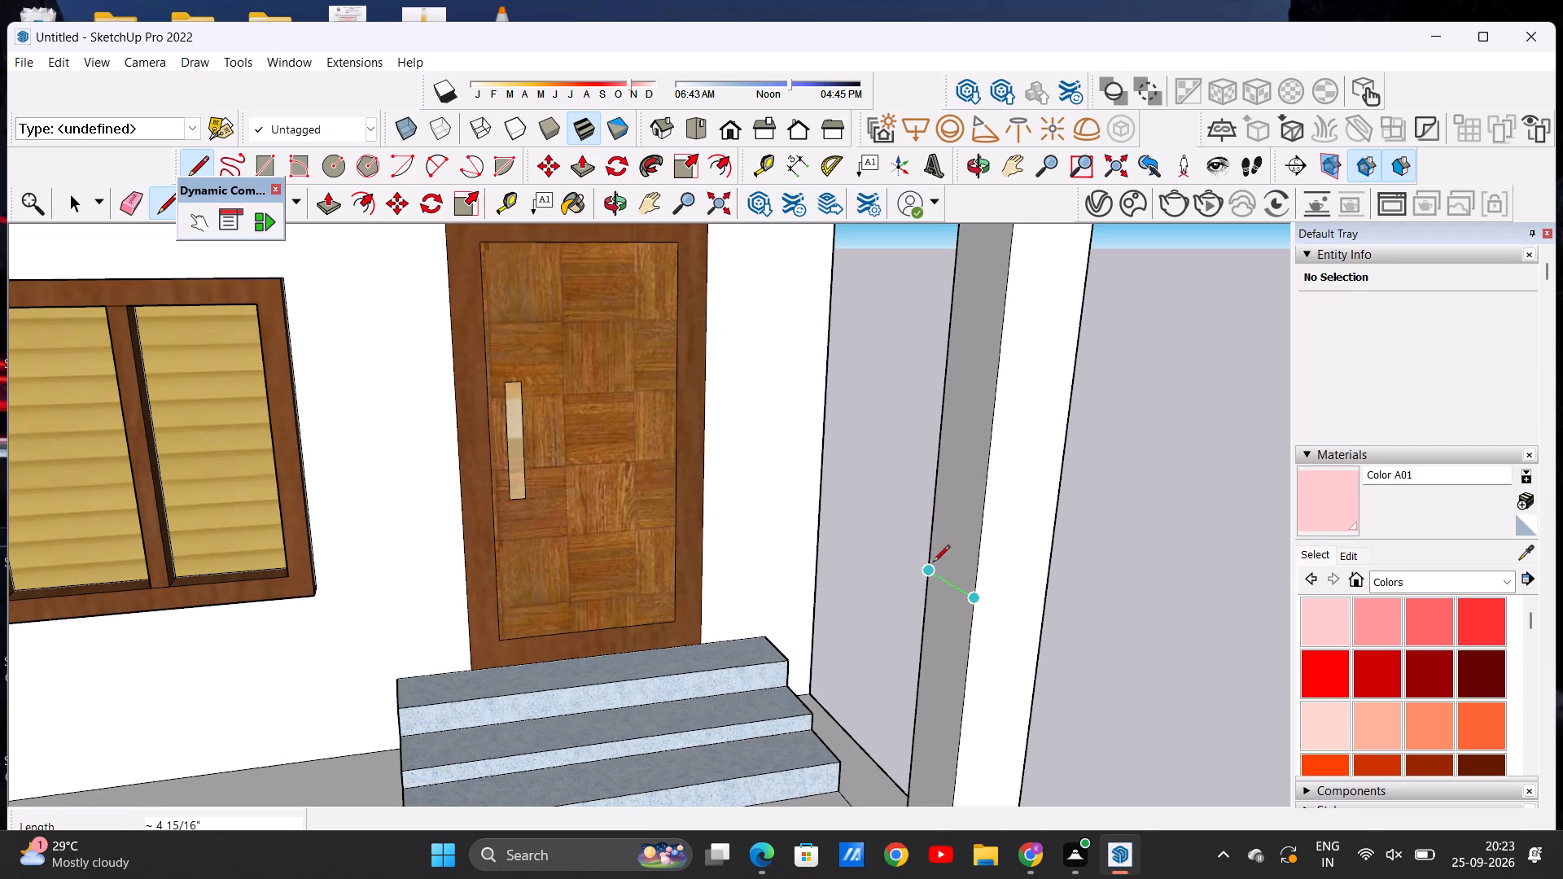
{"action": "left_click", "coordinate": [926, 571]}
{"action": "left_click", "coordinate": [979, 605]}
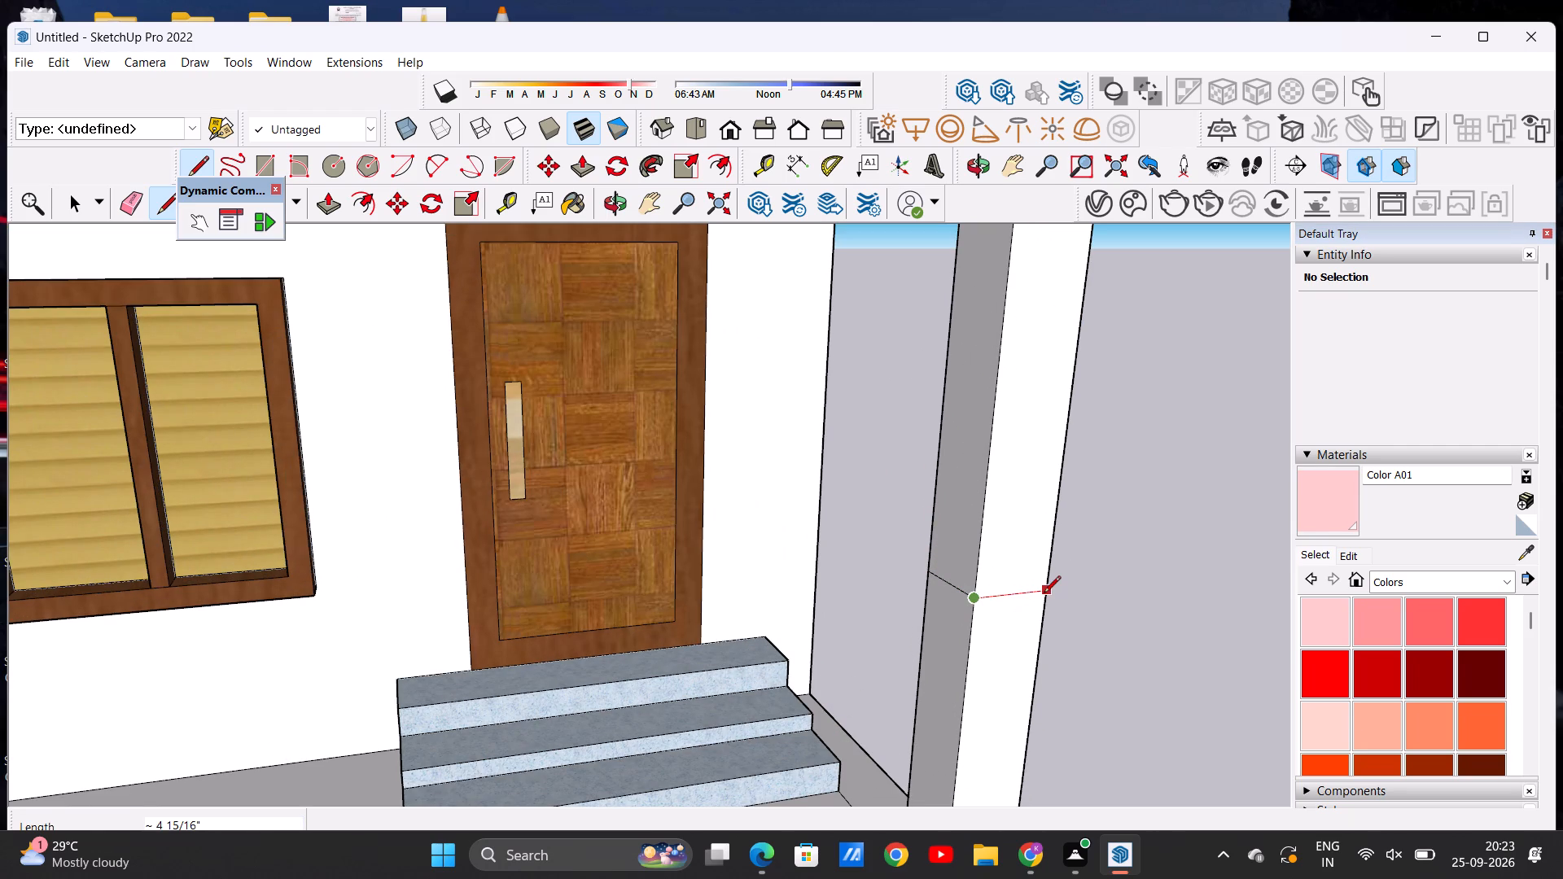
{"action": "left_click", "coordinate": [1044, 594]}
Continue the door-side column's mid-height line across its outer side face.
{"action": "middle_click_drag", "start_coordinate": [1027, 559], "coordinate": [551, 579]}
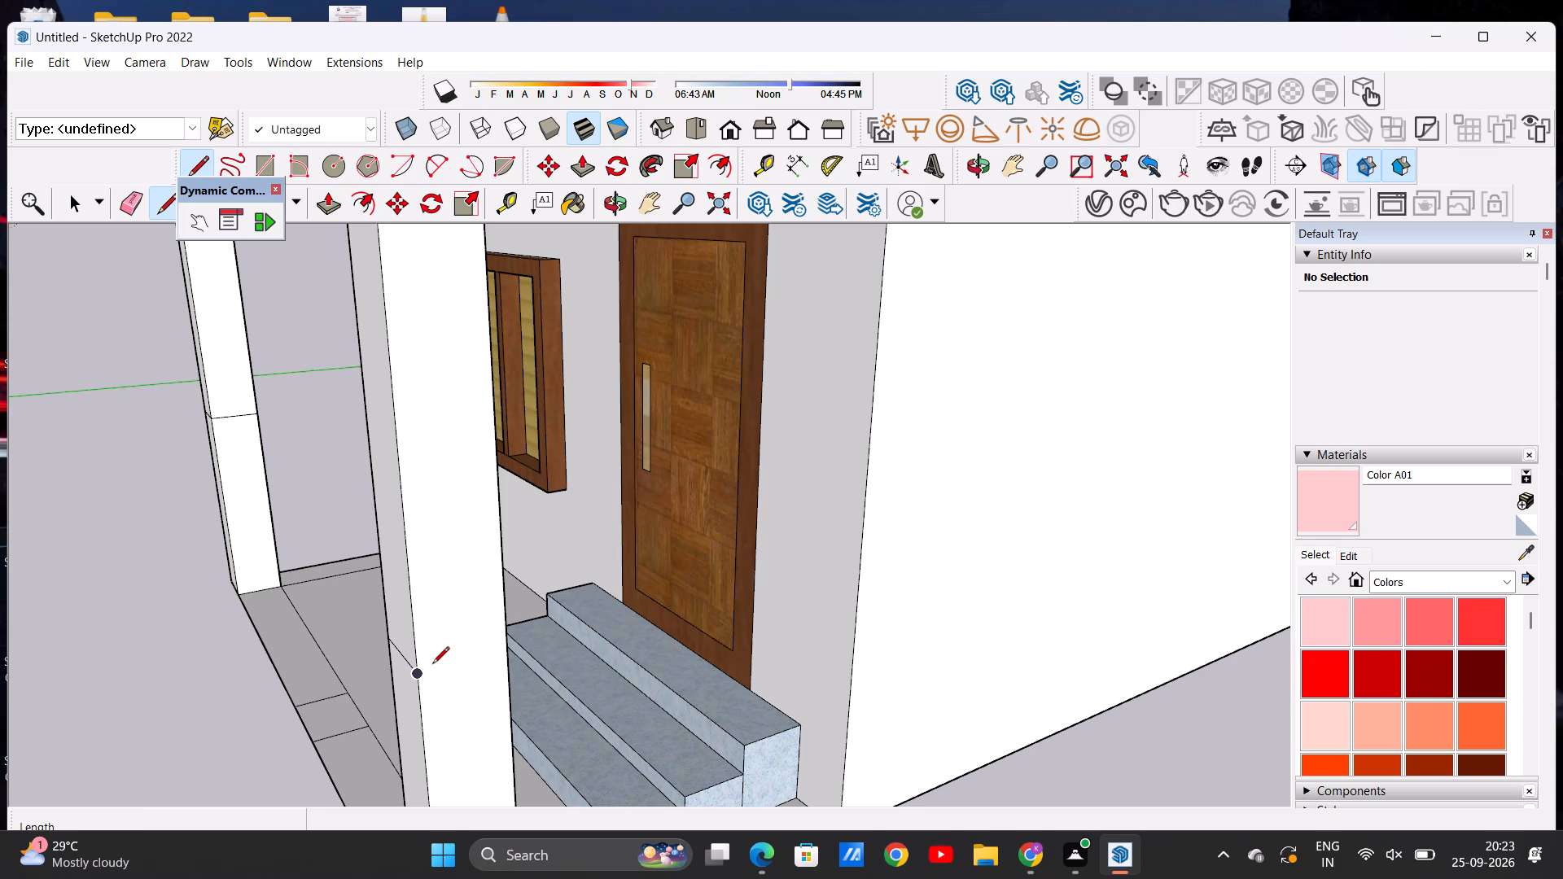
{"action": "left_click", "coordinate": [414, 680]}
{"action": "left_click", "coordinate": [510, 652]}
{"action": "key", "text": "space"}
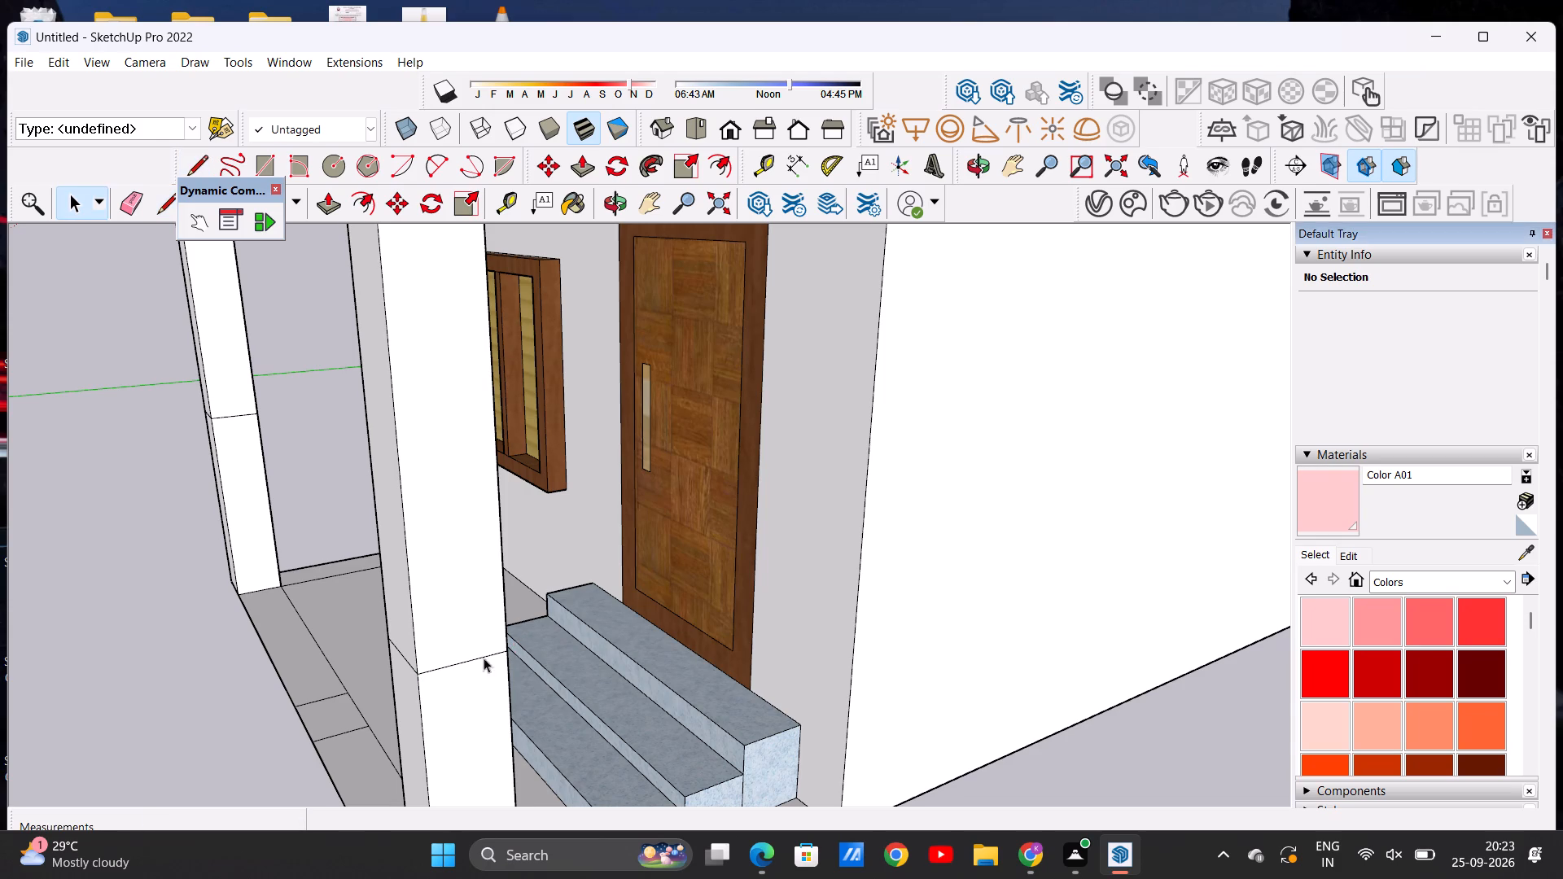
Close the mid-height line around the door-side column with a line about 4 15/16" long across its back face.
{"action": "middle_click_drag", "start_coordinate": [378, 677], "coordinate": [947, 712]}
{"action": "middle_click_drag", "start_coordinate": [938, 548], "coordinate": [999, 562]}
{"action": "middle_click_drag", "start_coordinate": [1184, 523], "coordinate": [490, 488]}
{"action": "scroll", "coordinate": [528, 488], "scroll_direction": "down", "scroll_amount": 2}
{"action": "middle_click_drag", "start_coordinate": [584, 578], "coordinate": [458, 583]}
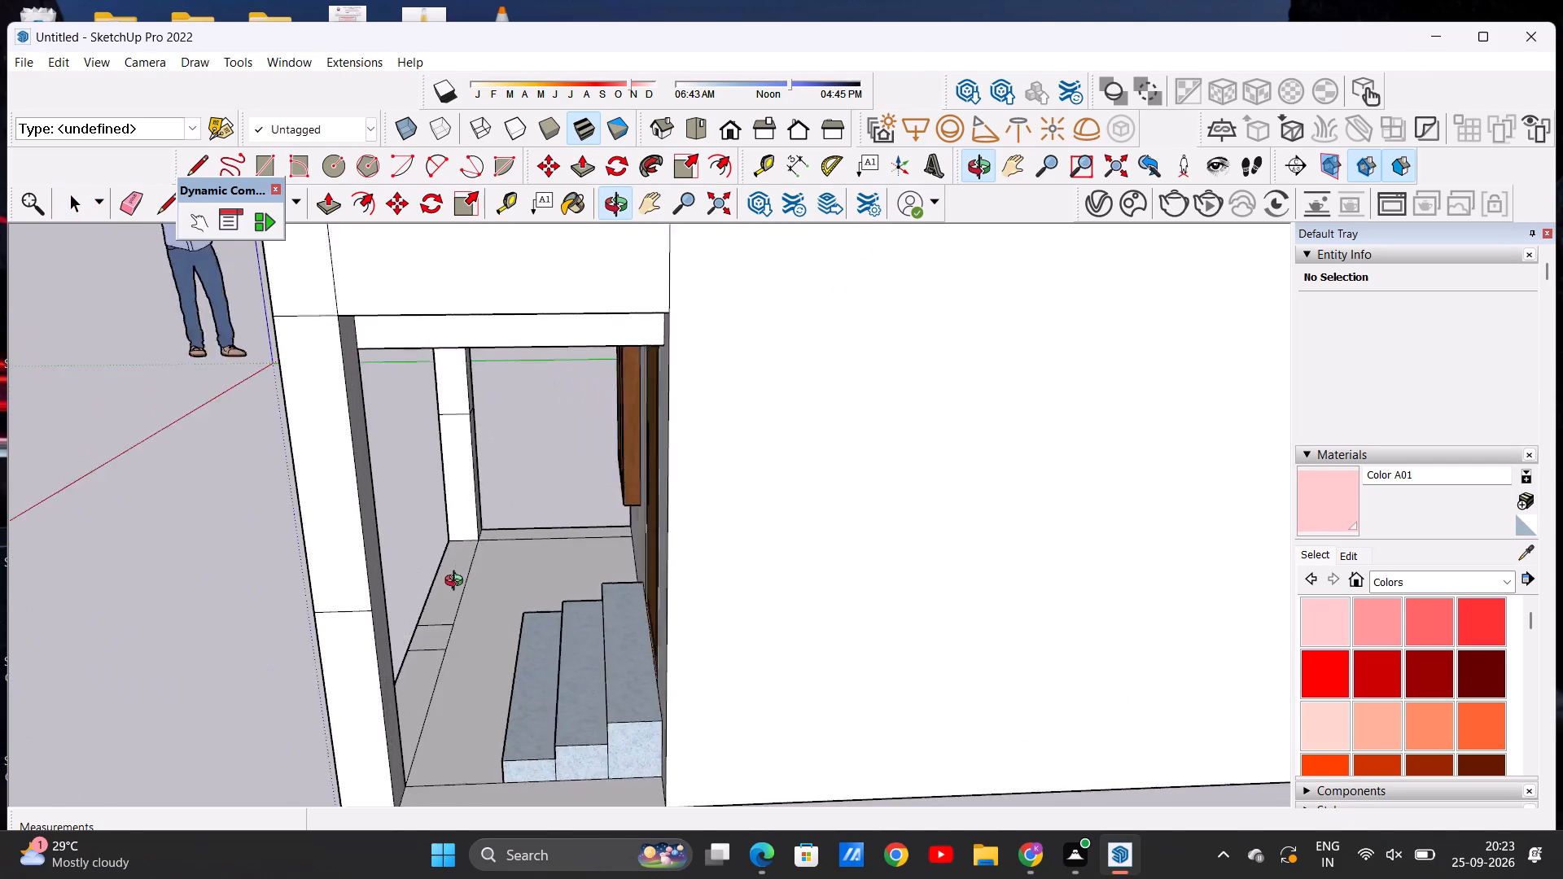
{"action": "middle_click_drag", "start_coordinate": [458, 583], "coordinate": [401, 583]}
{"action": "scroll", "coordinate": [365, 599], "scroll_direction": "up", "scroll_amount": 2}
{"action": "scroll", "coordinate": [652, 573], "scroll_direction": "down", "scroll_amount": 5}
{"action": "middle_click_drag", "start_coordinate": [605, 605], "coordinate": [440, 587]}
{"action": "scroll", "coordinate": [412, 548], "scroll_direction": "up", "scroll_amount": 3}
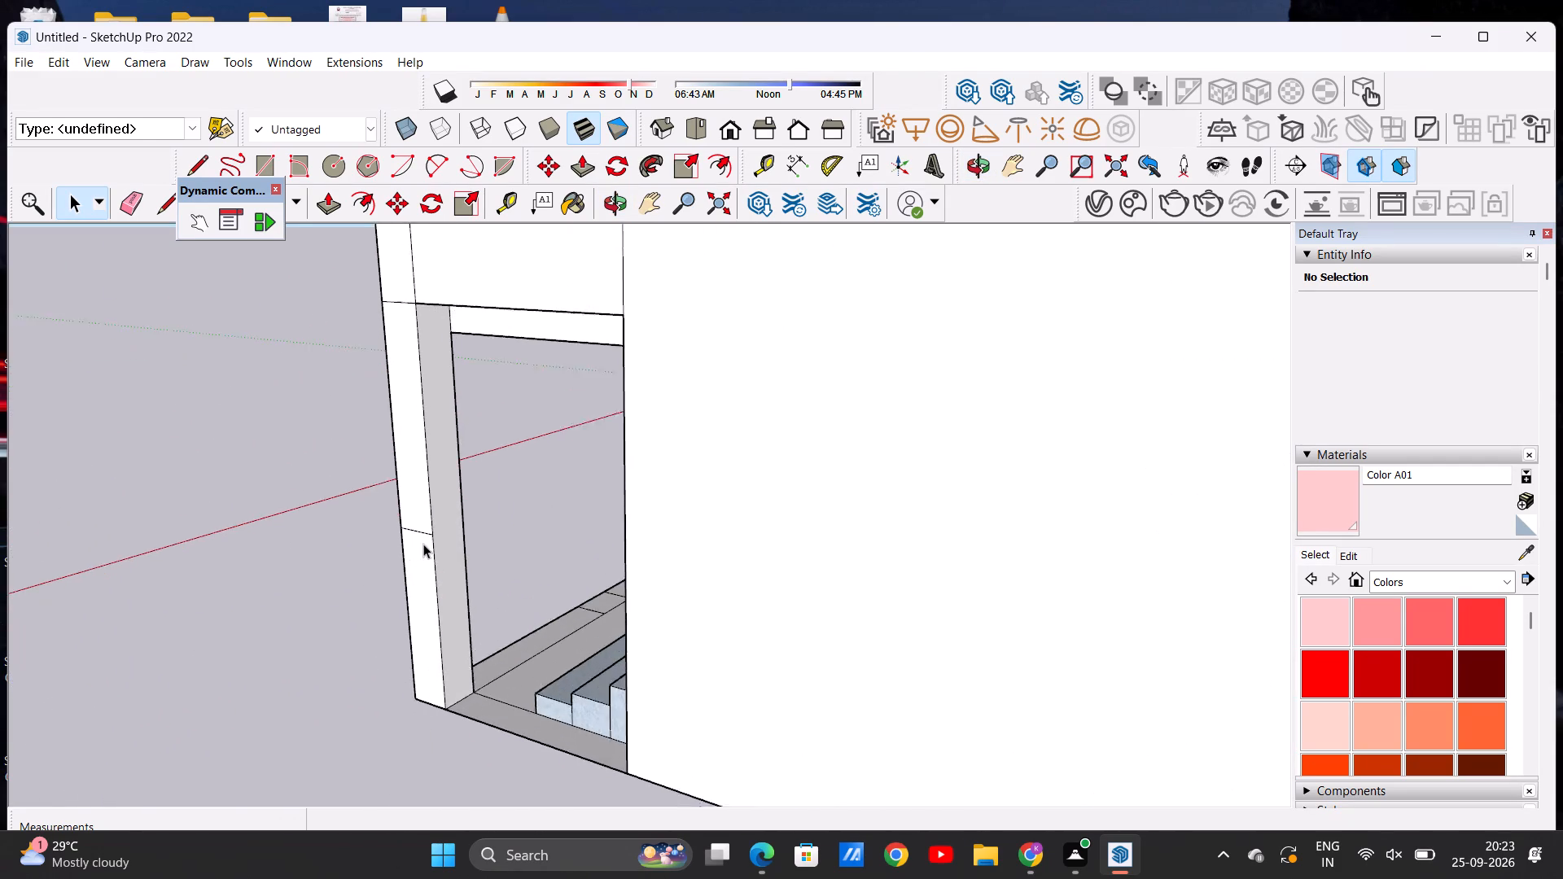
{"action": "scroll", "coordinate": [423, 544], "scroll_direction": "up", "scroll_amount": 4}
{"action": "left_click", "coordinate": [192, 152]}
{"action": "scroll", "coordinate": [449, 544], "scroll_direction": "up", "scroll_amount": 5}
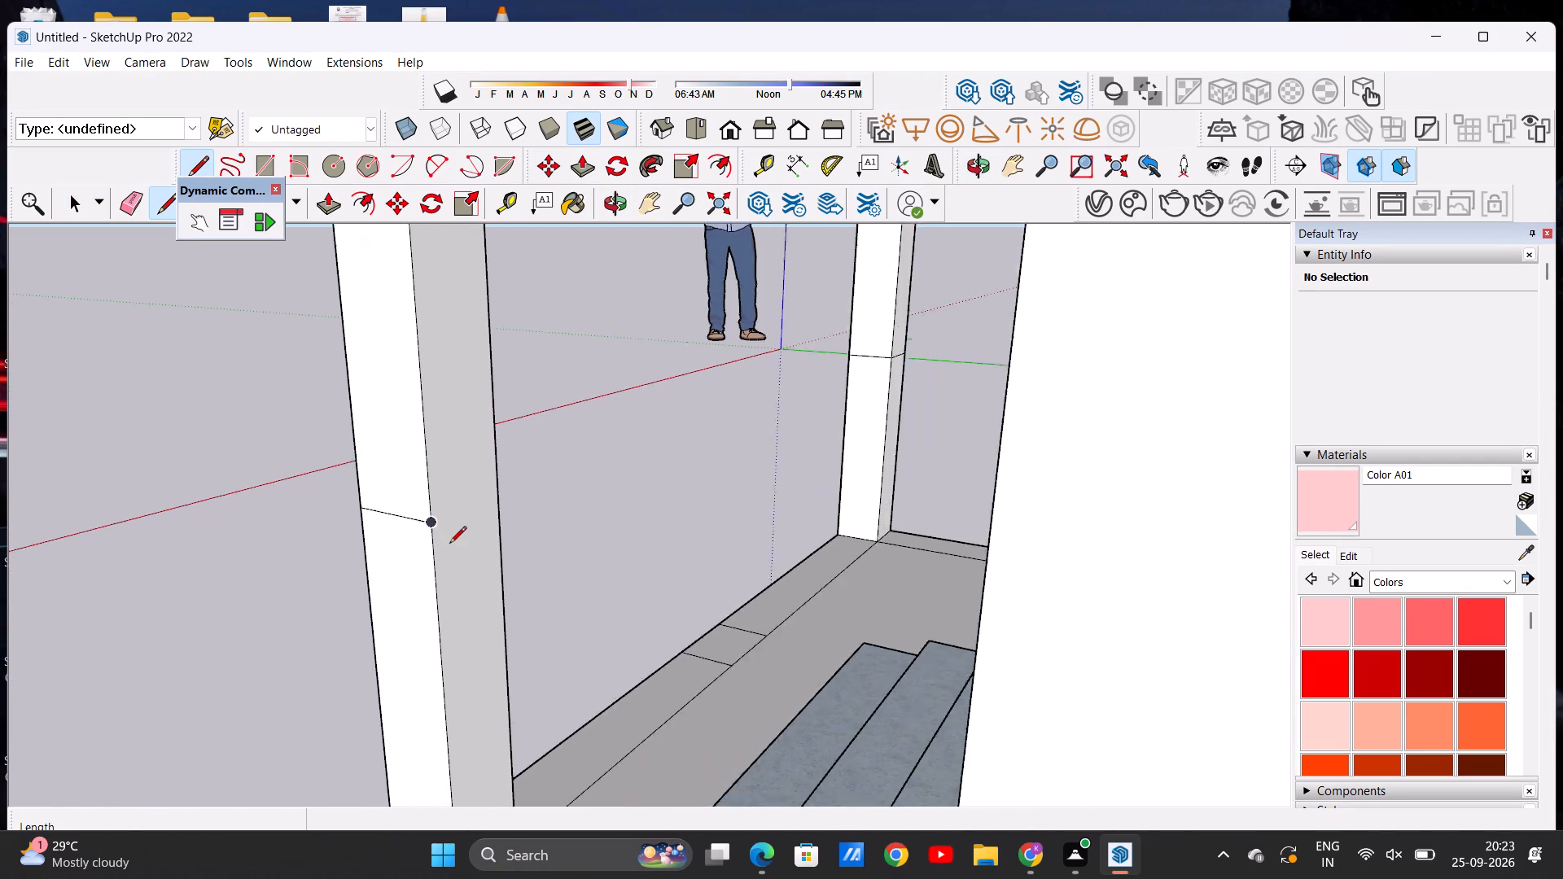
{"action": "scroll", "coordinate": [449, 544], "scroll_direction": "up", "scroll_amount": 1}
{"action": "left_click", "coordinate": [429, 523]}
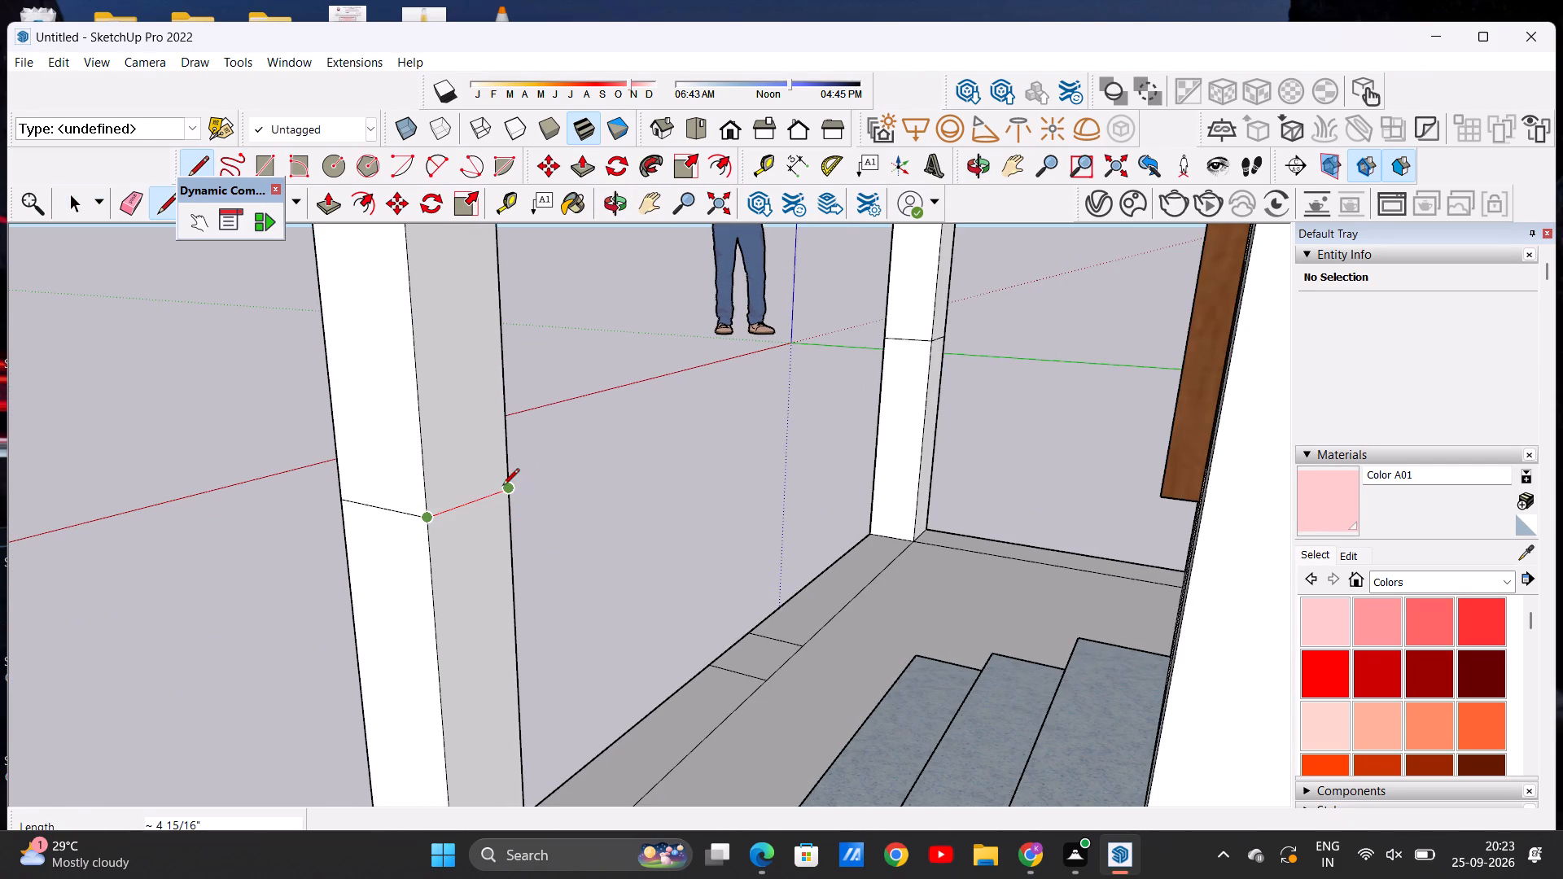
{"action": "left_click", "coordinate": [510, 488]}
{"action": "key", "text": "space"}
Push/Pull the small segment of the porch floor's front strip up about 1' 10", level with the door-side column's mid-height line.
{"action": "middle_click_drag", "start_coordinate": [437, 553], "coordinate": [685, 553]}
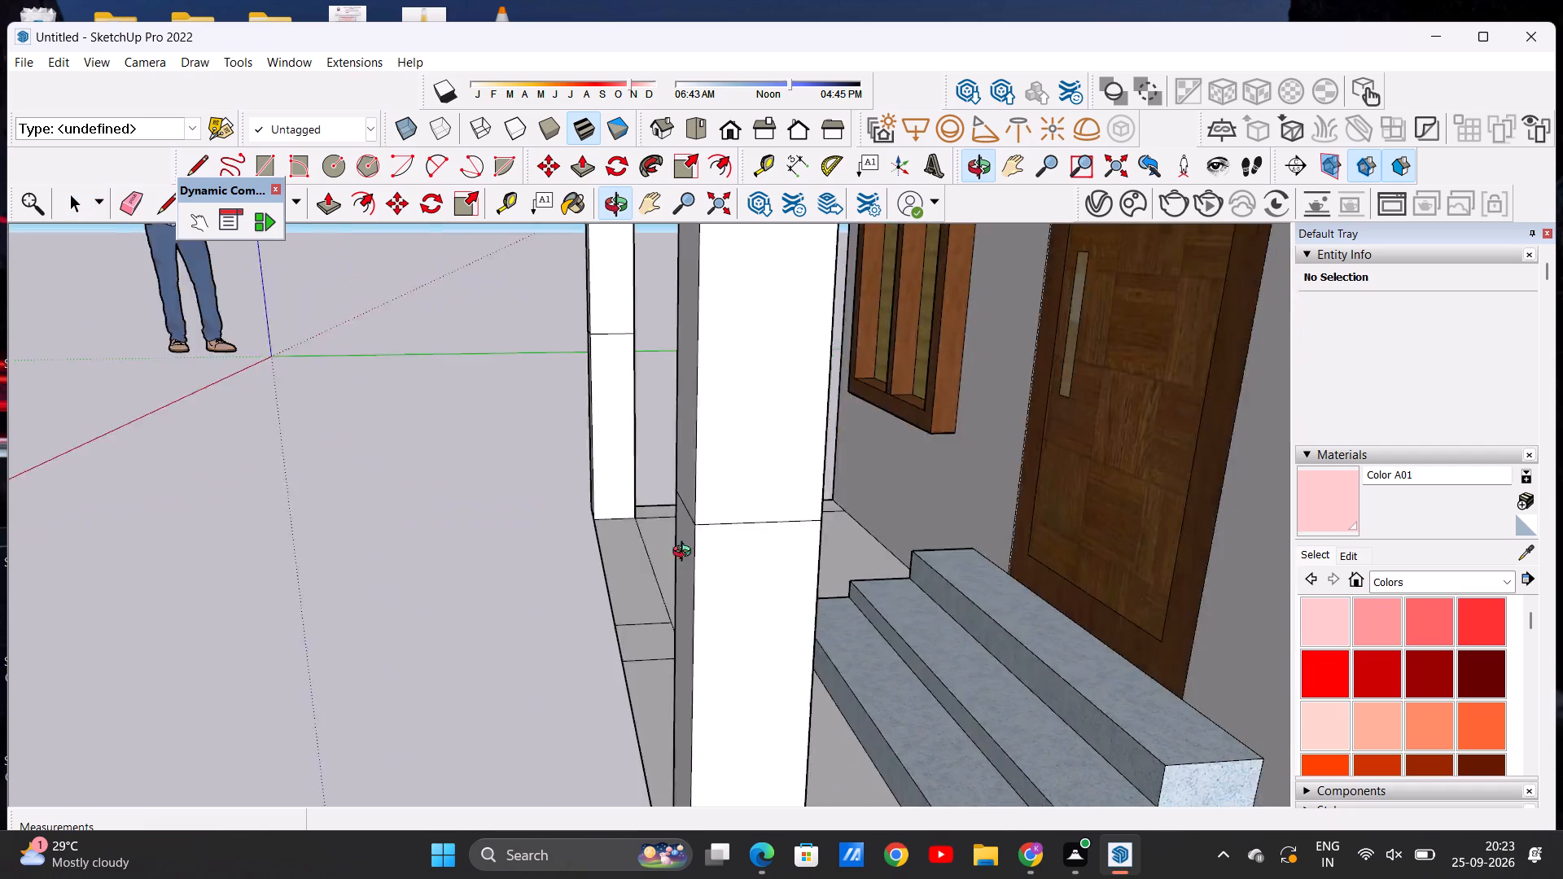
{"action": "middle_click_drag", "start_coordinate": [685, 553], "coordinate": [795, 553]}
{"action": "scroll", "coordinate": [808, 564], "scroll_direction": "down", "scroll_amount": 6}
{"action": "middle_click_drag", "start_coordinate": [665, 573], "coordinate": [1015, 563]}
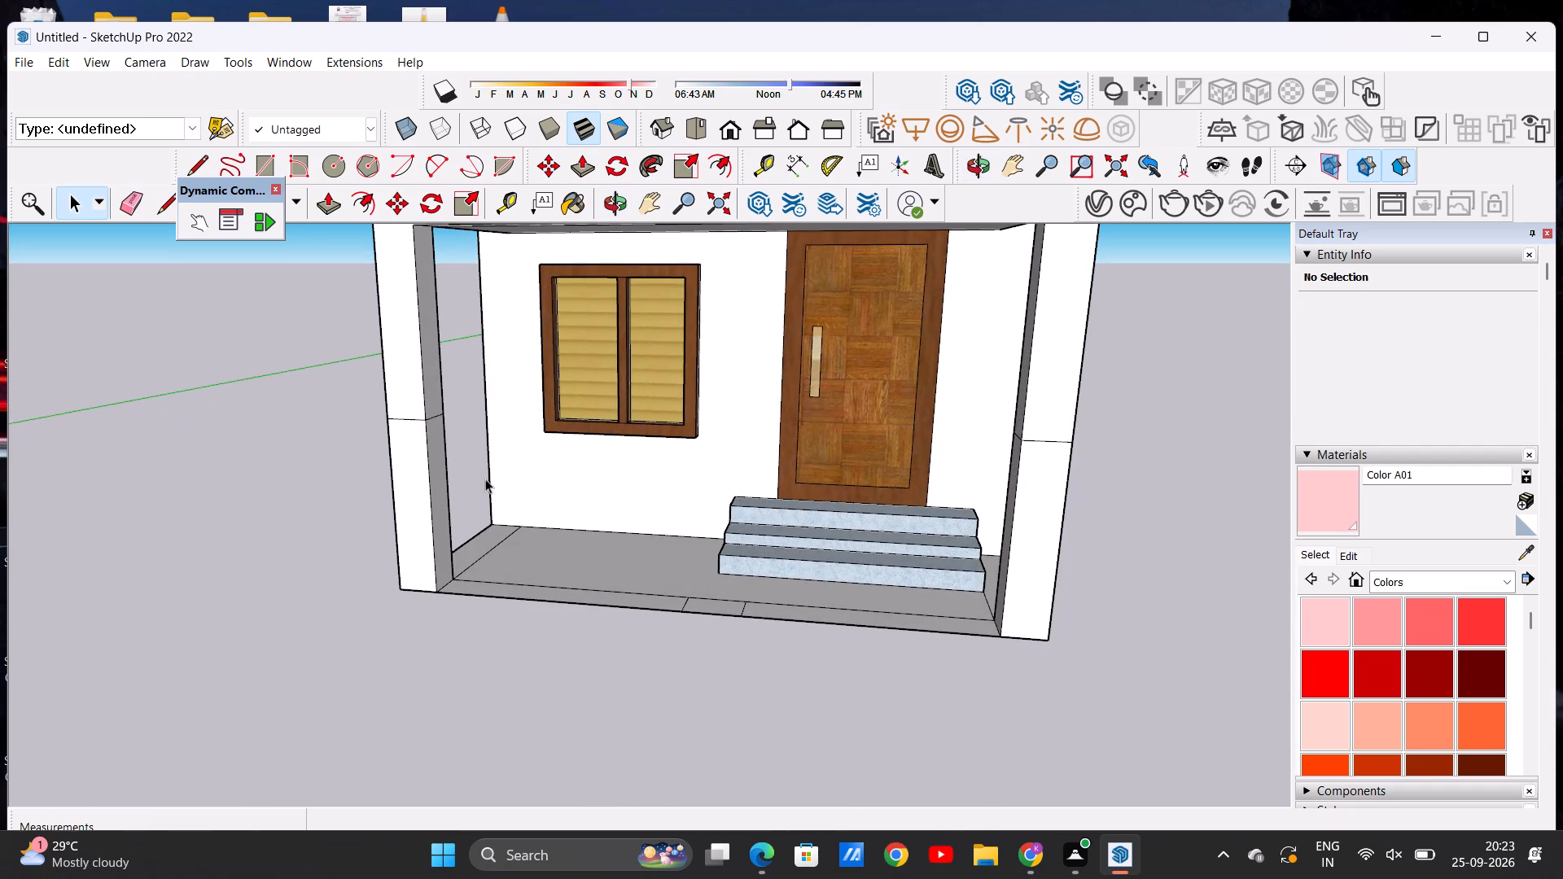
{"action": "scroll", "coordinate": [394, 484], "scroll_direction": "down", "scroll_amount": 10}
{"action": "middle_click_drag", "start_coordinate": [444, 495], "coordinate": [545, 554]}
{"action": "scroll", "coordinate": [541, 530], "scroll_direction": "up", "scroll_amount": 5}
{"action": "middle_click_drag", "start_coordinate": [482, 584], "coordinate": [489, 629]}
{"action": "scroll", "coordinate": [402, 504], "scroll_direction": "up", "scroll_amount": 4}
{"action": "scroll", "coordinate": [516, 501], "scroll_direction": "down", "scroll_amount": 3}
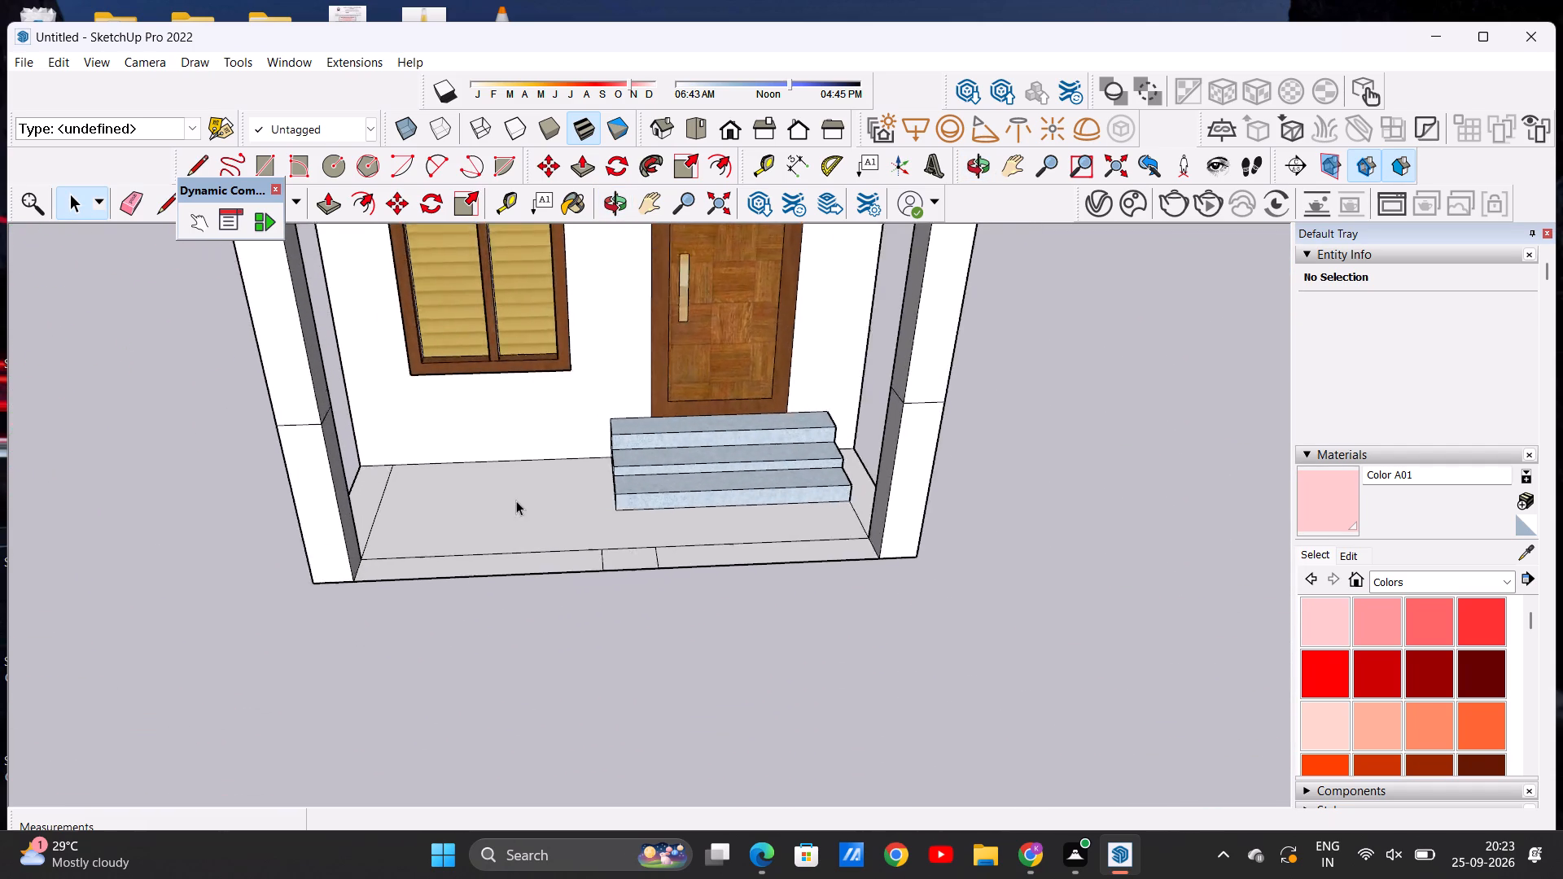
{"action": "scroll", "coordinate": [516, 501], "scroll_direction": "down", "scroll_amount": 5}
{"action": "scroll", "coordinate": [473, 511], "scroll_direction": "up", "scroll_amount": 10}
{"action": "scroll", "coordinate": [454, 485], "scroll_direction": "down", "scroll_amount": 1}
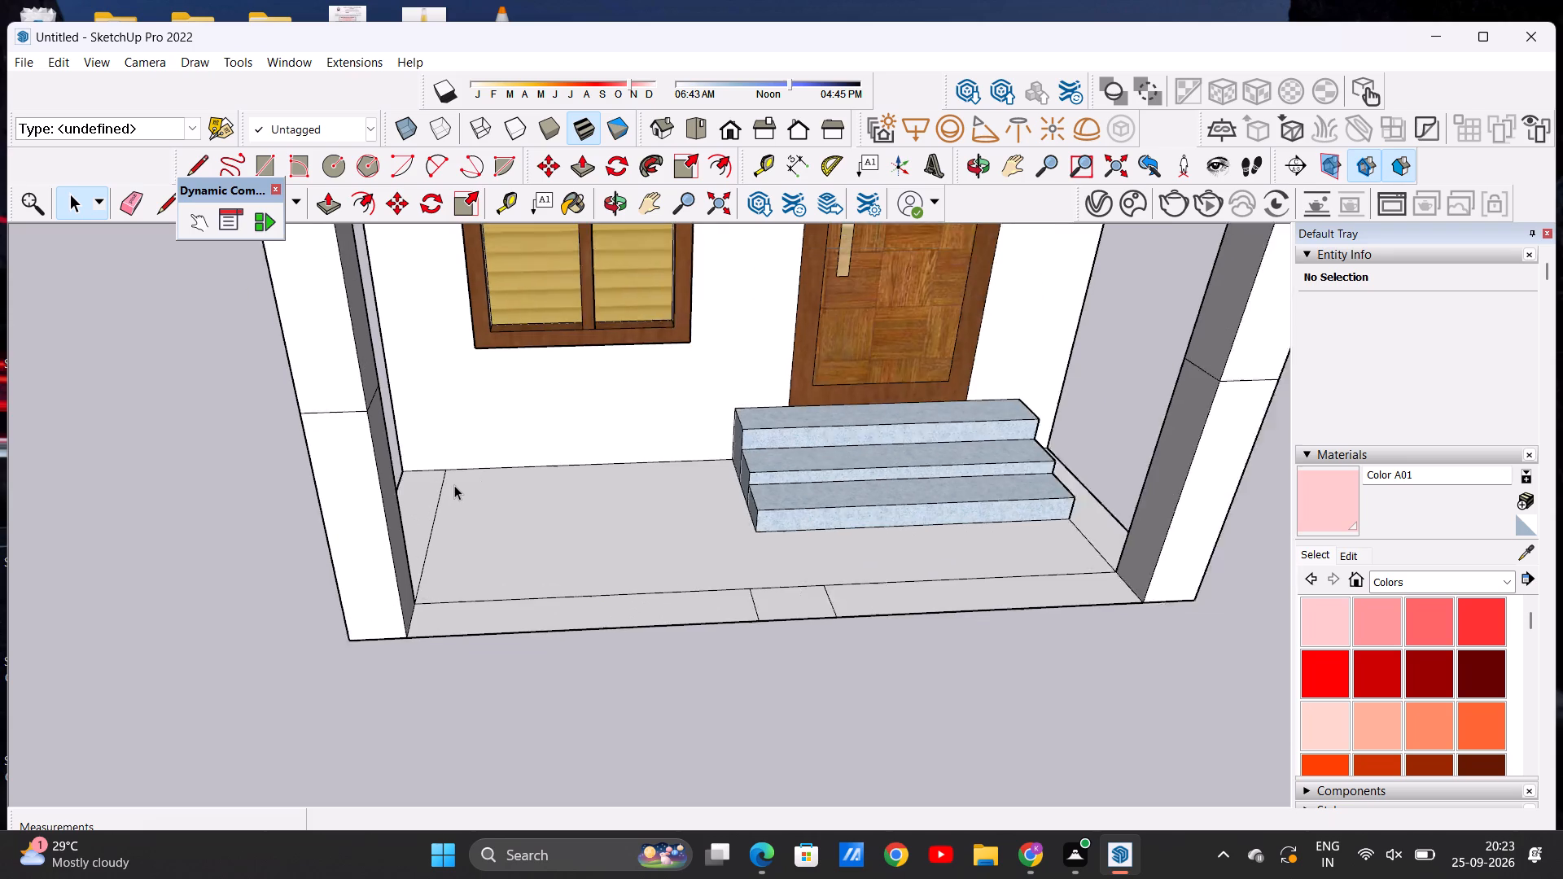
{"action": "scroll", "coordinate": [454, 485], "scroll_direction": "down", "scroll_amount": 3}
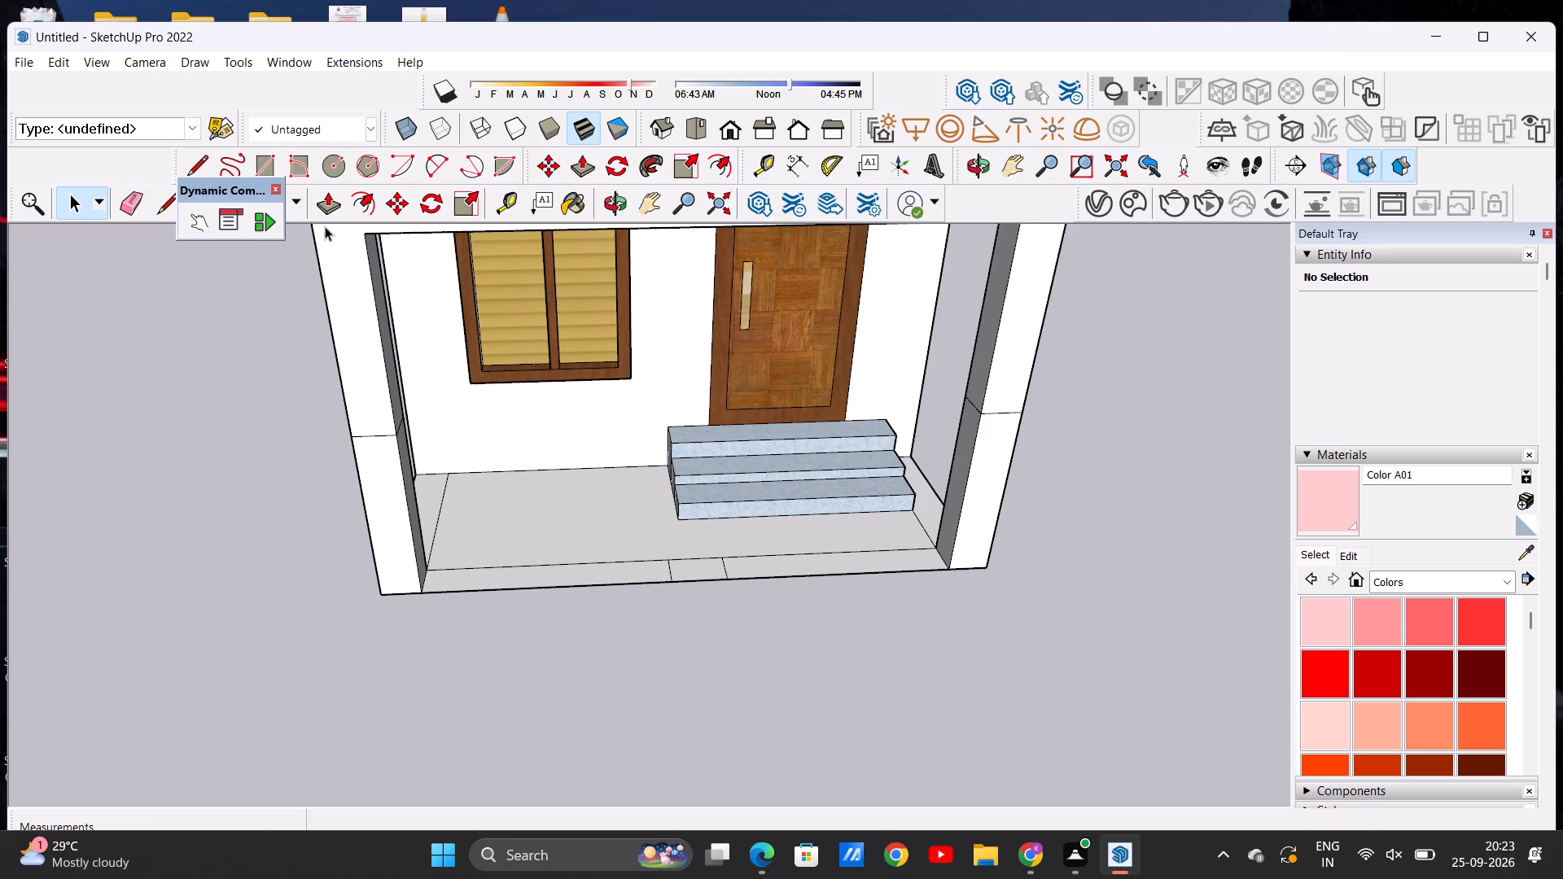
{"action": "left_click", "coordinate": [330, 203]}
{"action": "scroll", "coordinate": [665, 545], "scroll_direction": "up", "scroll_amount": 5}
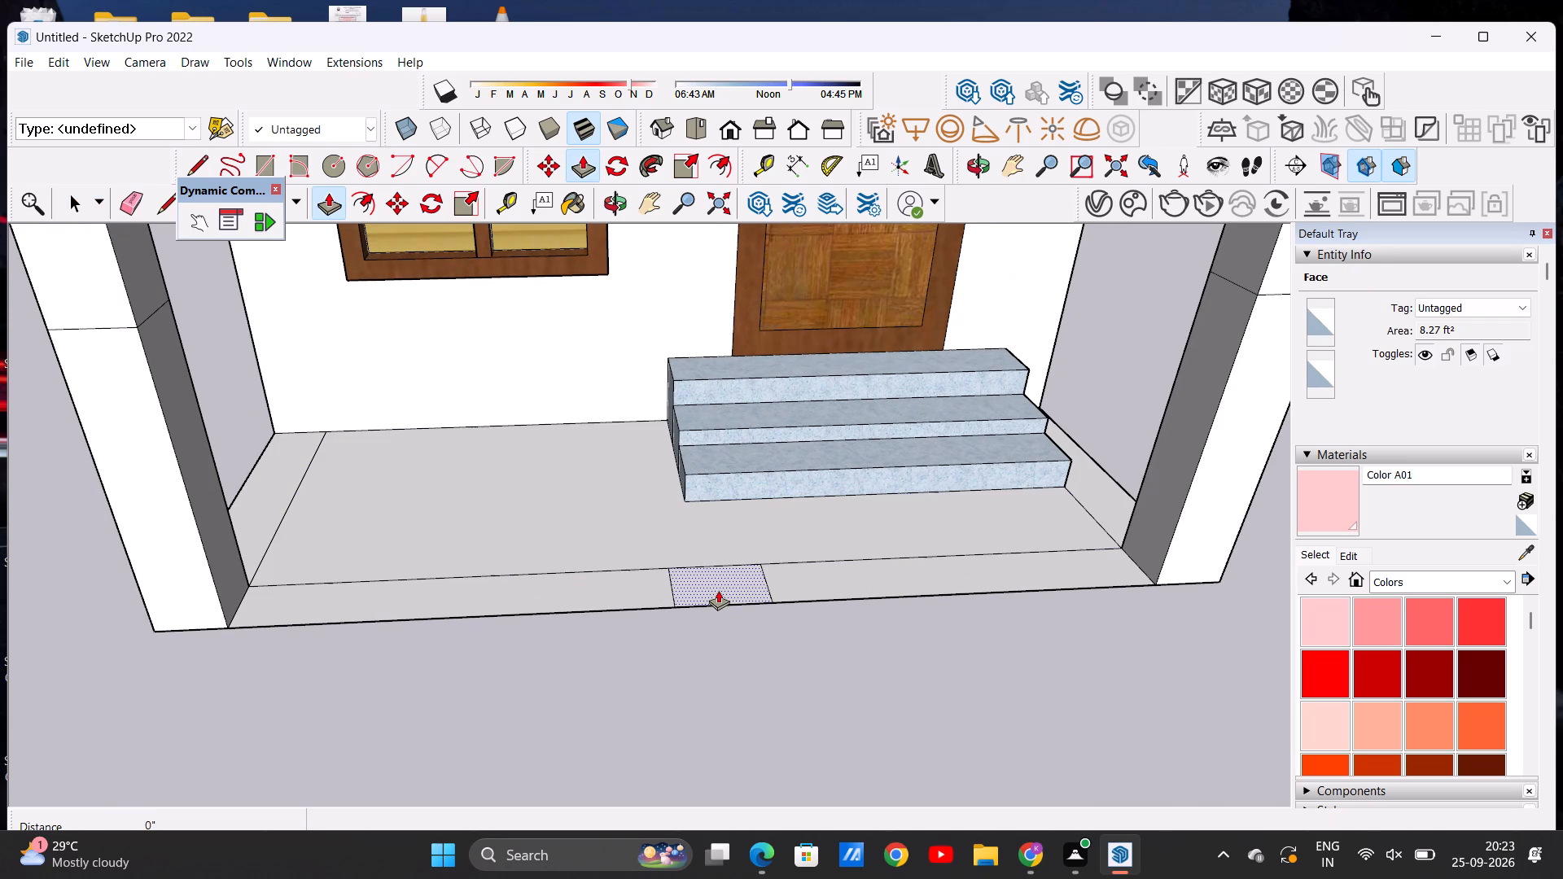
{"action": "left_click", "coordinate": [718, 590]}
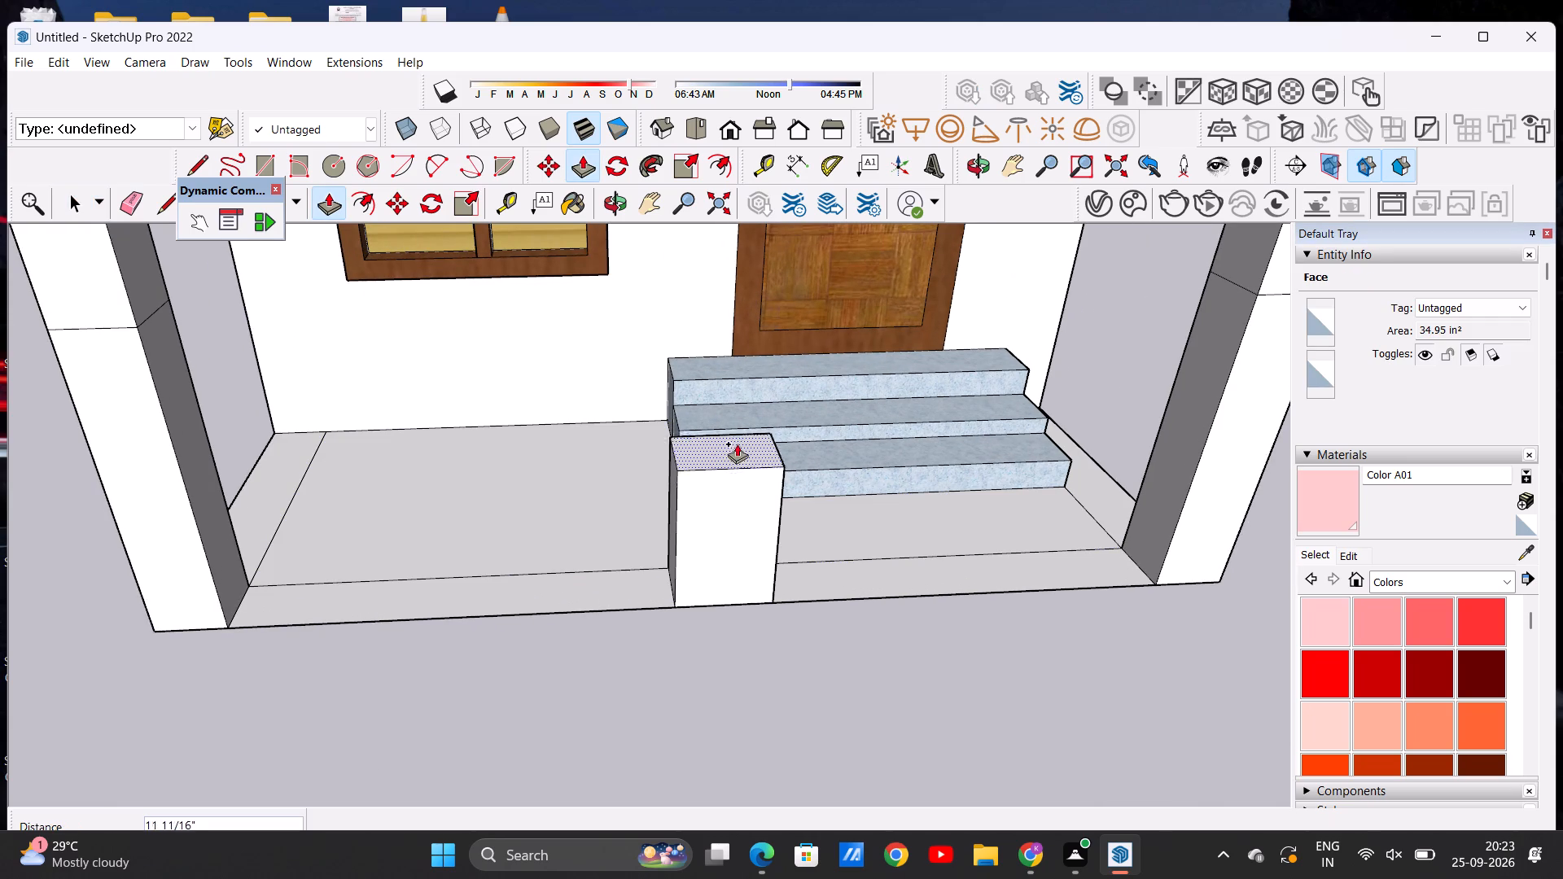
{"action": "left_click", "coordinate": [1250, 286]}
{"action": "key", "text": "space"}
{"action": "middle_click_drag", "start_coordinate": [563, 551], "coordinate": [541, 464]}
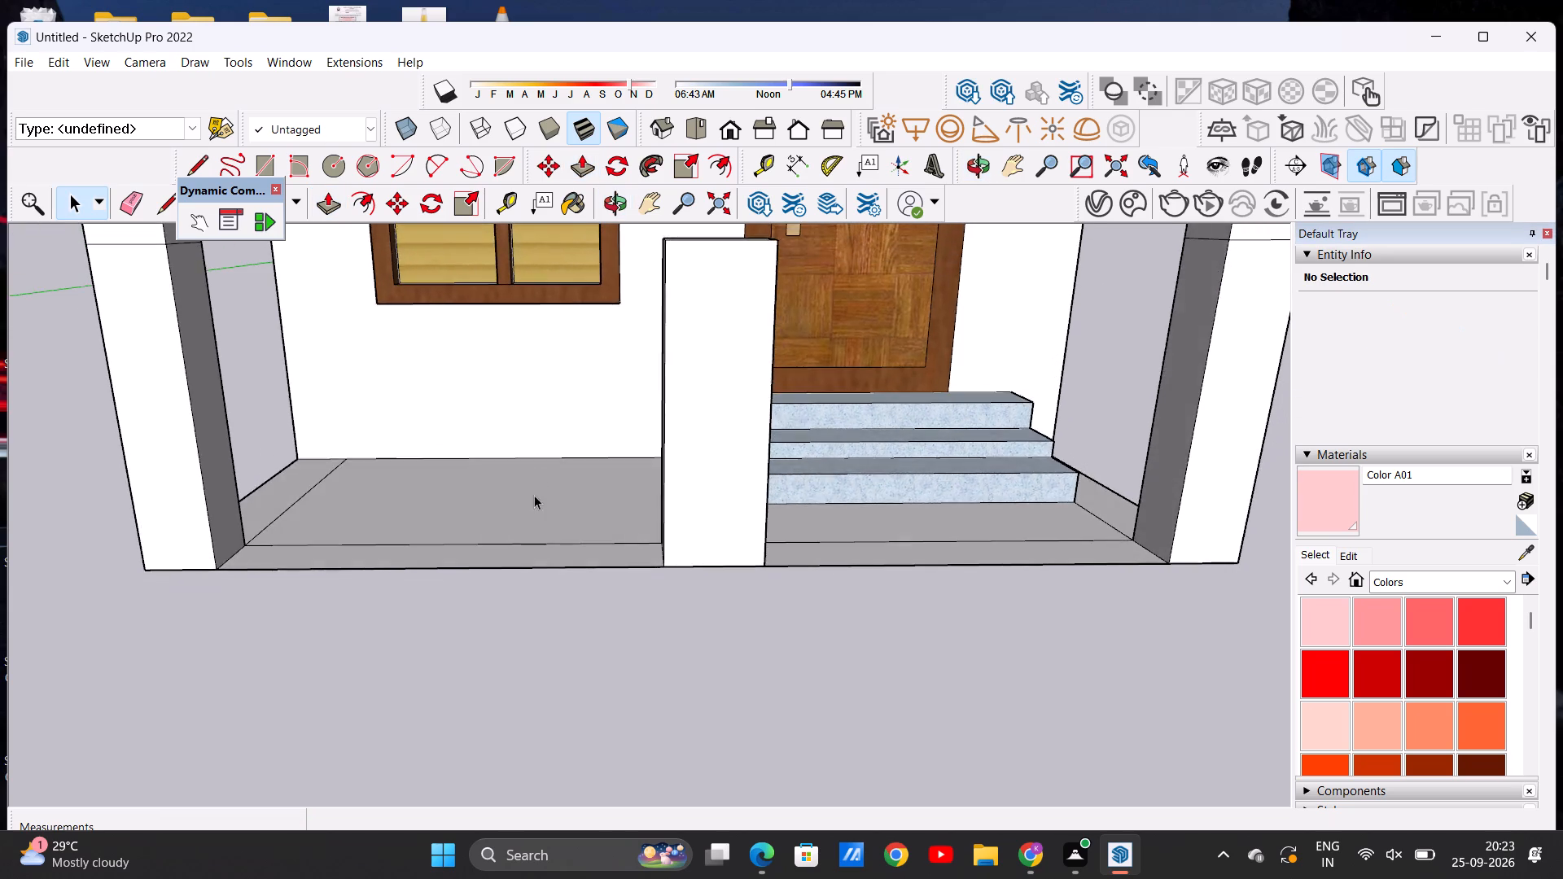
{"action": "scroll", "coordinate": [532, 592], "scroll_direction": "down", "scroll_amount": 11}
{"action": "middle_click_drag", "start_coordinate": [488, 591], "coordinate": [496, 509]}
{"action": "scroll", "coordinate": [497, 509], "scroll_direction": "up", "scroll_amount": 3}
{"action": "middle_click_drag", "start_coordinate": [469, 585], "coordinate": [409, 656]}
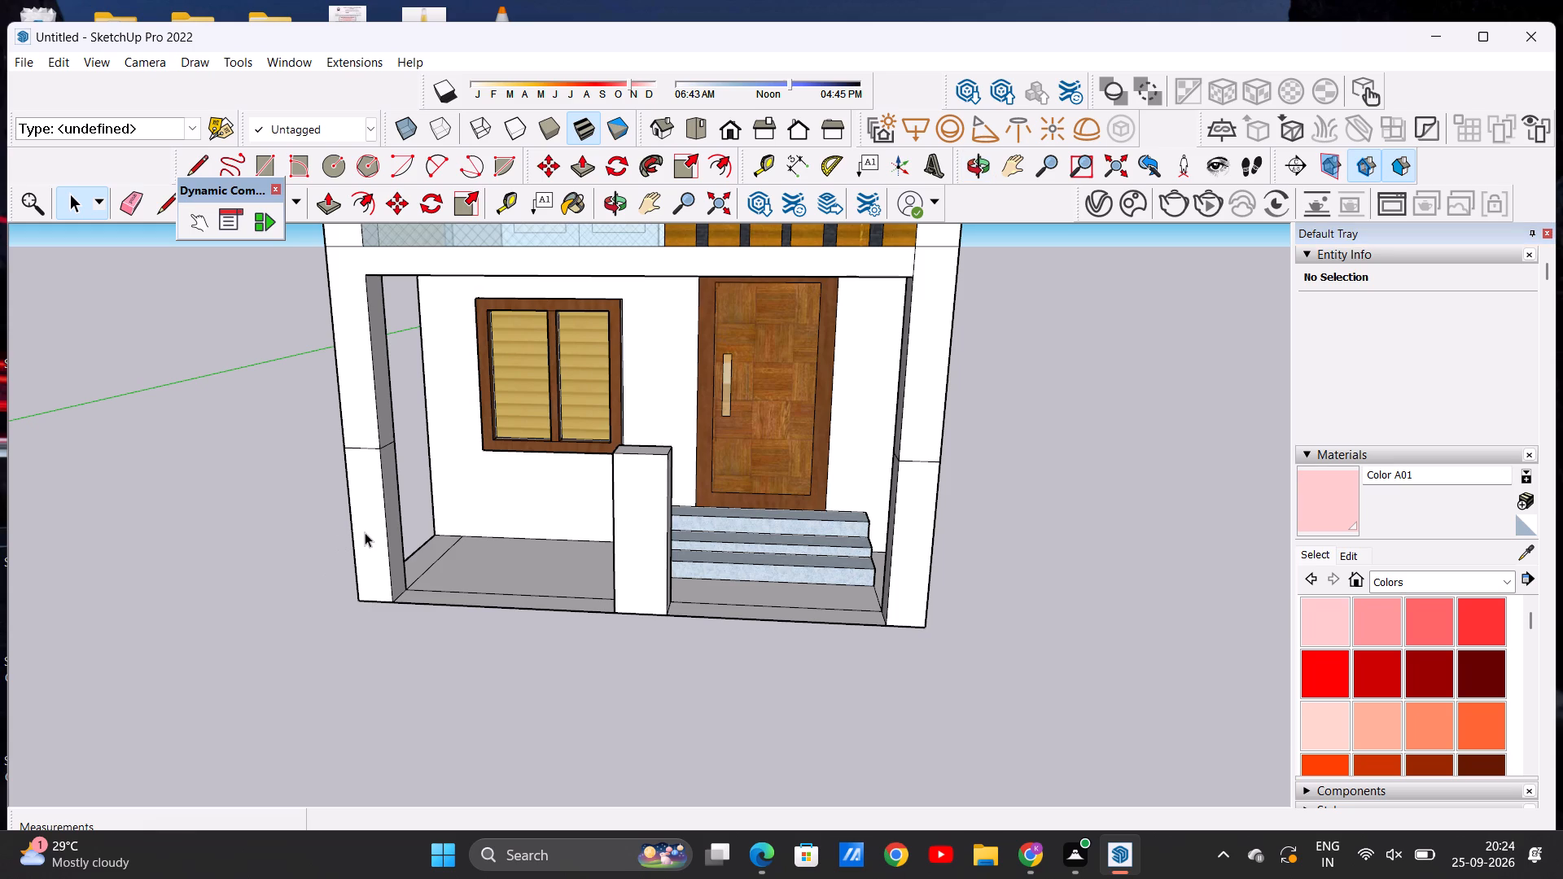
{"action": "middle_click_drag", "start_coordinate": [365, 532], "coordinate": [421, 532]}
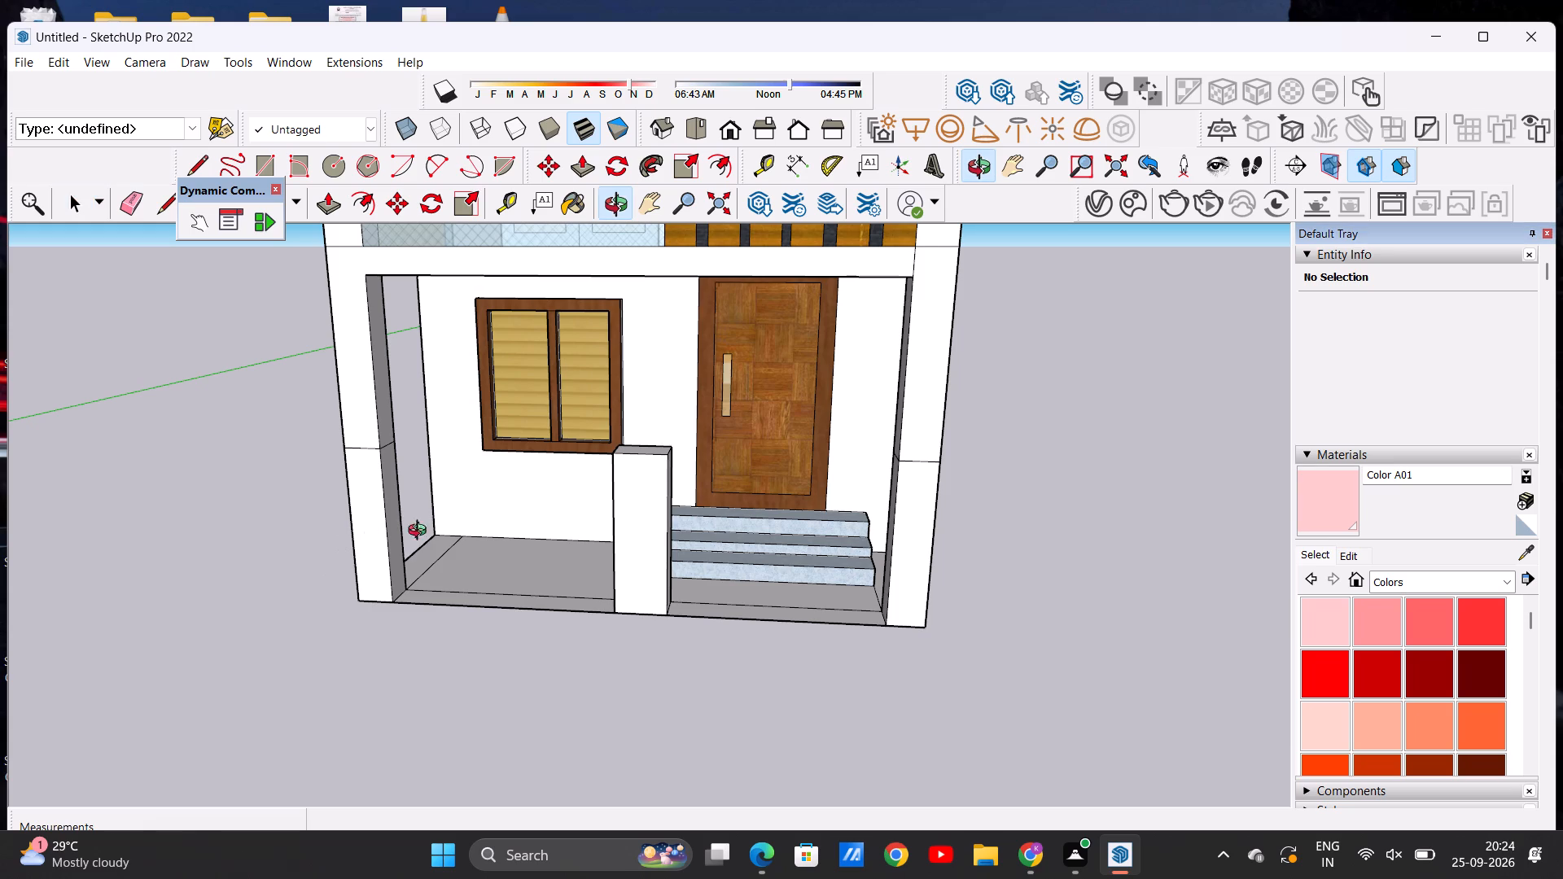
Push/Pull the porch floor's window-side edge strip up about 1' 9 3/4", level with the adjacent column's mid-height line.
{"action": "middle_click_drag", "start_coordinate": [421, 532], "coordinate": [607, 553]}
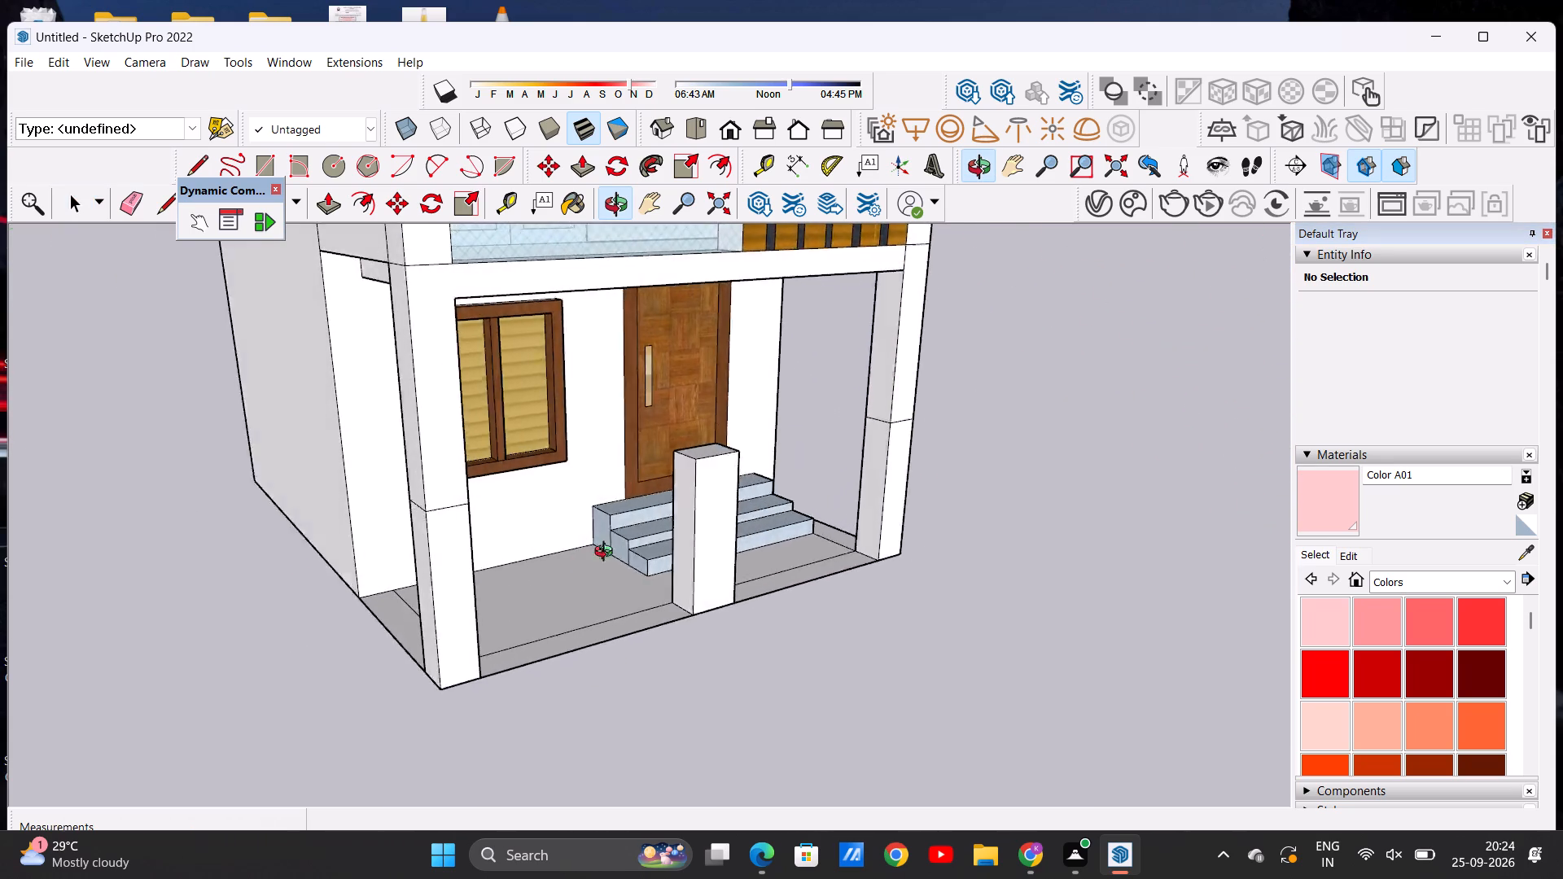
{"action": "middle_click_drag", "start_coordinate": [607, 553], "coordinate": [366, 574]}
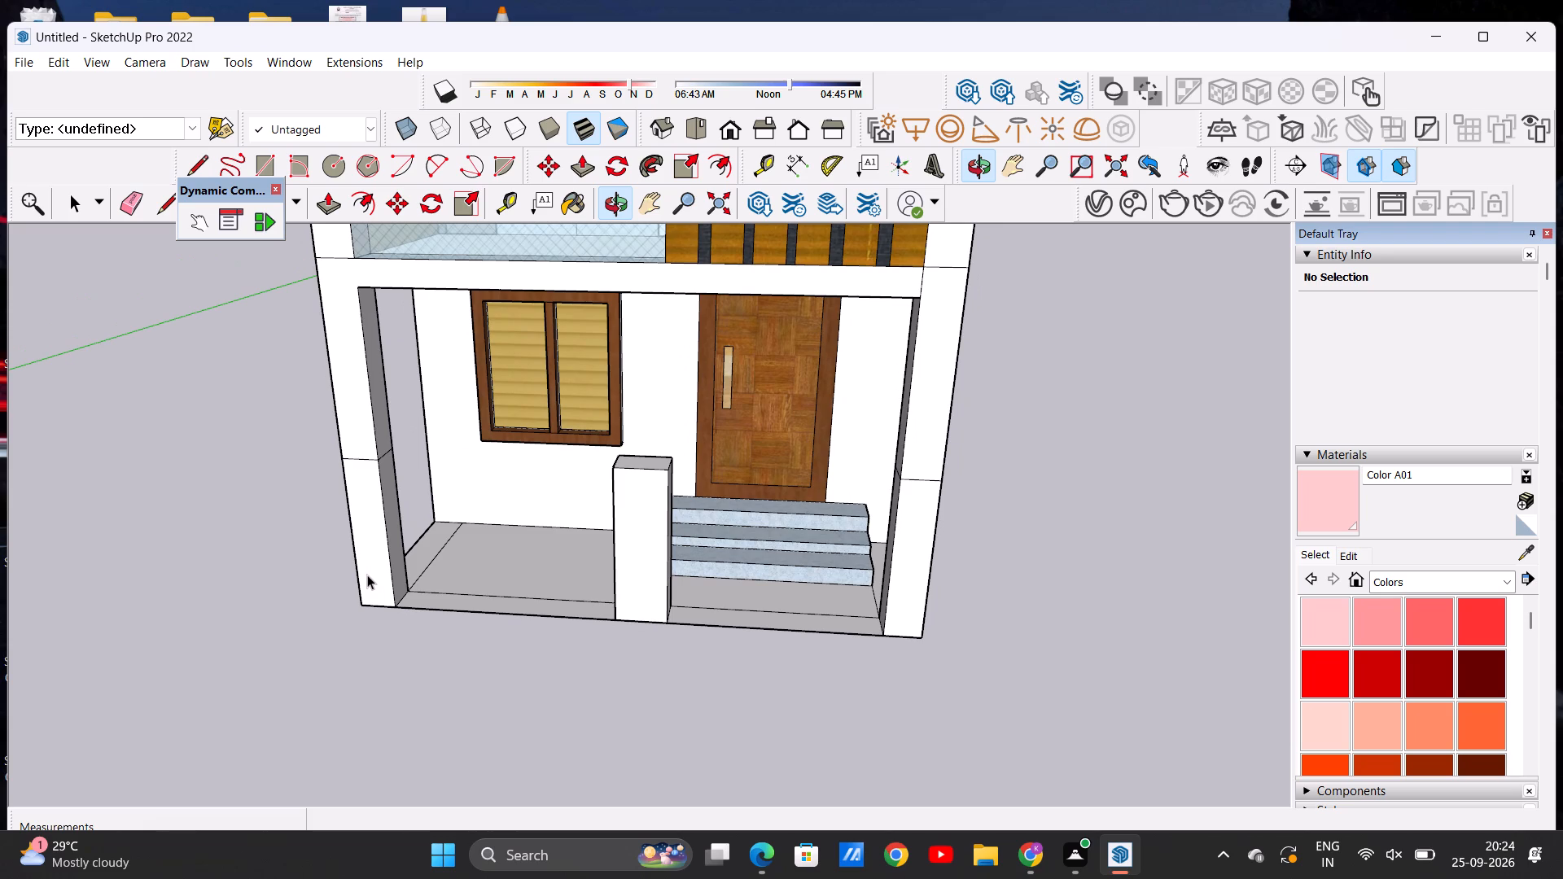
{"action": "middle_click_drag", "start_coordinate": [358, 545], "coordinate": [598, 492]}
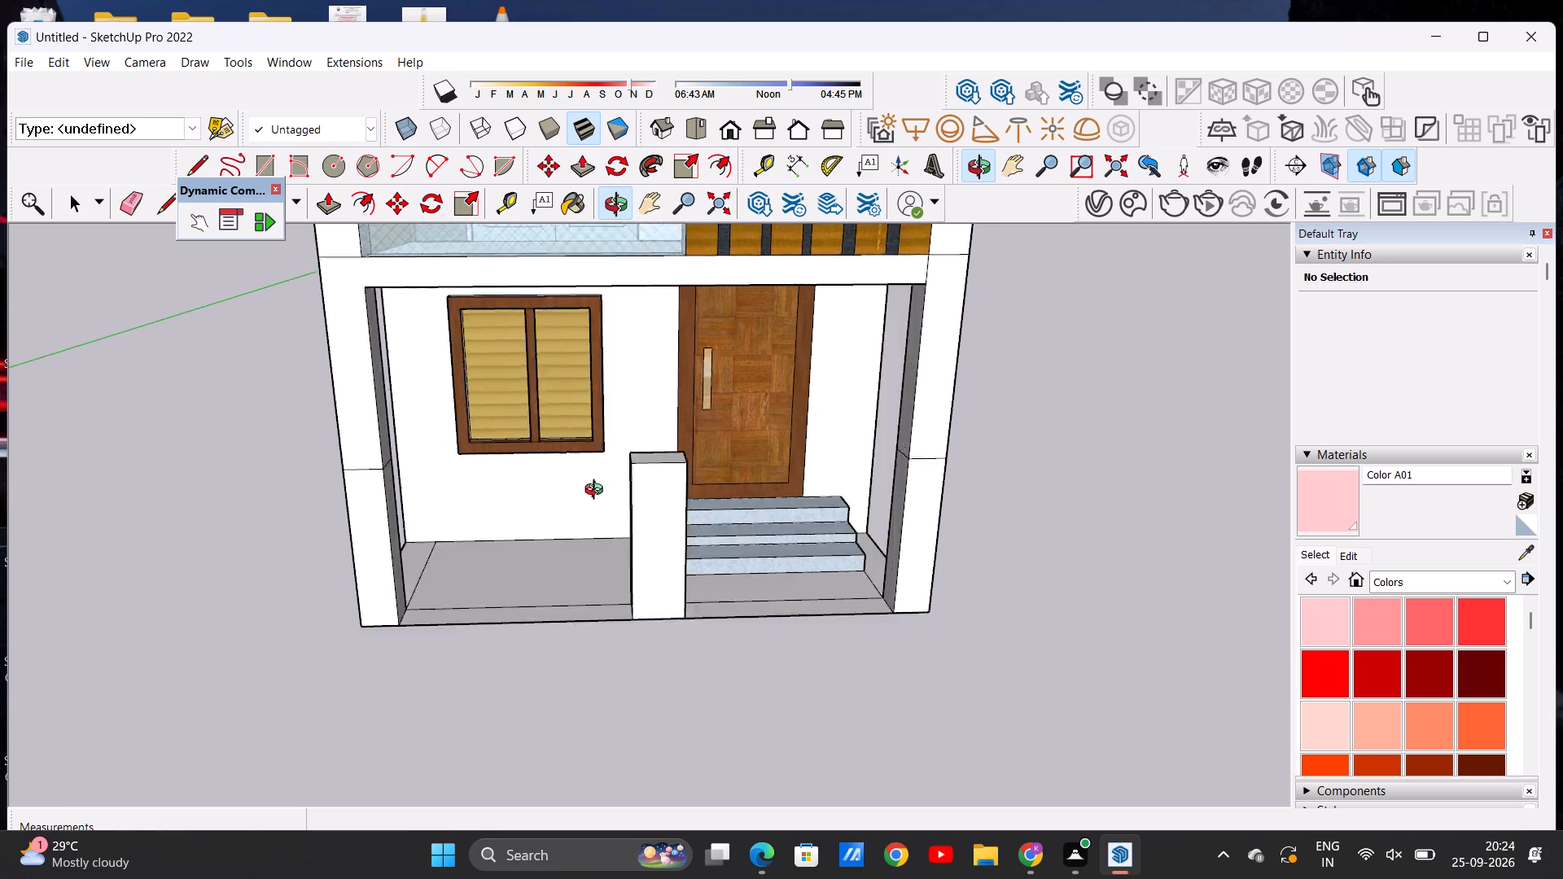
{"action": "middle_click_drag", "start_coordinate": [598, 492], "coordinate": [859, 448]}
{"action": "left_click", "coordinate": [324, 204]}
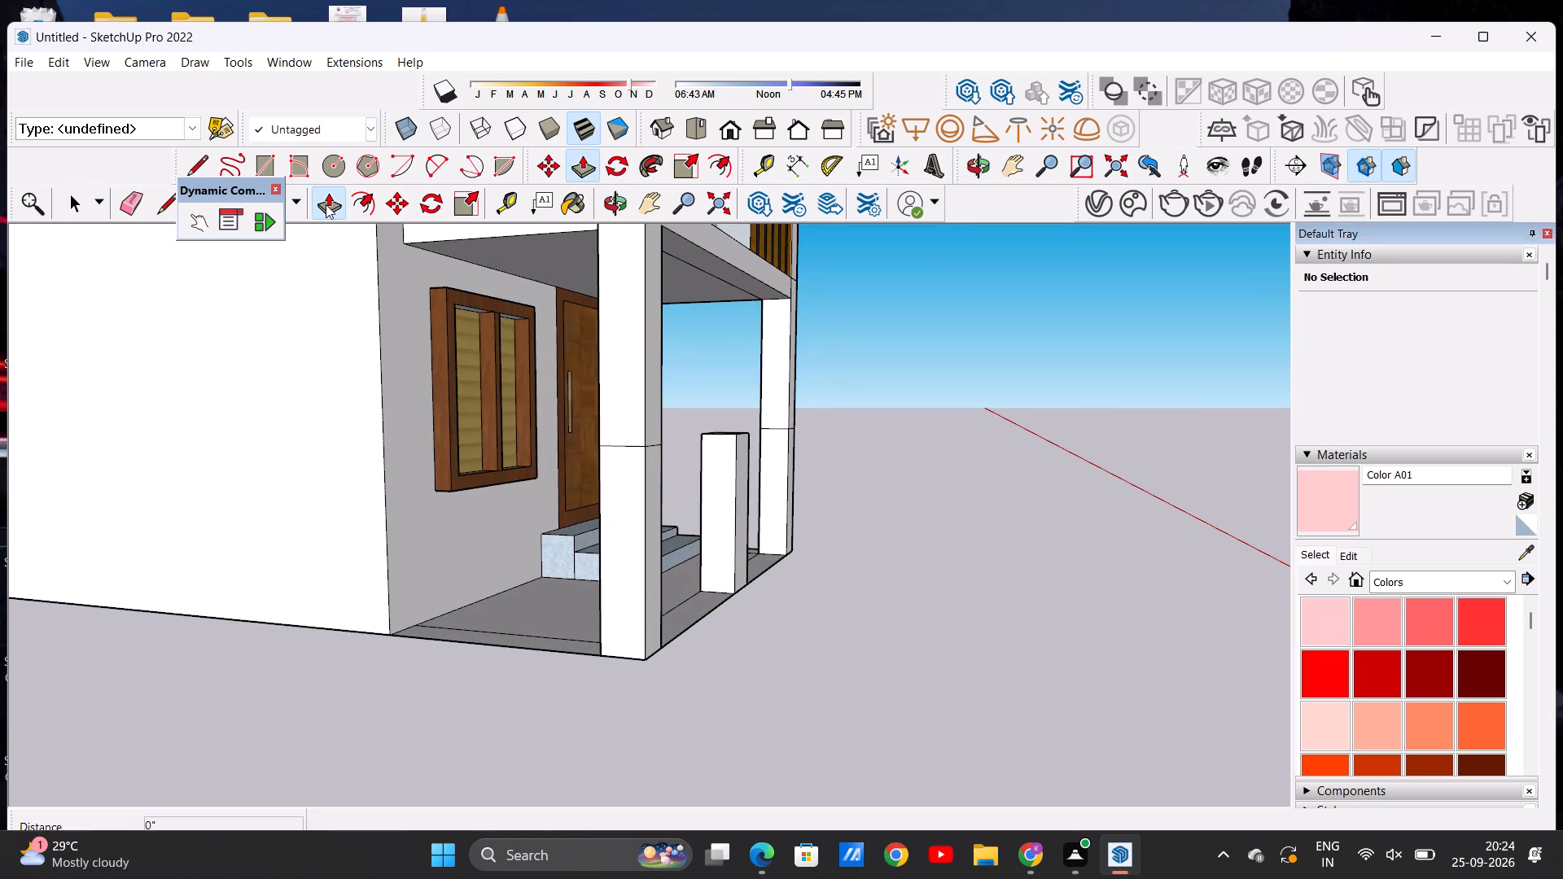
{"action": "scroll", "coordinate": [593, 596], "scroll_direction": "up", "scroll_amount": 3}
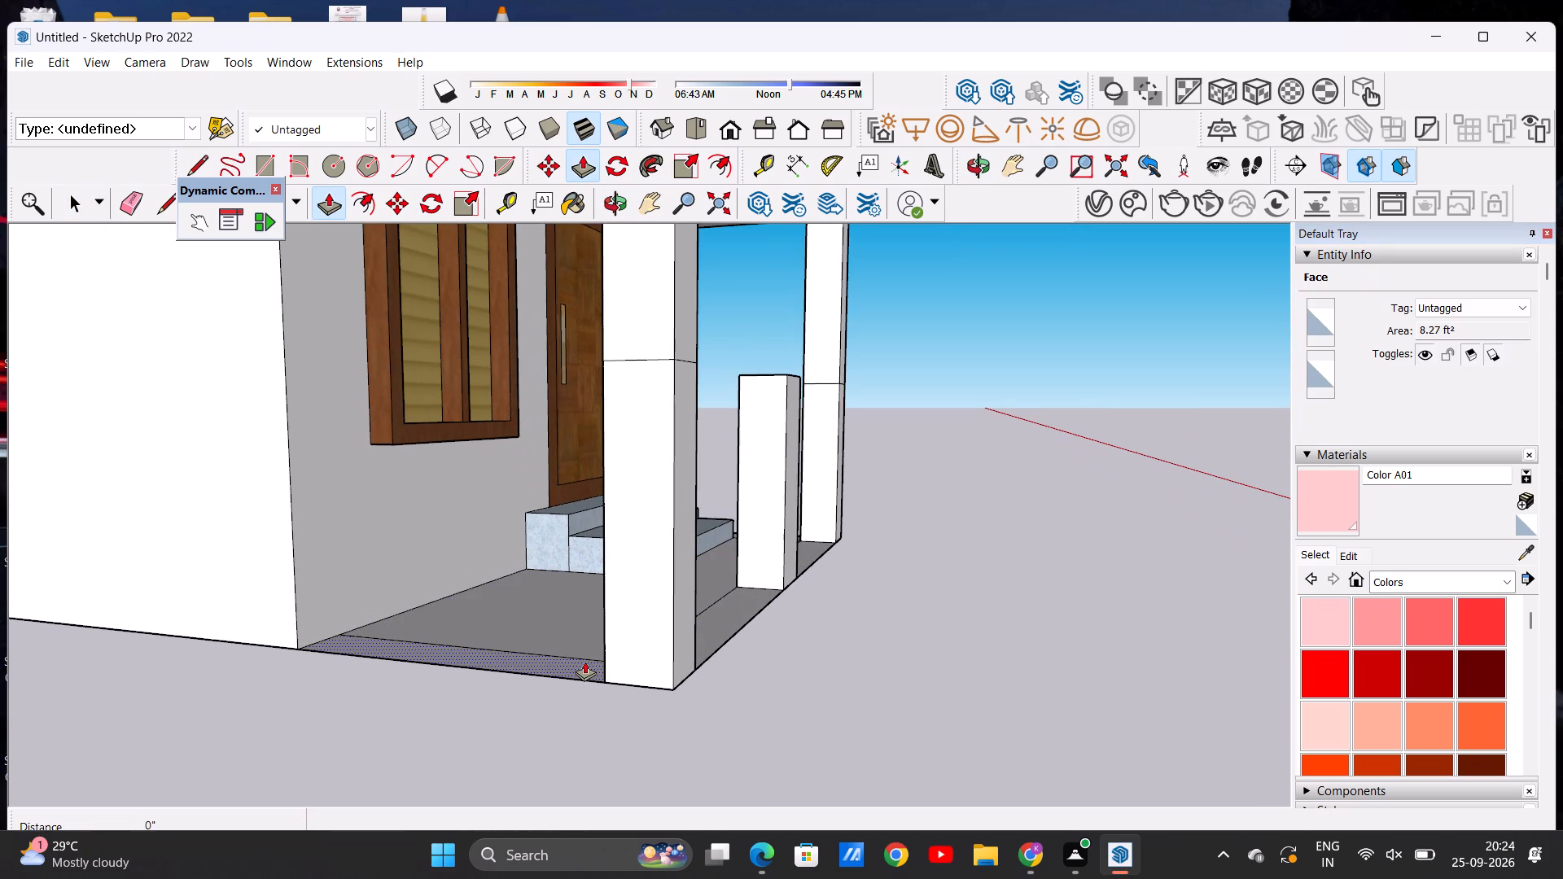
{"action": "left_click", "coordinate": [584, 661]}
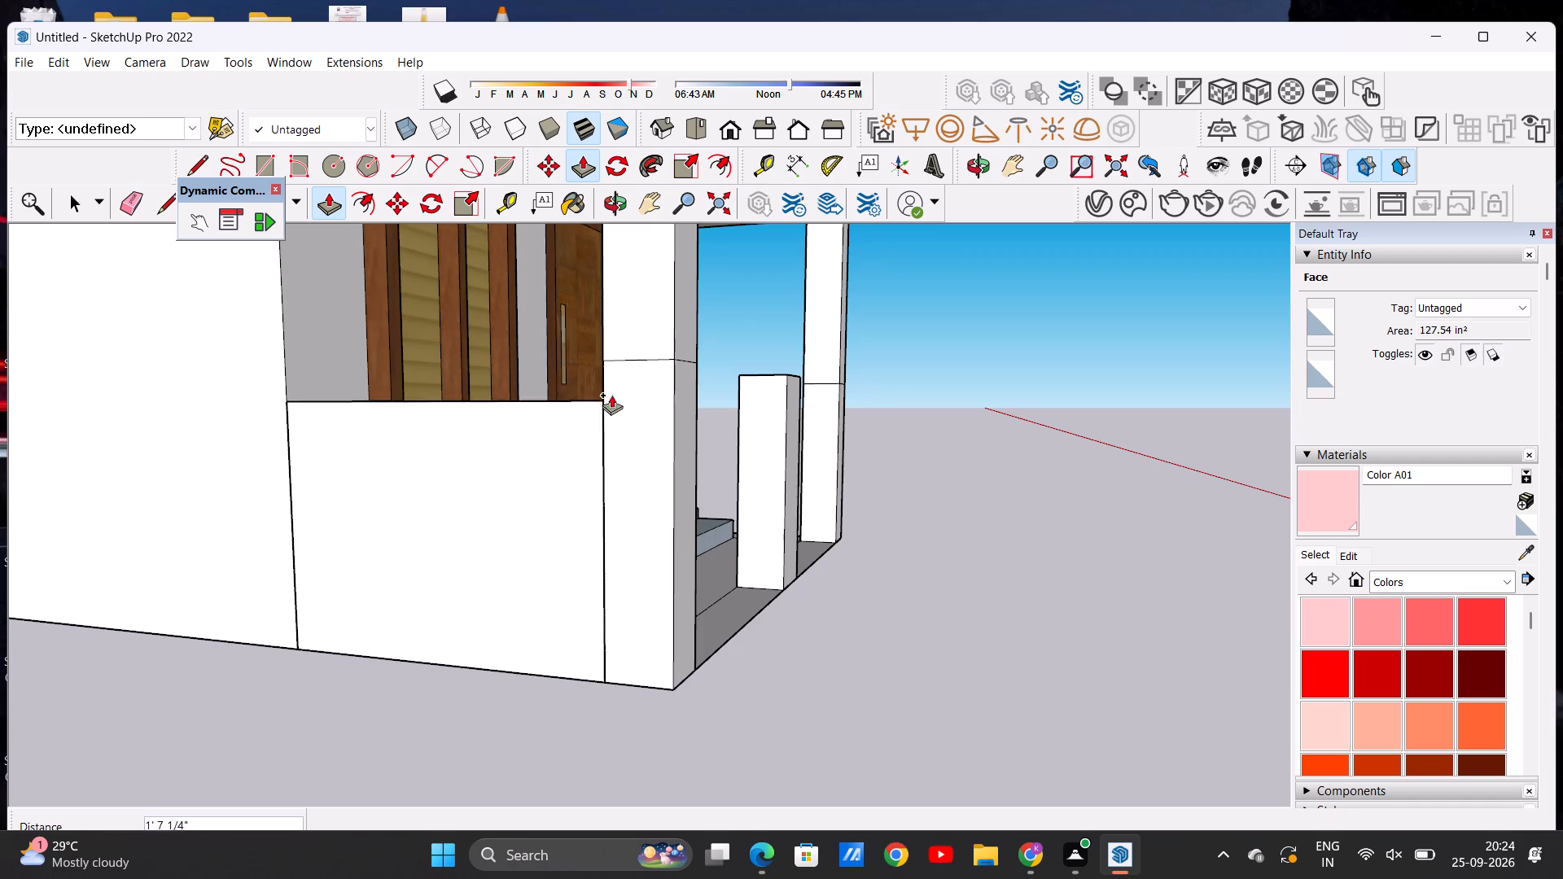
{"action": "left_click", "coordinate": [599, 357]}
Push/Pull the porch floor's door-side edge strip up about 1' 10" to the door-side column's mid-height line.
{"action": "middle_click_drag", "start_coordinate": [833, 553], "coordinate": [567, 605]}
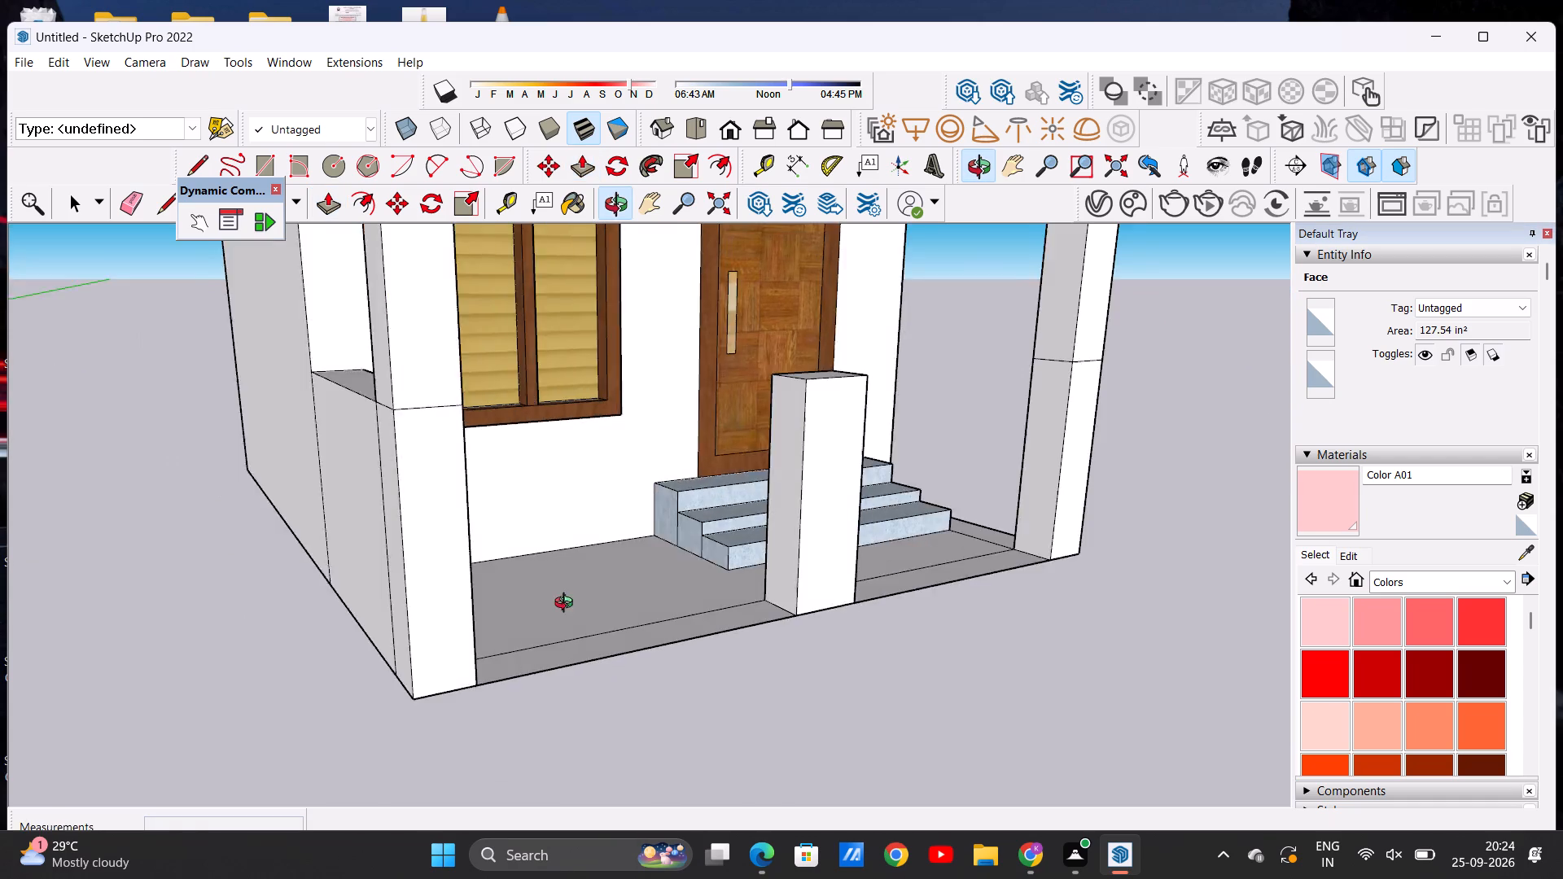
{"action": "middle_click_drag", "start_coordinate": [567, 605], "coordinate": [528, 605]}
{"action": "scroll", "coordinate": [506, 596], "scroll_direction": "down", "scroll_amount": 8}
{"action": "scroll", "coordinate": [740, 615], "scroll_direction": "down", "scroll_amount": 1}
{"action": "middle_click_drag", "start_coordinate": [740, 615], "coordinate": [196, 612]}
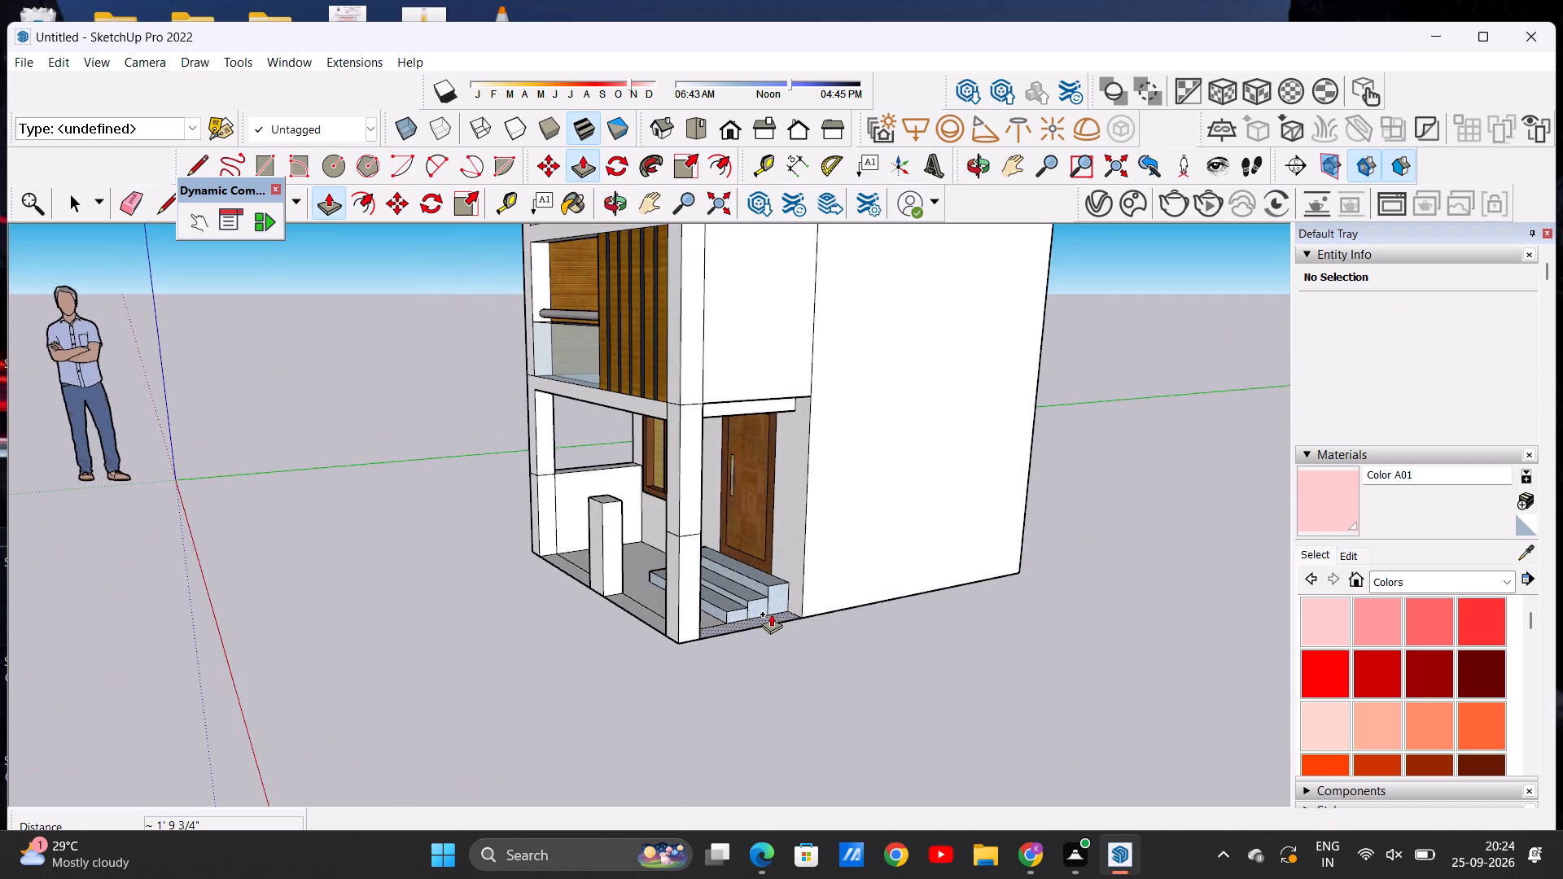
{"action": "scroll", "coordinate": [782, 609], "scroll_direction": "up", "scroll_amount": 3}
{"action": "middle_click_drag", "start_coordinate": [771, 643], "coordinate": [755, 785]}
{"action": "scroll", "coordinate": [771, 681], "scroll_direction": "up", "scroll_amount": 3}
{"action": "left_click", "coordinate": [730, 658]}
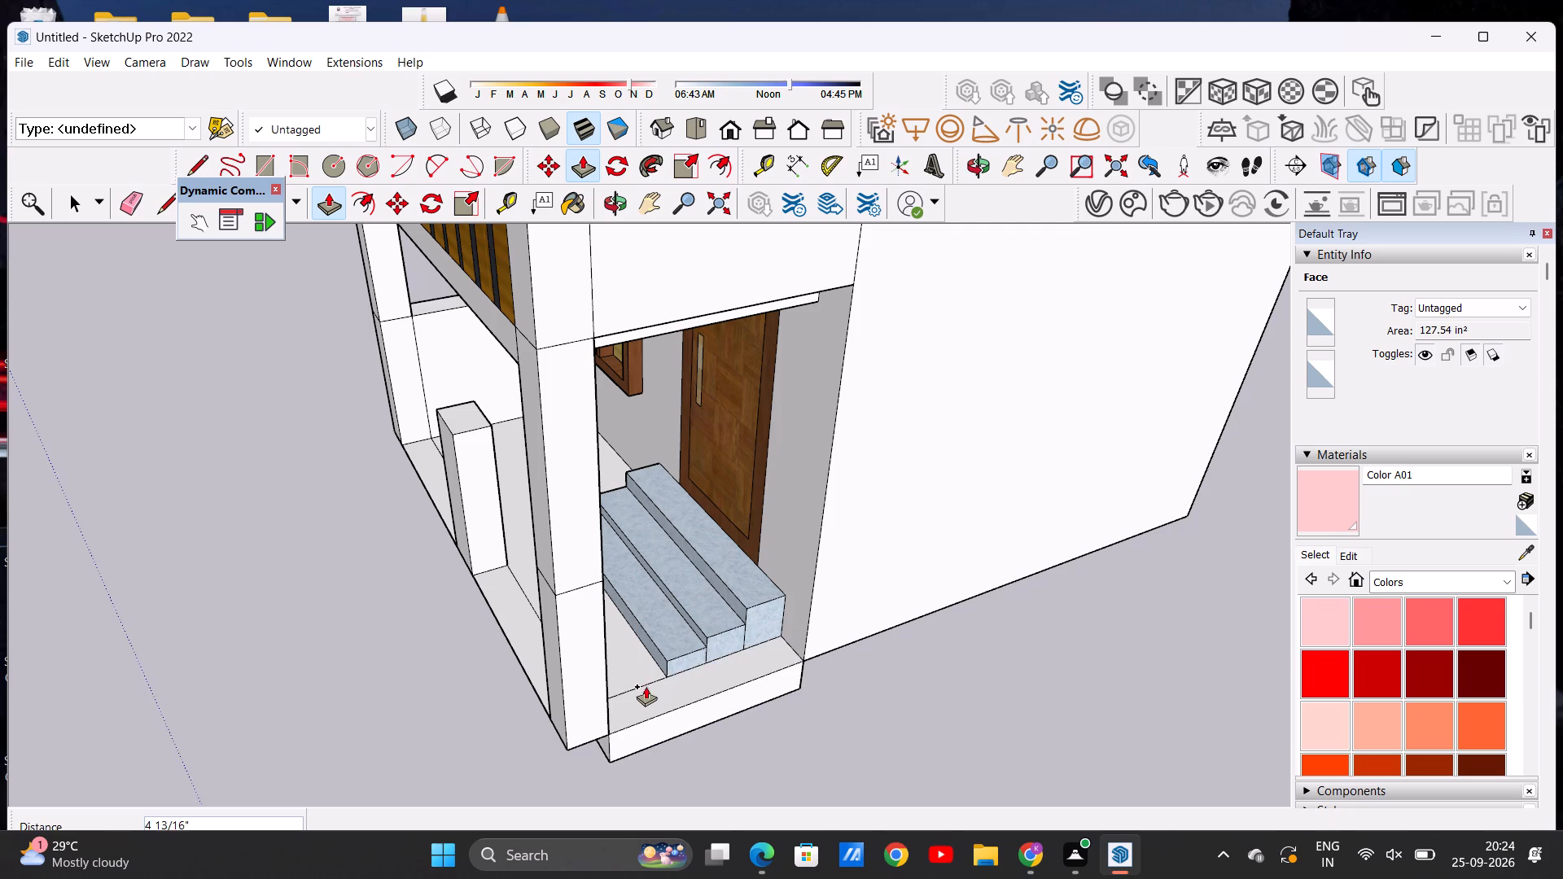
{"action": "left_click", "coordinate": [602, 579]}
{"action": "key", "text": "space"}
Draw a circle of about 11/16" radius on the window-side column's inner side face, just below its mid-height line.
{"action": "middle_click_drag", "start_coordinate": [549, 660], "coordinate": [873, 570]}
{"action": "scroll", "coordinate": [878, 575], "scroll_direction": "down", "scroll_amount": 8}
{"action": "middle_click_drag", "start_coordinate": [661, 659], "coordinate": [733, 528]}
{"action": "middle_click_drag", "start_coordinate": [571, 614], "coordinate": [570, 790]}
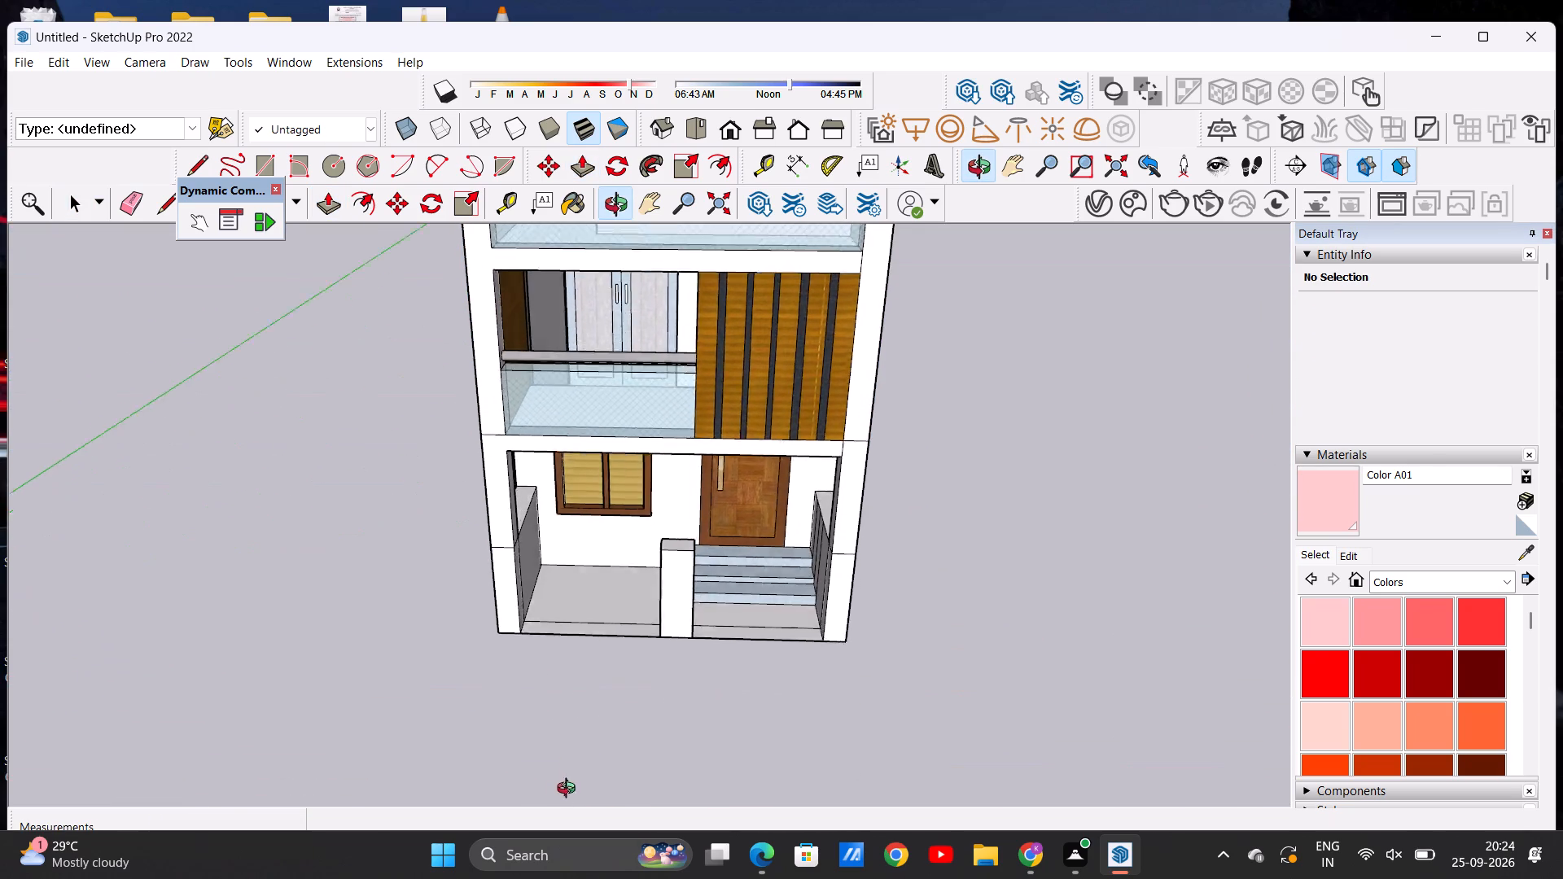
{"action": "middle_click_drag", "start_coordinate": [570, 790], "coordinate": [563, 802]}
{"action": "scroll", "coordinate": [564, 645], "scroll_direction": "up", "scroll_amount": 2}
{"action": "scroll", "coordinate": [568, 566], "scroll_direction": "up", "scroll_amount": 4}
{"action": "middle_click_drag", "start_coordinate": [611, 630], "coordinate": [593, 636]}
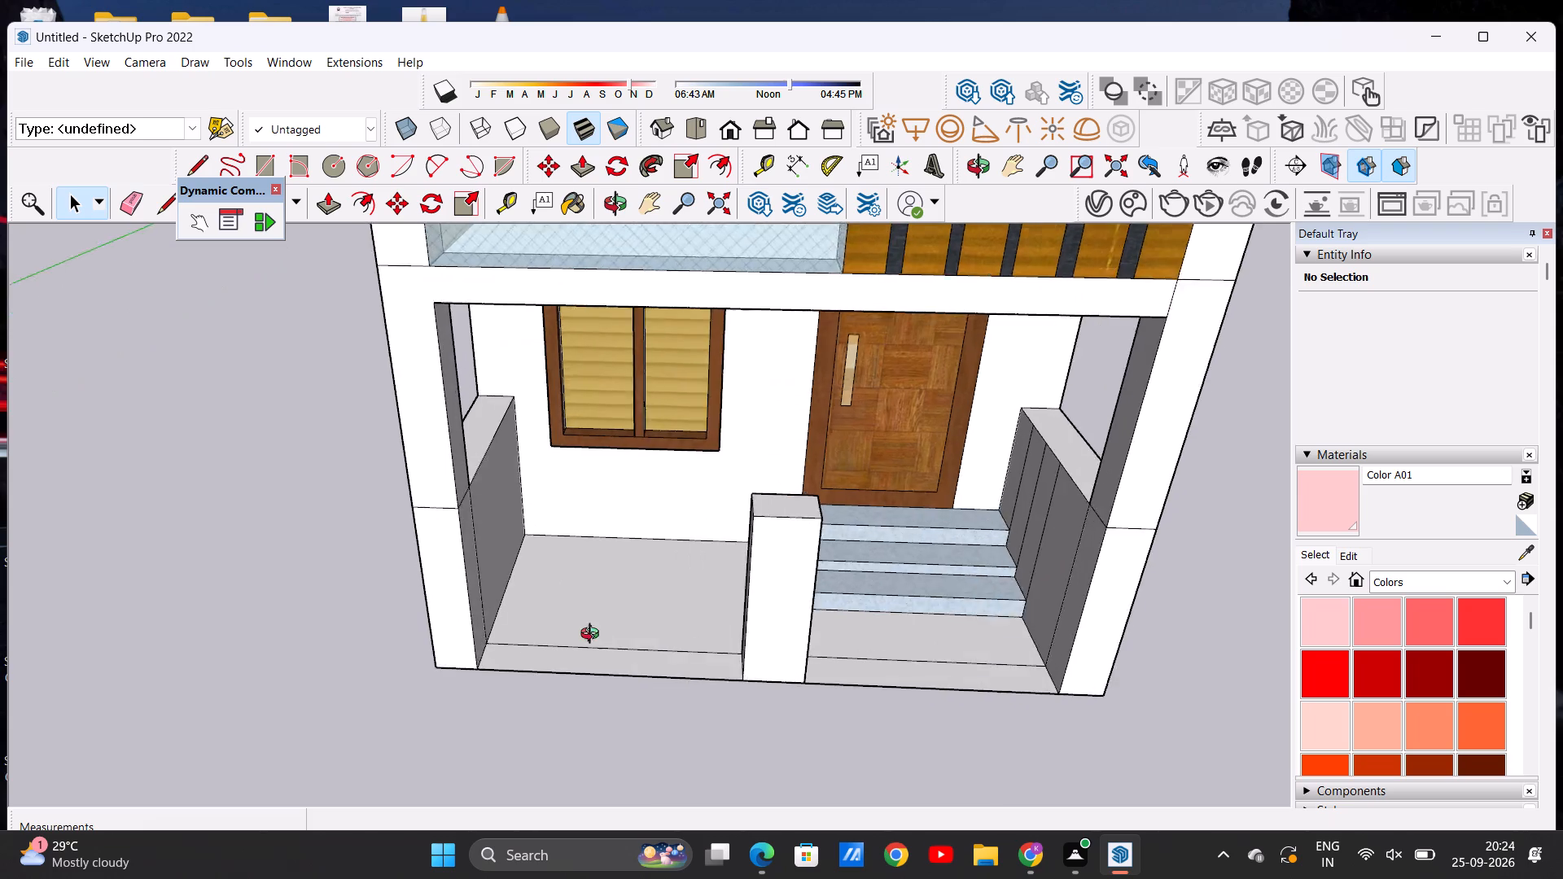
{"action": "middle_click_drag", "start_coordinate": [593, 636], "coordinate": [456, 620]}
{"action": "scroll", "coordinate": [467, 475], "scroll_direction": "up", "scroll_amount": 4}
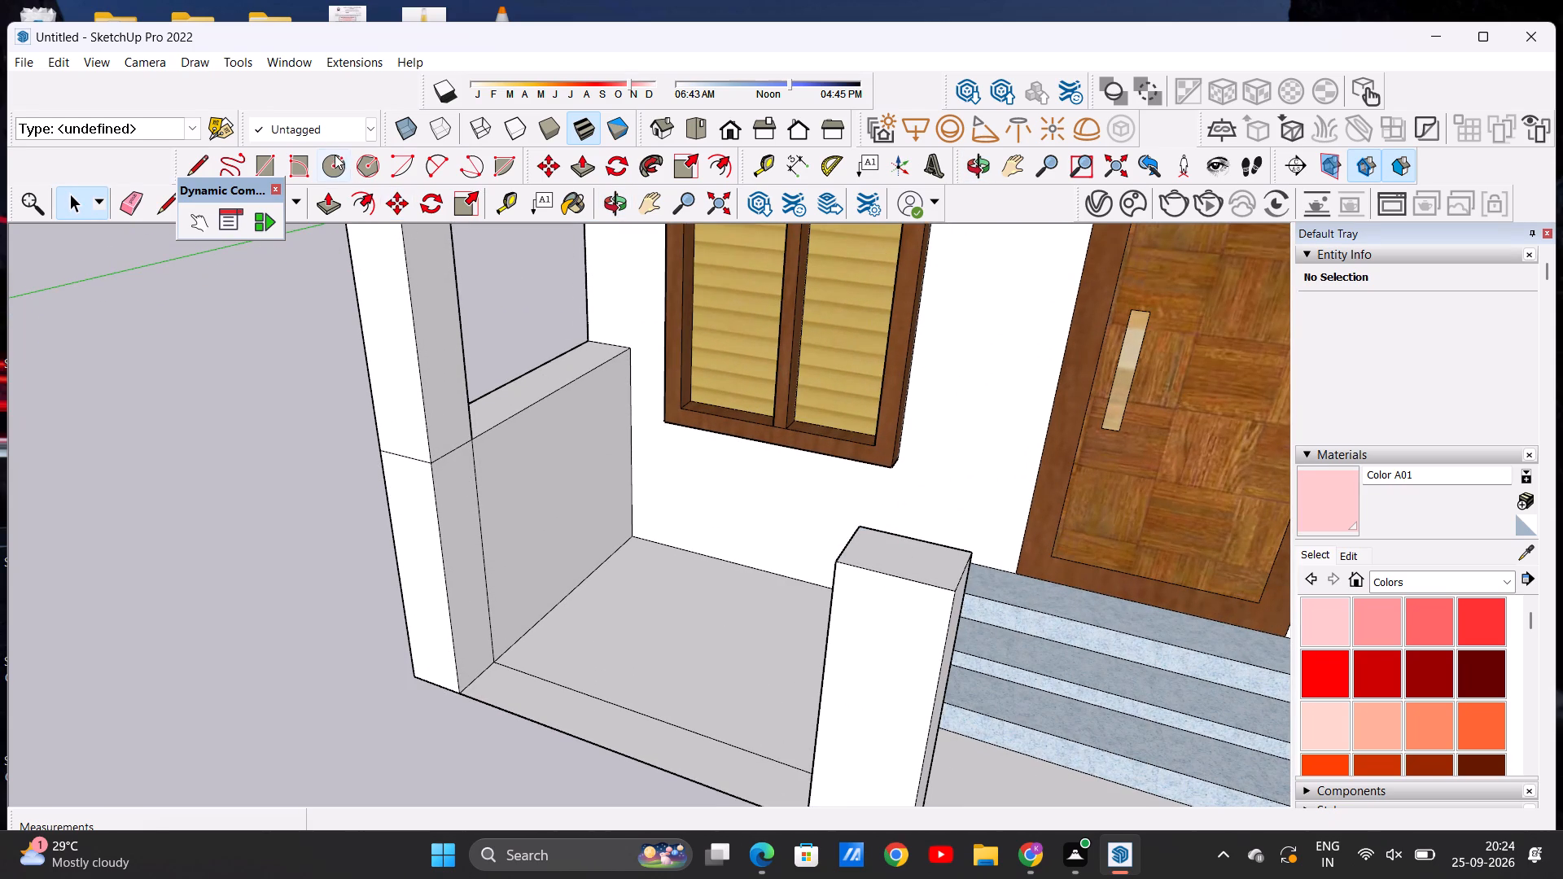
{"action": "left_click", "coordinate": [328, 158]}
{"action": "scroll", "coordinate": [446, 483], "scroll_direction": "up", "scroll_amount": 10}
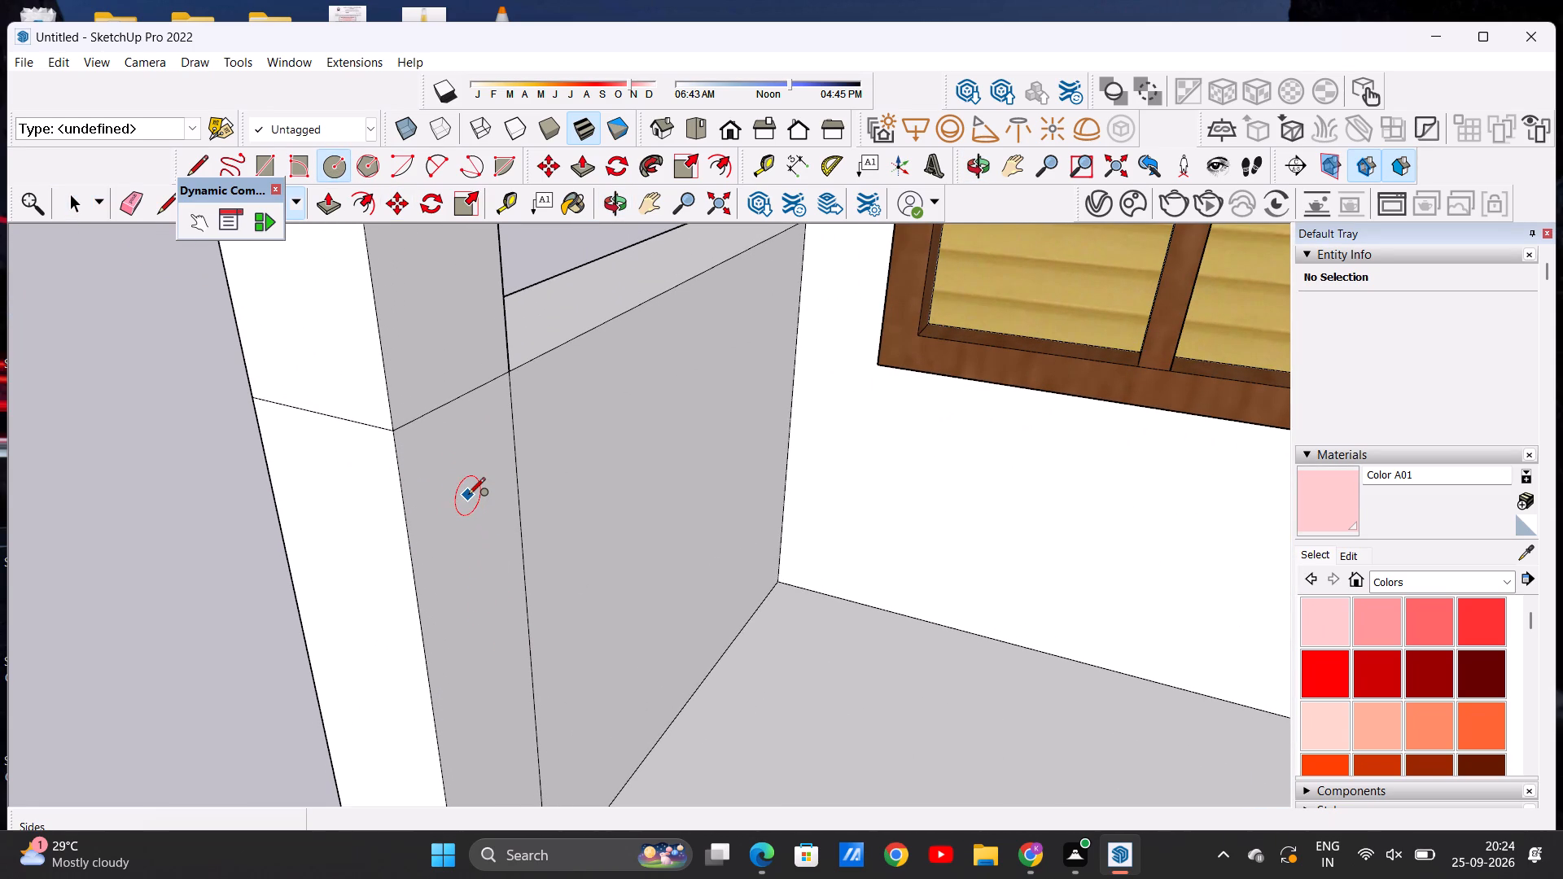
{"action": "left_click", "coordinate": [468, 496]}
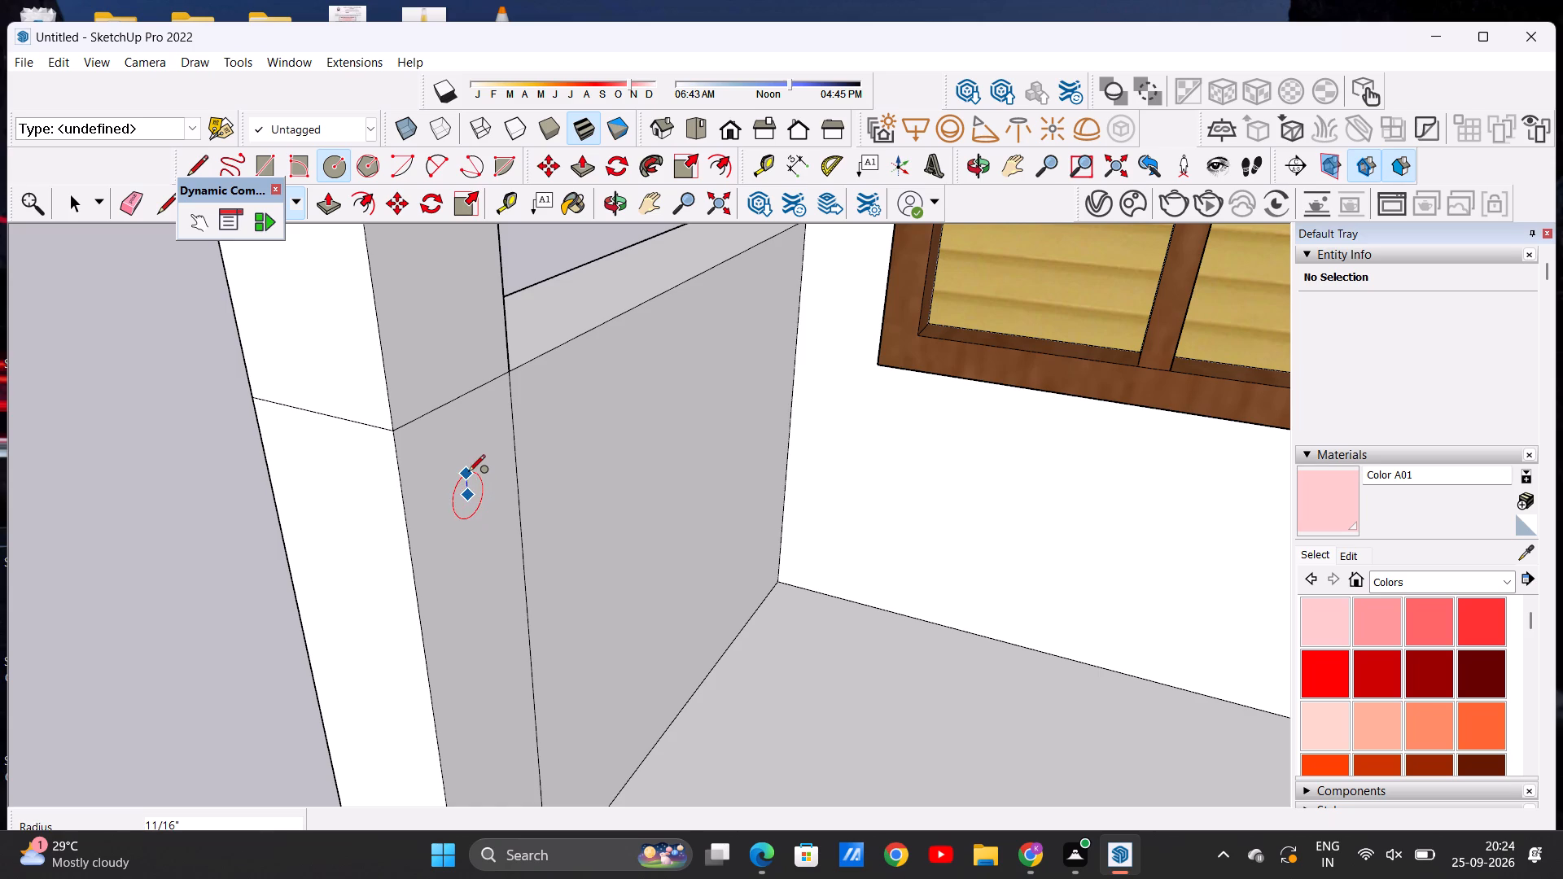
{"action": "left_click", "coordinate": [468, 473]}
{"action": "key", "text": "space"}
Copy the circle three times down the window-side column's inner side face, spaced about 2 9/16" to 2 7/8" apart.
{"action": "scroll", "coordinate": [469, 542], "scroll_direction": "down", "scroll_amount": 8}
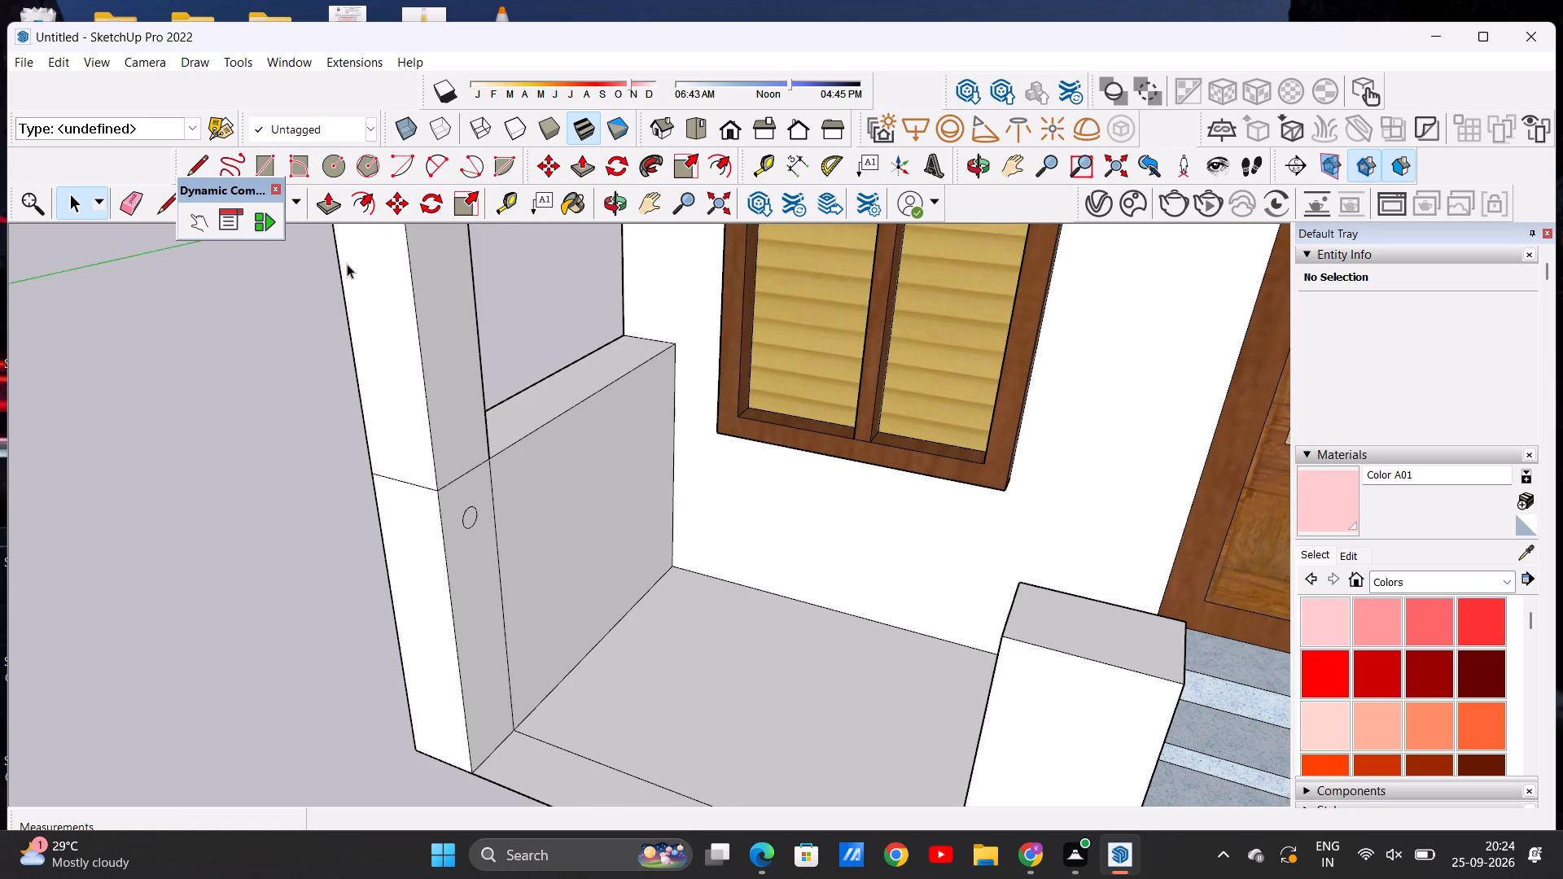
{"action": "scroll", "coordinate": [420, 448], "scroll_direction": "up", "scroll_amount": 6}
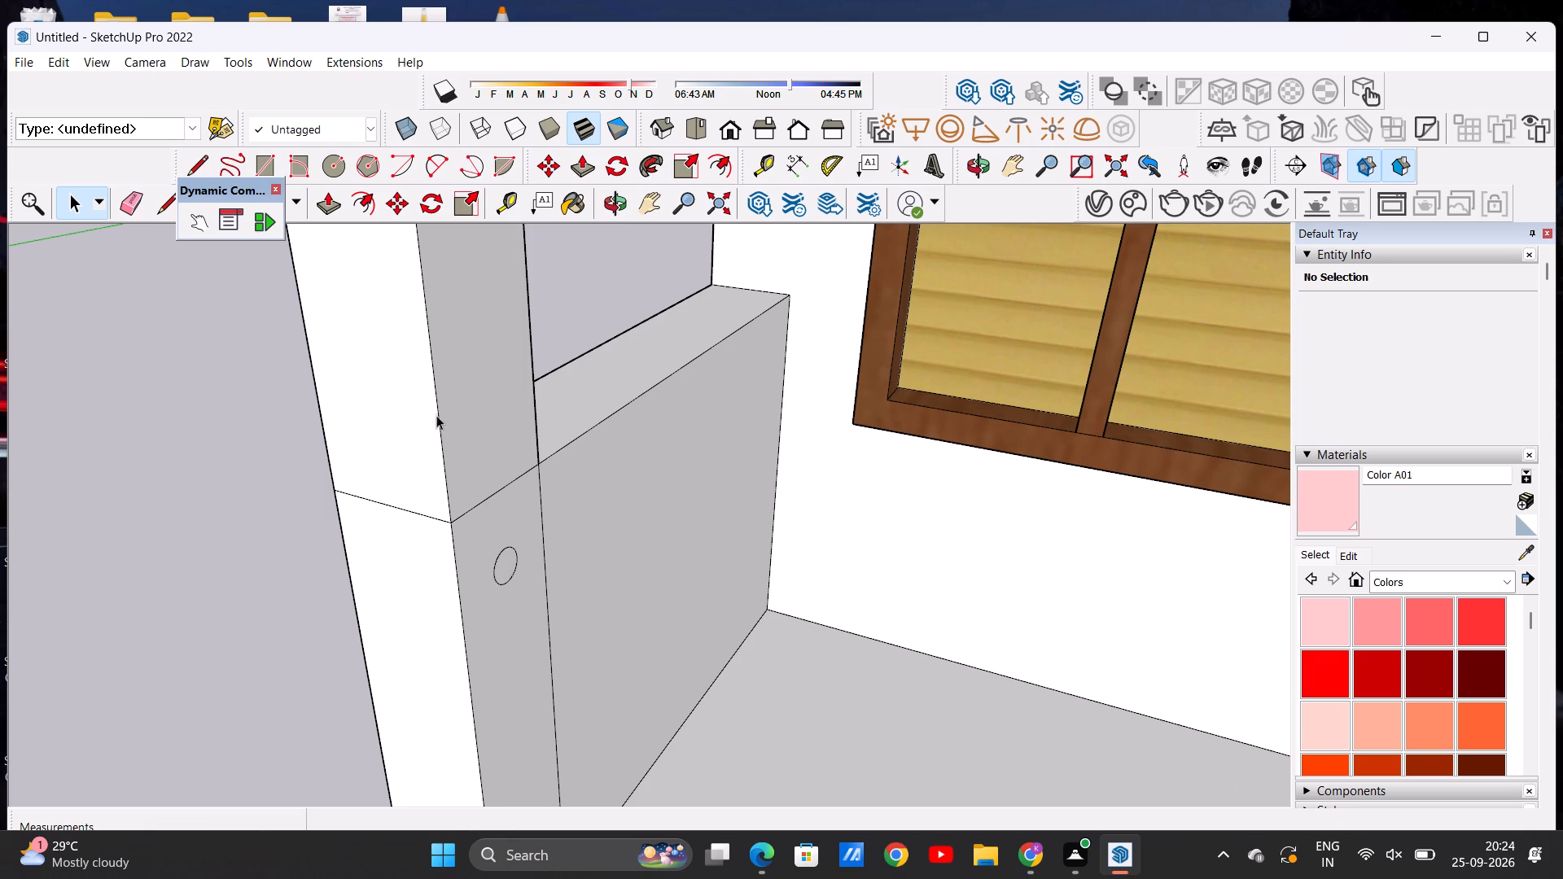
{"action": "scroll", "coordinate": [499, 522], "scroll_direction": "down", "scroll_amount": 5}
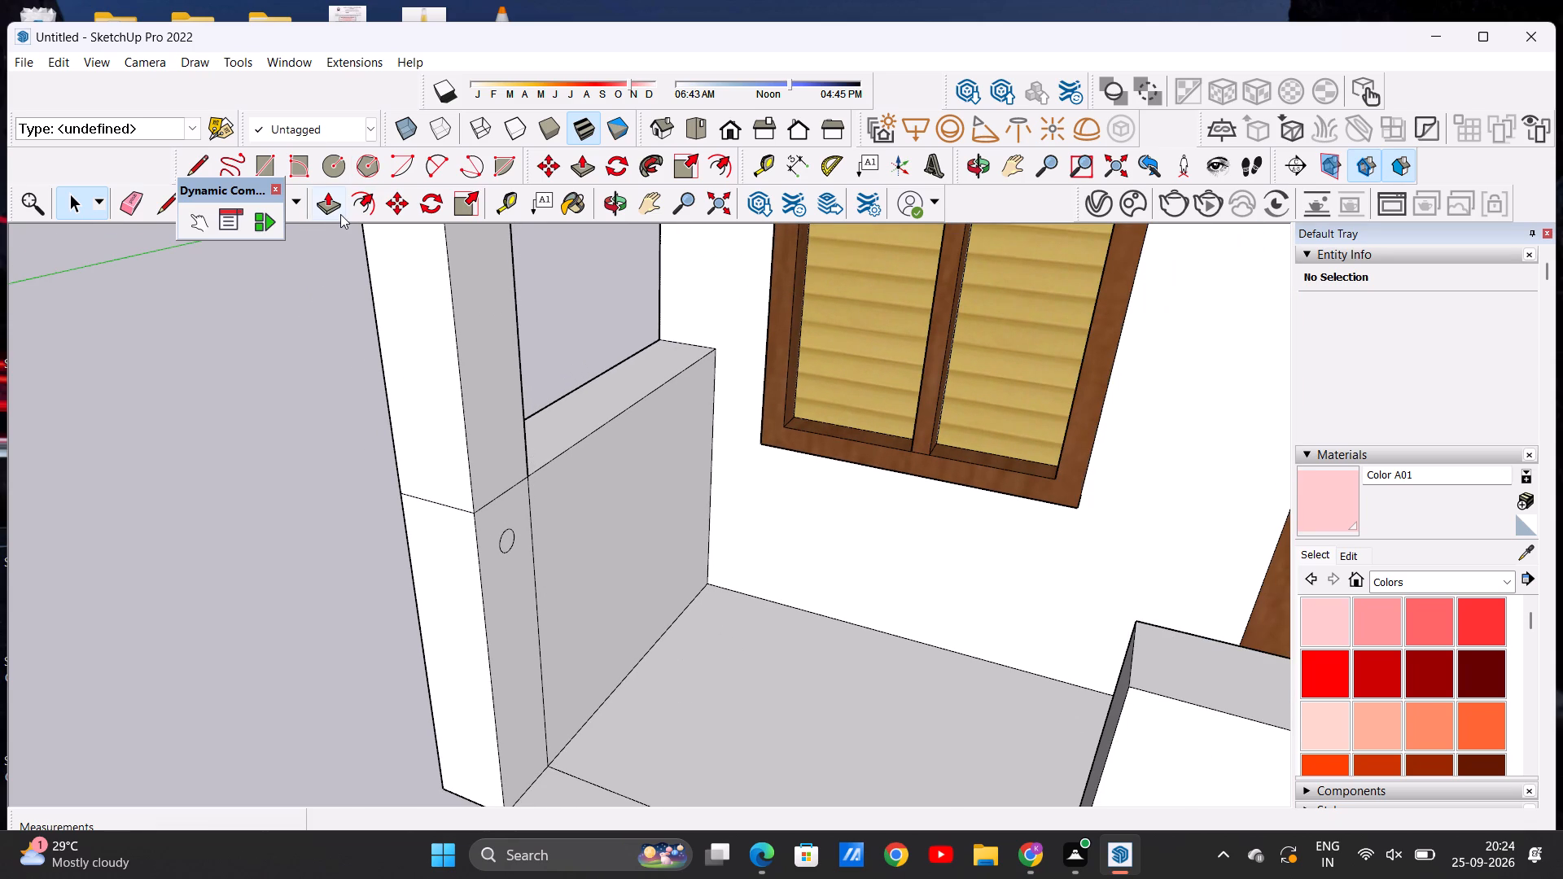
{"action": "scroll", "coordinate": [339, 217], "scroll_direction": "up", "scroll_amount": 3}
{"action": "scroll", "coordinate": [516, 472], "scroll_direction": "up", "scroll_amount": 3}
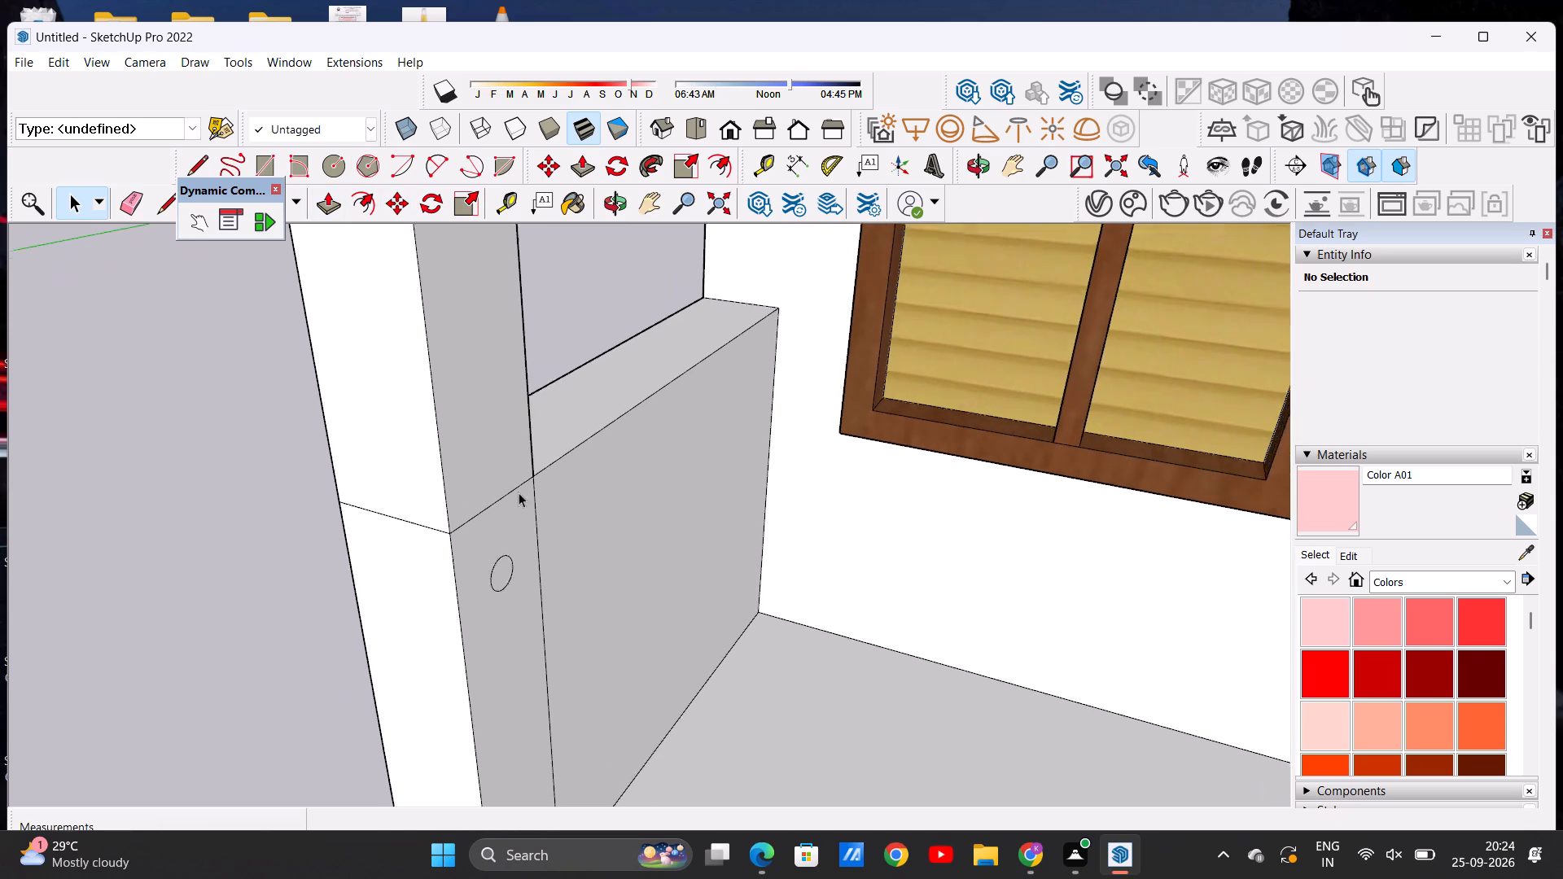
{"action": "scroll", "coordinate": [519, 492], "scroll_direction": "up", "scroll_amount": 2}
{"action": "double_click", "coordinate": [502, 579]}
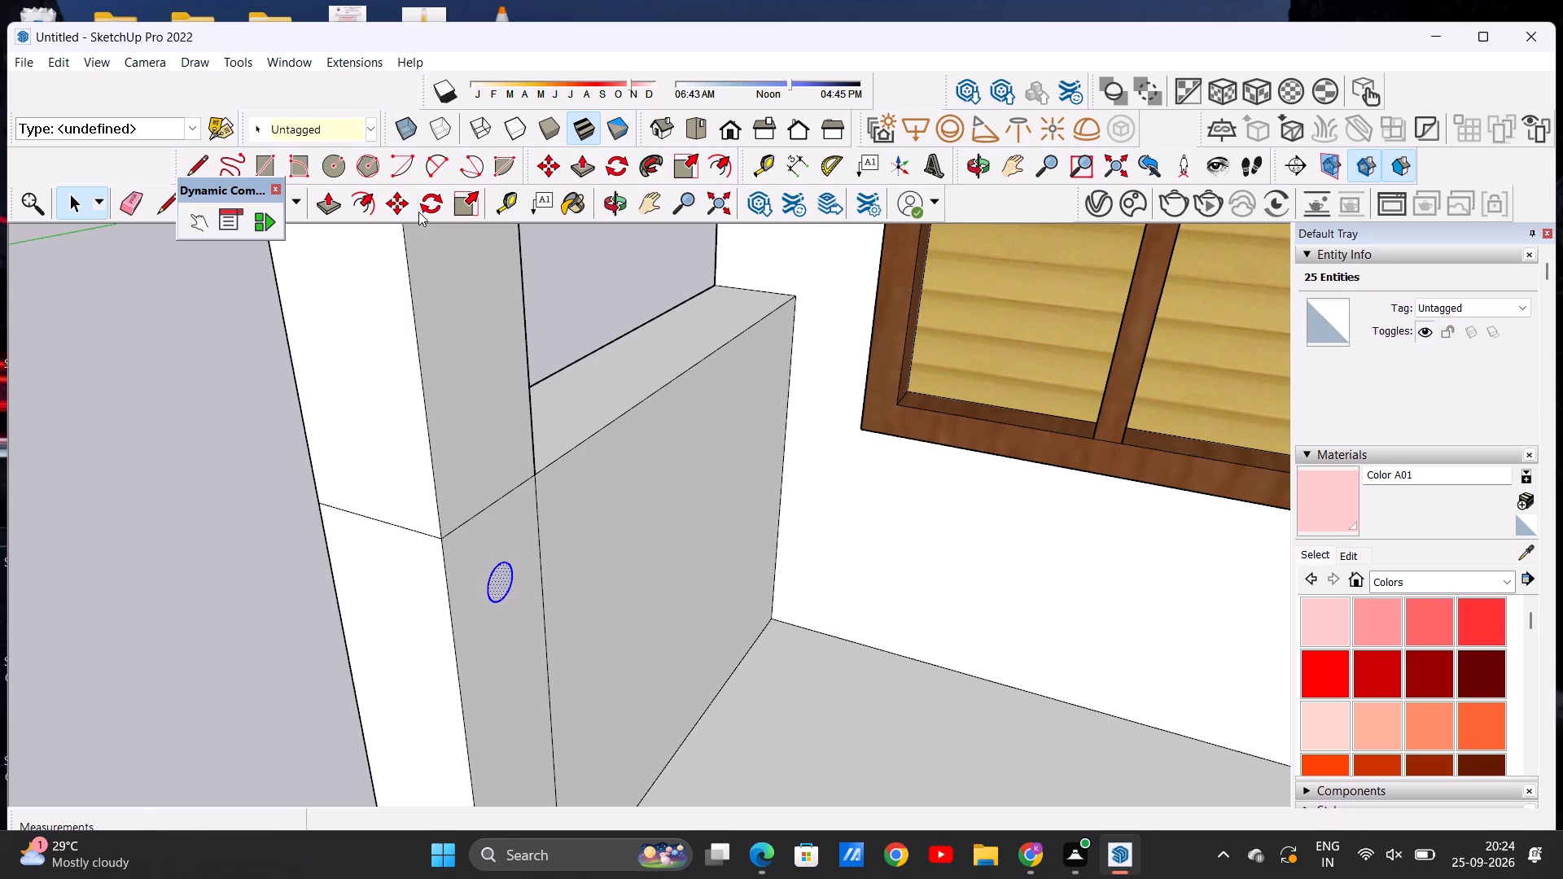
{"action": "left_click", "coordinate": [392, 199]}
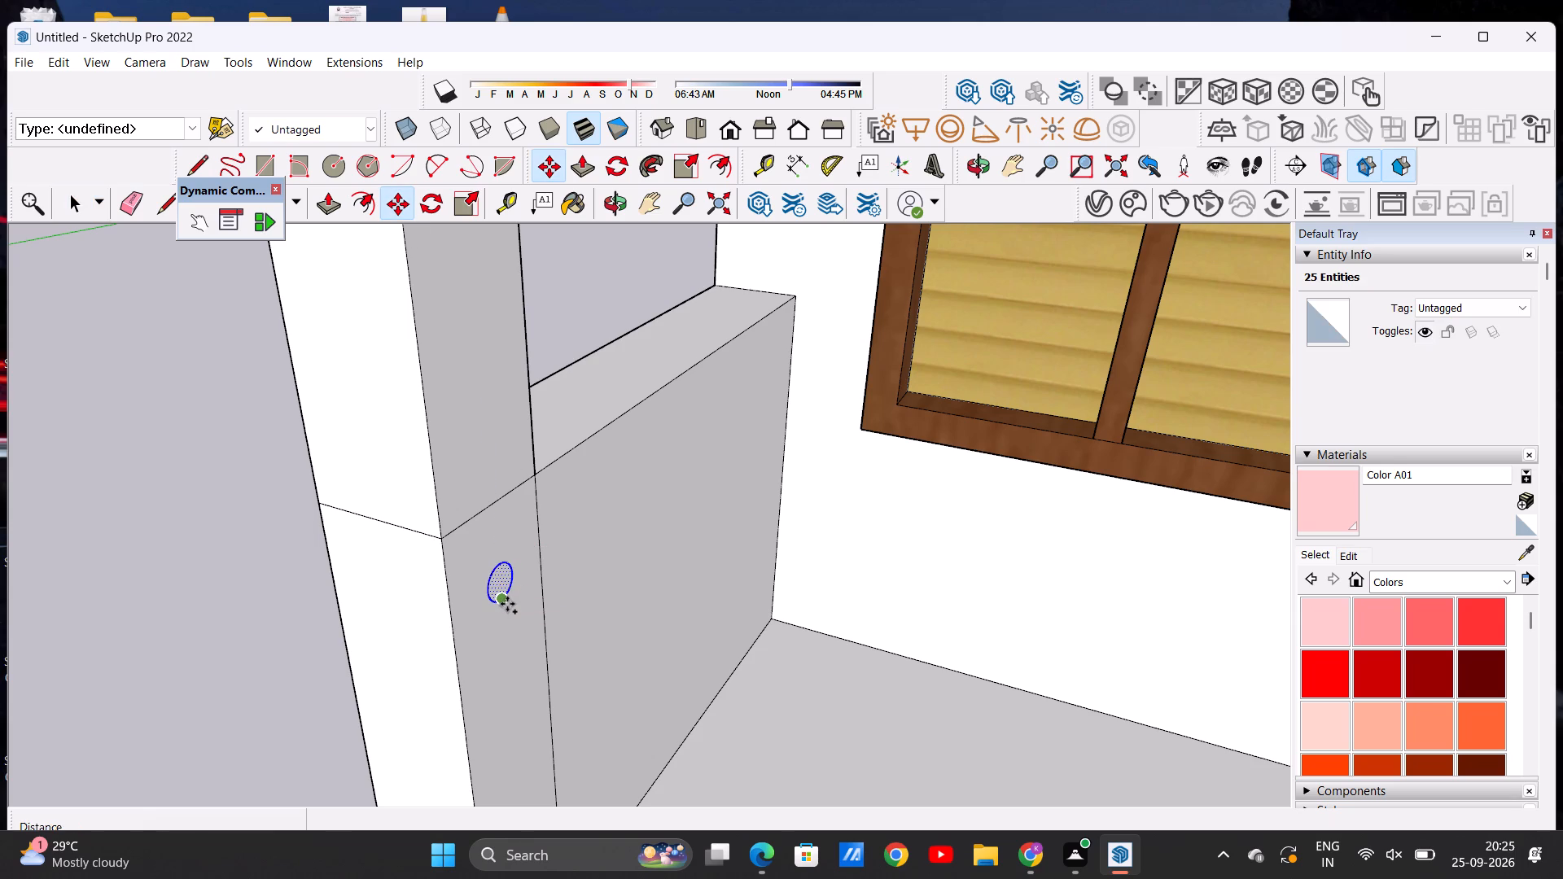
{"action": "left_click", "coordinate": [507, 604]}
{"action": "scroll", "coordinate": [510, 606], "scroll_direction": "down", "scroll_amount": 5}
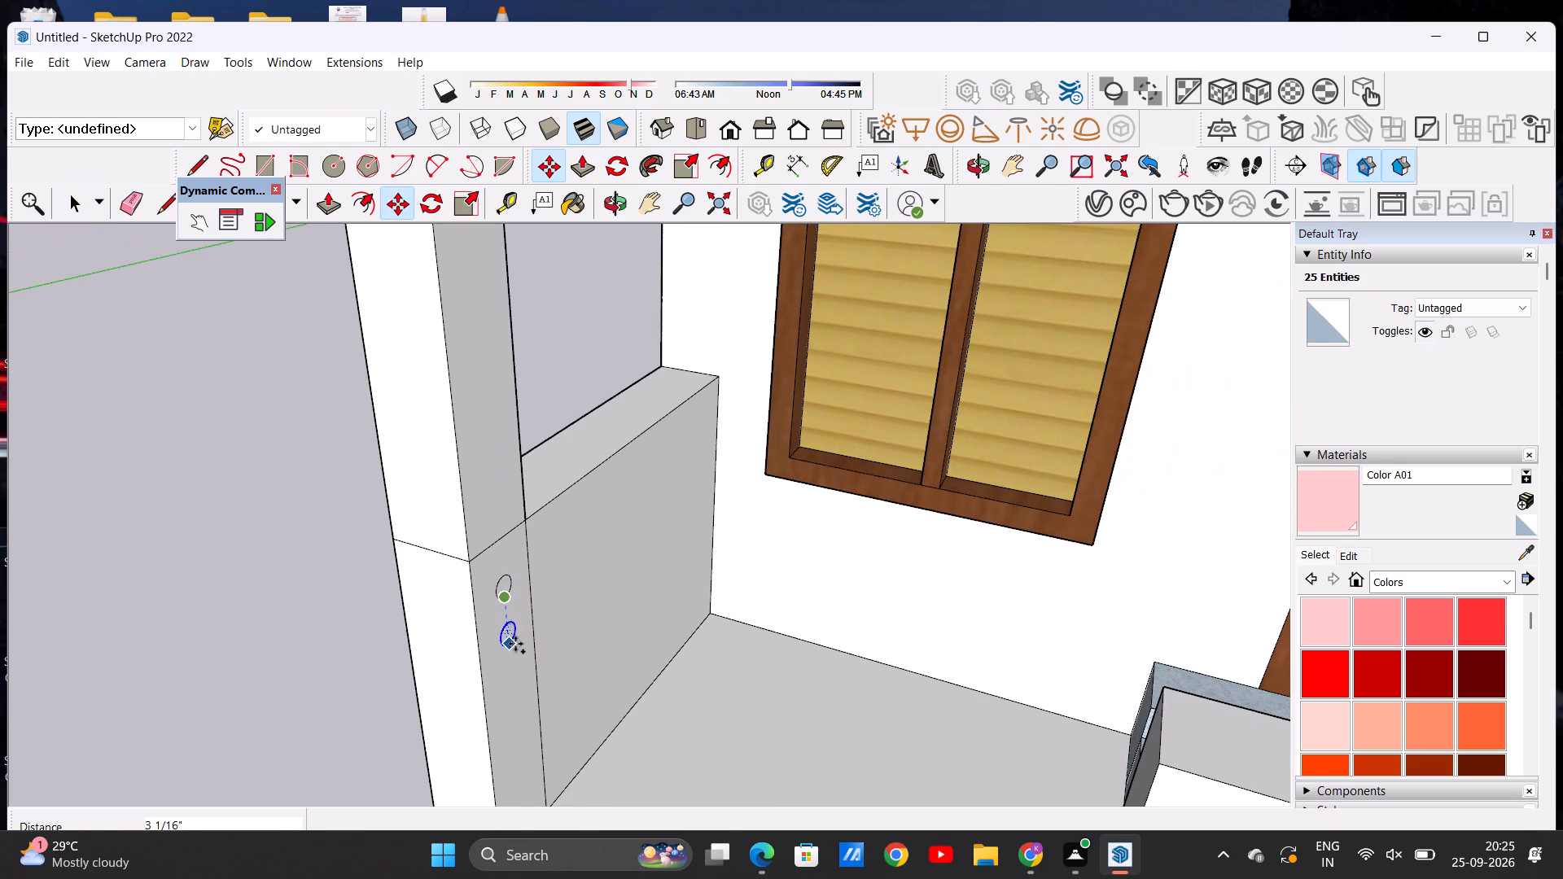
{"action": "left_click", "coordinate": [509, 636]}
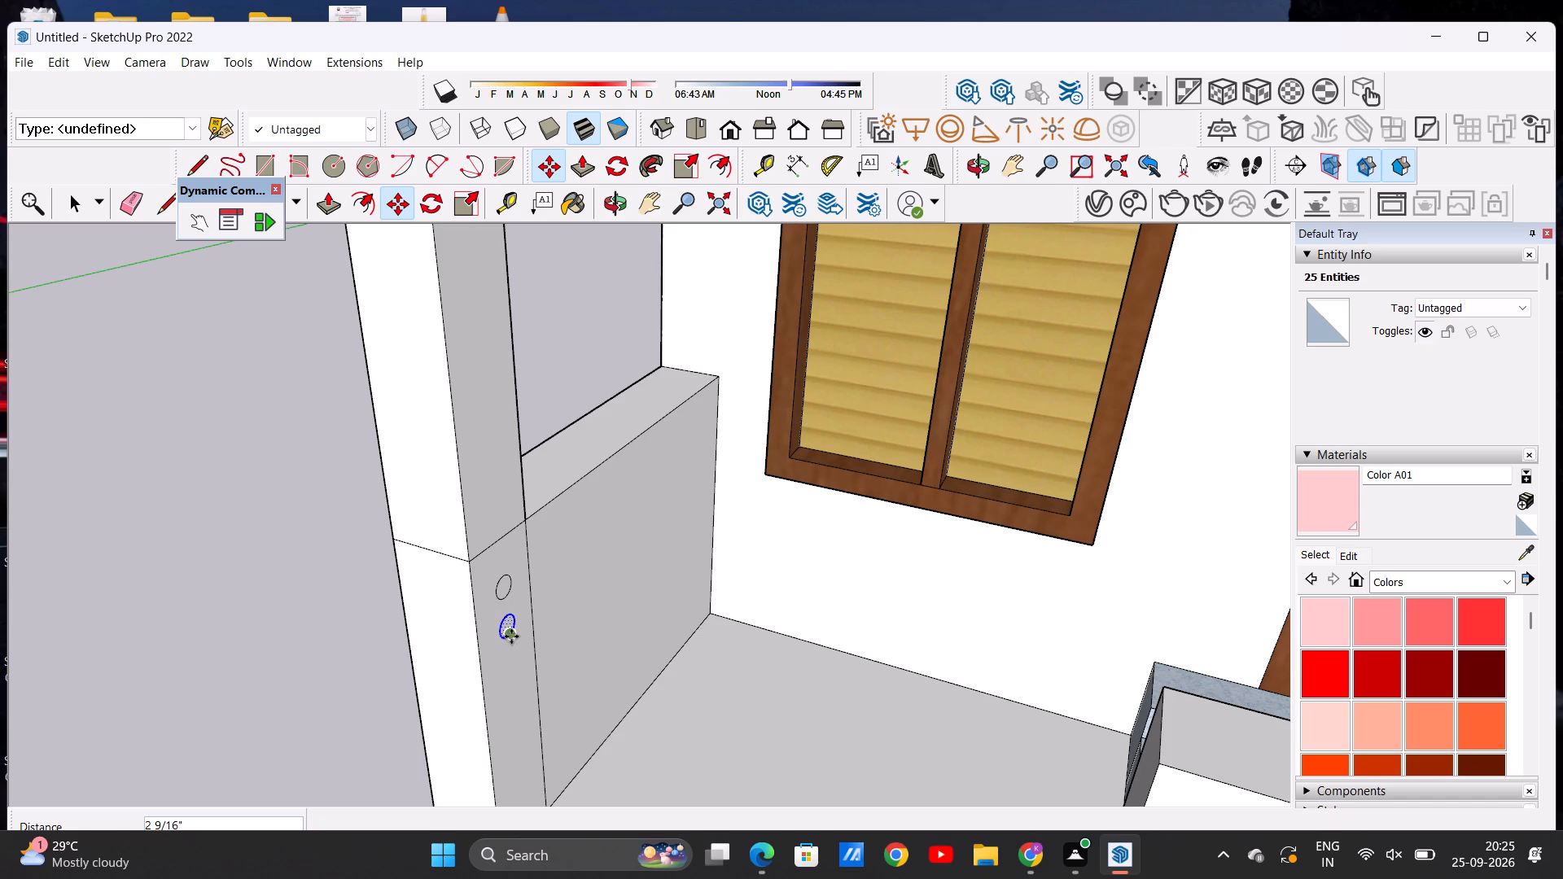
{"action": "left_click", "coordinate": [512, 636]}
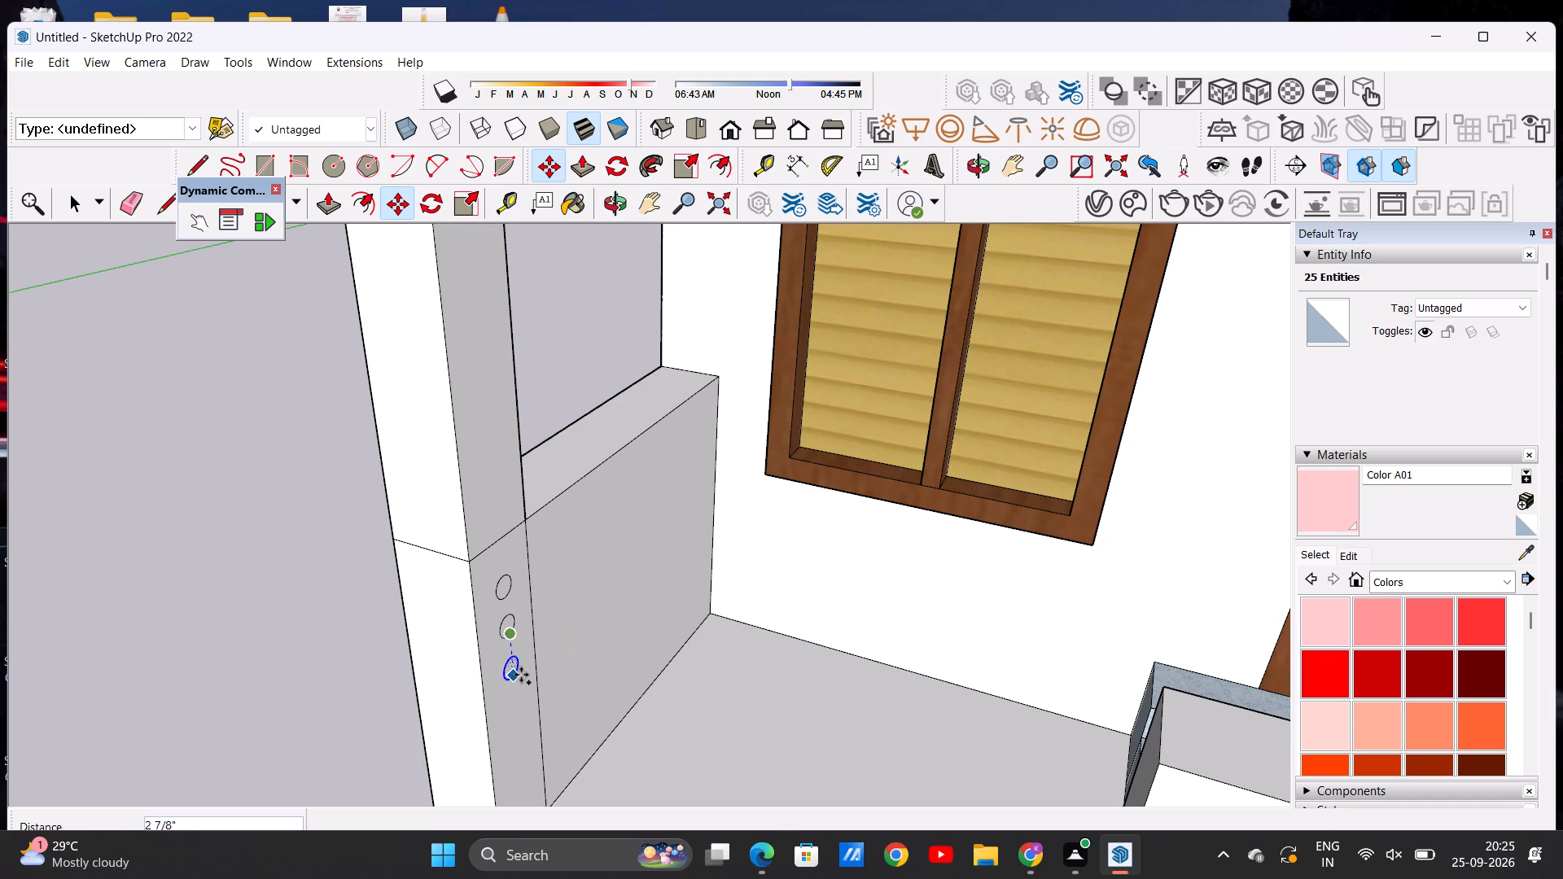
{"action": "left_click", "coordinate": [521, 675]}
{"action": "left_click", "coordinate": [510, 684]}
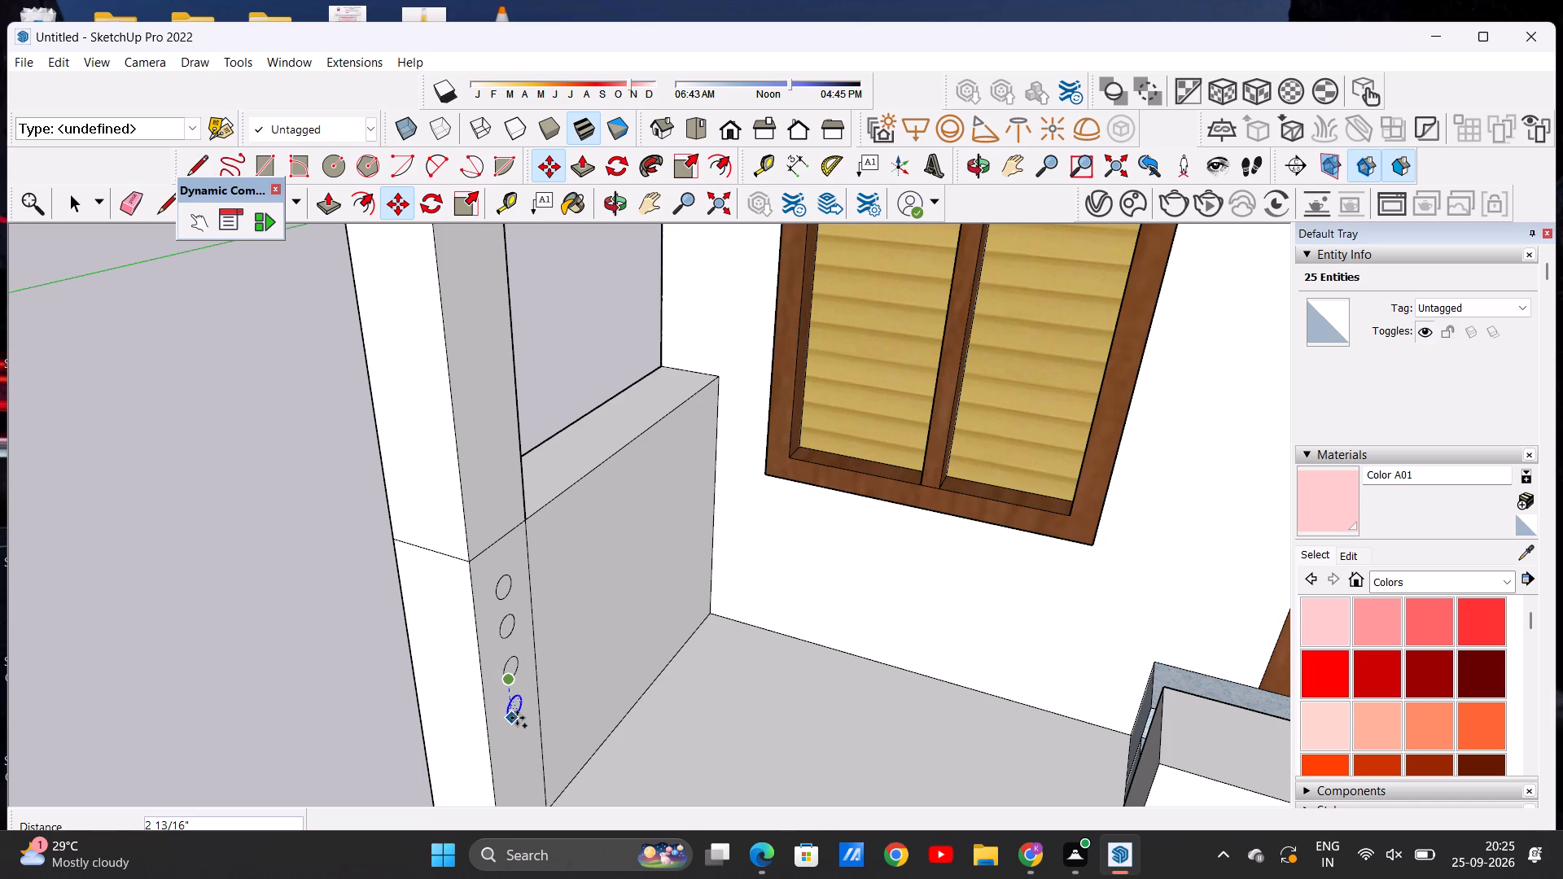
{"action": "left_click", "coordinate": [517, 718]}
Move the lowest circle farther down the window-side column's inner side face.
{"action": "scroll", "coordinate": [514, 634], "scroll_direction": "down", "scroll_amount": 6}
{"action": "scroll", "coordinate": [525, 689], "scroll_direction": "up", "scroll_amount": 3}
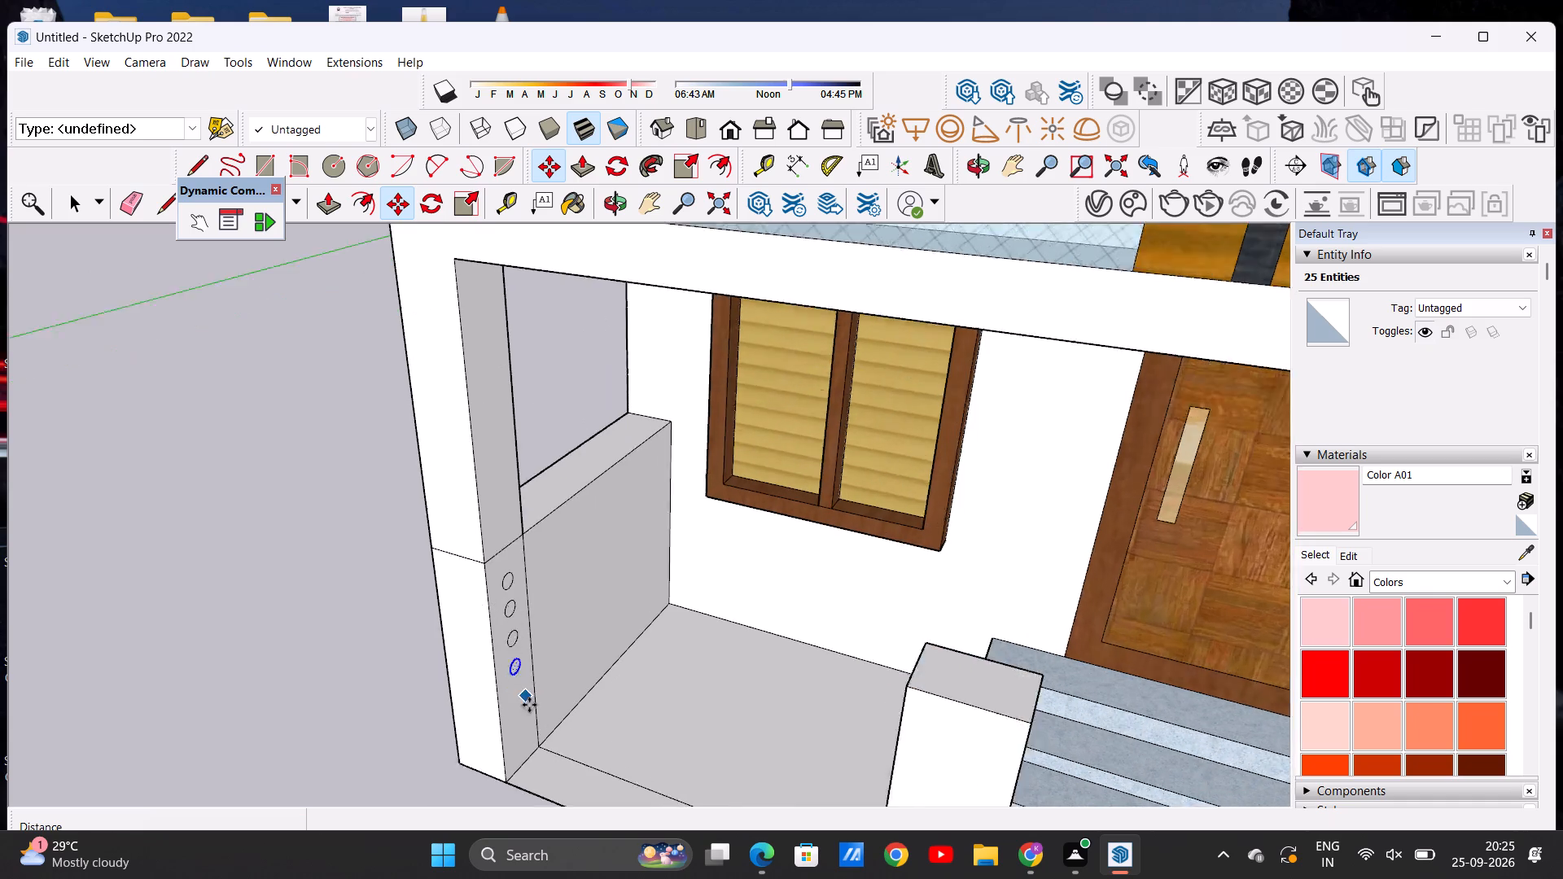
{"action": "scroll", "coordinate": [529, 705], "scroll_direction": "up", "scroll_amount": 4}
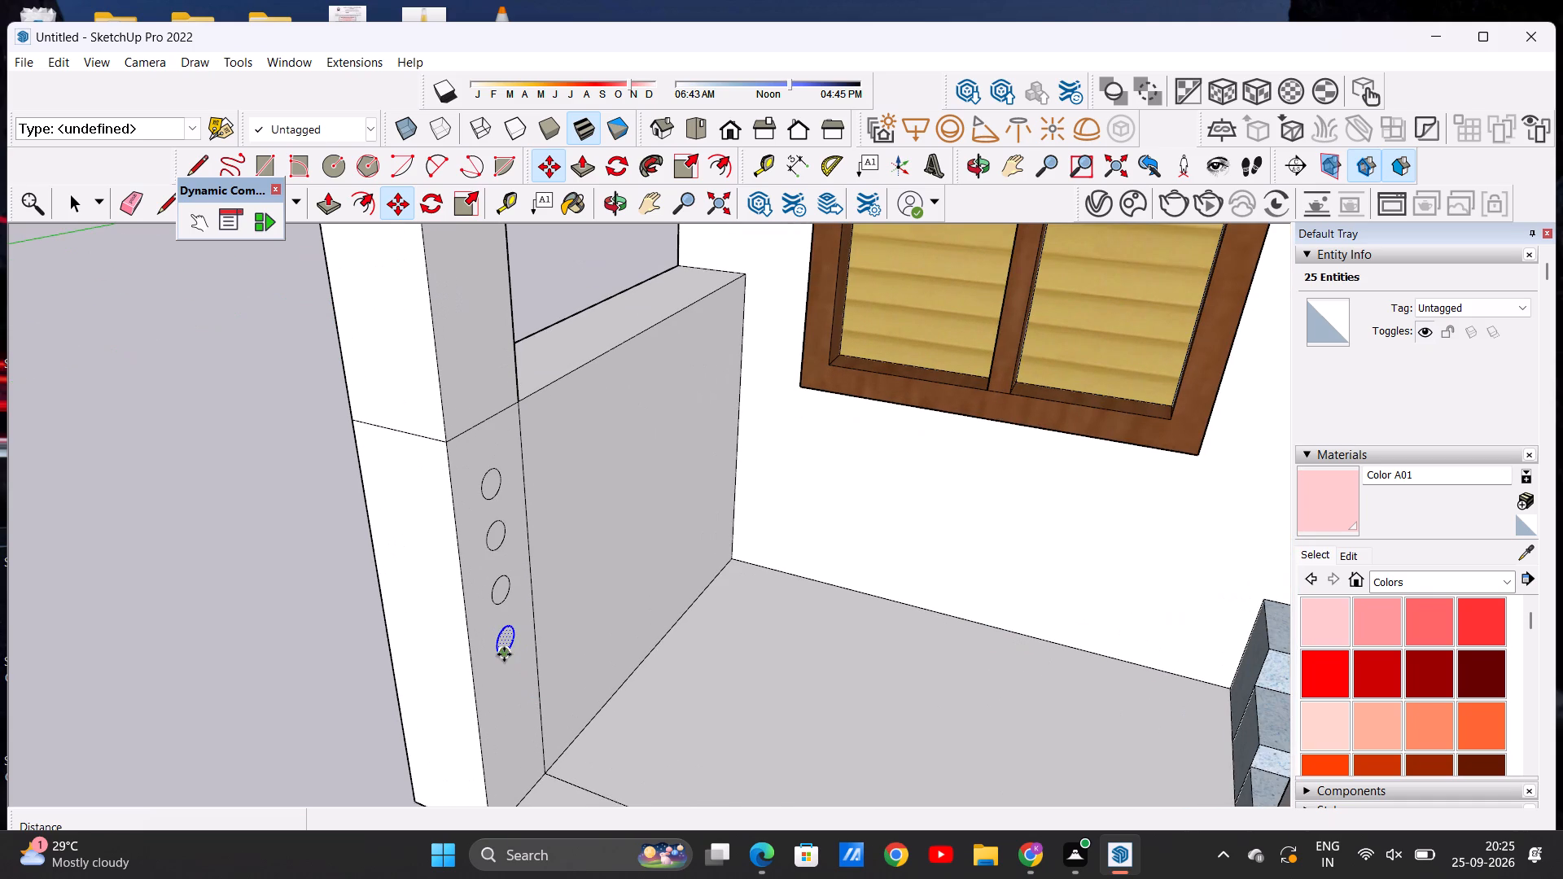
{"action": "left_click", "coordinate": [504, 654]}
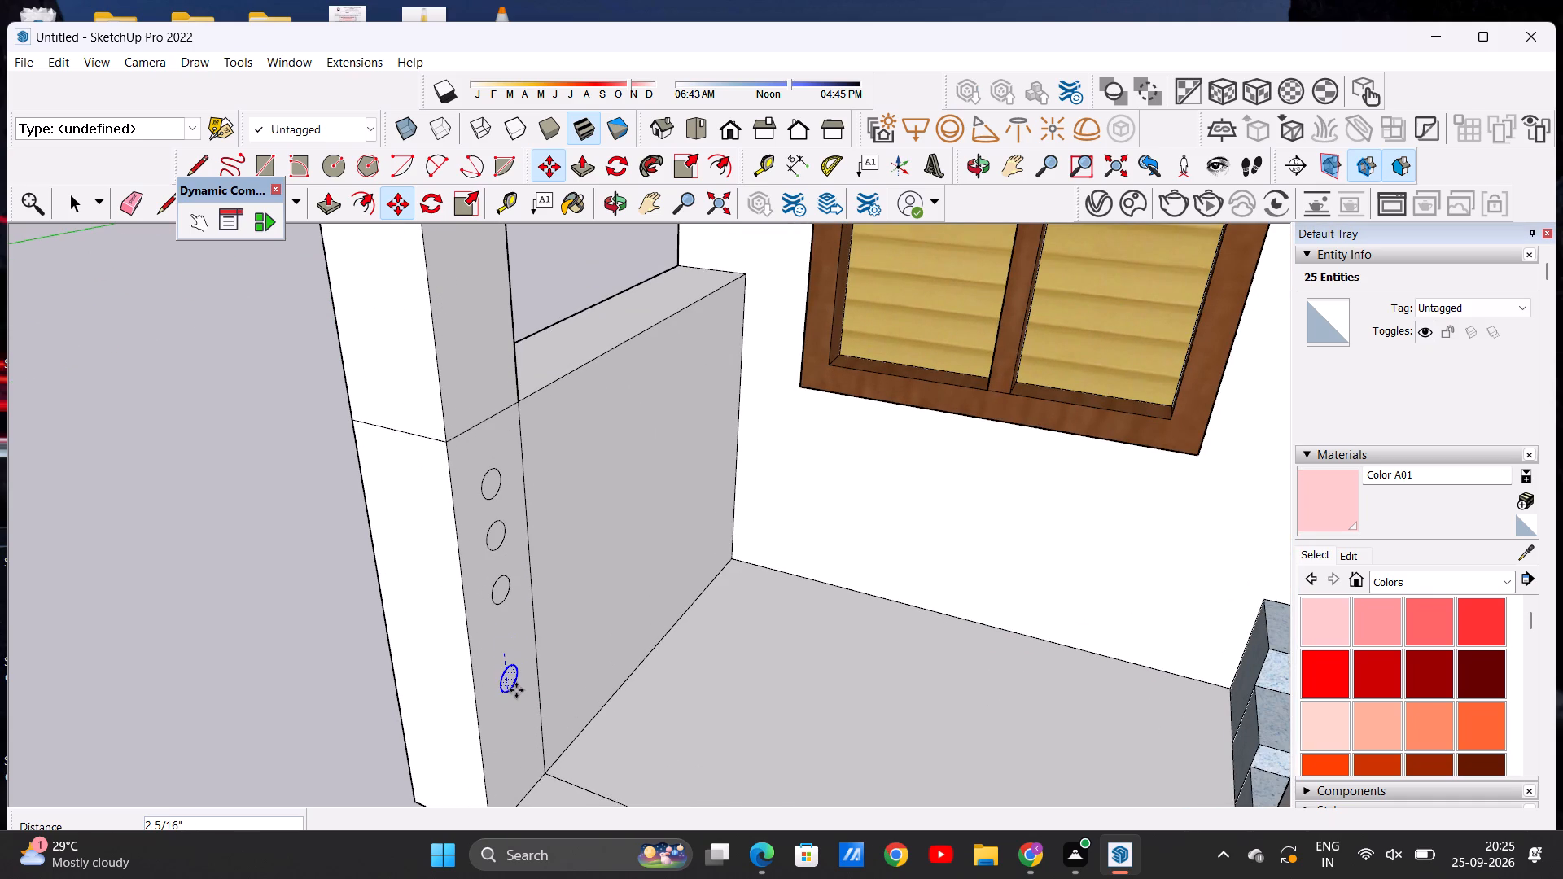
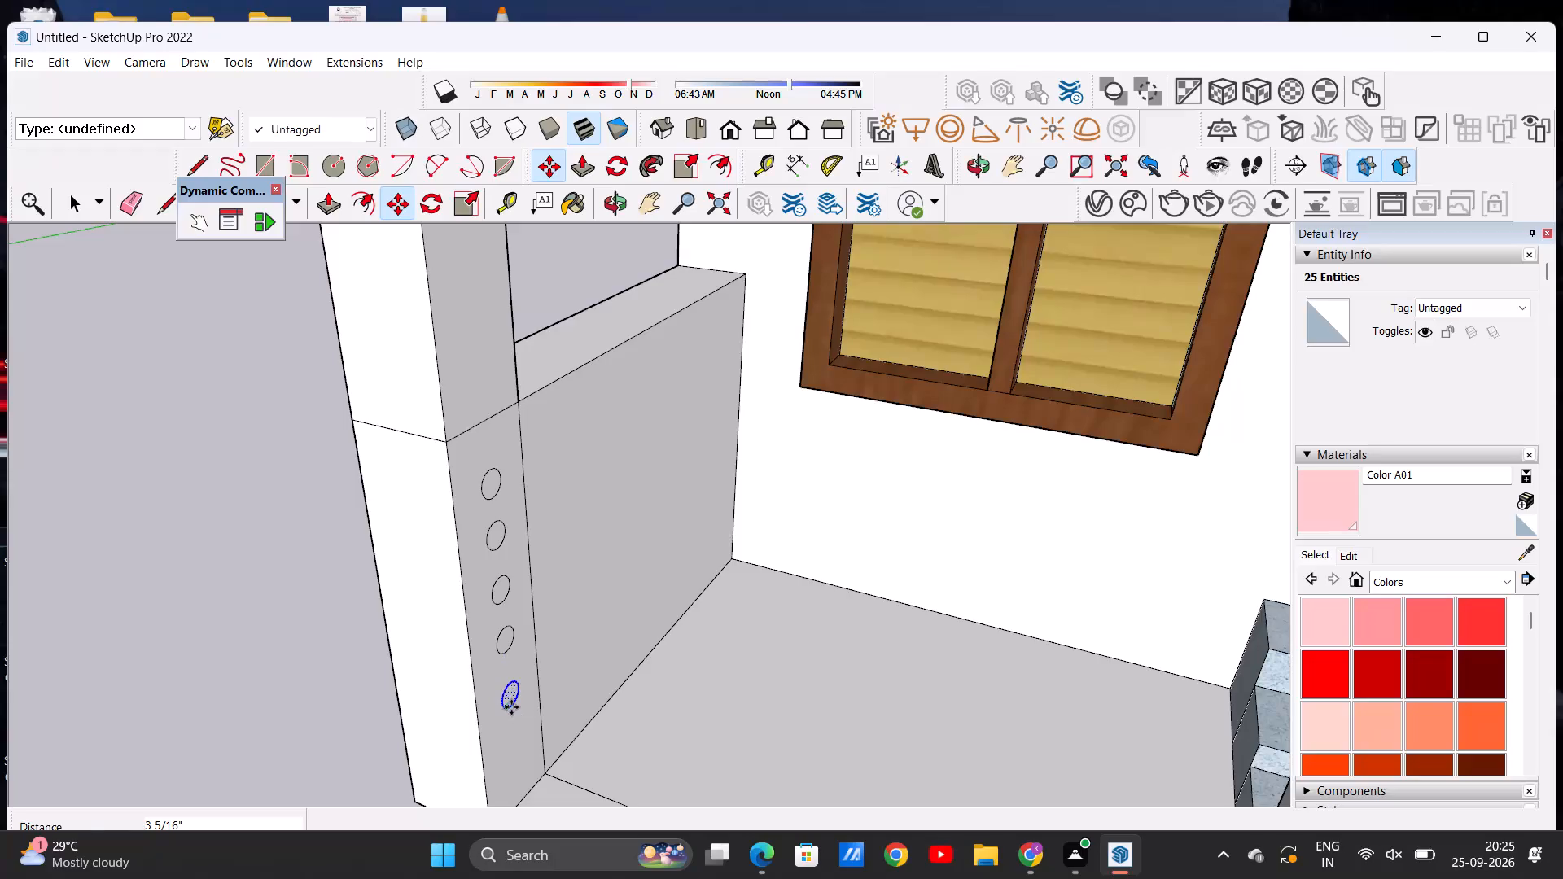
Push/Pull the topmost circle on the window-side column about 2' 7 1/8" across to the short front pillar.
{"action": "key", "text": "space"}
{"action": "middle_click_drag", "start_coordinate": [605, 588], "coordinate": [625, 537]}
{"action": "scroll", "coordinate": [623, 571], "scroll_direction": "down", "scroll_amount": 7}
{"action": "middle_click_drag", "start_coordinate": [597, 684], "coordinate": [673, 598]}
{"action": "left_click", "coordinate": [449, 702]}
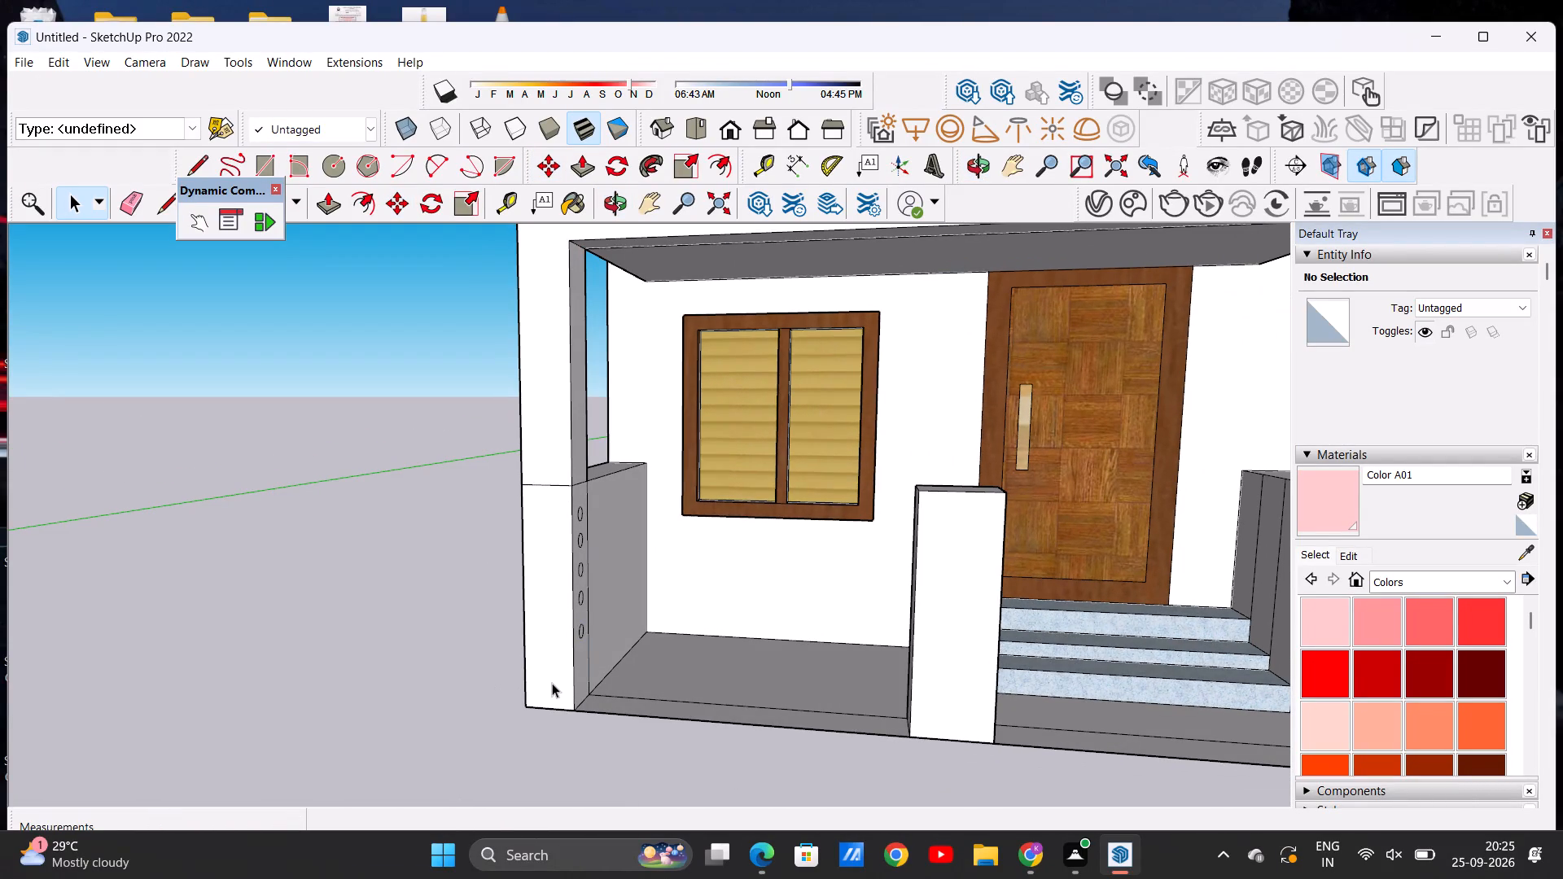
{"action": "scroll", "coordinate": [658, 686], "scroll_direction": "up", "scroll_amount": 1}
{"action": "middle_click_drag", "start_coordinate": [671, 696], "coordinate": [694, 752]}
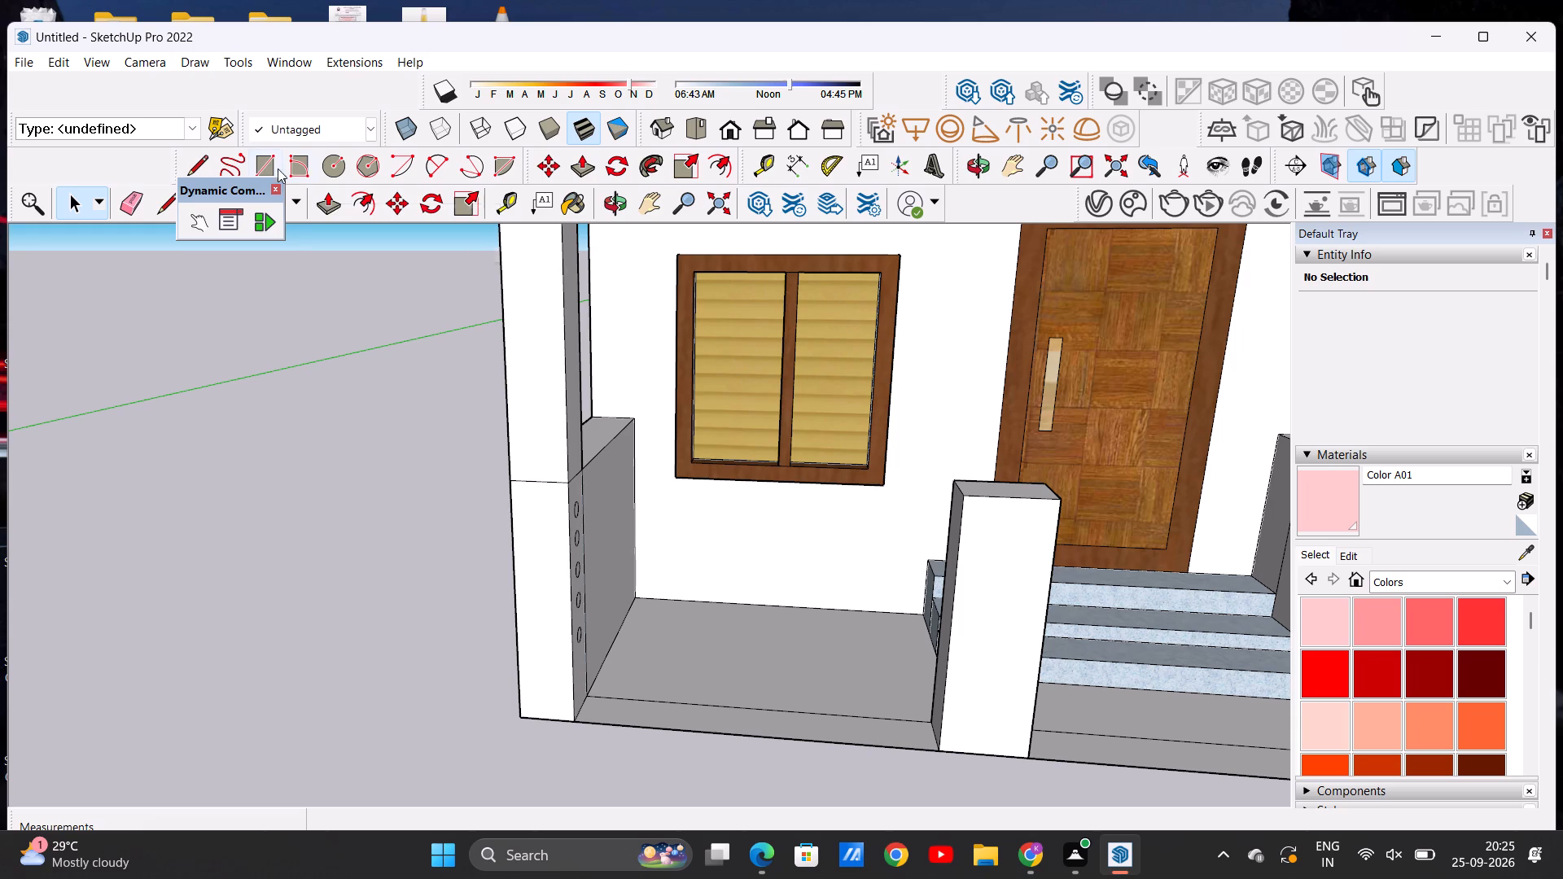
{"action": "left_click", "coordinate": [324, 208]}
{"action": "middle_click_drag", "start_coordinate": [654, 497], "coordinate": [517, 535]}
{"action": "scroll", "coordinate": [527, 518], "scroll_direction": "up", "scroll_amount": 7}
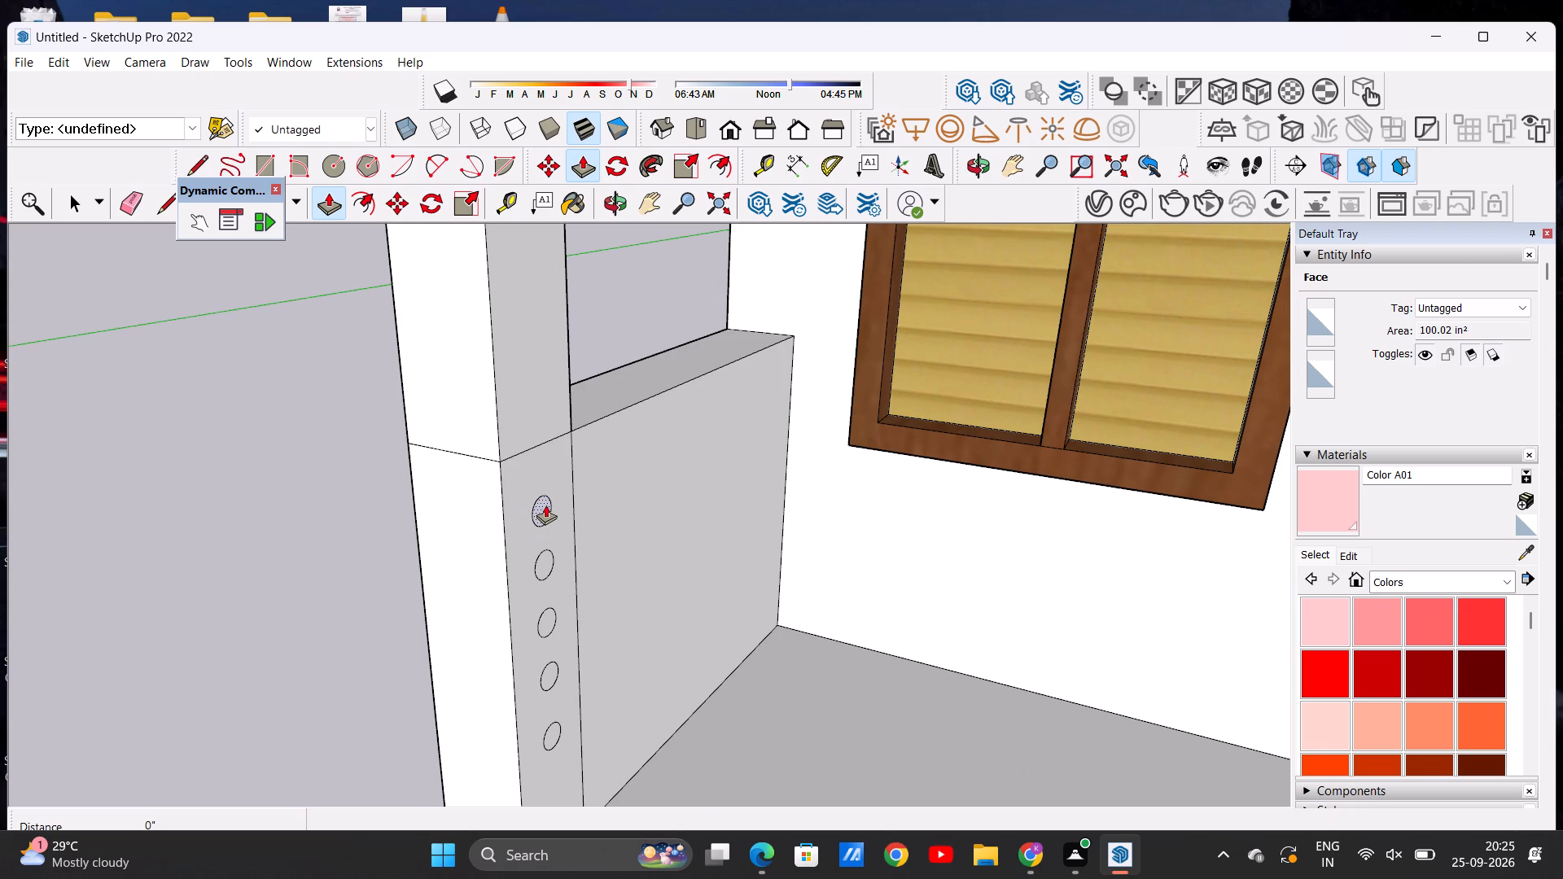
{"action": "scroll", "coordinate": [545, 505], "scroll_direction": "up", "scroll_amount": 16}
{"action": "scroll", "coordinate": [545, 515], "scroll_direction": "down", "scroll_amount": 8}
{"action": "scroll", "coordinate": [548, 513], "scroll_direction": "up", "scroll_amount": 5}
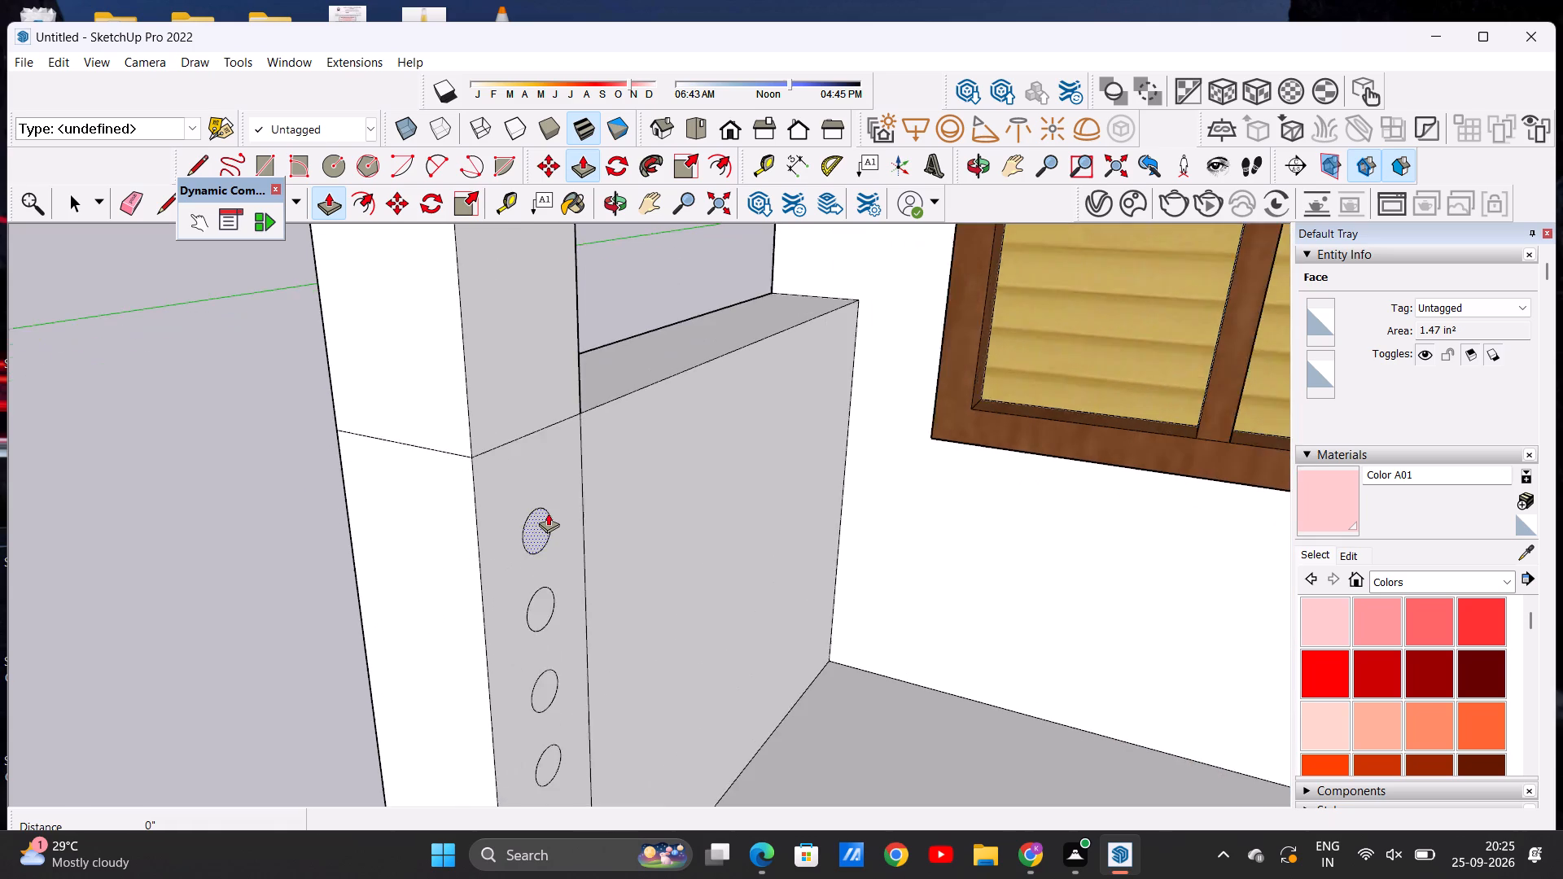
{"action": "scroll", "coordinate": [548, 513], "scroll_direction": "up", "scroll_amount": 8}
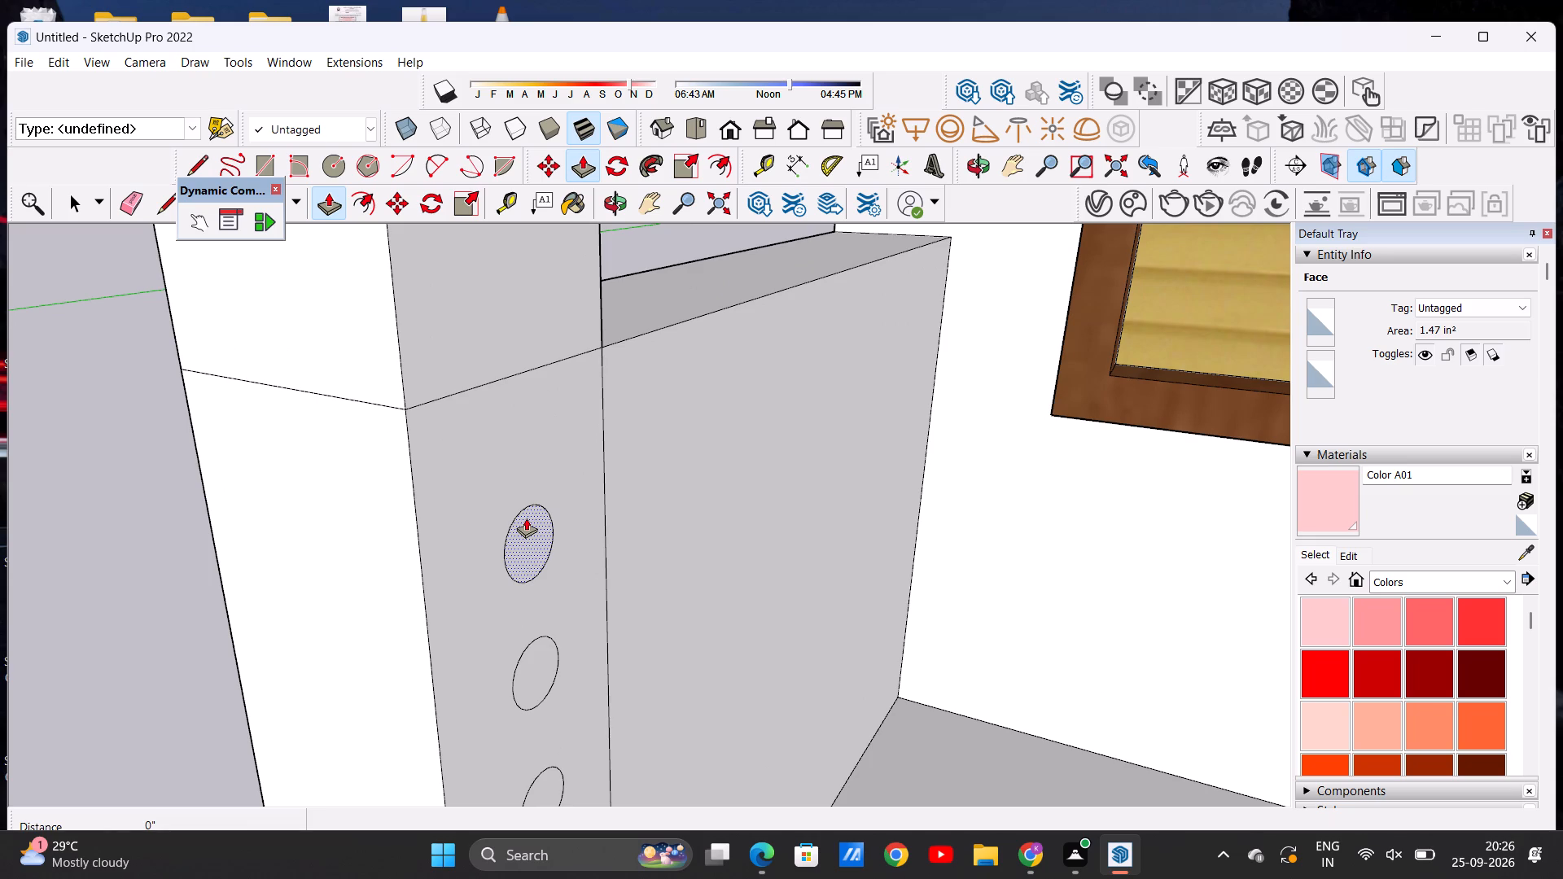
{"action": "left_click", "coordinate": [526, 518]}
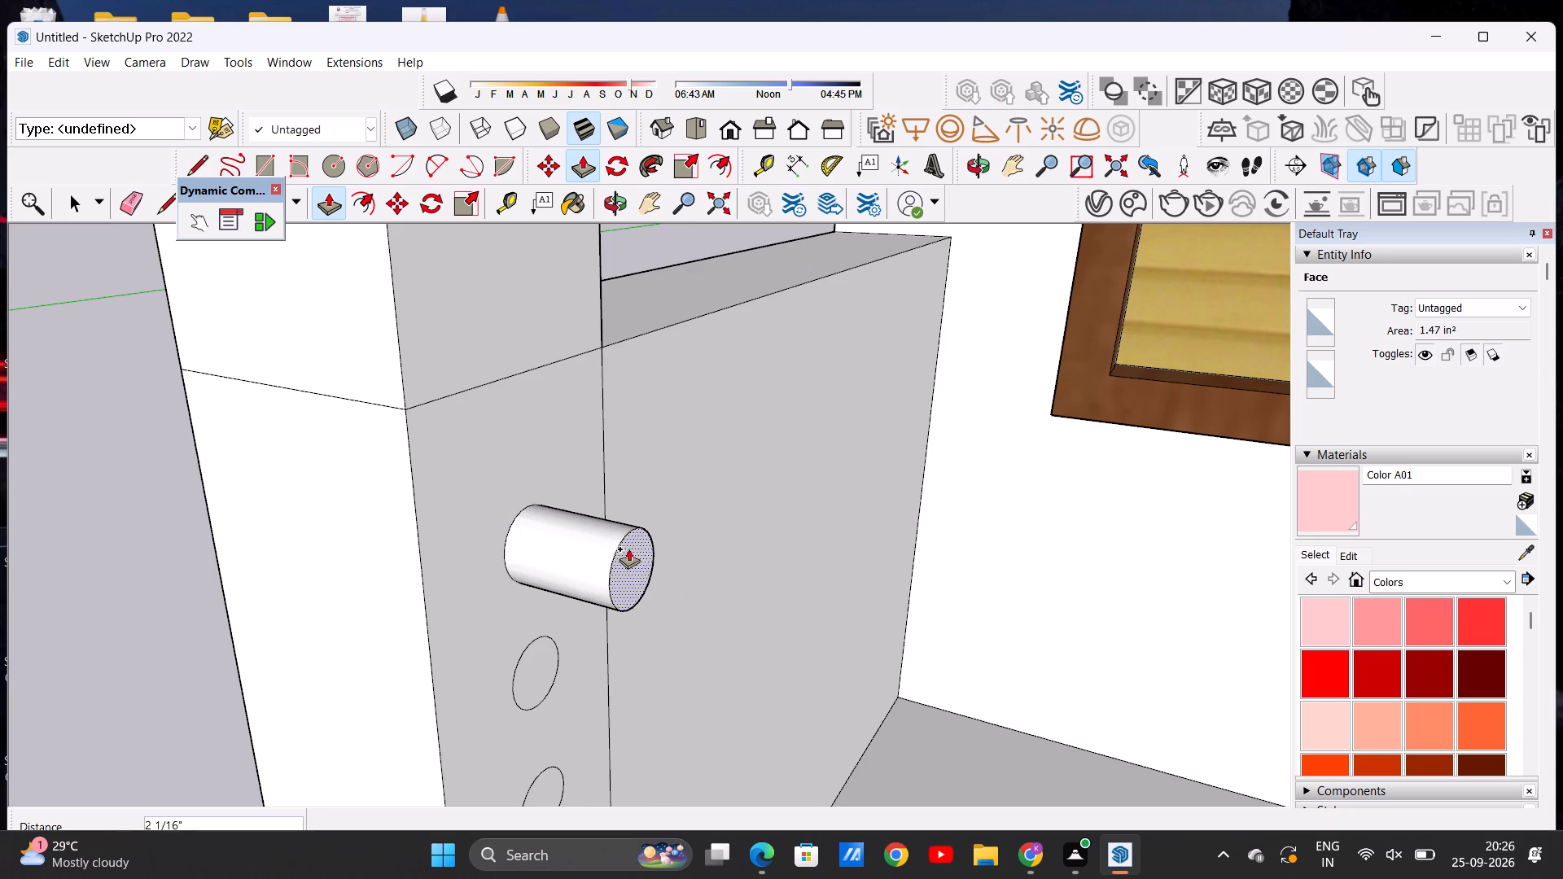
{"action": "scroll", "coordinate": [627, 544], "scroll_direction": "down", "scroll_amount": 11}
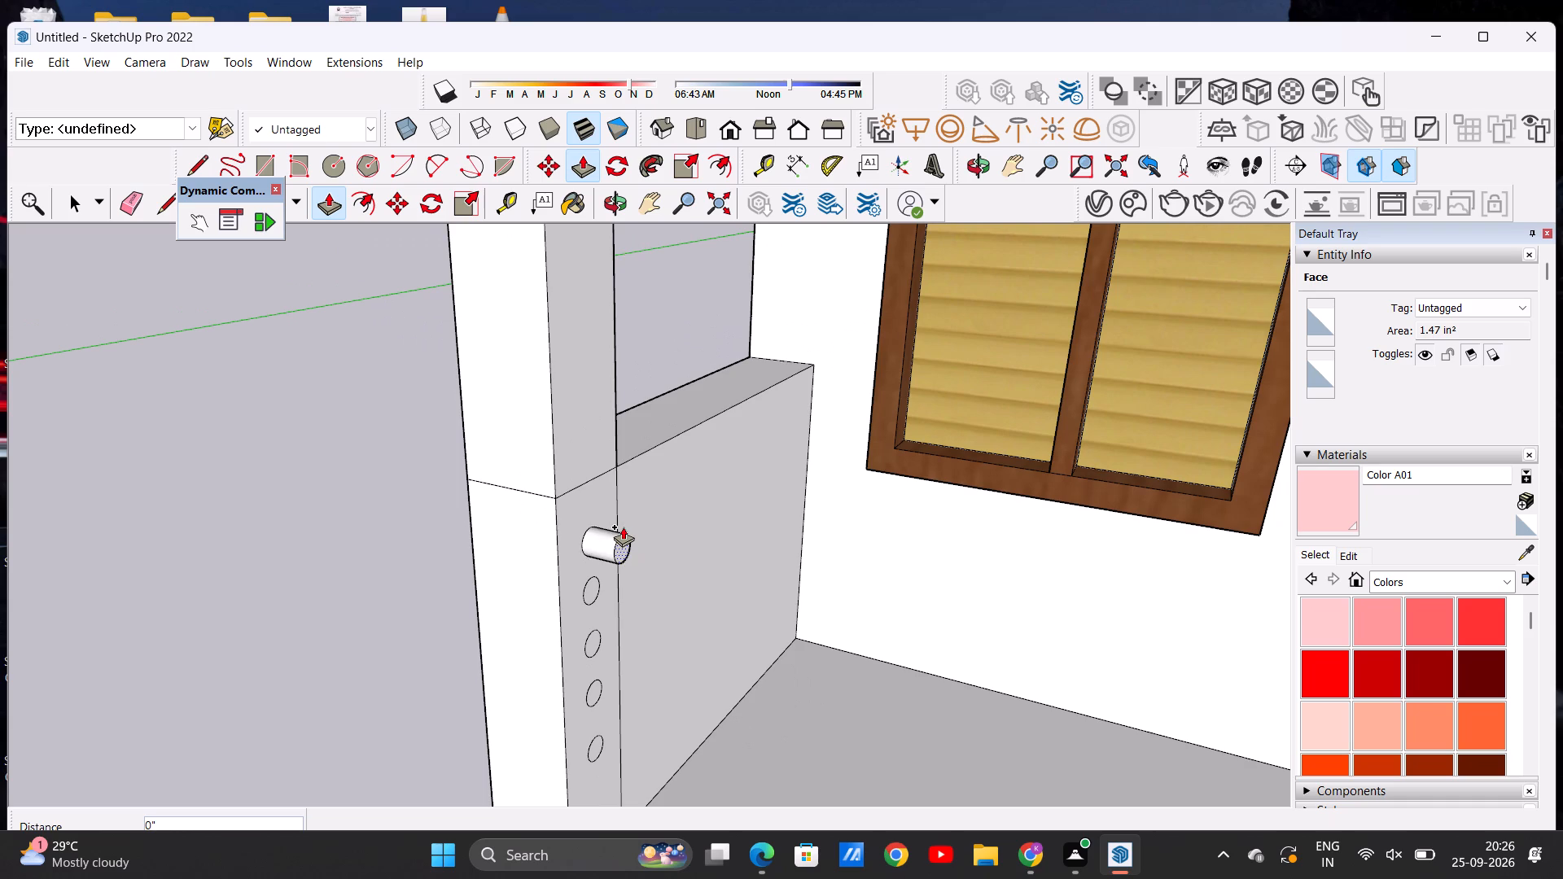
{"action": "scroll", "coordinate": [742, 536], "scroll_direction": "down", "scroll_amount": 8}
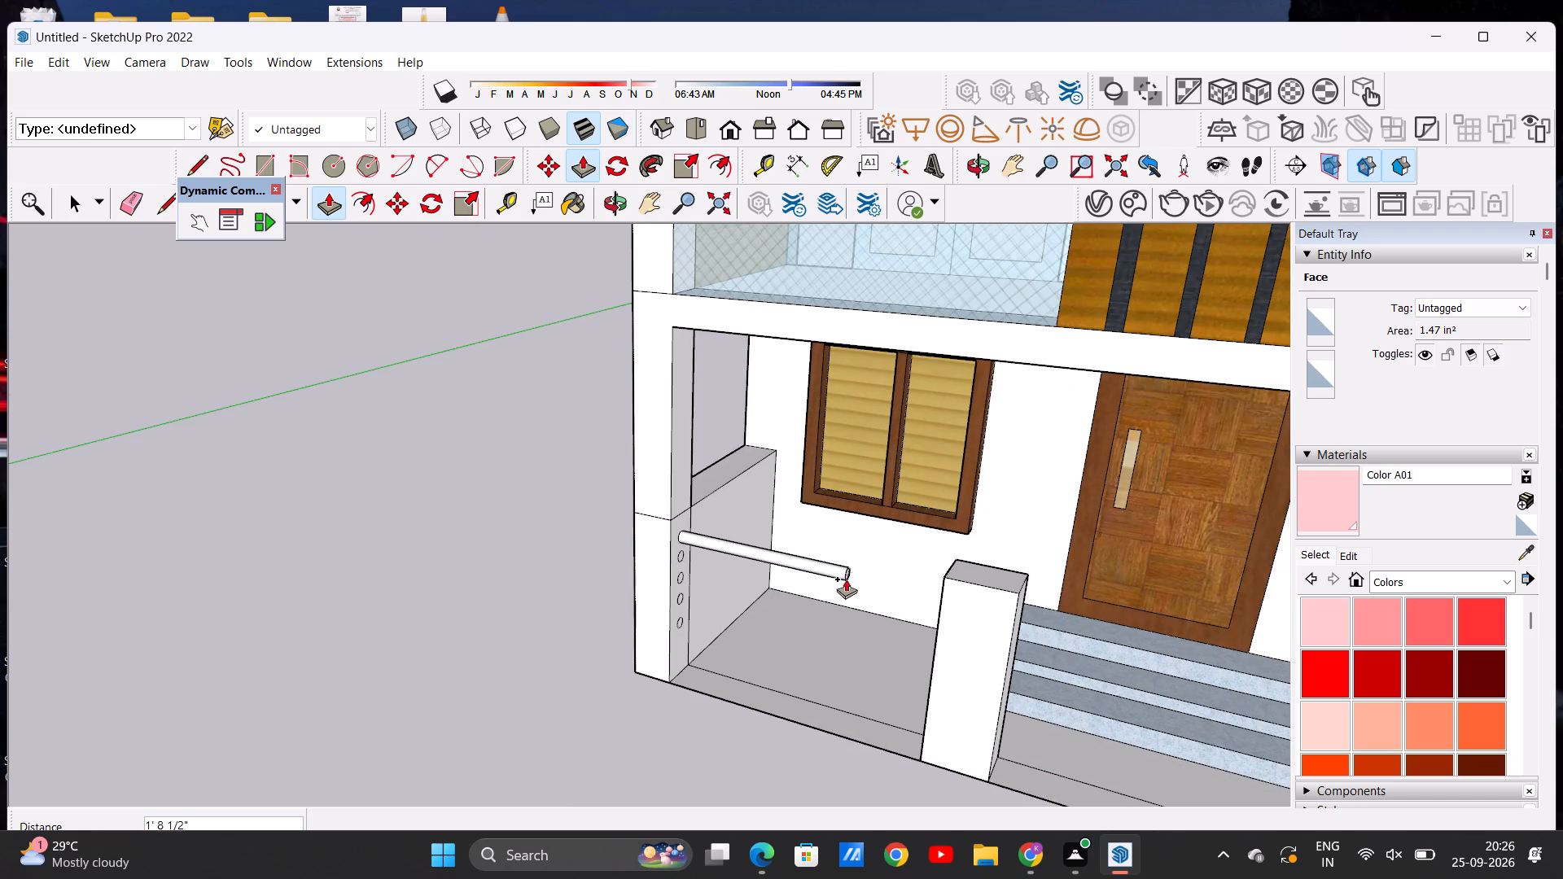
{"action": "middle_click_drag", "start_coordinate": [853, 584], "coordinate": [970, 601]}
{"action": "scroll", "coordinate": [917, 558], "scroll_direction": "up", "scroll_amount": 16}
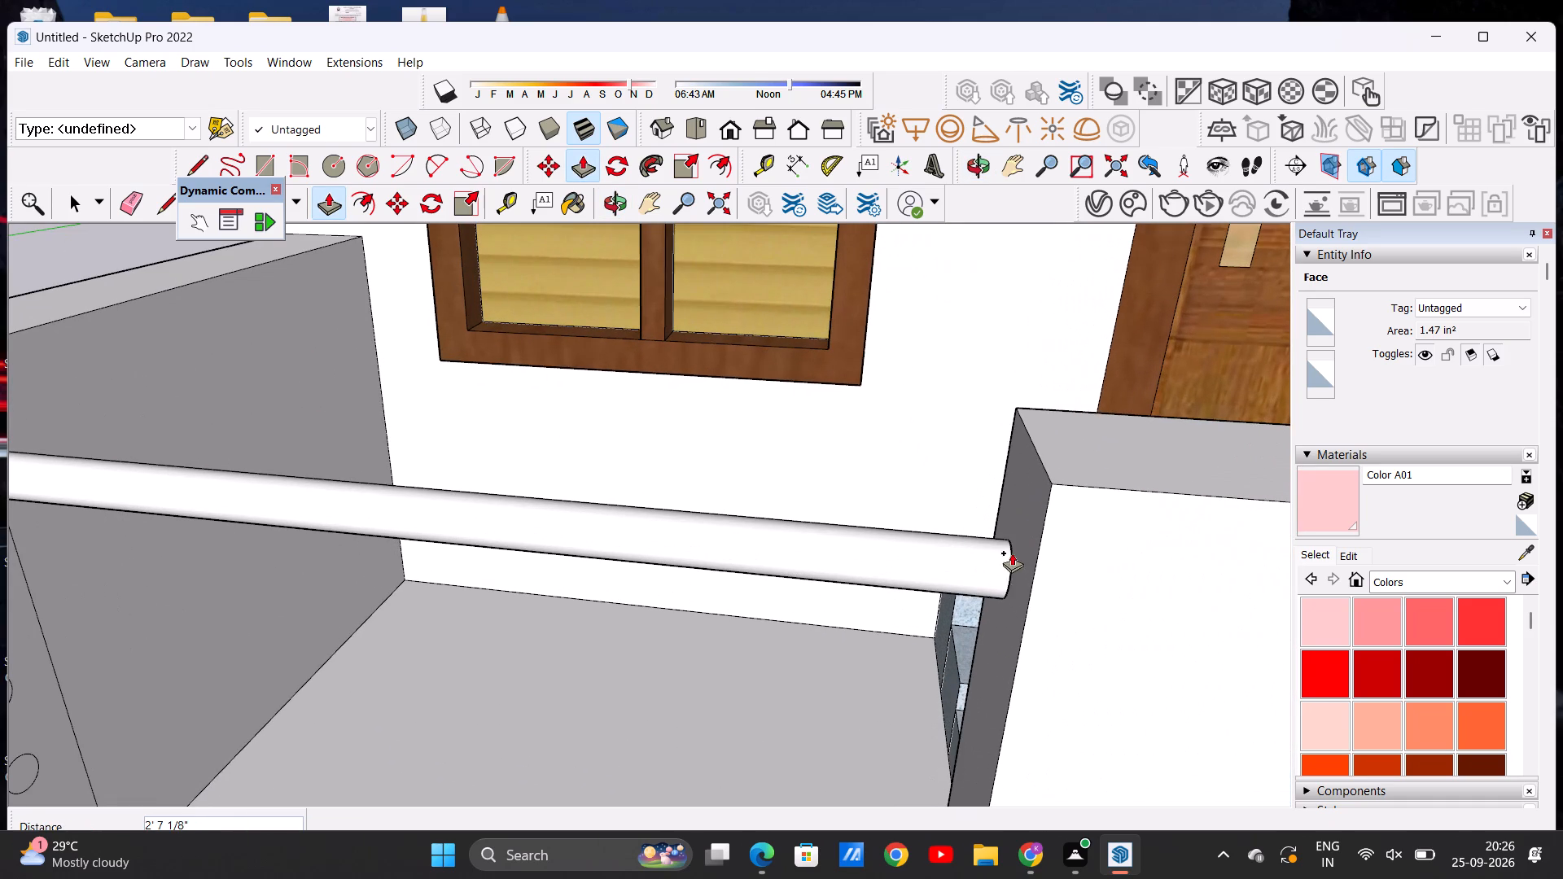
{"action": "left_click", "coordinate": [1012, 566]}
Push/Pull the second circle from the top about 2' 7 1/8" to the short pillar, matching the first bar.
{"action": "scroll", "coordinate": [967, 494], "scroll_direction": "down", "scroll_amount": 6}
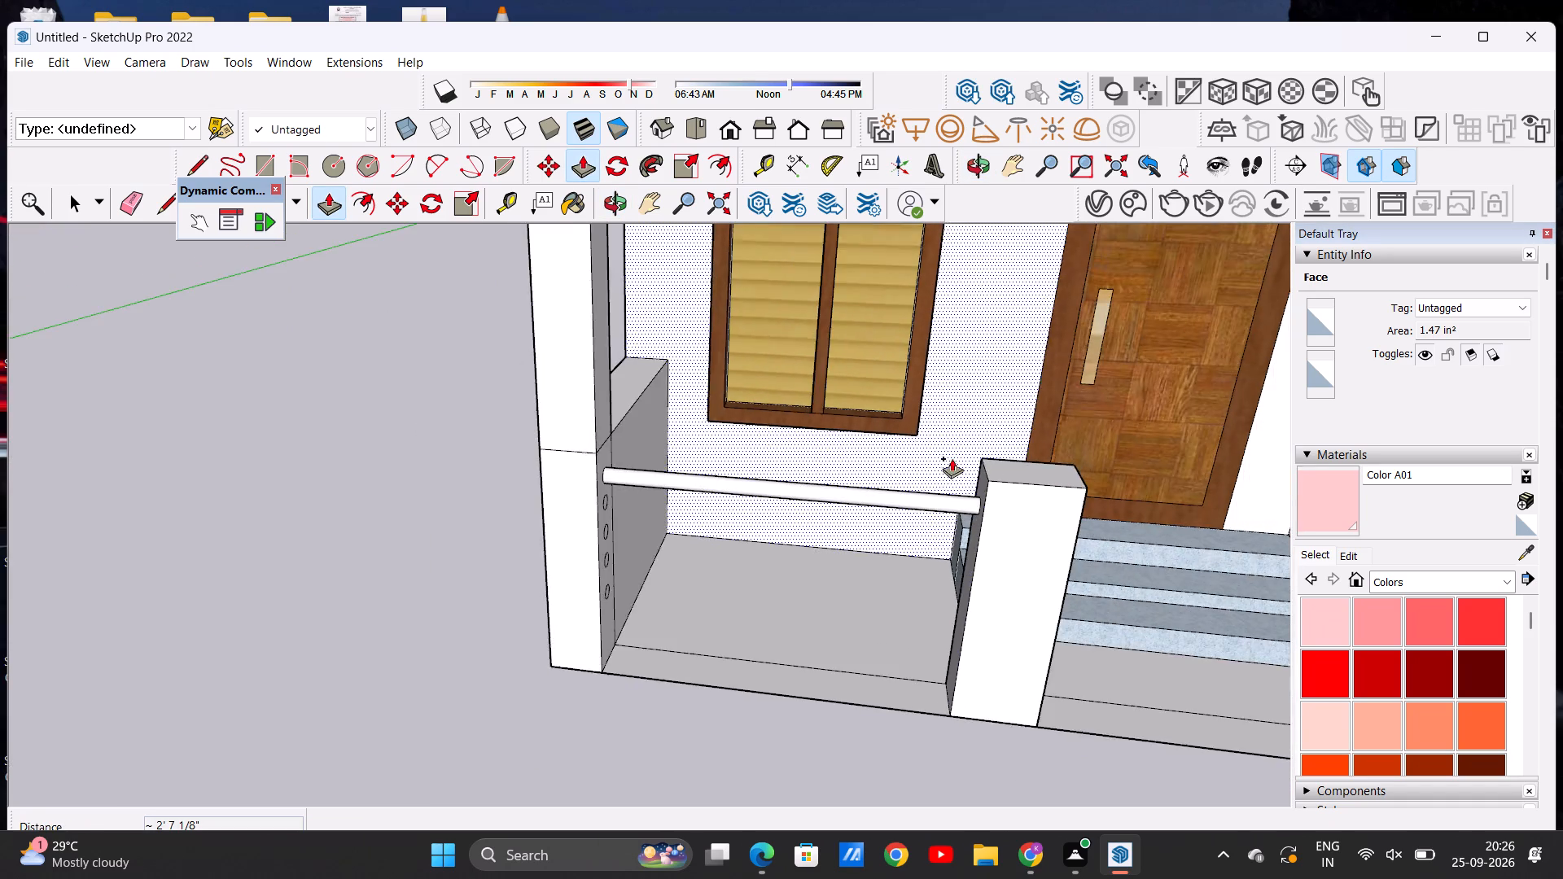
{"action": "scroll", "coordinate": [952, 458], "scroll_direction": "down", "scroll_amount": 4}
{"action": "middle_click_drag", "start_coordinate": [805, 566], "coordinate": [620, 560]}
{"action": "scroll", "coordinate": [641, 483], "scroll_direction": "up", "scroll_amount": 11}
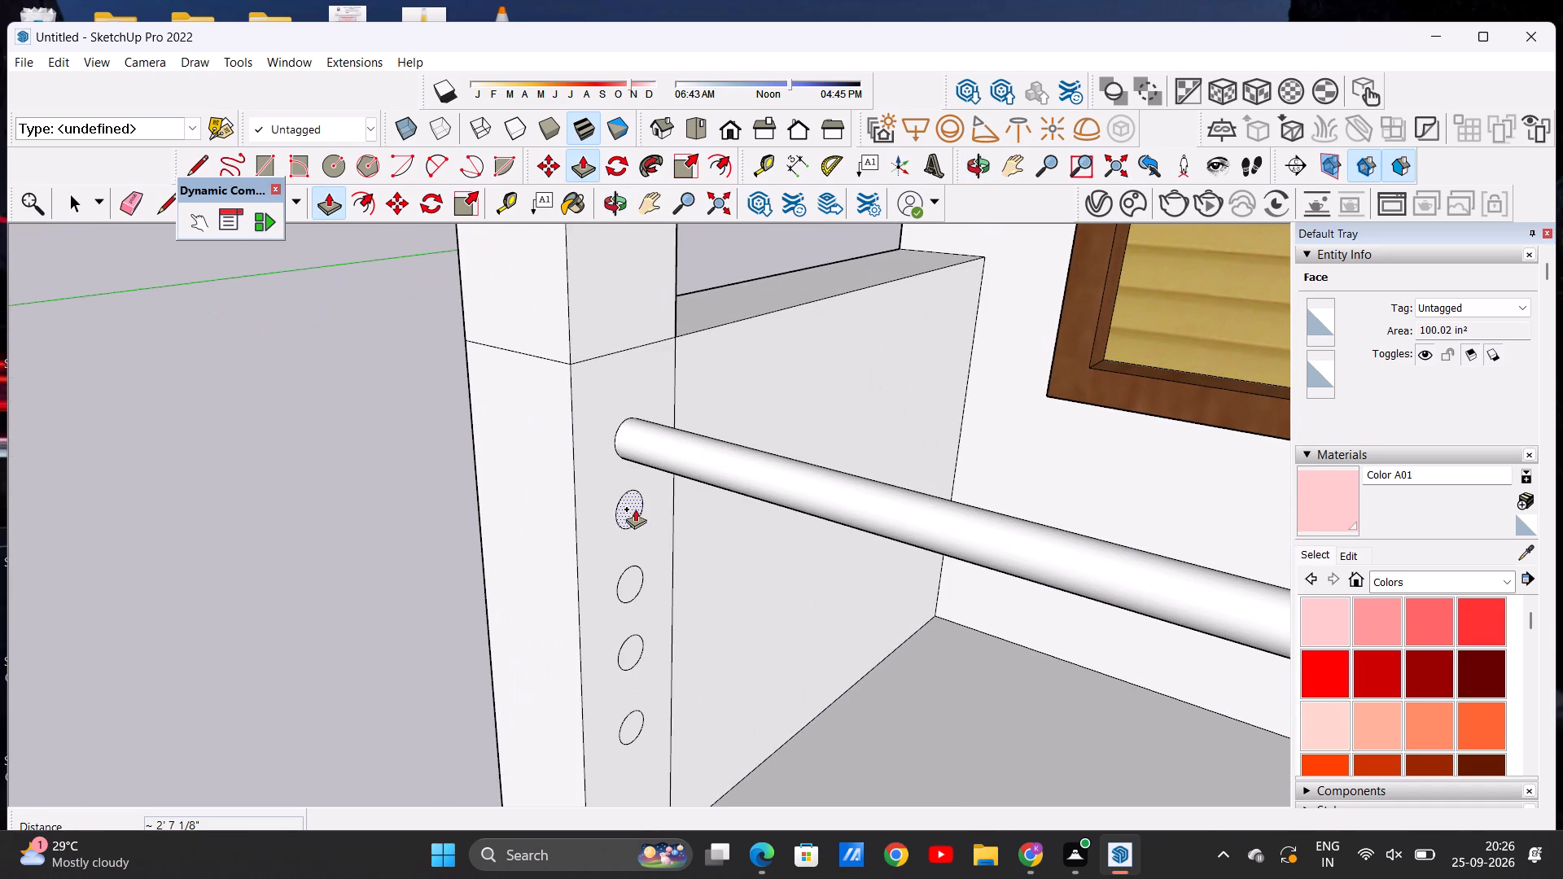
{"action": "left_click", "coordinate": [632, 504]}
{"action": "scroll", "coordinate": [790, 606], "scroll_direction": "down", "scroll_amount": 8}
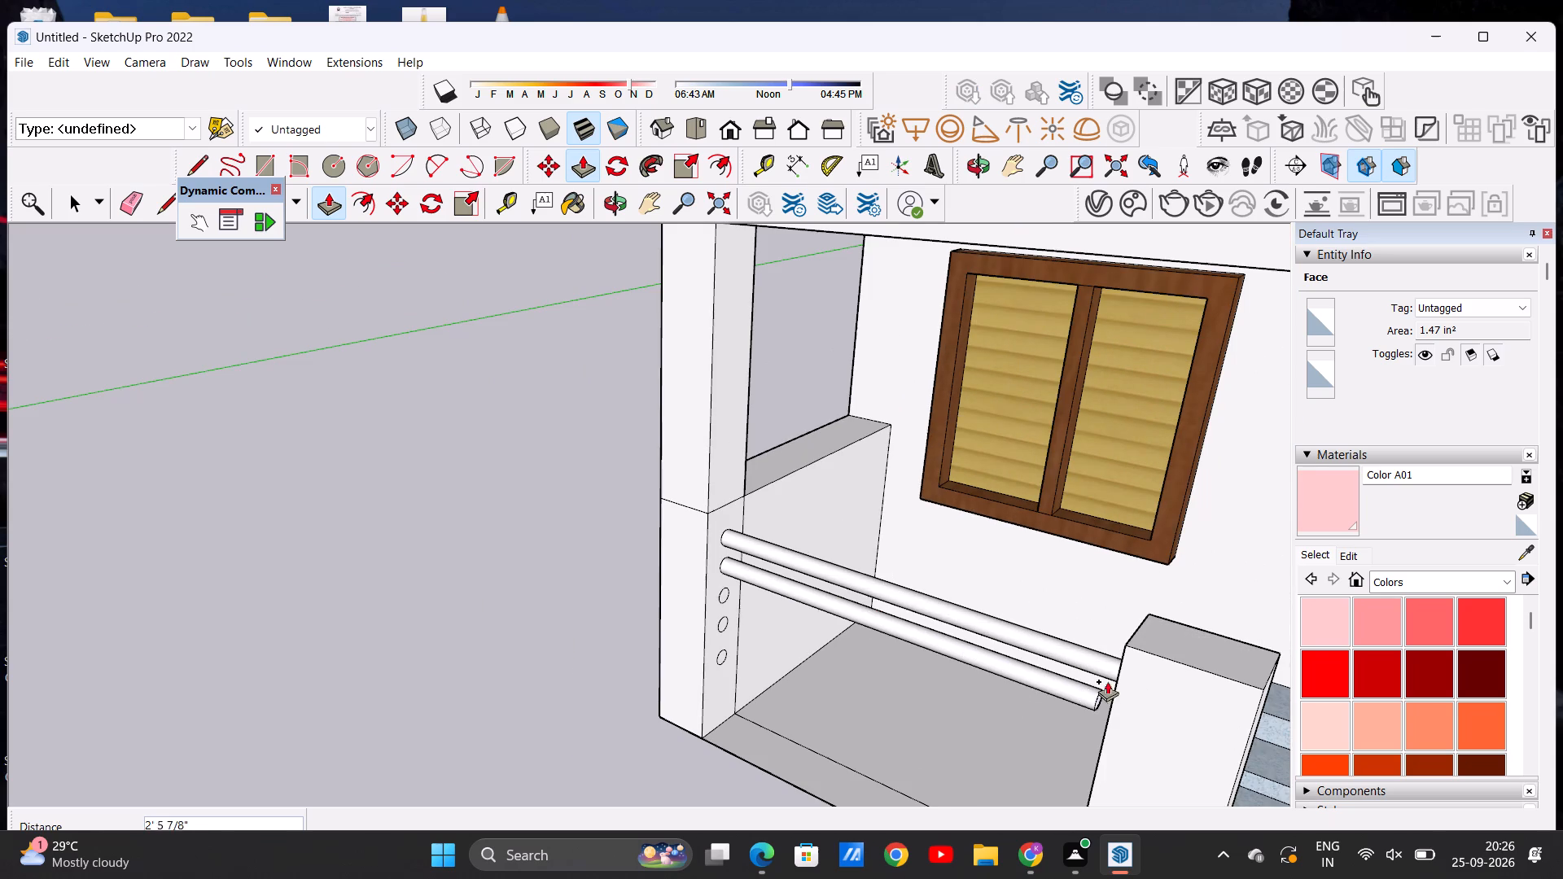
{"action": "scroll", "coordinate": [1013, 693], "scroll_direction": "up", "scroll_amount": 2}
{"action": "middle_click_drag", "start_coordinate": [1013, 693], "coordinate": [1162, 702]}
{"action": "scroll", "coordinate": [1149, 606], "scroll_direction": "up", "scroll_amount": 4}
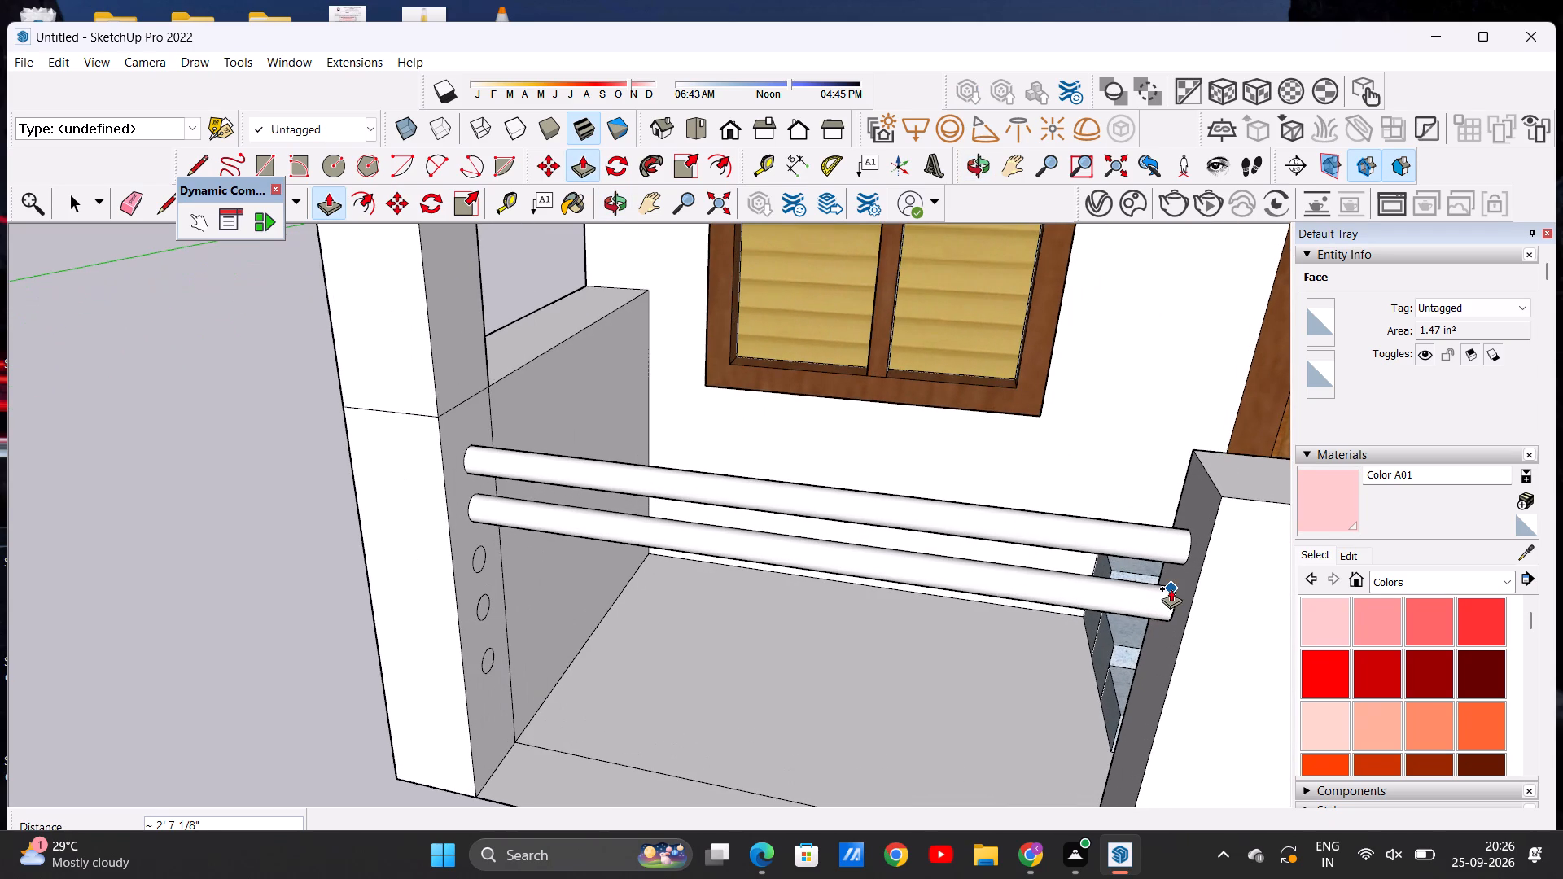
{"action": "left_click", "coordinate": [1171, 588]}
Push/Pull the third circle from the top about 2' 7 1/8" to the short pillar as another railing bar.
{"action": "scroll", "coordinate": [1028, 584], "scroll_direction": "down", "scroll_amount": 2}
{"action": "scroll", "coordinate": [582, 598], "scroll_direction": "up", "scroll_amount": 4}
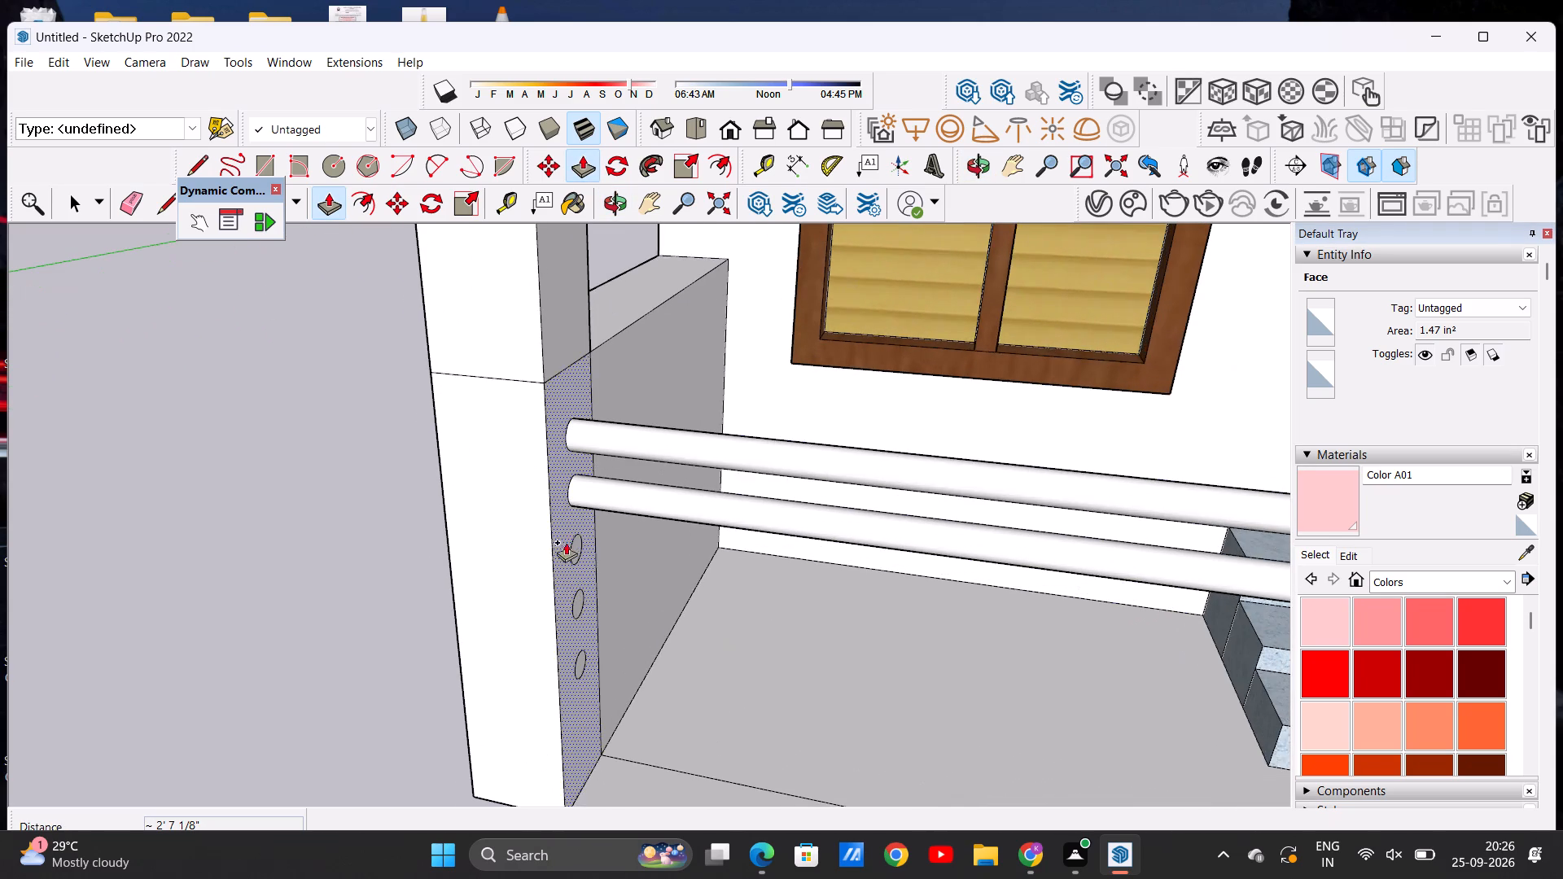
{"action": "left_click", "coordinate": [578, 531]}
{"action": "scroll", "coordinate": [697, 562], "scroll_direction": "down", "scroll_amount": 9}
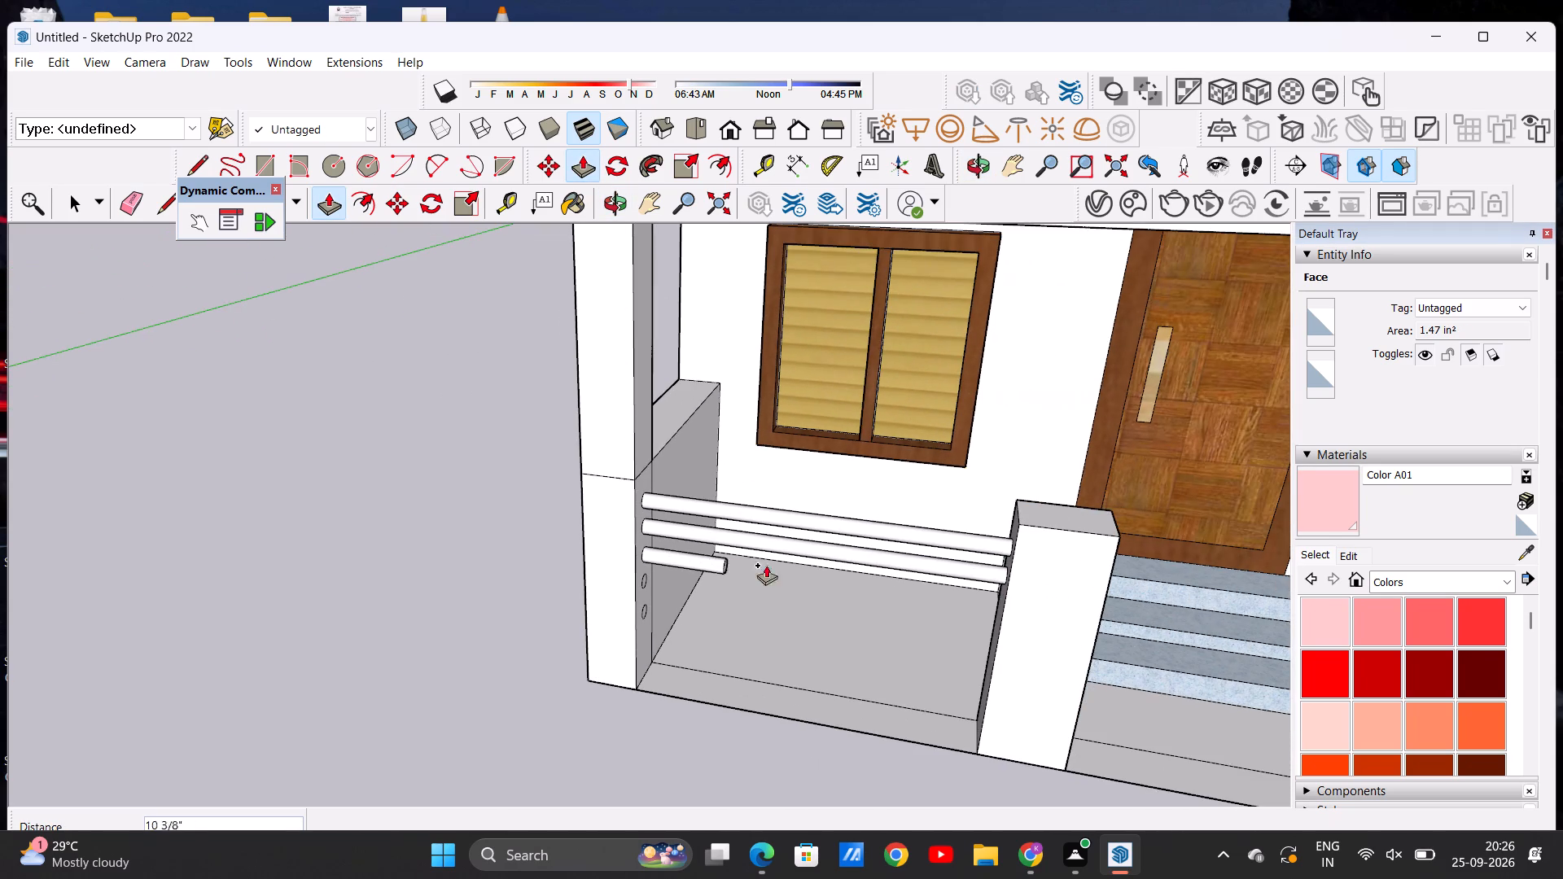
{"action": "scroll", "coordinate": [982, 585], "scroll_direction": "up", "scroll_amount": 12}
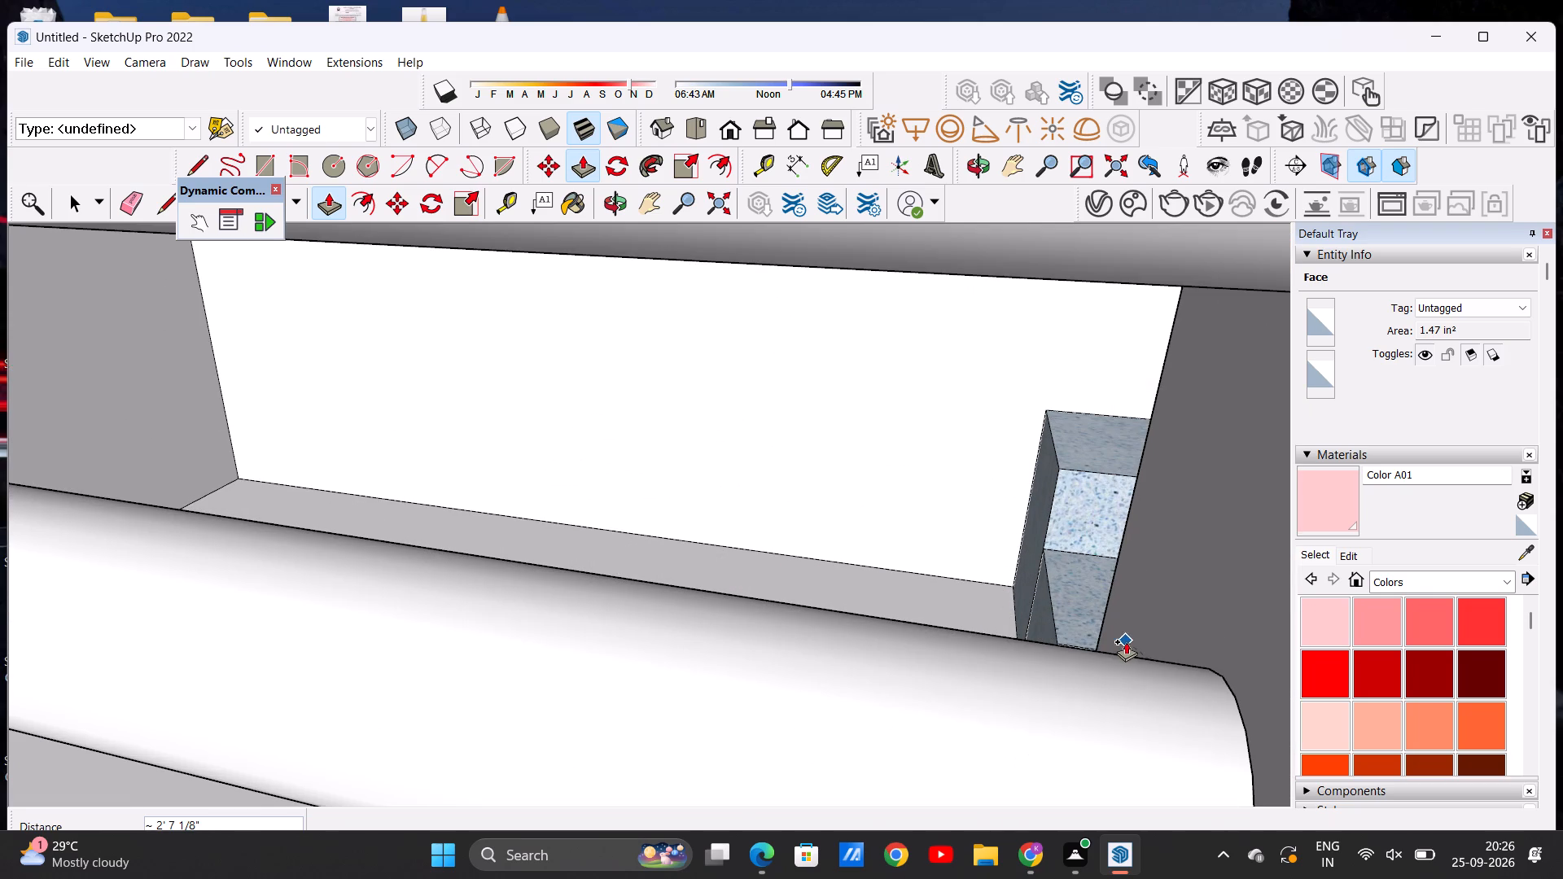
{"action": "left_click", "coordinate": [1142, 641]}
Push/Pull the fourth circle from the top about 2' 7 1/8" to meet the short pillar's side face.
{"action": "scroll", "coordinate": [1119, 598], "scroll_direction": "down", "scroll_amount": 15}
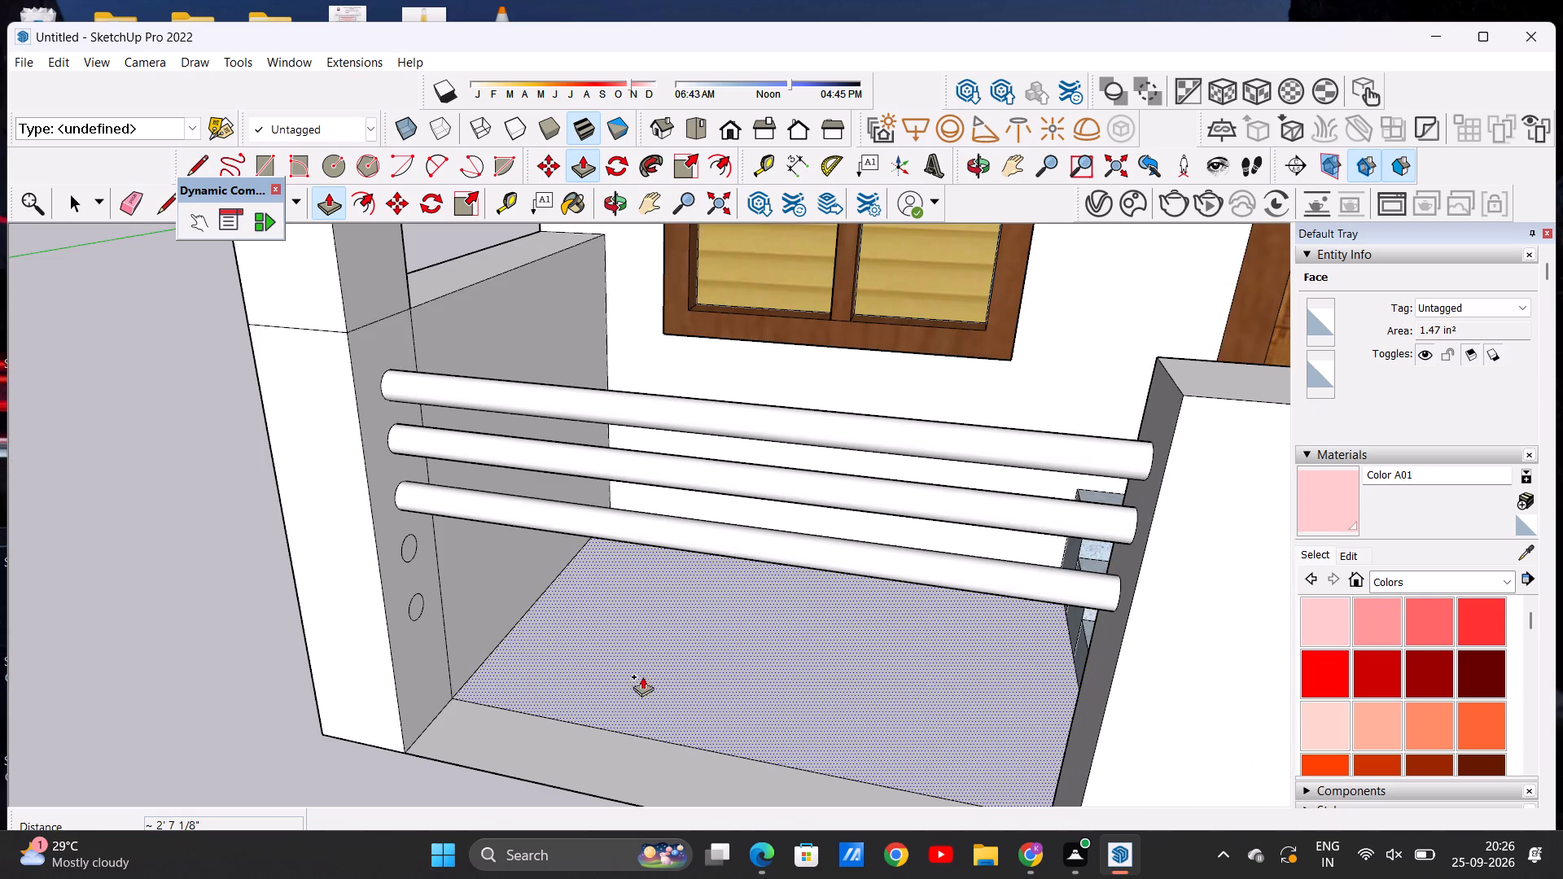
{"action": "scroll", "coordinate": [409, 549], "scroll_direction": "up", "scroll_amount": 5}
{"action": "left_click", "coordinate": [405, 542]}
{"action": "scroll", "coordinate": [648, 629], "scroll_direction": "down", "scroll_amount": 9}
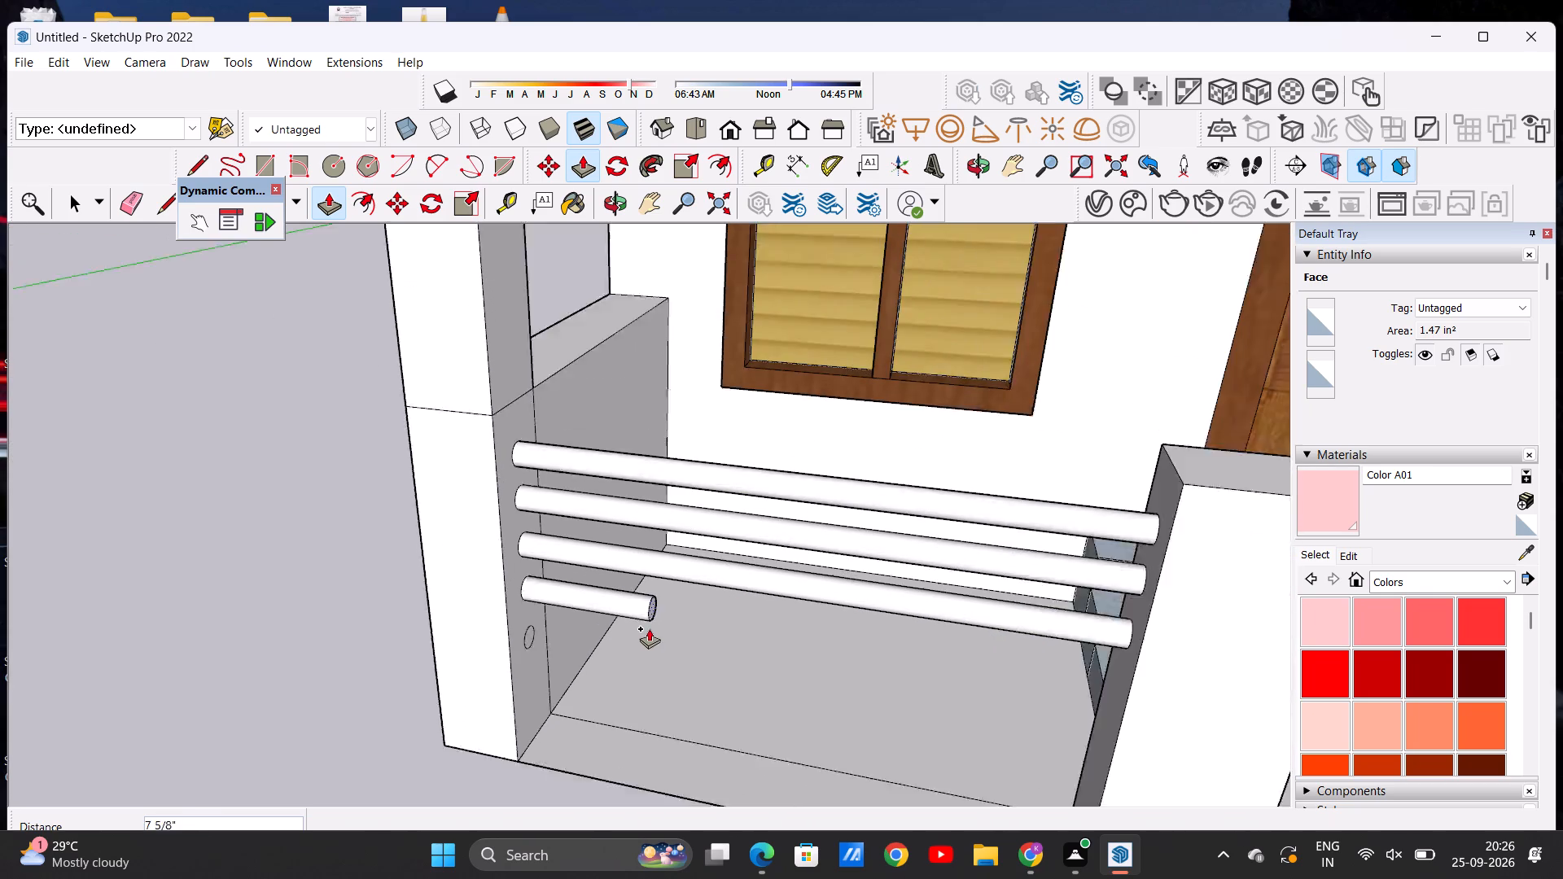
{"action": "scroll", "coordinate": [972, 660], "scroll_direction": "up", "scroll_amount": 11}
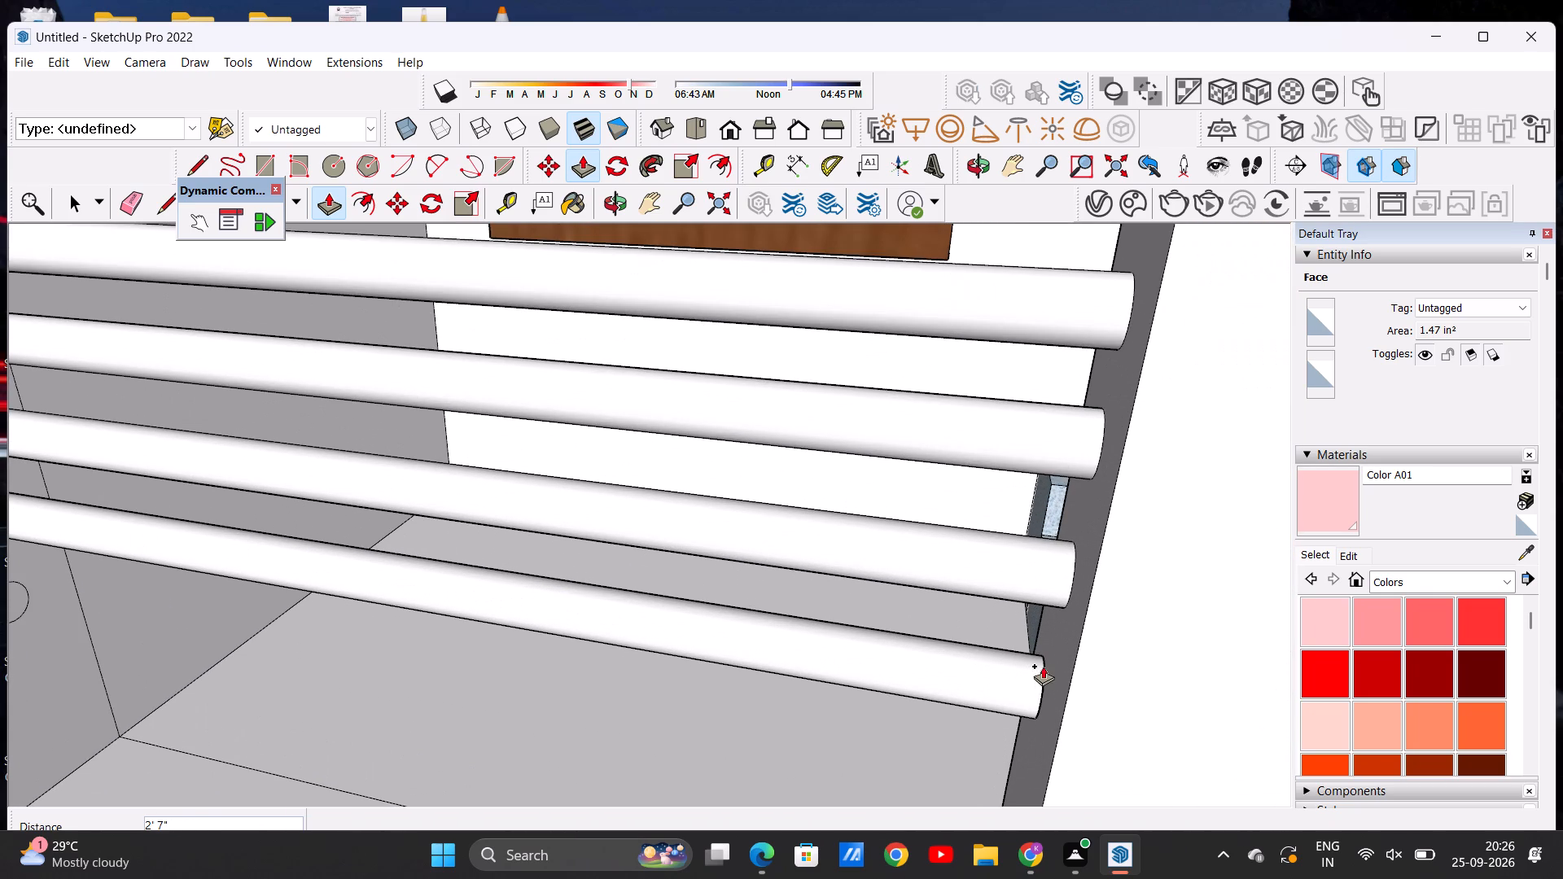
{"action": "left_click", "coordinate": [1052, 658]}
Push/Pull the lowest circle about 2' 7 1/8" to the short pillar as the bottom railing bar.
{"action": "scroll", "coordinate": [989, 624], "scroll_direction": "down", "scroll_amount": 11}
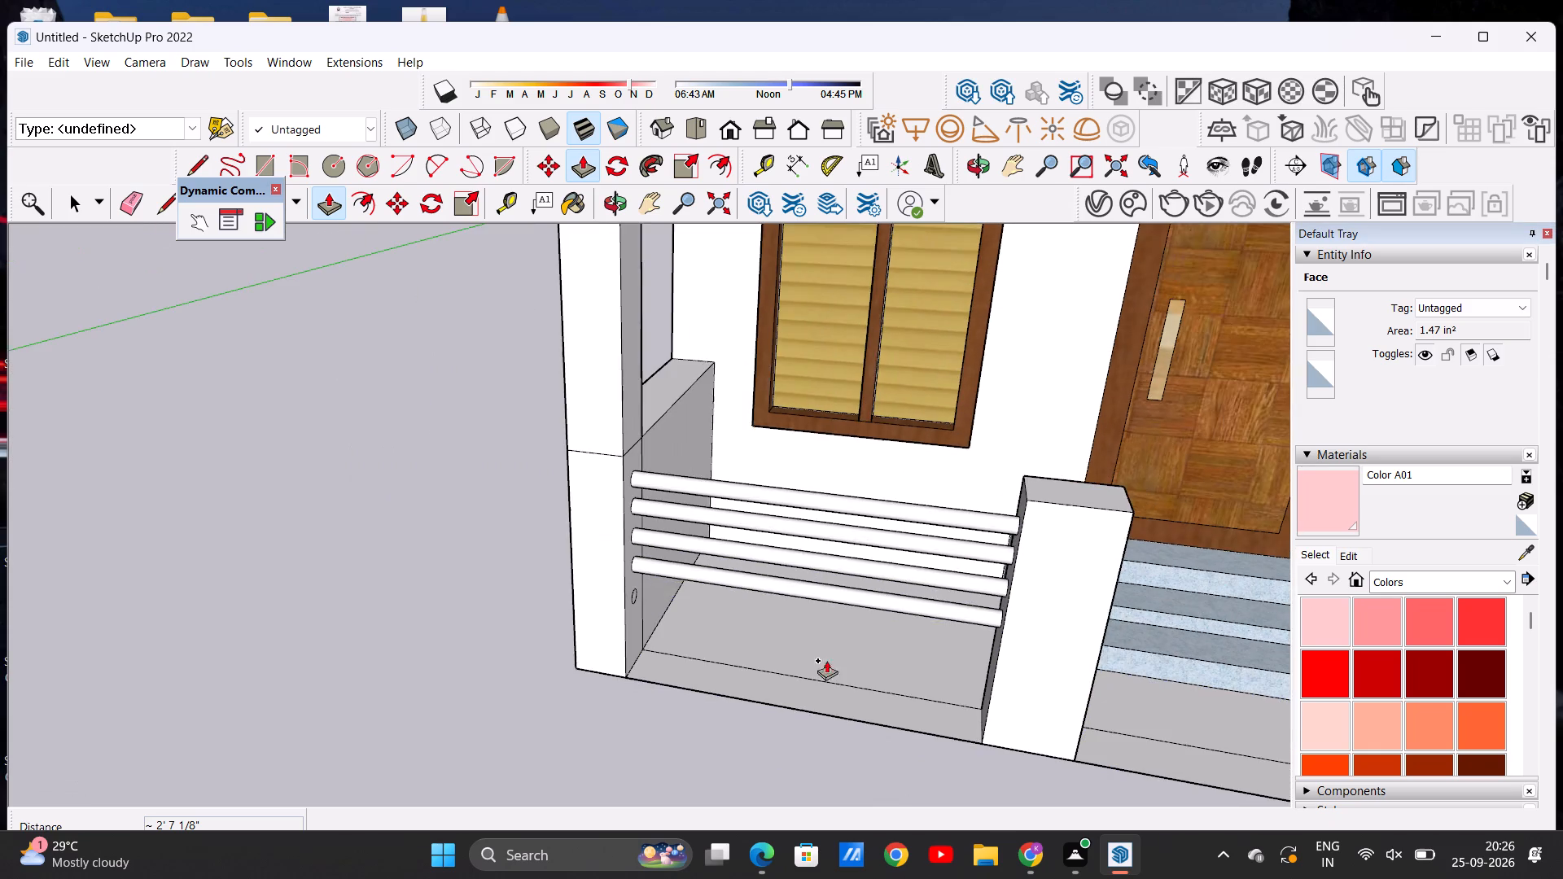
{"action": "scroll", "coordinate": [709, 665], "scroll_direction": "up", "scroll_amount": 11}
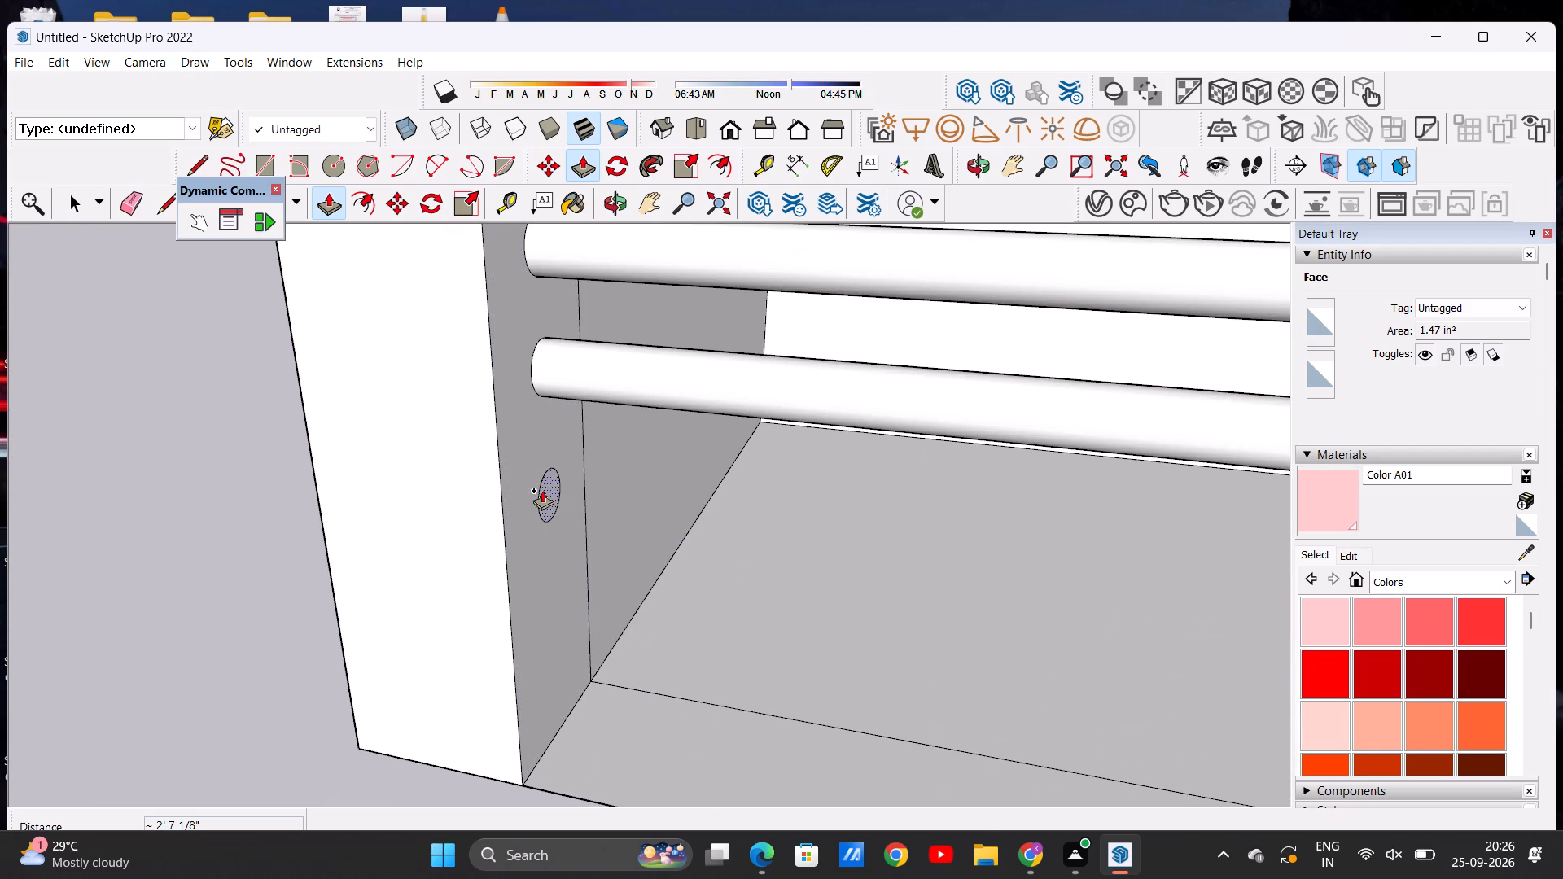
{"action": "left_click", "coordinate": [542, 489]}
{"action": "scroll", "coordinate": [841, 562], "scroll_direction": "down", "scroll_amount": 12}
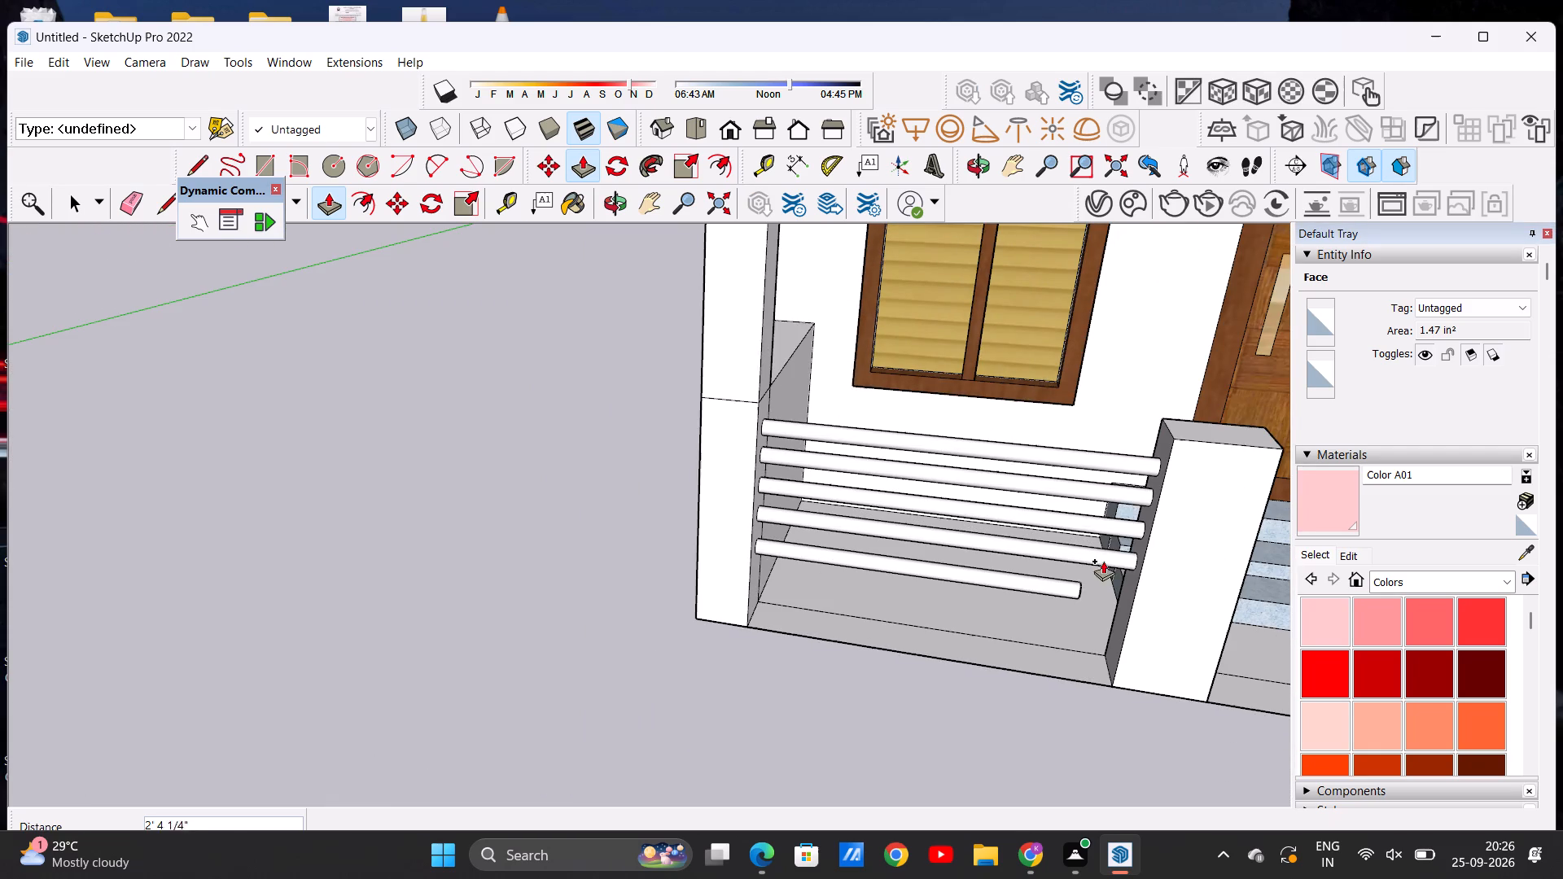
{"action": "scroll", "coordinate": [1125, 588], "scroll_direction": "up", "scroll_amount": 10}
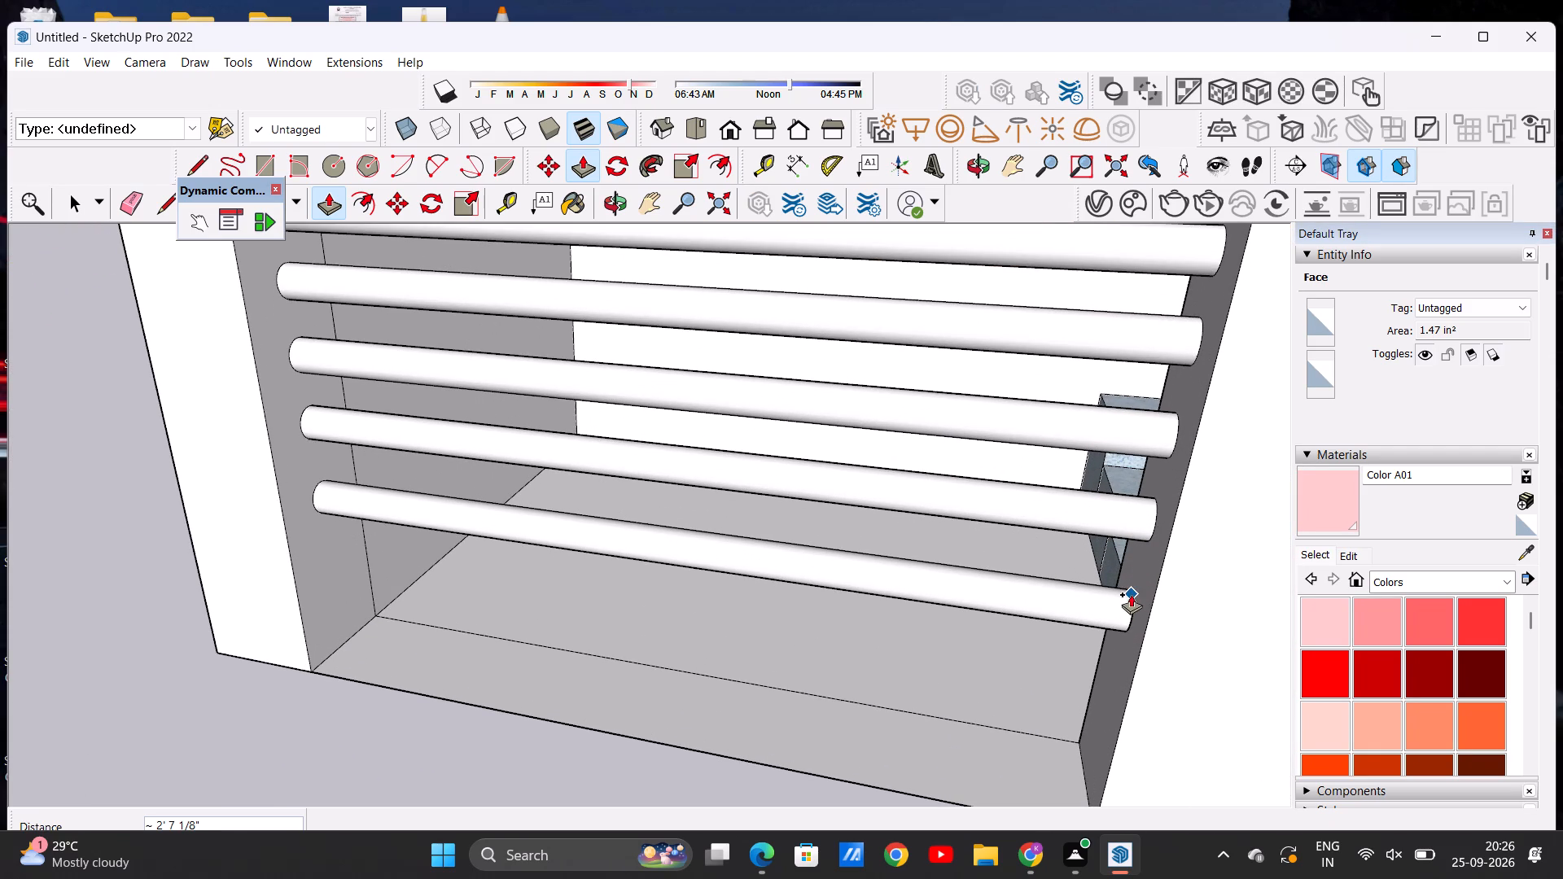
{"action": "left_click", "coordinate": [1131, 594]}
{"action": "key", "text": "space"}
Push/Pull the porch floor's front edge strip between the window-side column and short pillar up about 6 1/8" beneath the bars.
{"action": "scroll", "coordinate": [948, 571], "scroll_direction": "down", "scroll_amount": 6}
{"action": "middle_click_drag", "start_coordinate": [936, 712], "coordinate": [946, 676]}
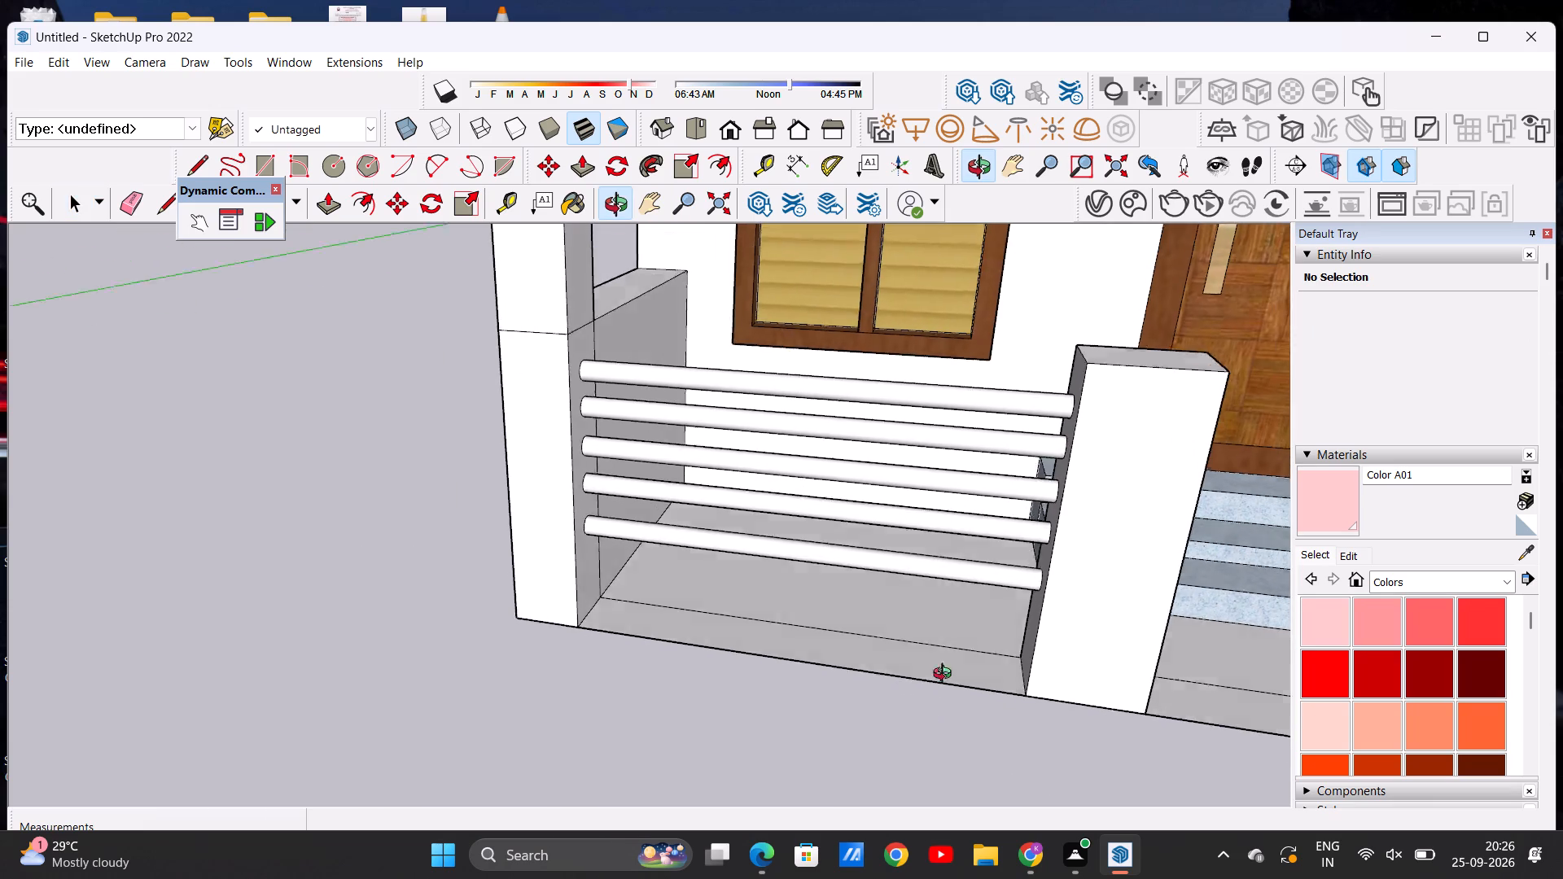
{"action": "middle_click_drag", "start_coordinate": [946, 676], "coordinate": [930, 603]}
{"action": "scroll", "coordinate": [924, 609], "scroll_direction": "down", "scroll_amount": 3}
{"action": "middle_click_drag", "start_coordinate": [792, 667], "coordinate": [874, 763]}
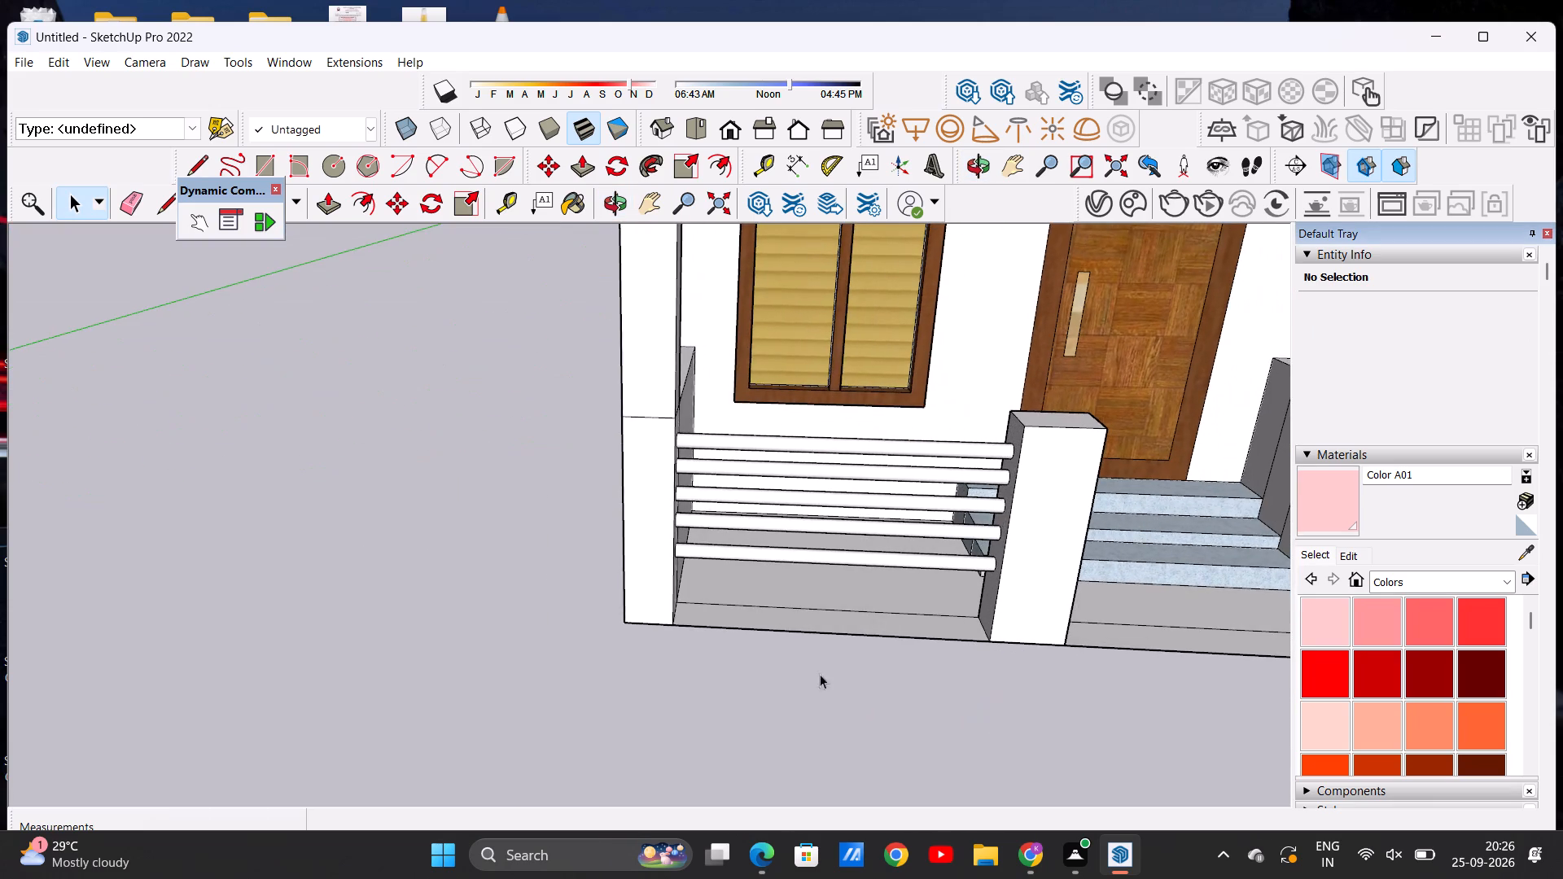
{"action": "scroll", "coordinate": [834, 661], "scroll_direction": "up", "scroll_amount": 3}
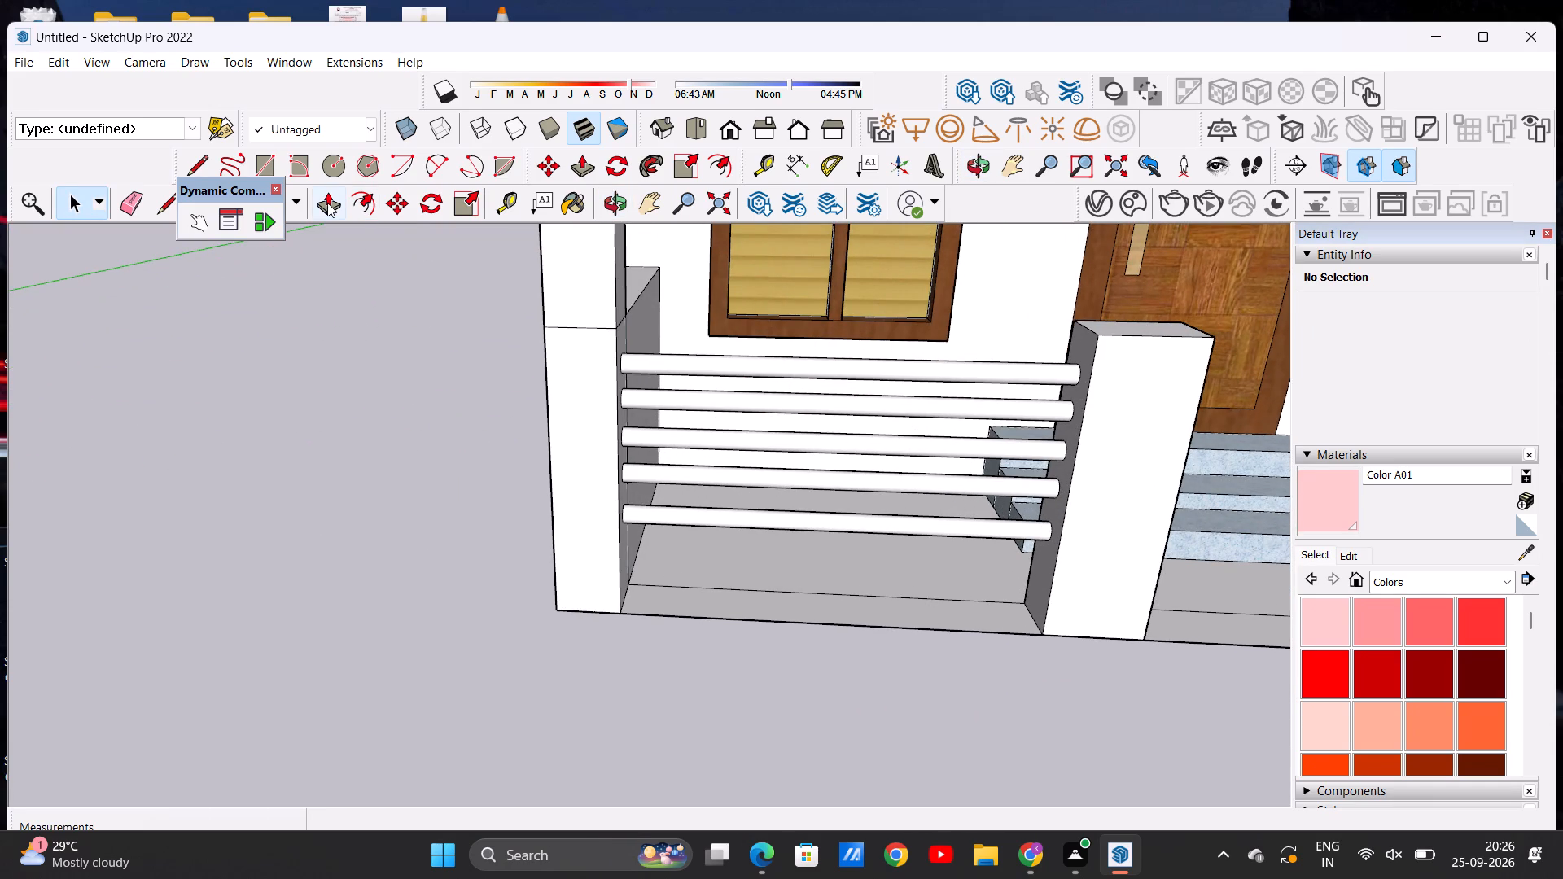
{"action": "left_click", "coordinate": [327, 203]}
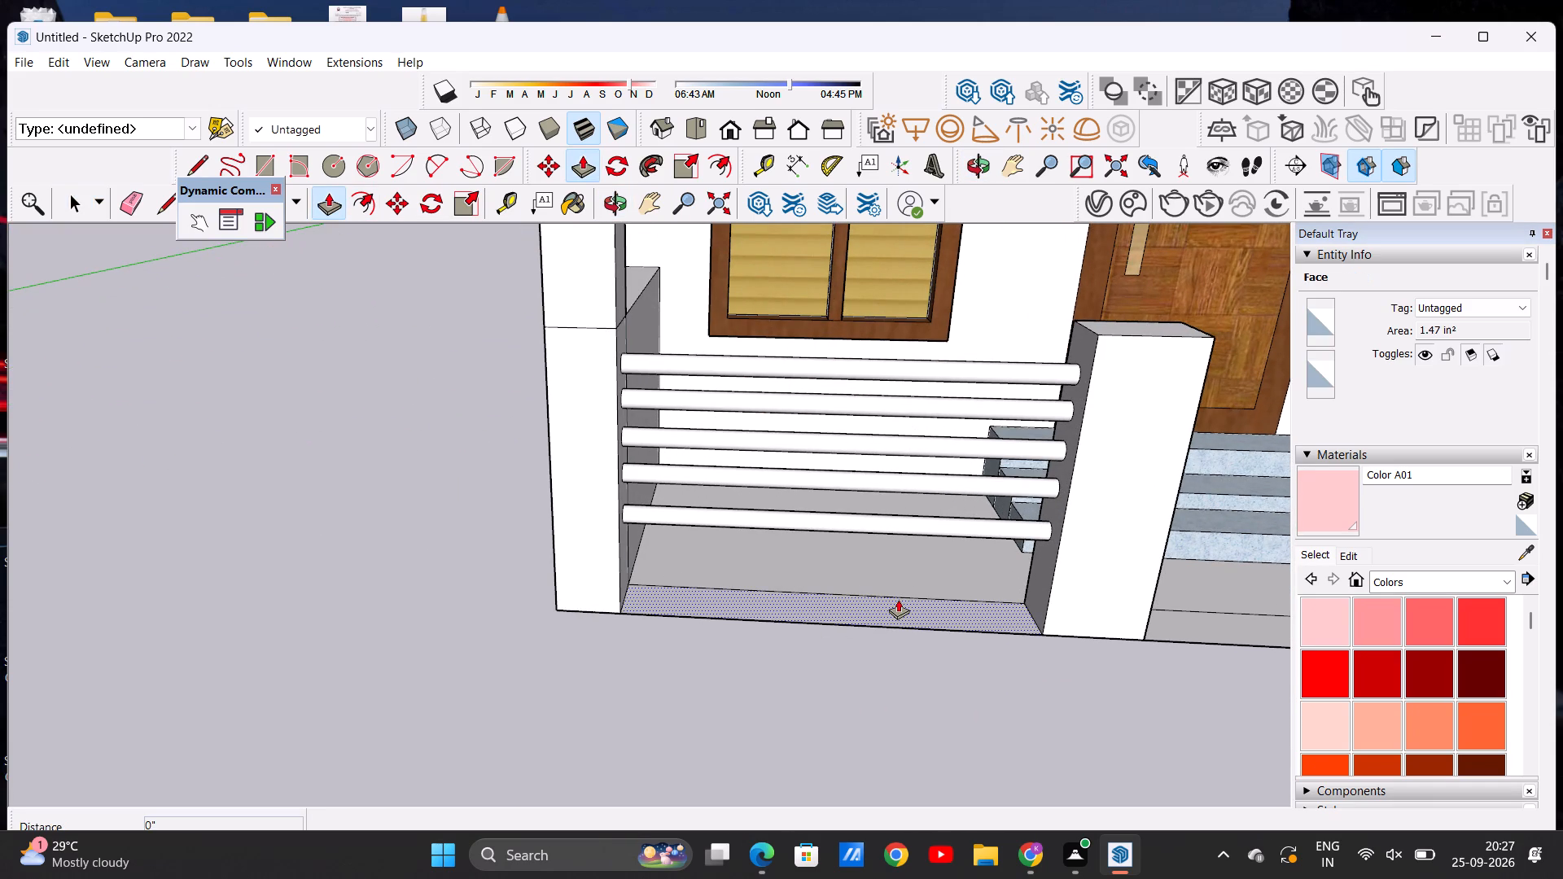
{"action": "left_click", "coordinate": [898, 599]}
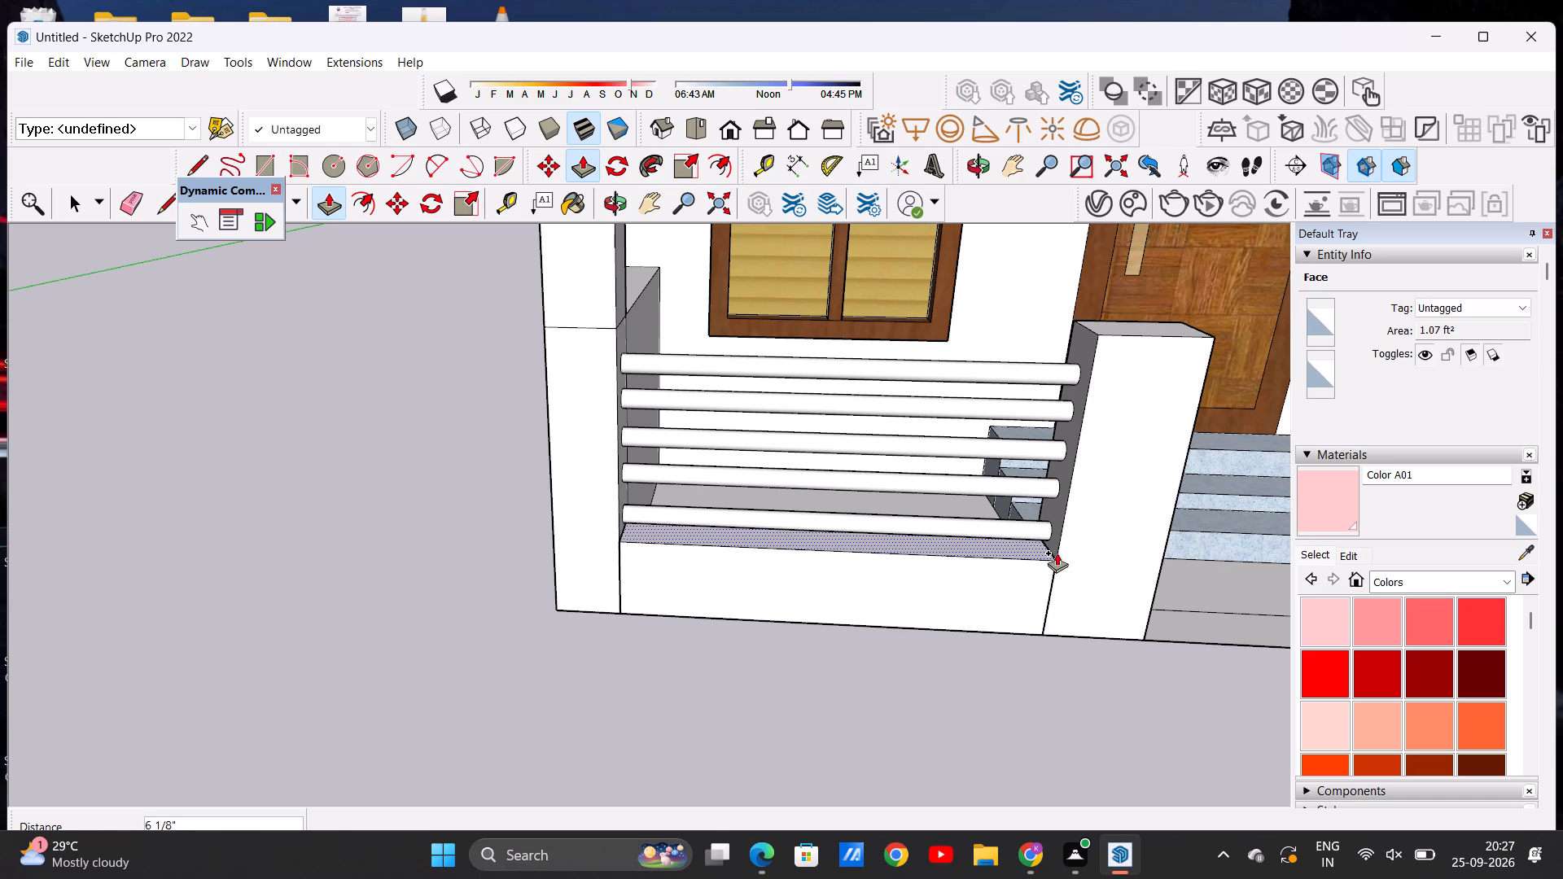
{"action": "left_click", "coordinate": [1056, 551]}
{"action": "key", "text": "space"}
Examine the porch front with its railing bars and low base wall from several angles.
{"action": "middle_click_drag", "start_coordinate": [855, 647], "coordinate": [807, 579]}
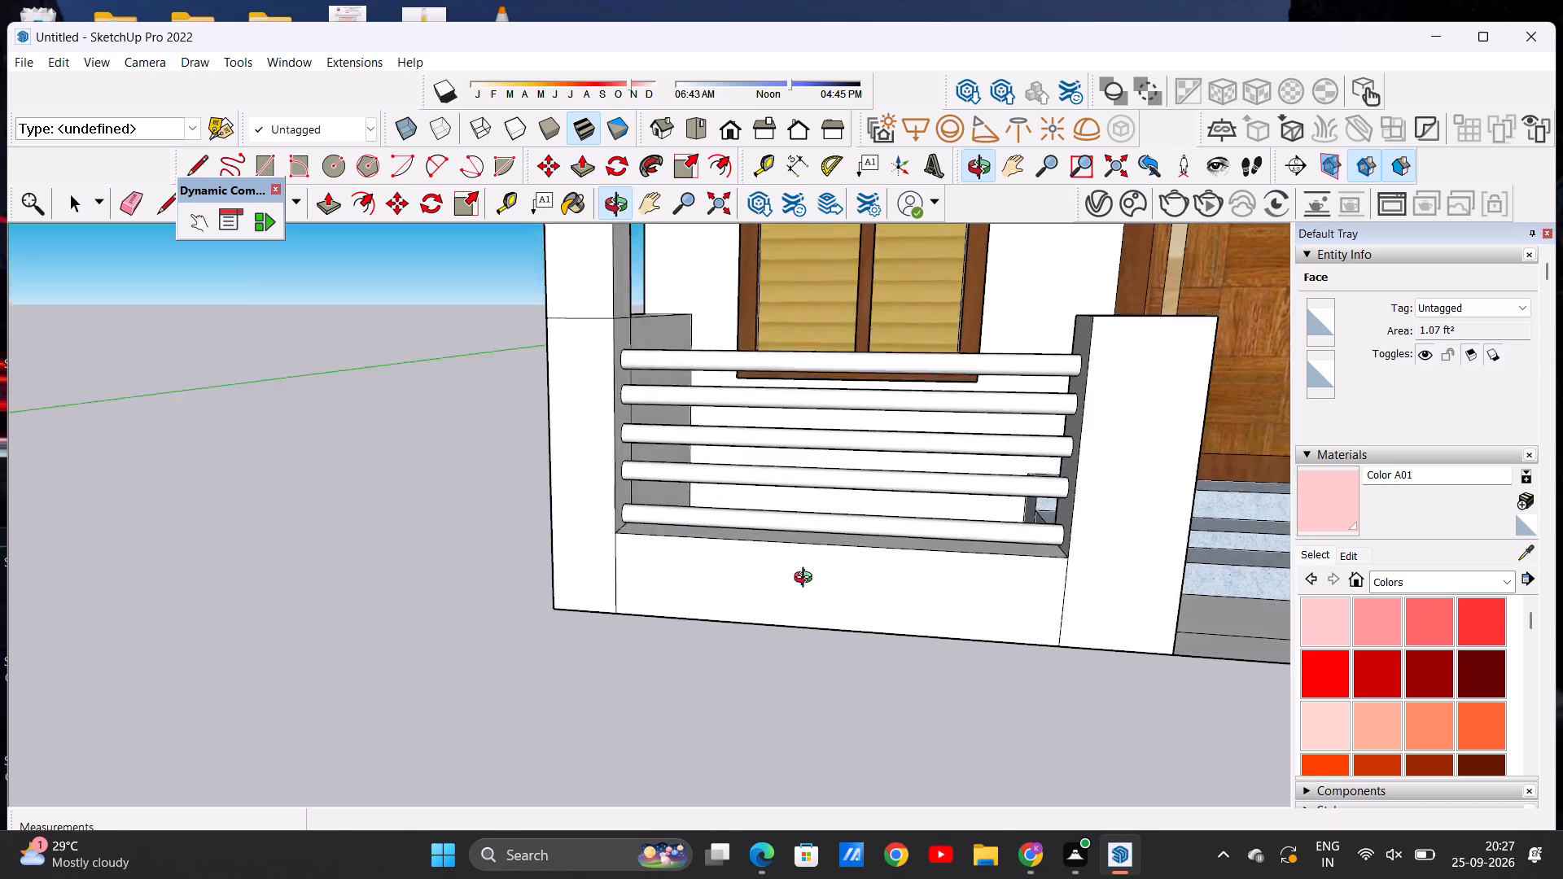
{"action": "middle_click_drag", "start_coordinate": [807, 579], "coordinate": [786, 553]}
{"action": "scroll", "coordinate": [781, 550], "scroll_direction": "down", "scroll_amount": 7}
{"action": "scroll", "coordinate": [692, 590], "scroll_direction": "up", "scroll_amount": 1}
{"action": "middle_click_drag", "start_coordinate": [692, 590], "coordinate": [748, 619]}
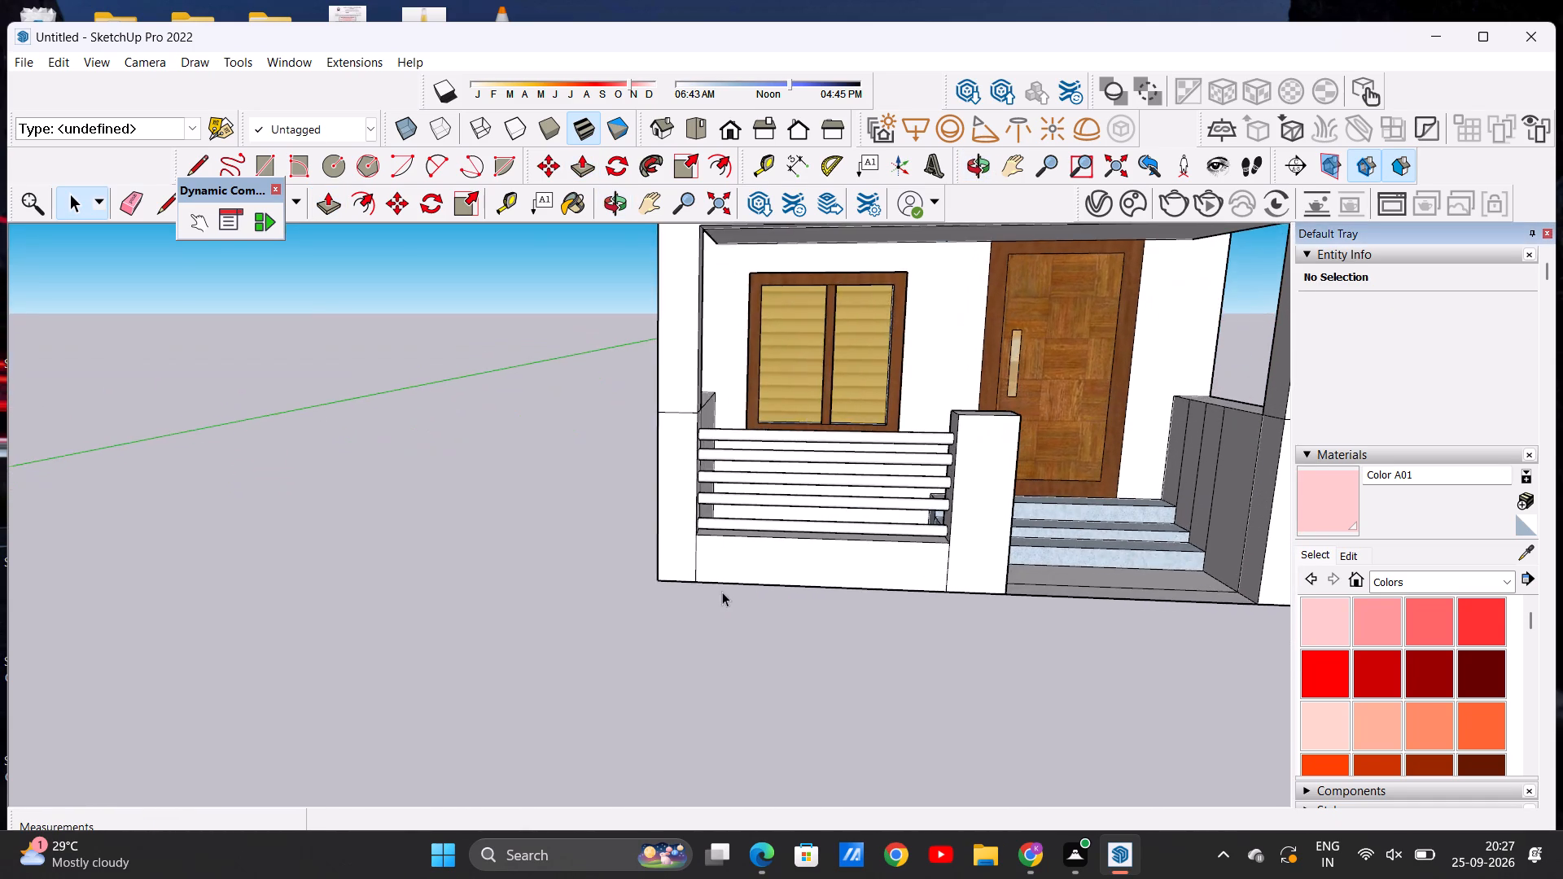
{"action": "scroll", "coordinate": [722, 592], "scroll_direction": "down", "scroll_amount": 10}
{"action": "scroll", "coordinate": [905, 550], "scroll_direction": "up", "scroll_amount": 7}
{"action": "middle_click_drag", "start_coordinate": [702, 531], "coordinate": [805, 536]}
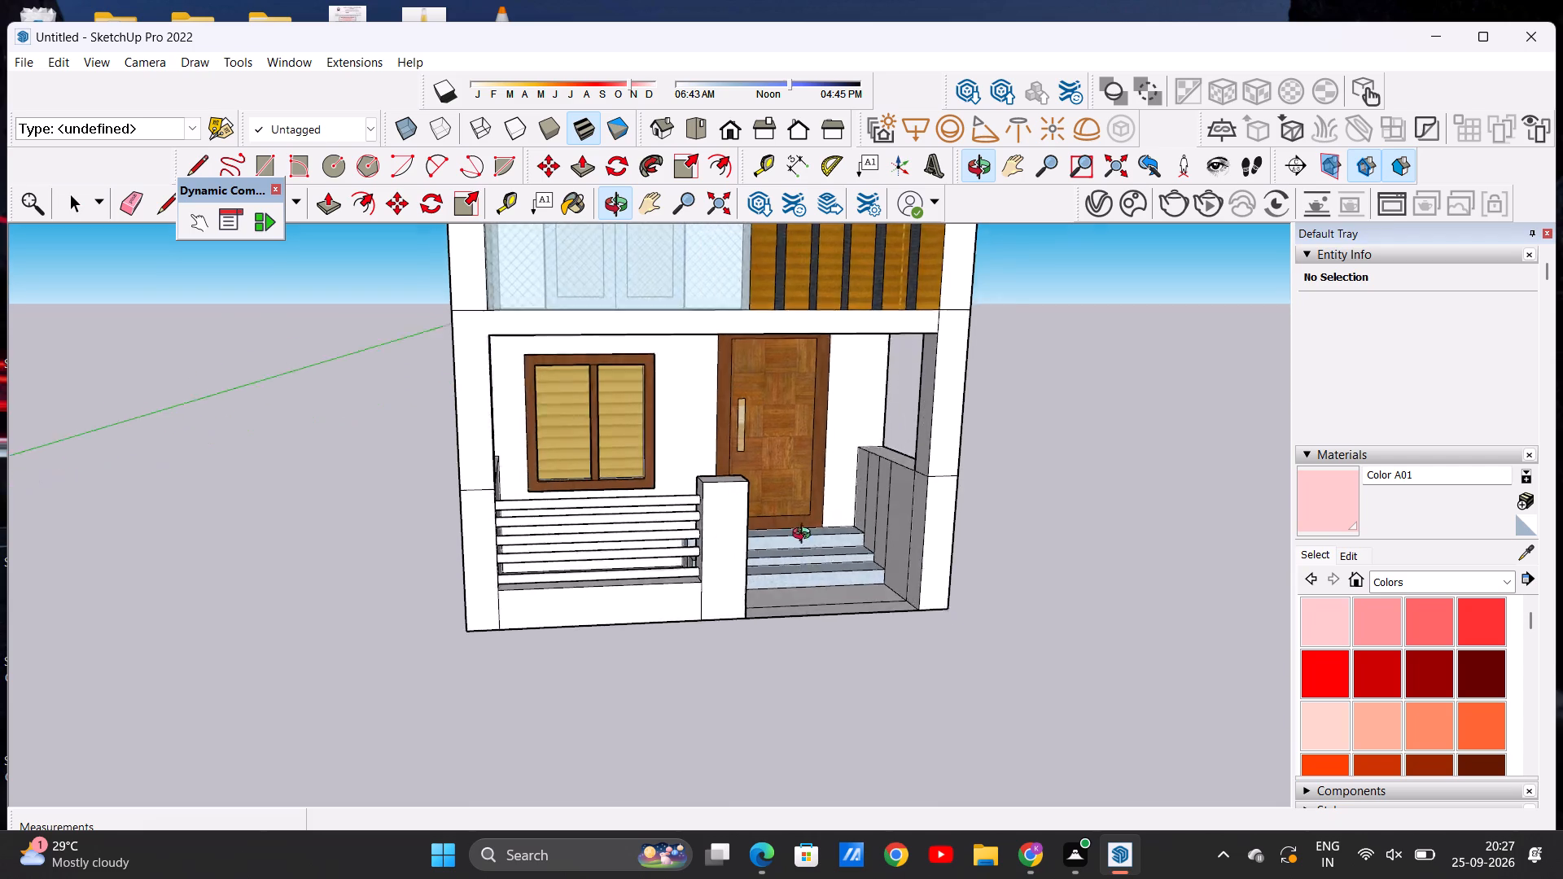
{"action": "middle_click_drag", "start_coordinate": [805, 536], "coordinate": [804, 556]}
{"action": "middle_click_drag", "start_coordinate": [719, 572], "coordinate": [641, 578]}
Erase the two vertical seam lines on the porch base wall's front, at the window-side column and the short pillar.
{"action": "scroll", "coordinate": [681, 572], "scroll_direction": "up", "scroll_amount": 3}
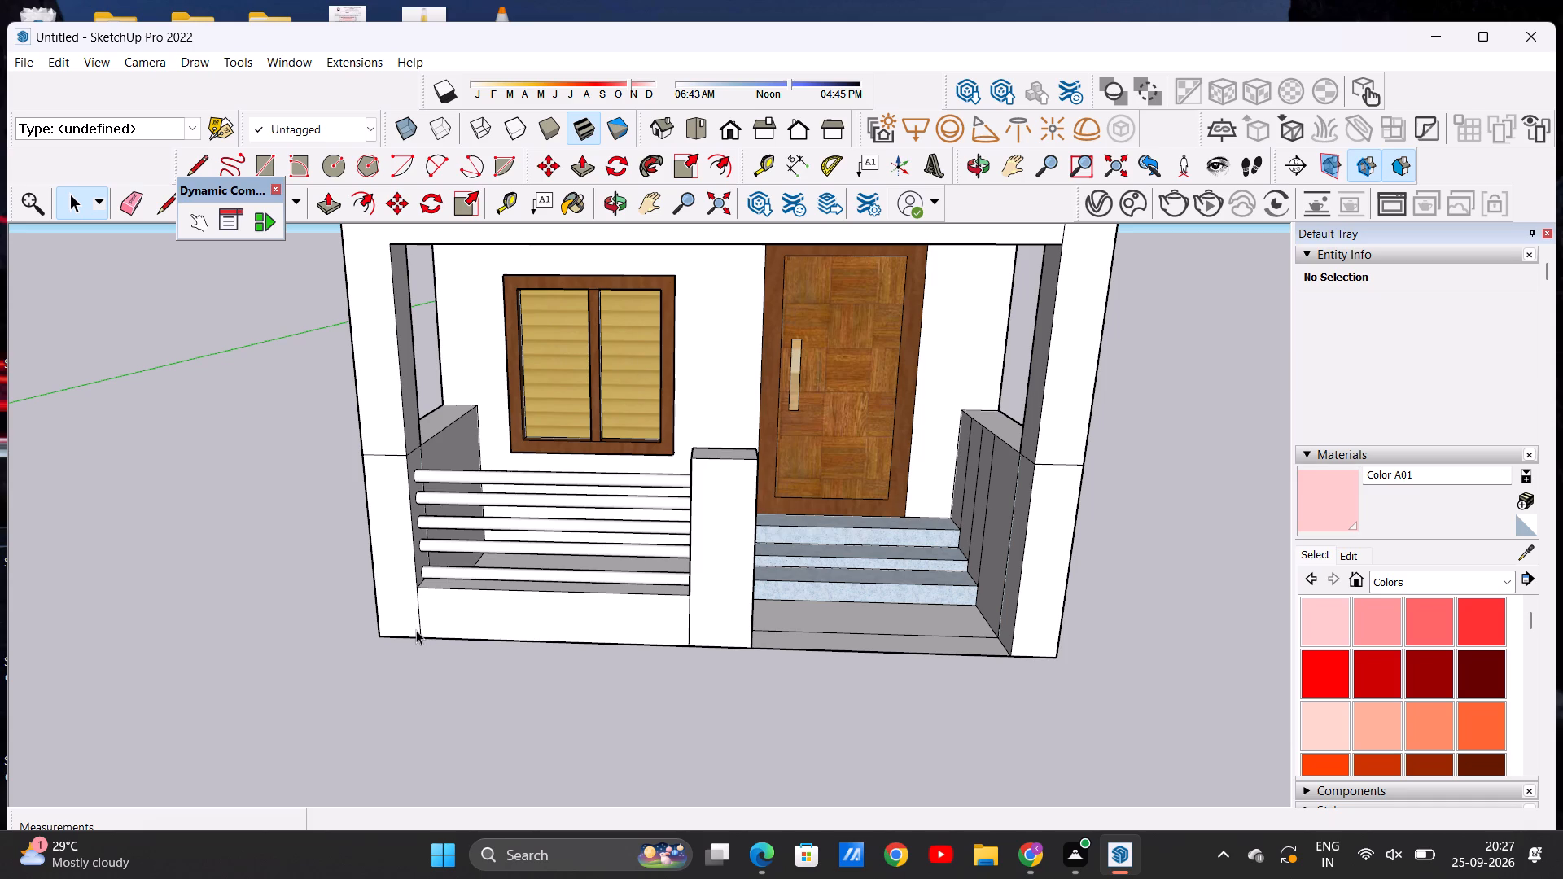
{"action": "scroll", "coordinate": [416, 630], "scroll_direction": "up", "scroll_amount": 4}
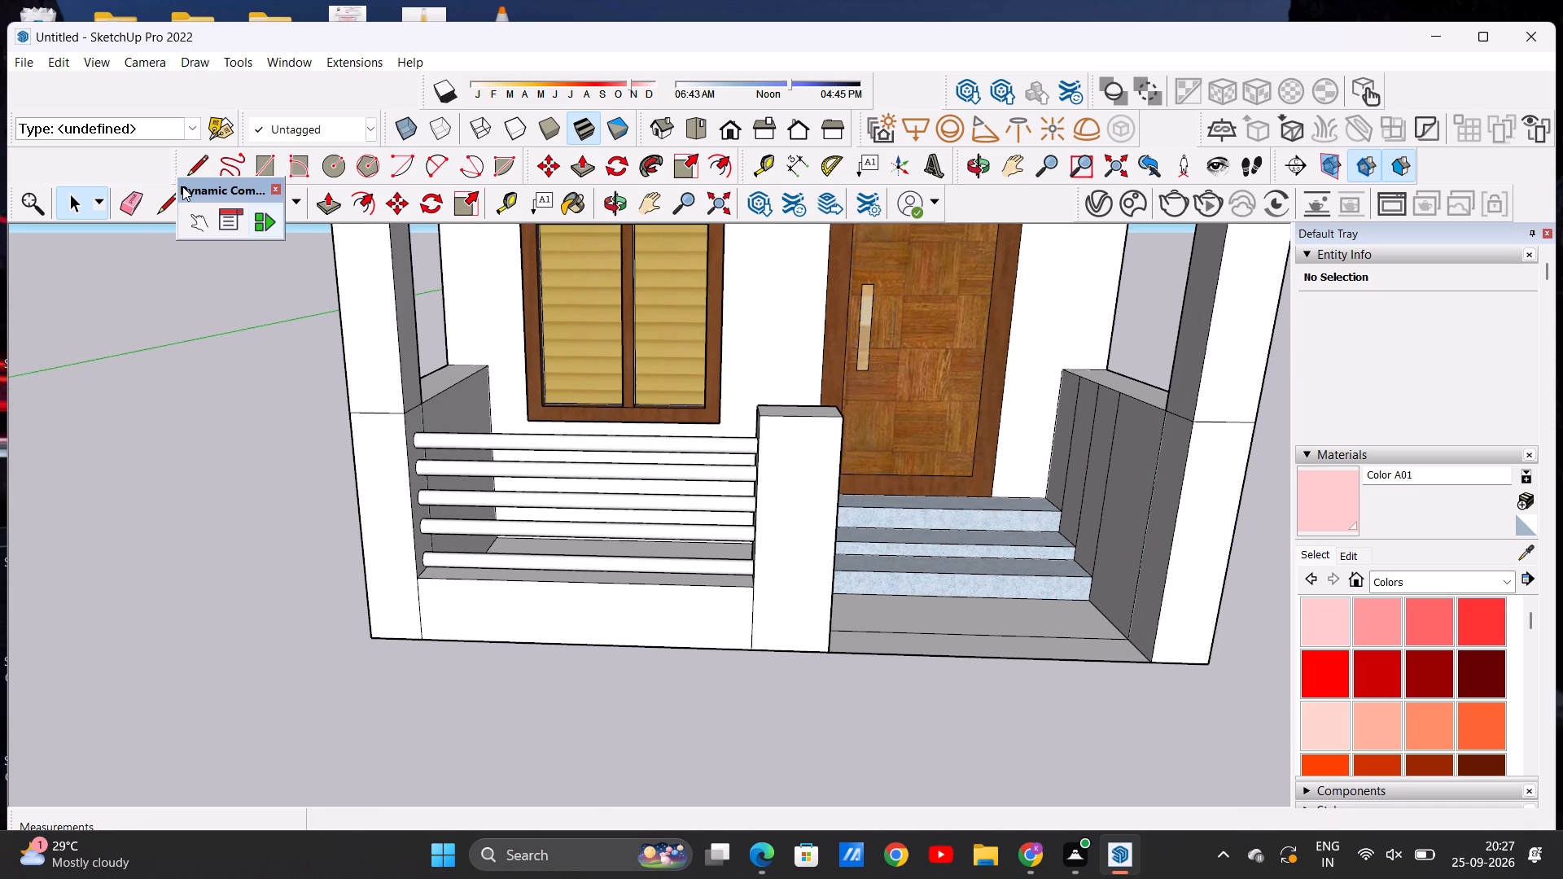
{"action": "left_click", "coordinate": [133, 217]}
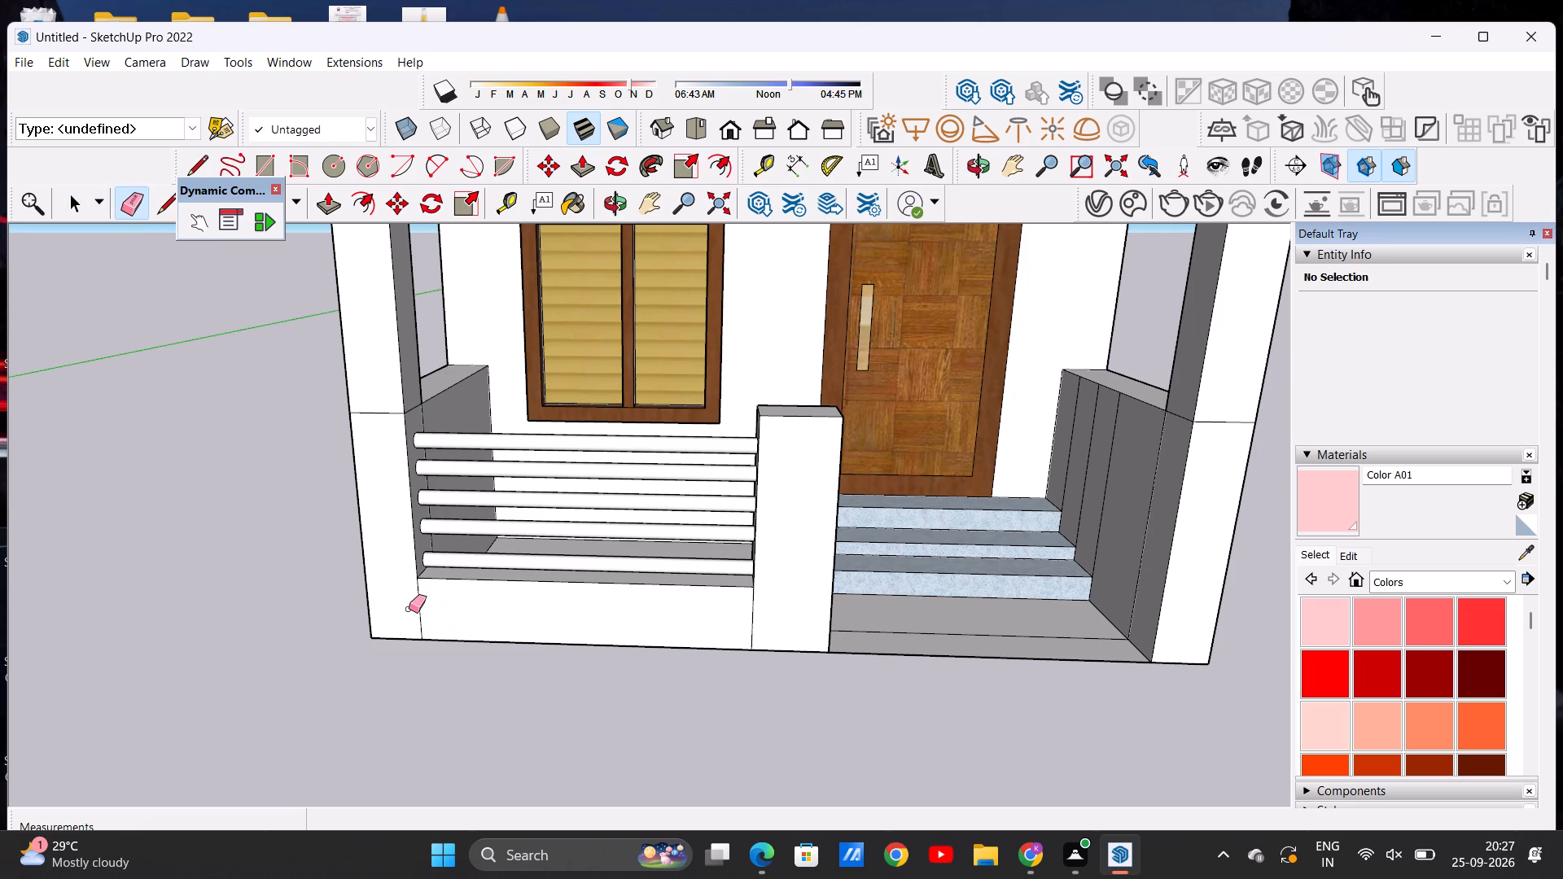
{"action": "left_click_drag", "start_coordinate": [409, 609], "coordinate": [431, 608]}
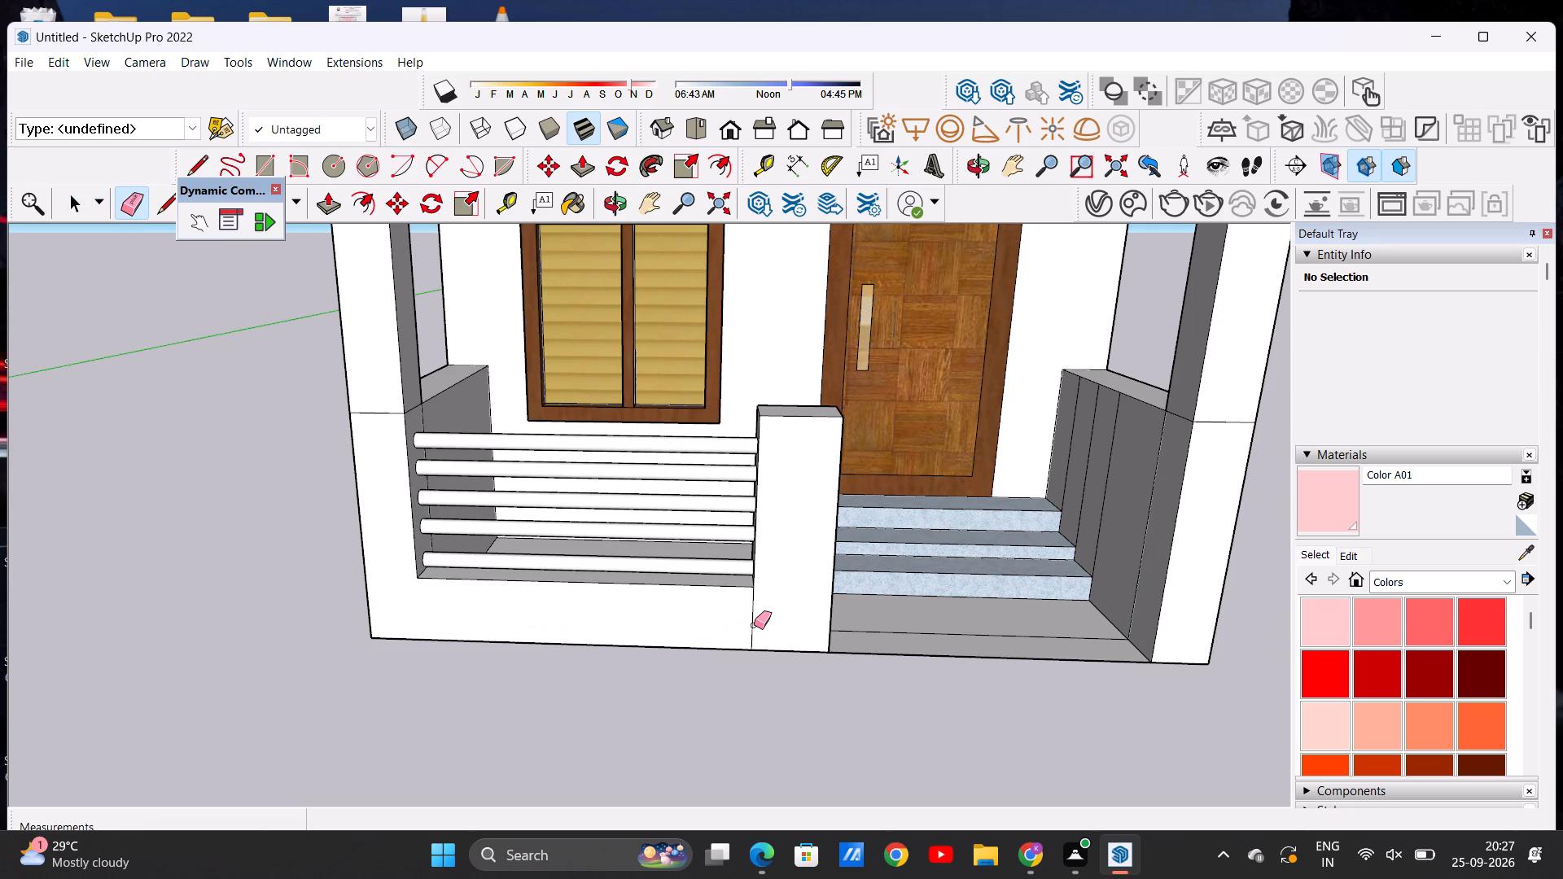
{"action": "left_click_drag", "start_coordinate": [742, 619], "coordinate": [765, 619]}
Draw a vertical line about 6 1/4" long from the base wall's top corner at the short pillar down to its bottom edge.
{"action": "left_click", "coordinate": [200, 164]}
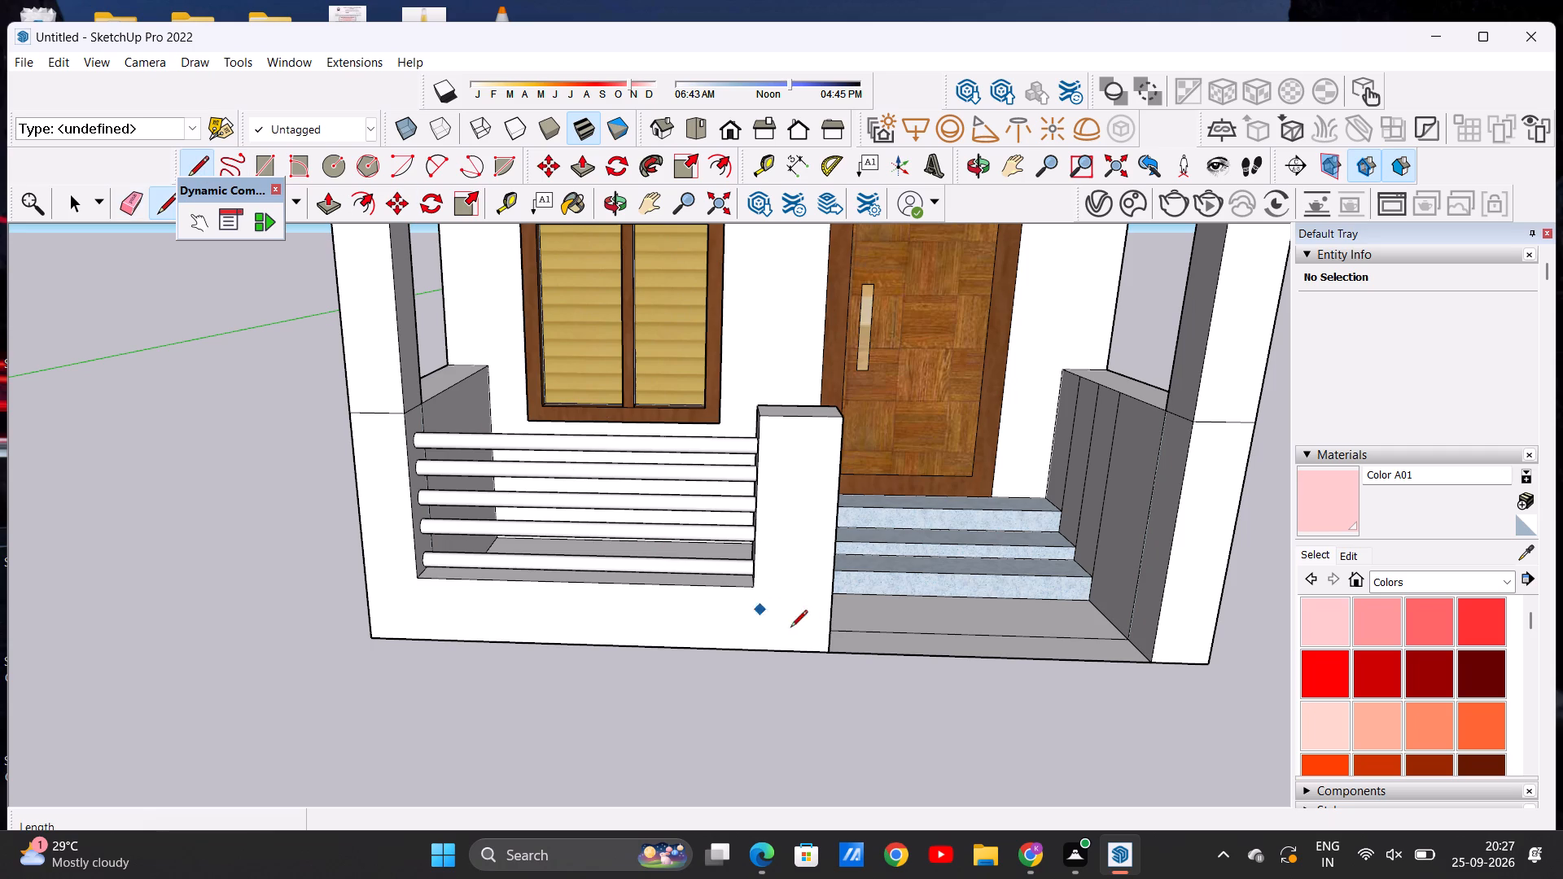
{"action": "left_click", "coordinate": [751, 588]}
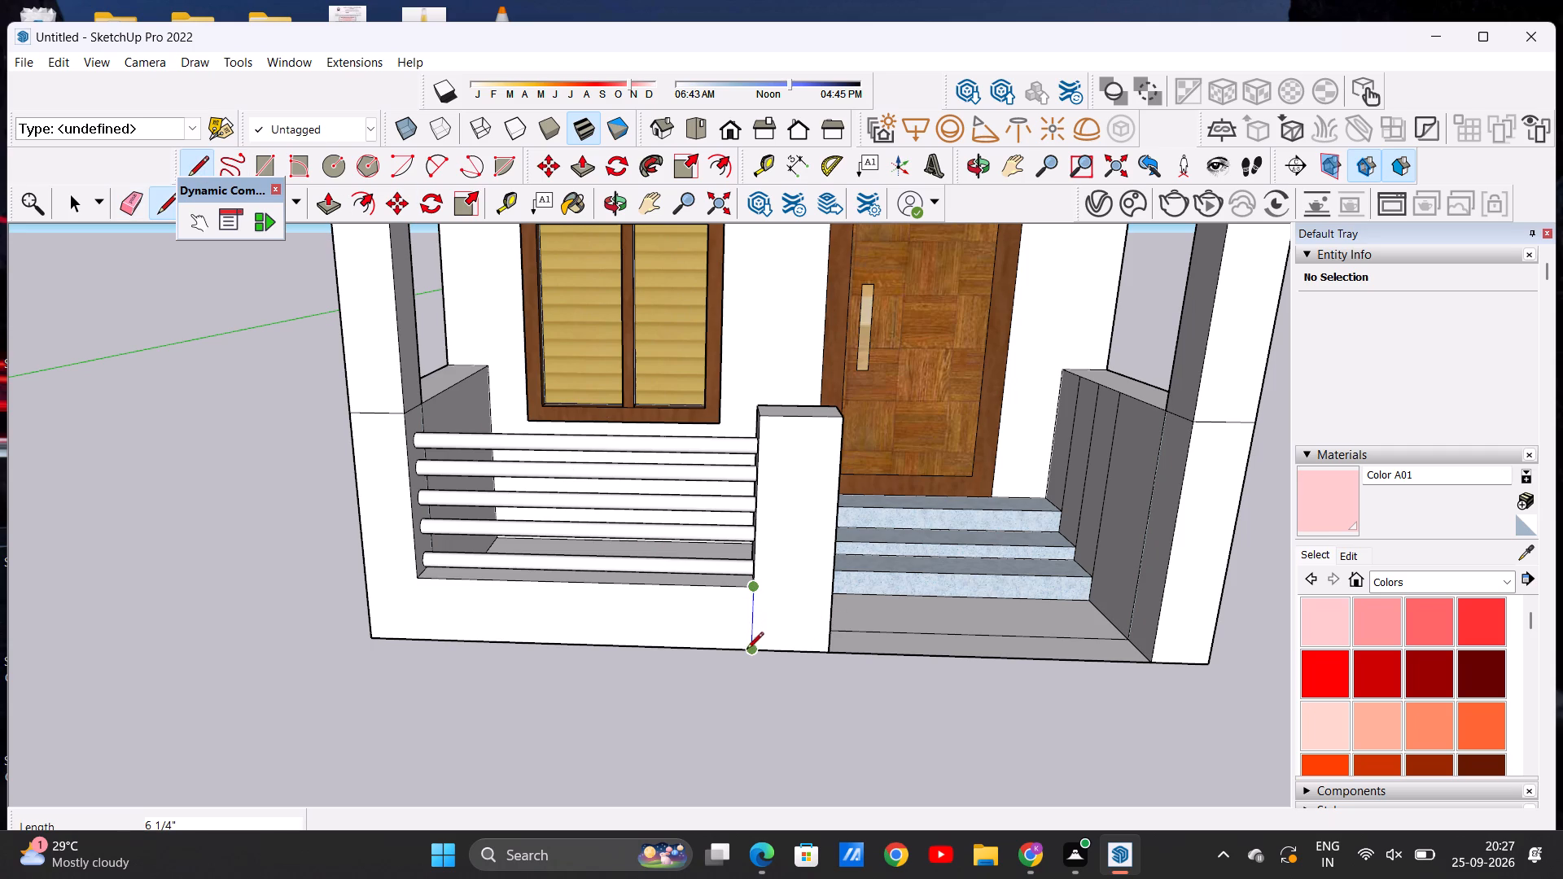
{"action": "left_click", "coordinate": [746, 652]}
{"action": "key", "text": "space"}
Draw a circle of about 7/16" radius near the top of the short pillar's step-side face.
{"action": "scroll", "coordinate": [720, 628], "scroll_direction": "down", "scroll_amount": 5}
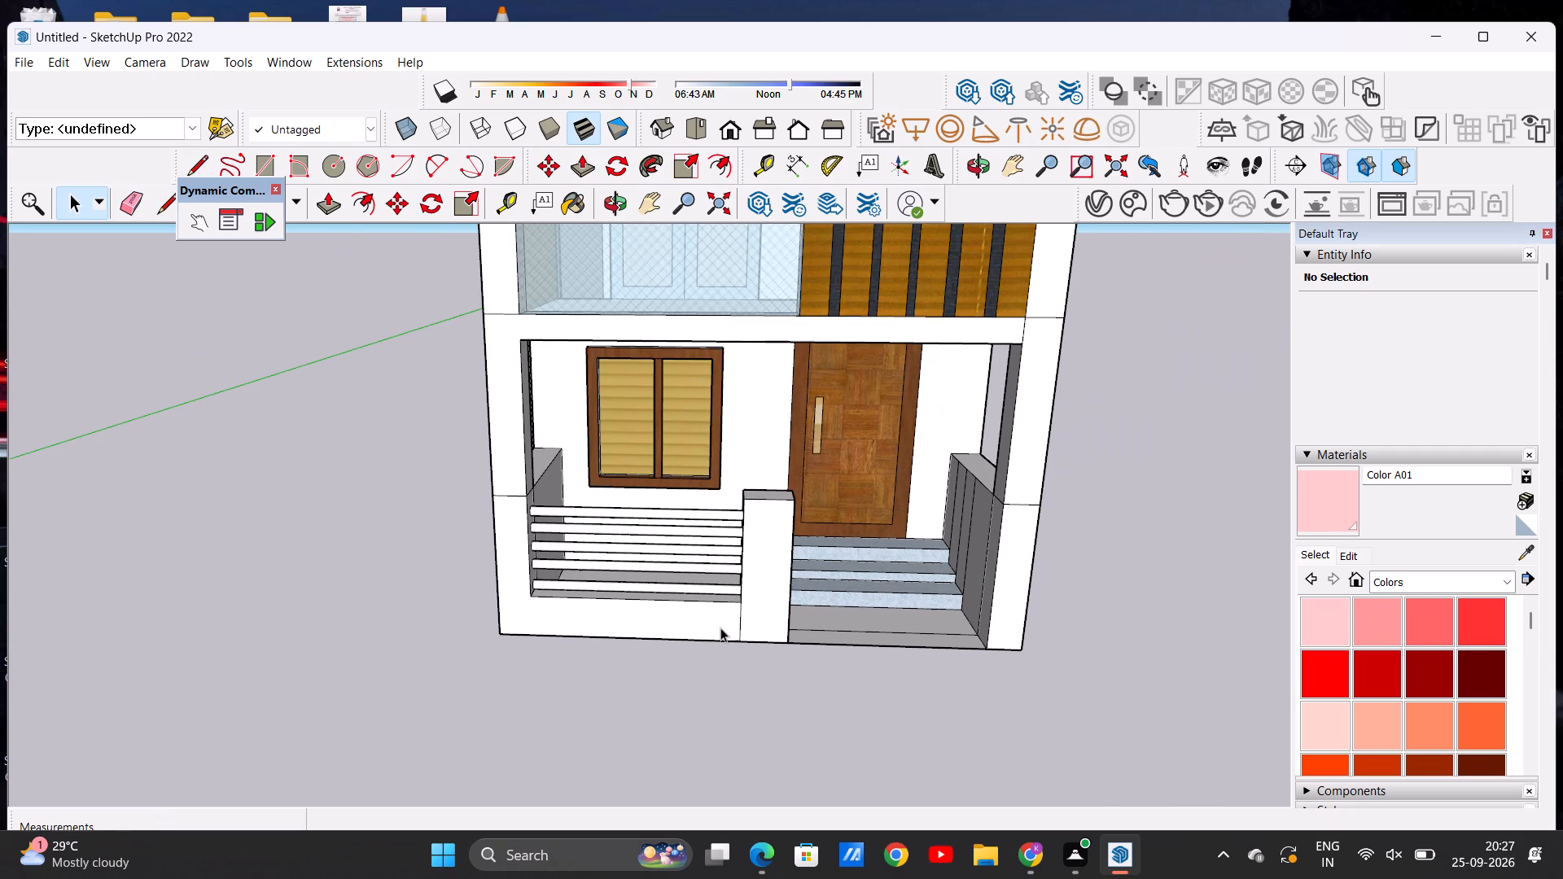
{"action": "middle_click_drag", "start_coordinate": [767, 668], "coordinate": [740, 628]}
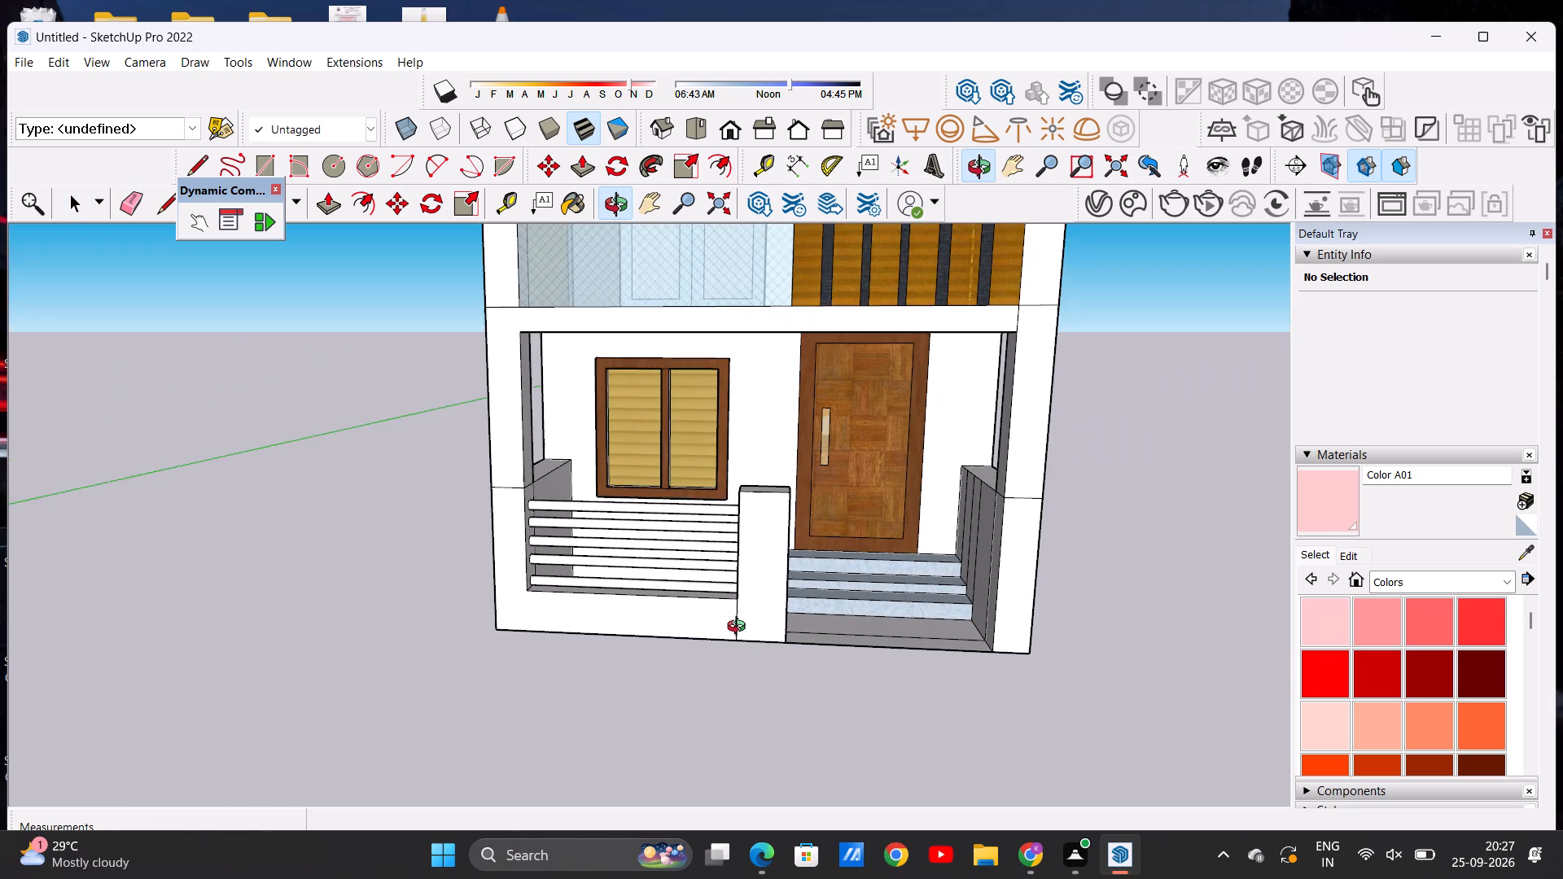
{"action": "middle_click_drag", "start_coordinate": [740, 628], "coordinate": [670, 656]}
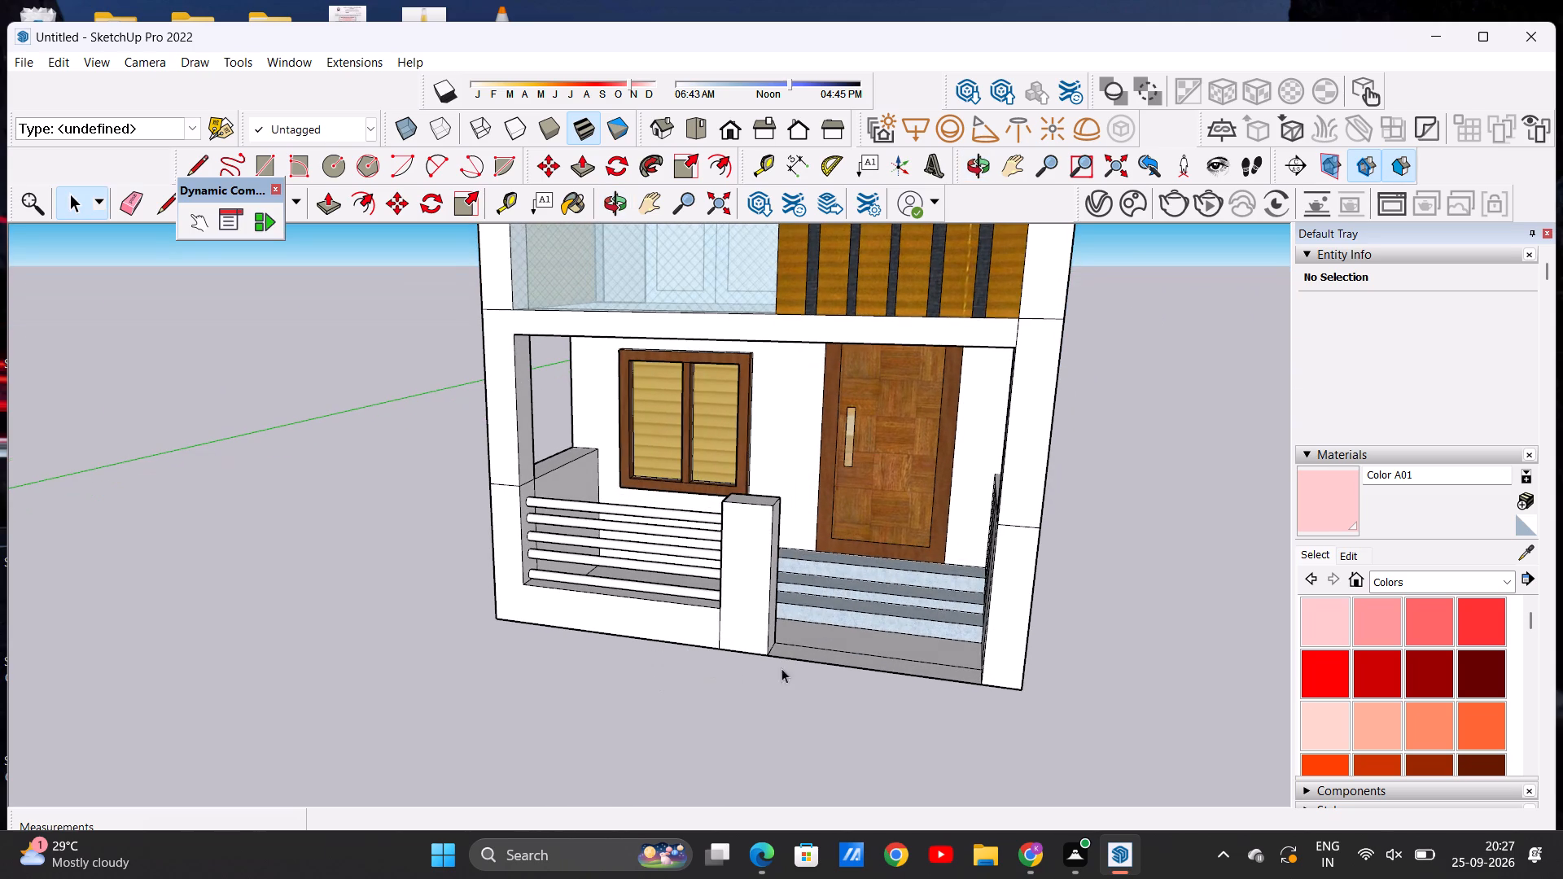
{"action": "middle_click_drag", "start_coordinate": [796, 663], "coordinate": [651, 687]}
{"action": "scroll", "coordinate": [774, 536], "scroll_direction": "up", "scroll_amount": 4}
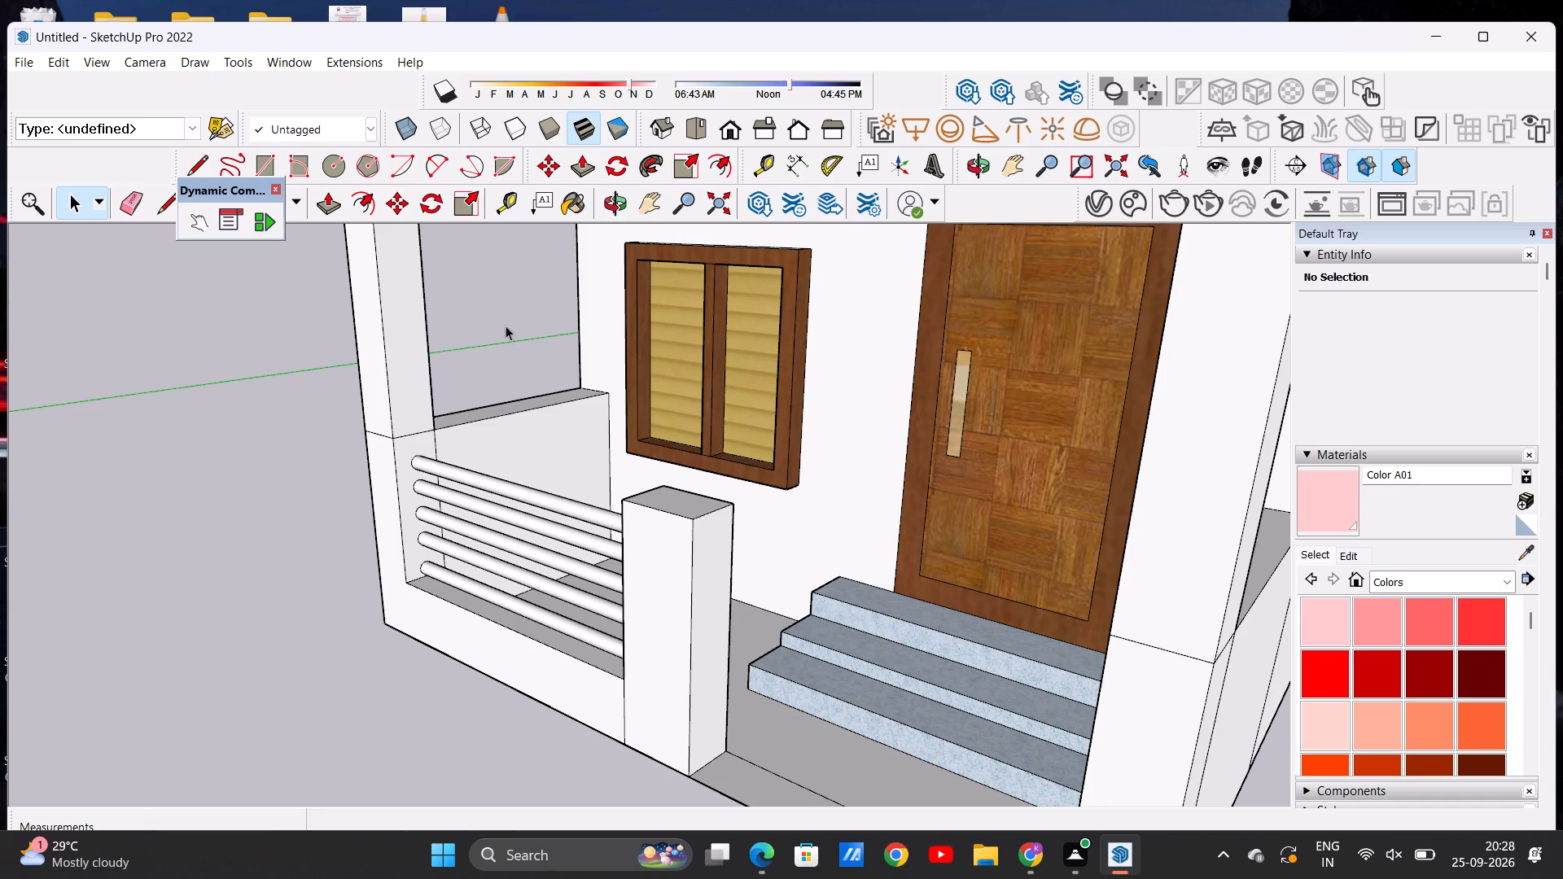
{"action": "left_click", "coordinate": [330, 161]}
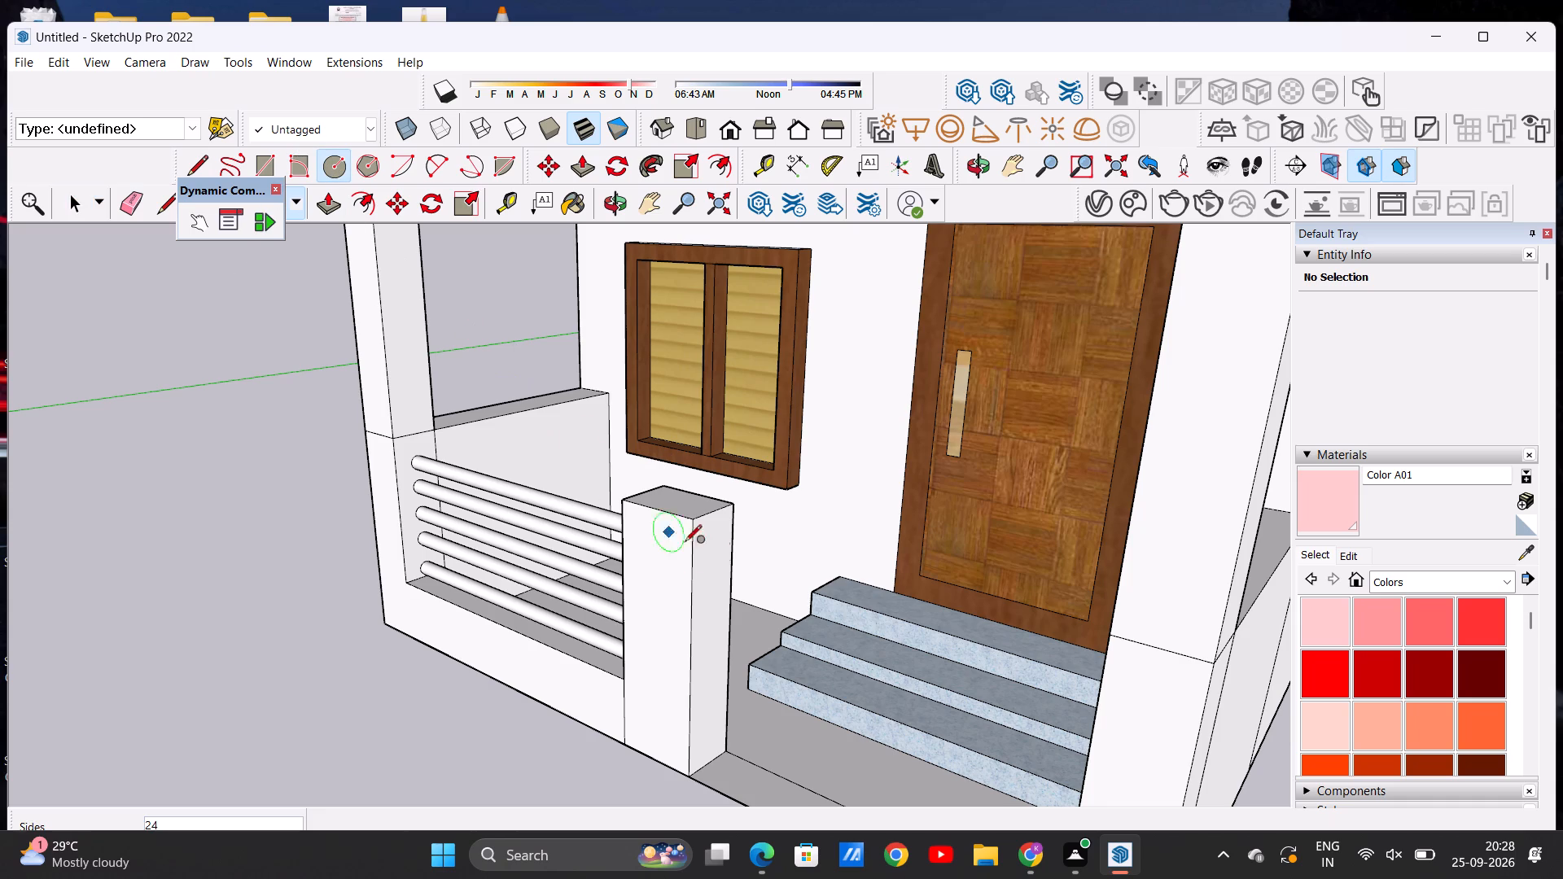
{"action": "scroll", "coordinate": [726, 555], "scroll_direction": "up", "scroll_amount": 9}
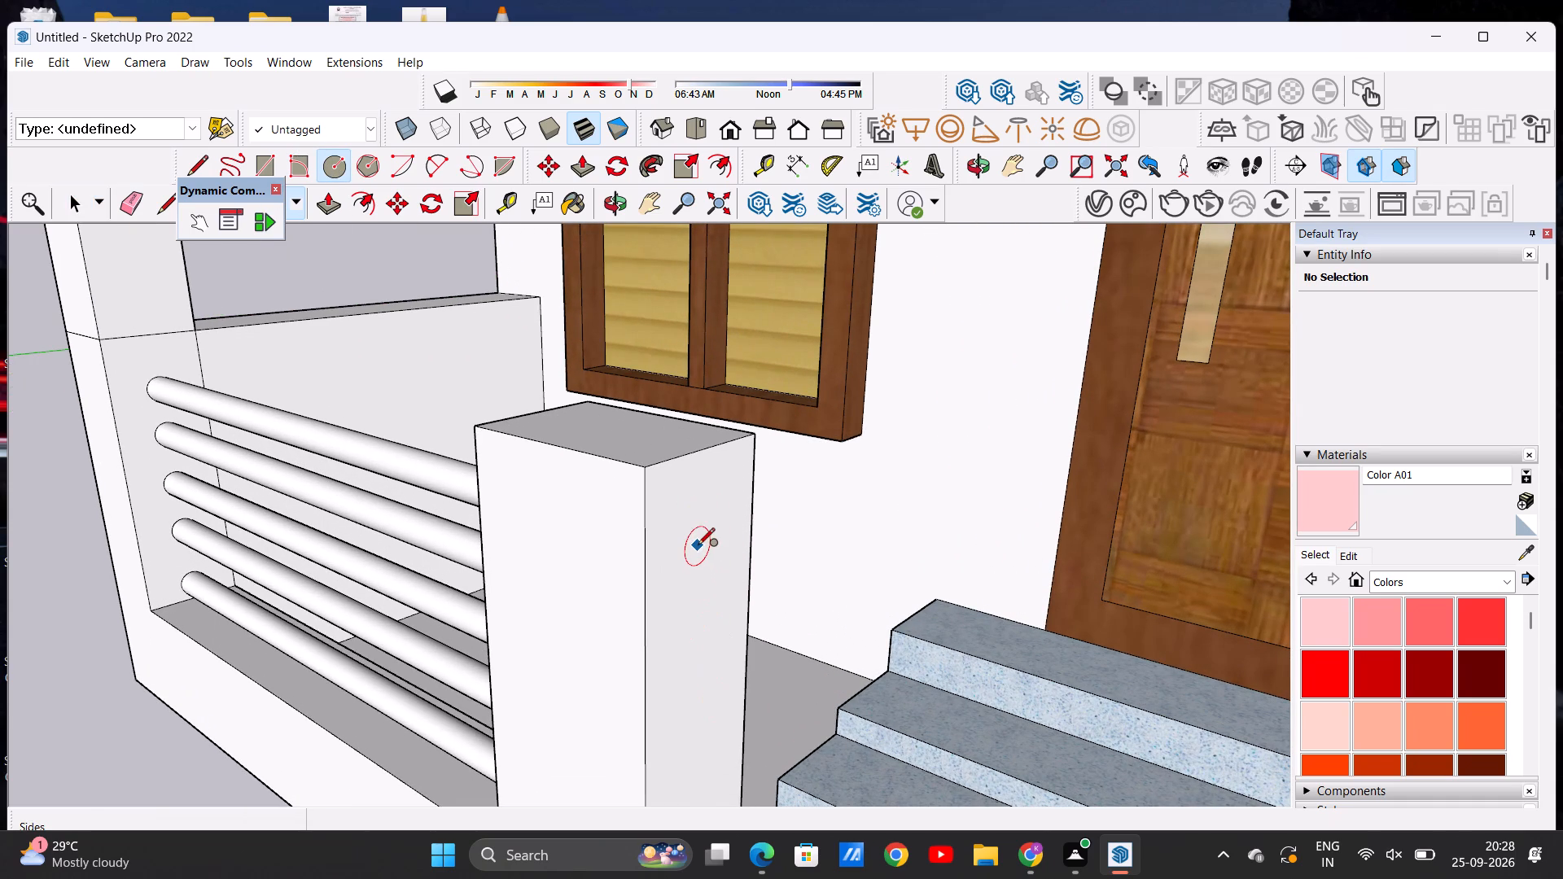
{"action": "scroll", "coordinate": [698, 546], "scroll_direction": "up", "scroll_amount": 5}
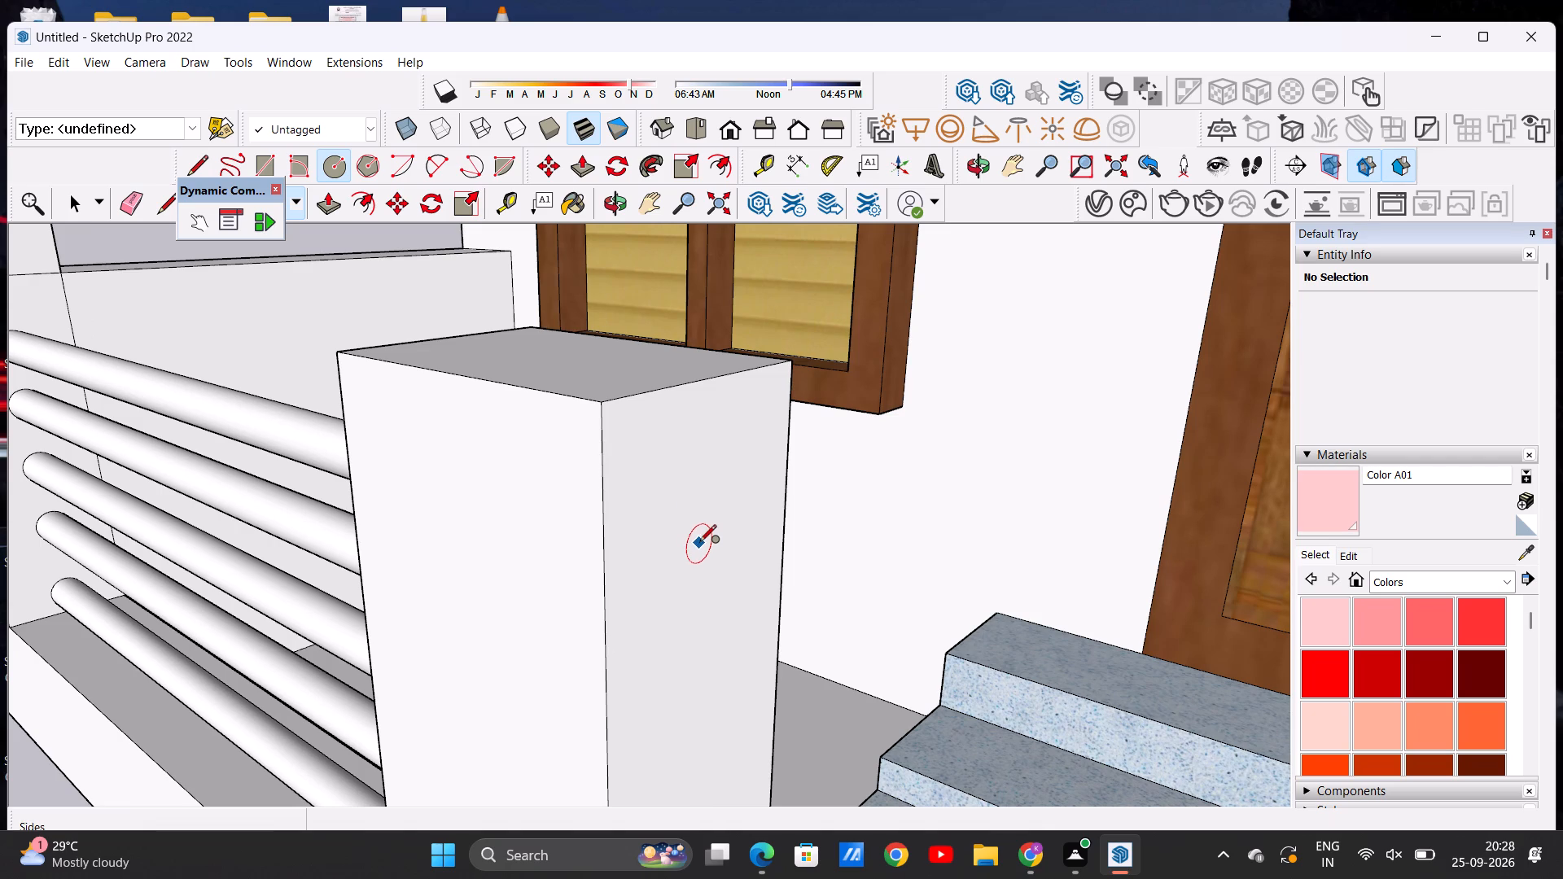
{"action": "left_click", "coordinate": [699, 541]}
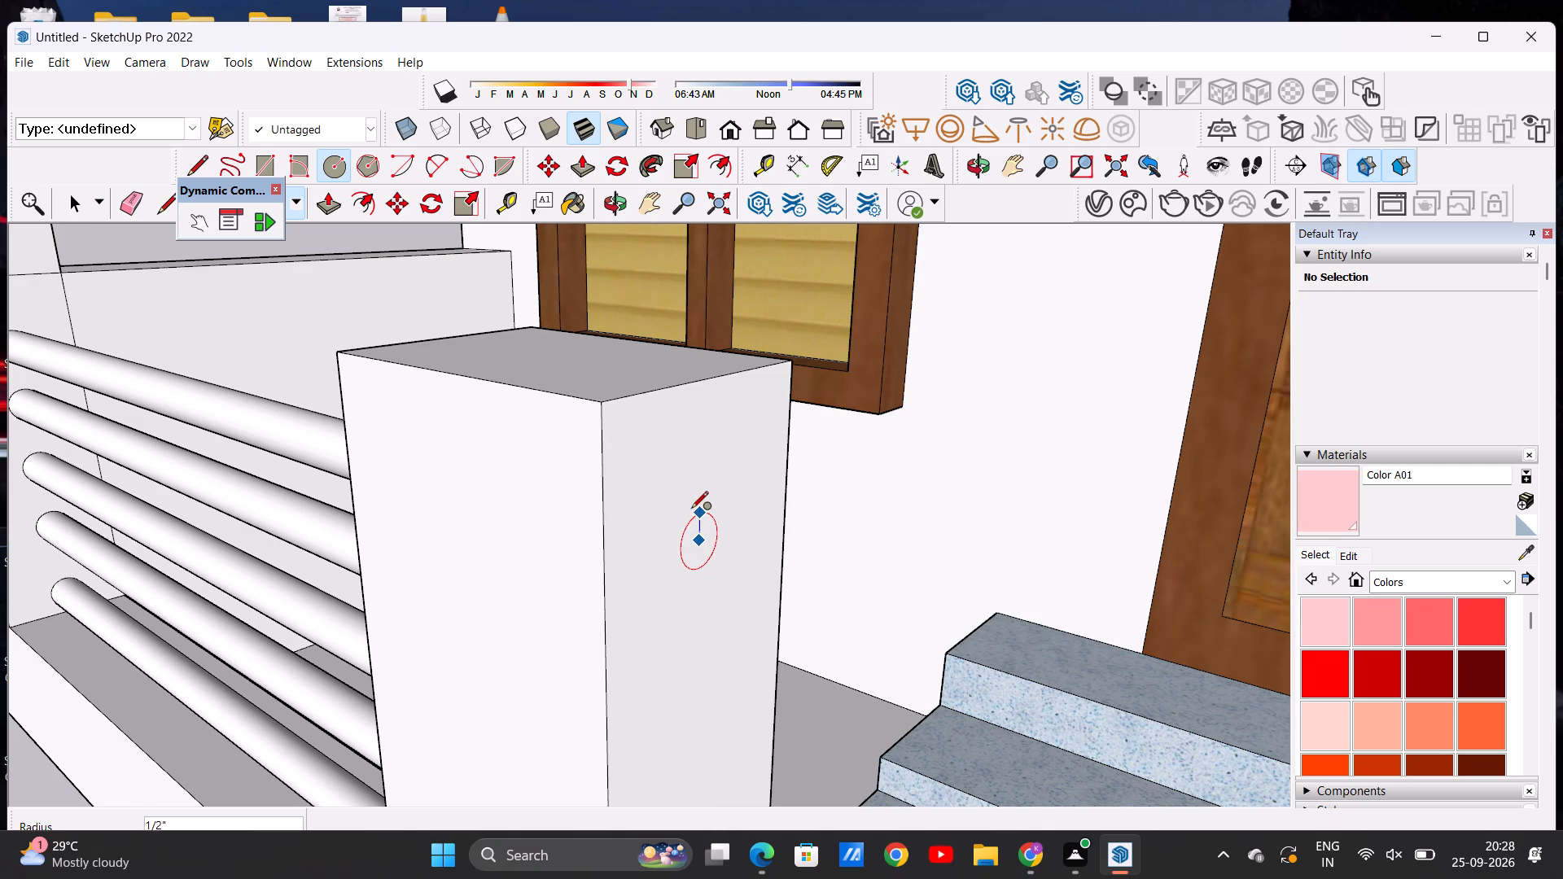
{"action": "left_click", "coordinate": [694, 515]}
{"action": "key", "text": "space"}
Copy the circle with its face about 1 7/8" straight down the short pillar's step-side face.
{"action": "middle_click_drag", "start_coordinate": [683, 601], "coordinate": [793, 605]}
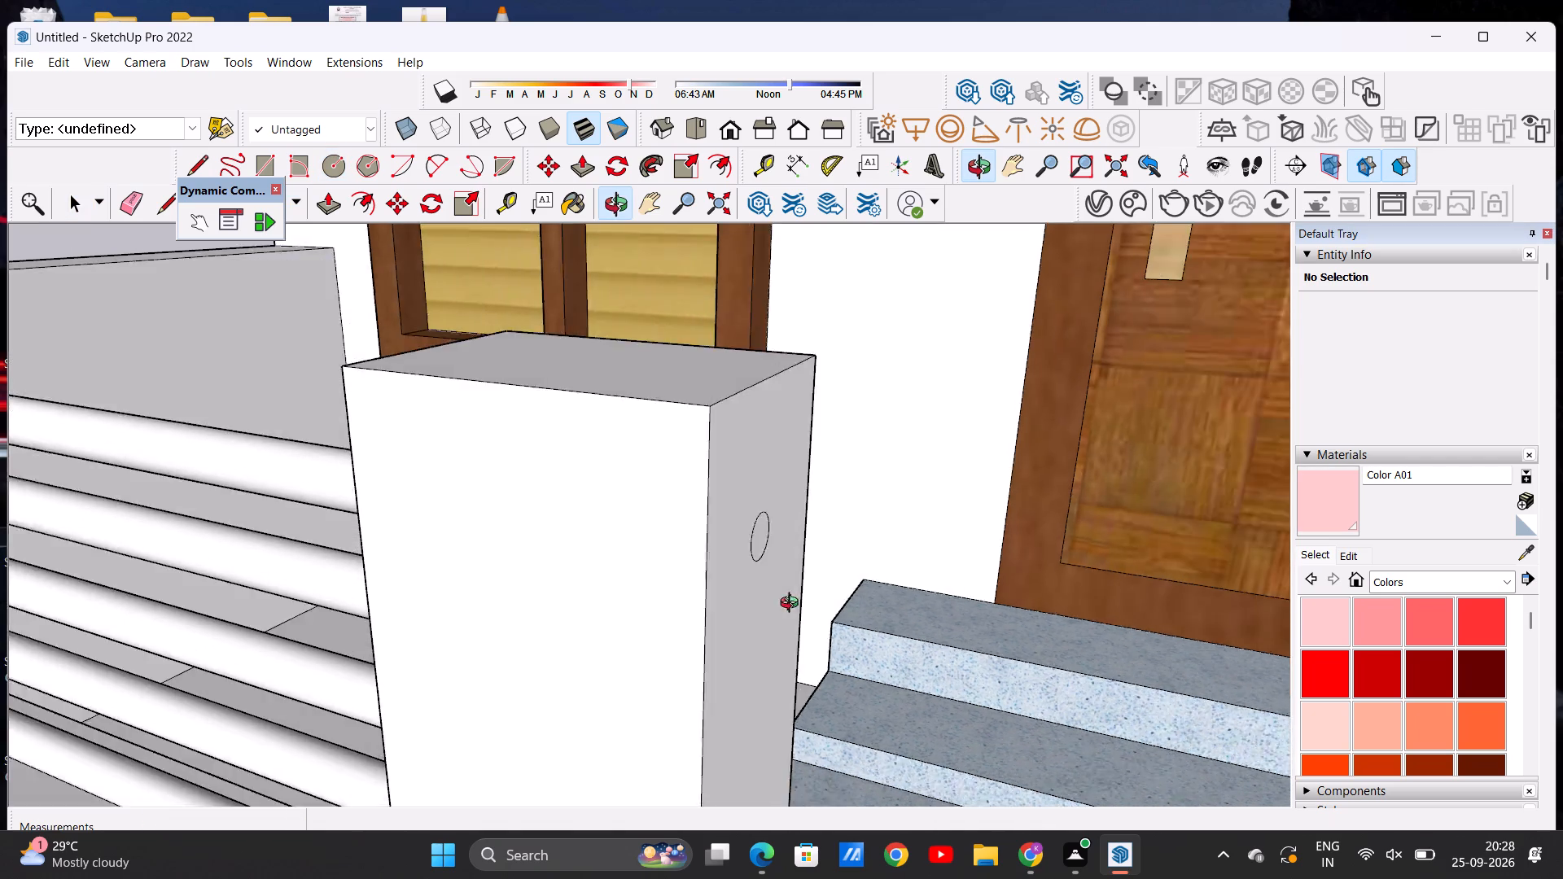
{"action": "middle_click_drag", "start_coordinate": [793, 605], "coordinate": [839, 575]}
{"action": "scroll", "coordinate": [689, 557], "scroll_direction": "down", "scroll_amount": 4}
{"action": "middle_click_drag", "start_coordinate": [758, 551], "coordinate": [685, 549]}
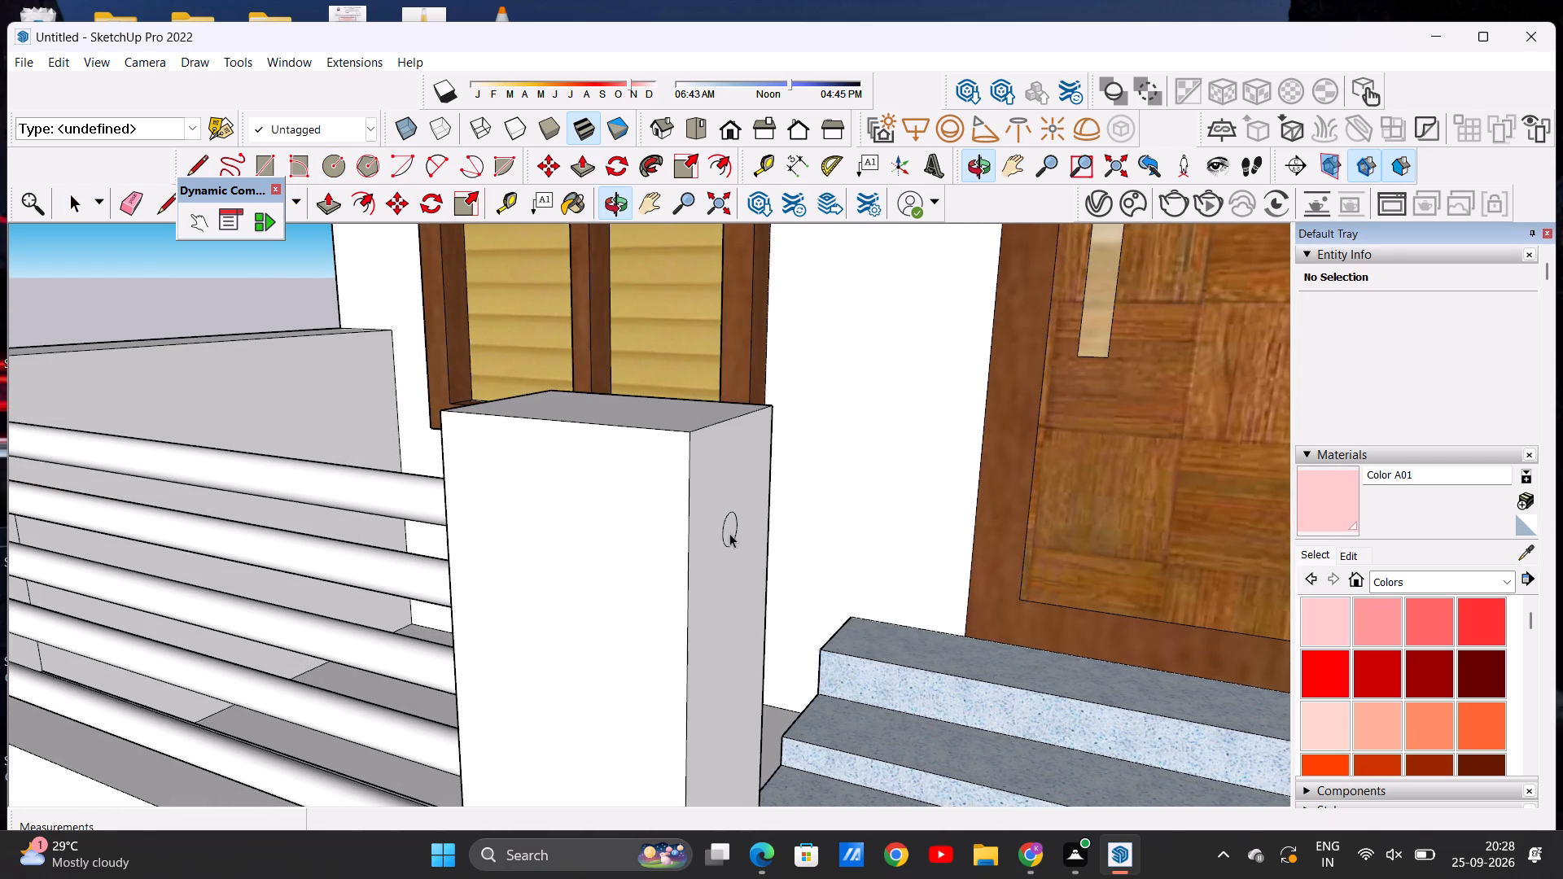
{"action": "double_click", "coordinate": [729, 533]}
{"action": "middle_click_drag", "start_coordinate": [768, 562], "coordinate": [658, 531]}
{"action": "scroll", "coordinate": [650, 524], "scroll_direction": "down", "scroll_amount": 11}
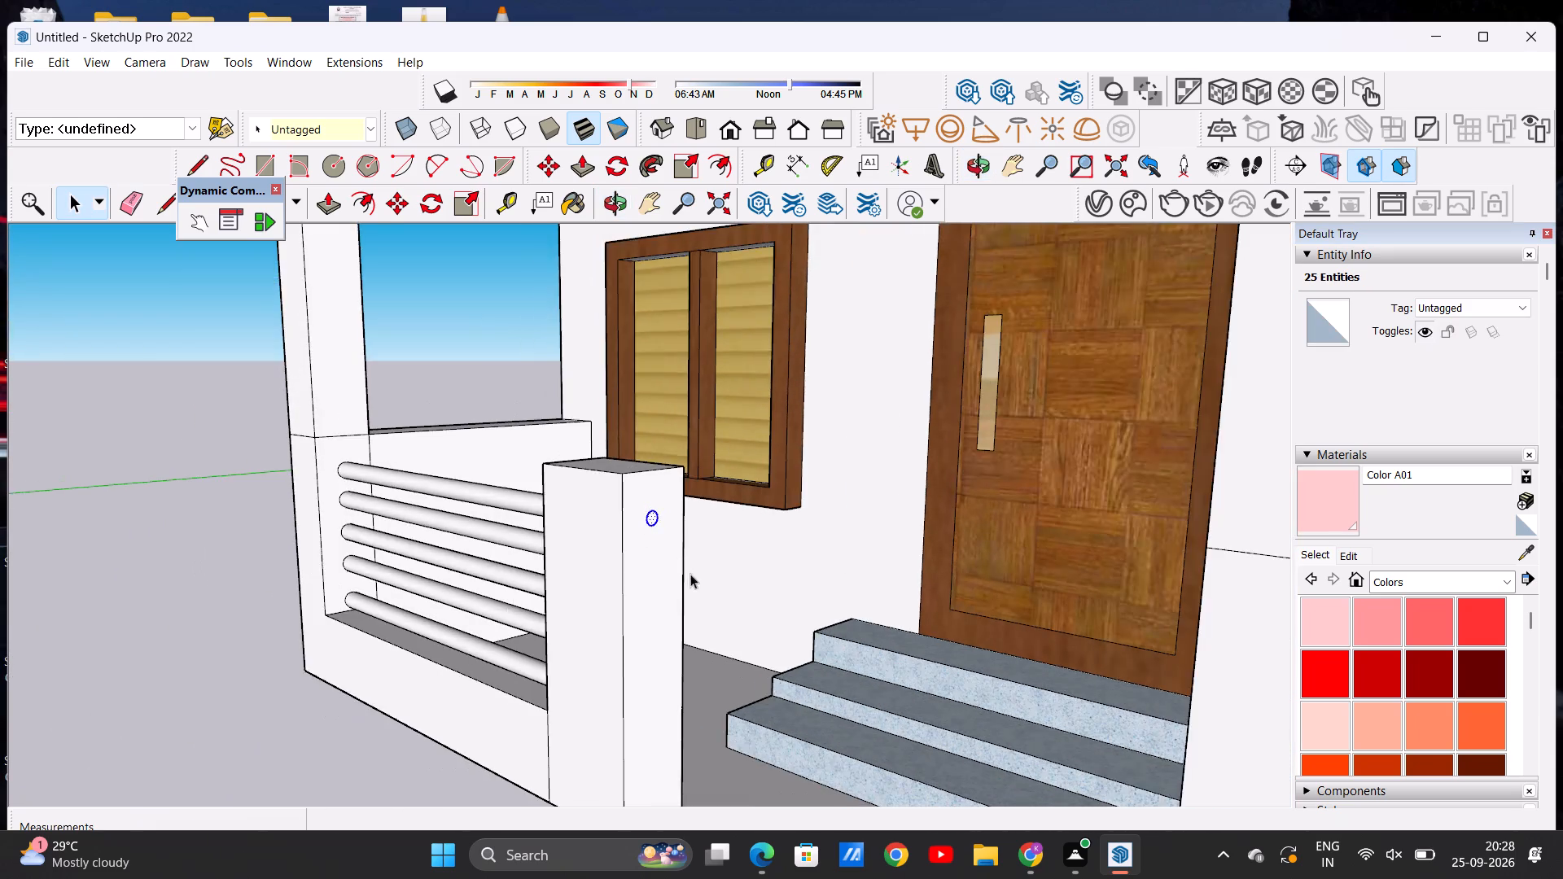
{"action": "middle_click_drag", "start_coordinate": [701, 600], "coordinate": [640, 621]}
{"action": "scroll", "coordinate": [611, 518], "scroll_direction": "up", "scroll_amount": 10}
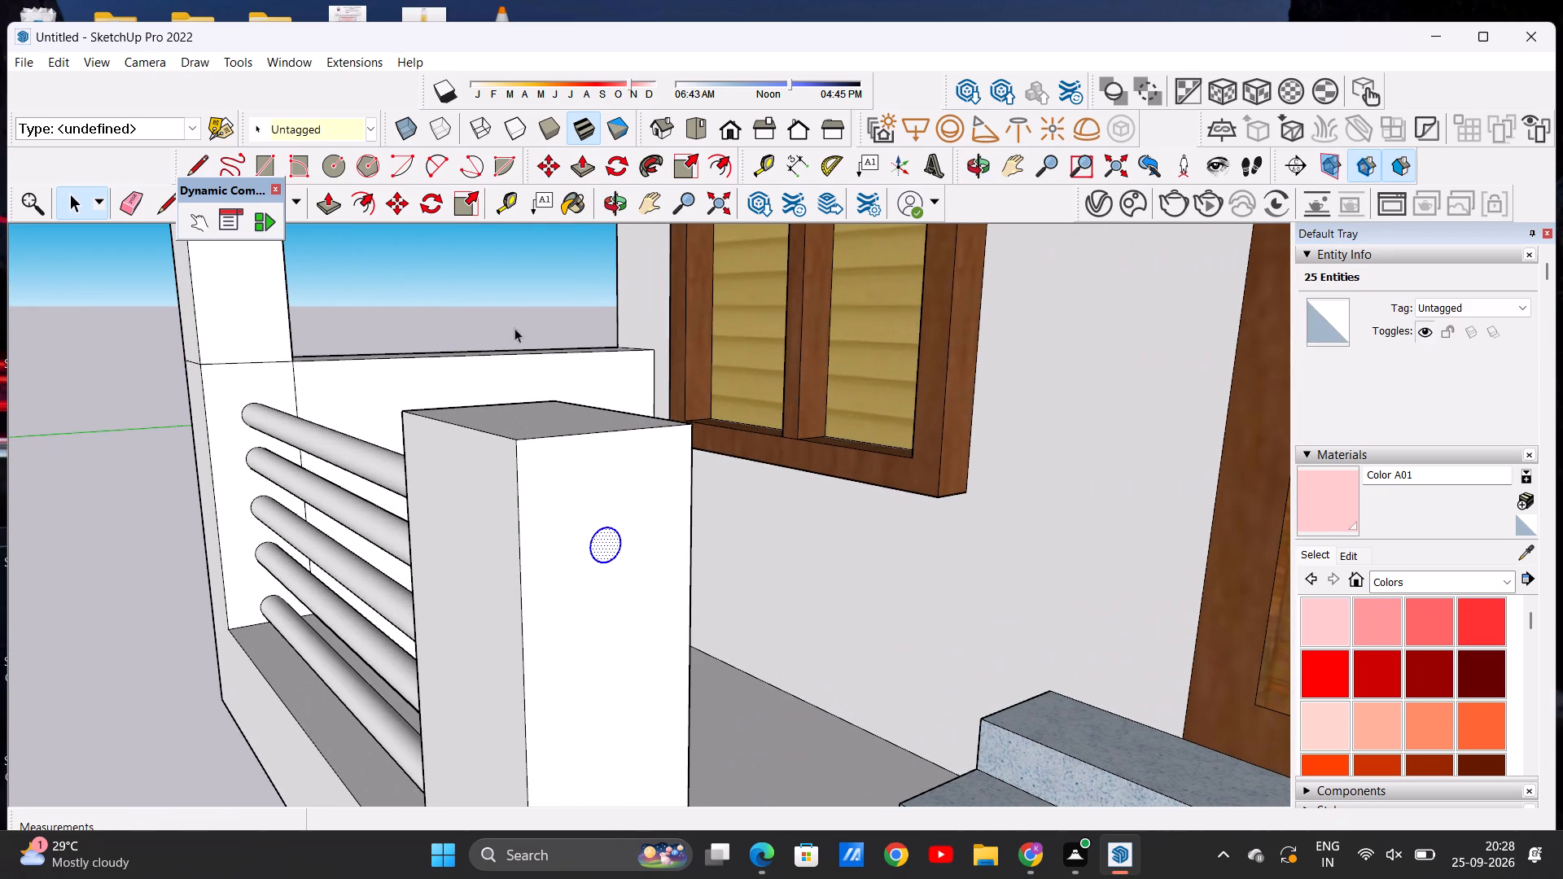
{"action": "left_click", "coordinate": [401, 210]}
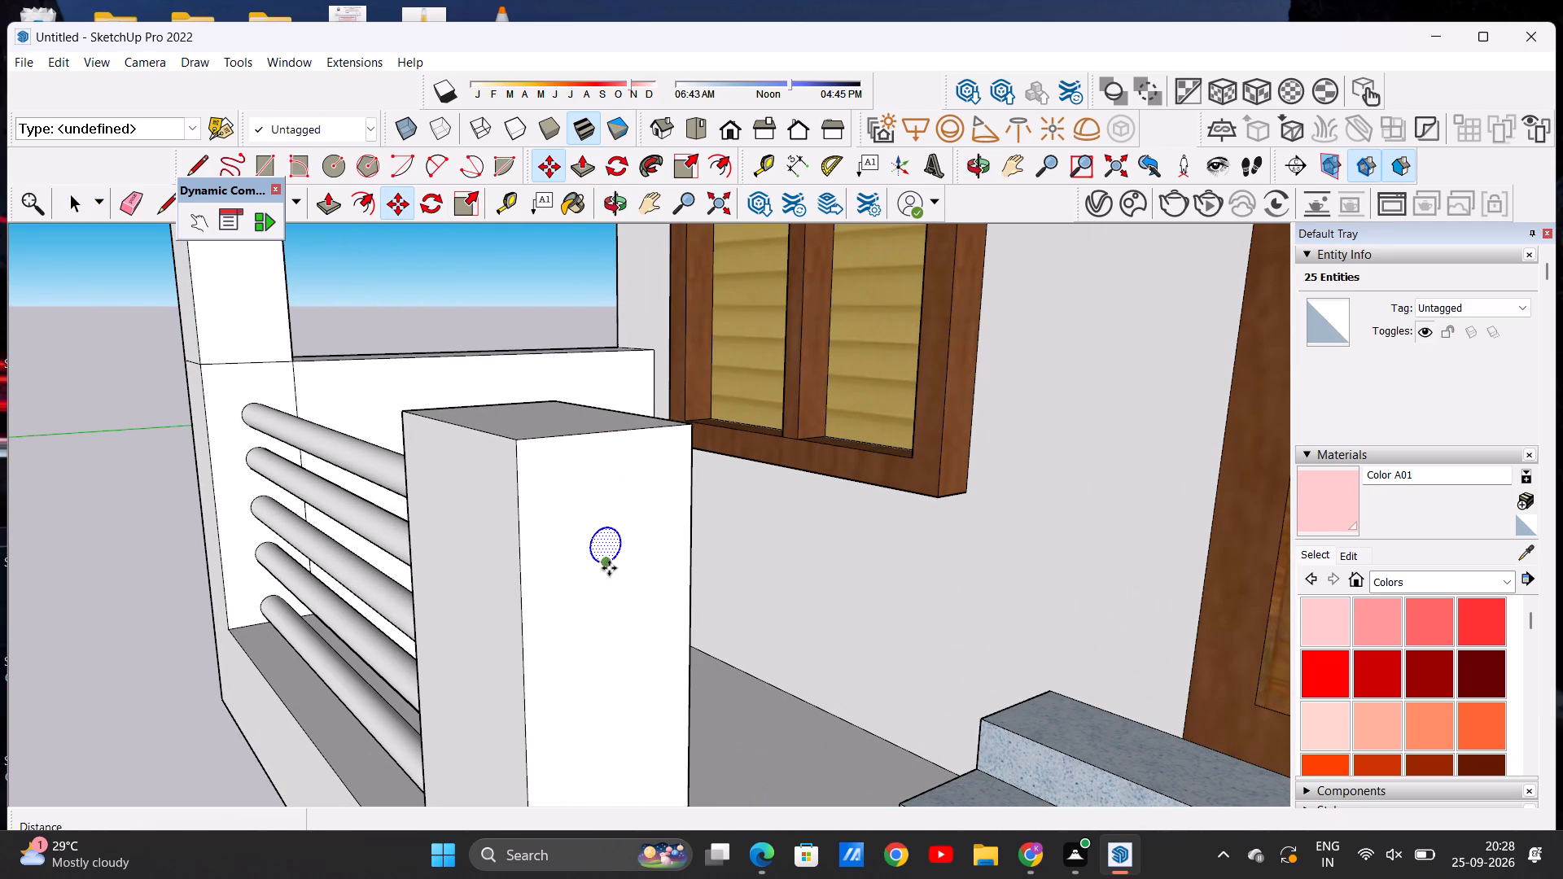
{"action": "left_click", "coordinate": [609, 568]}
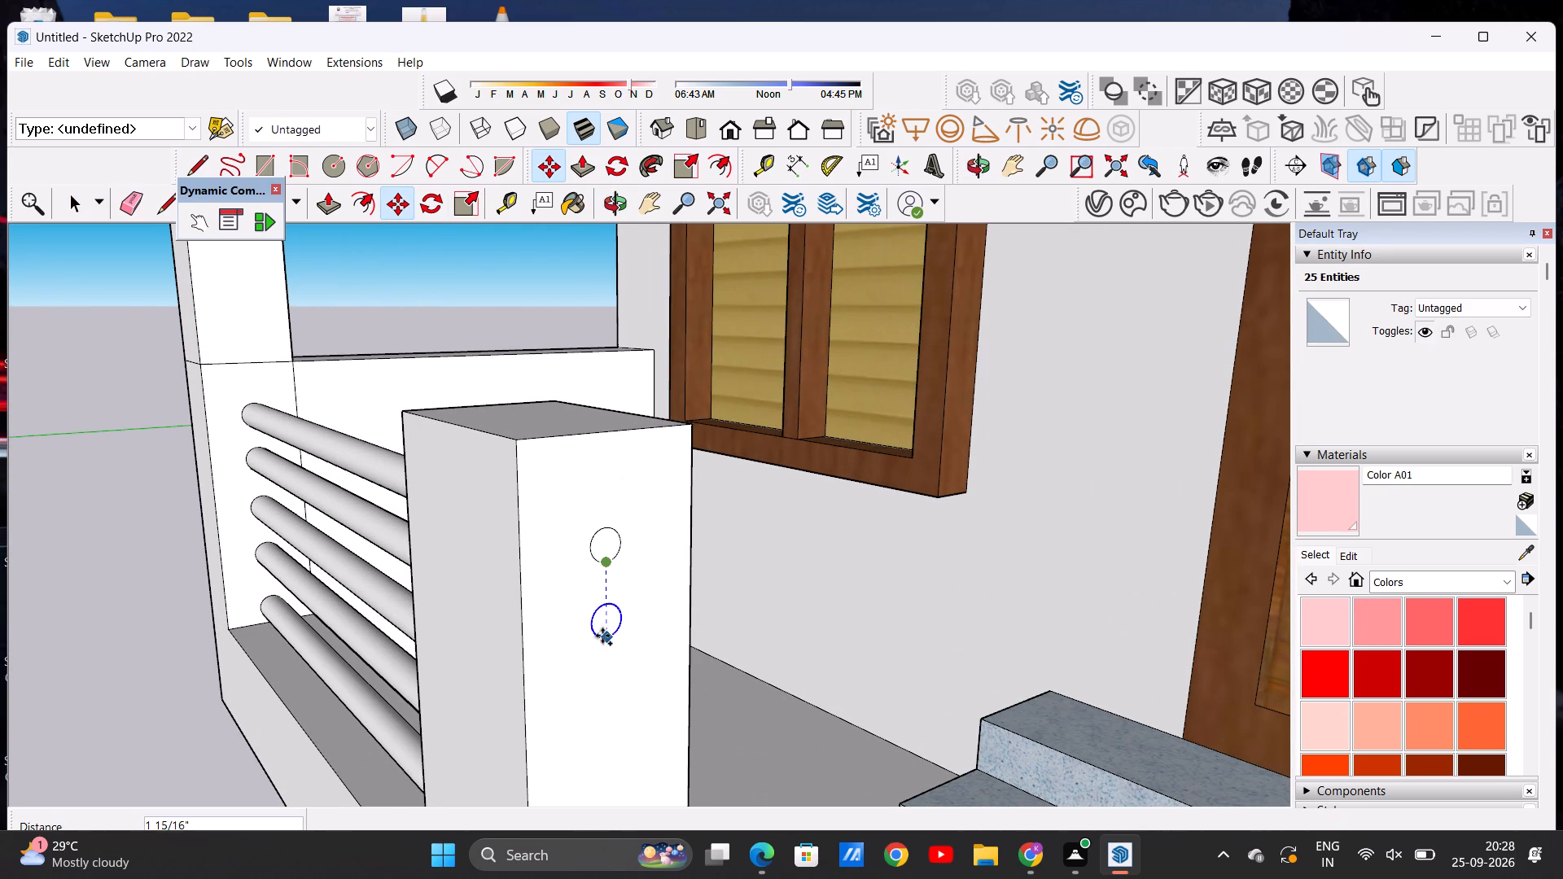
{"action": "left_click", "coordinate": [601, 636]}
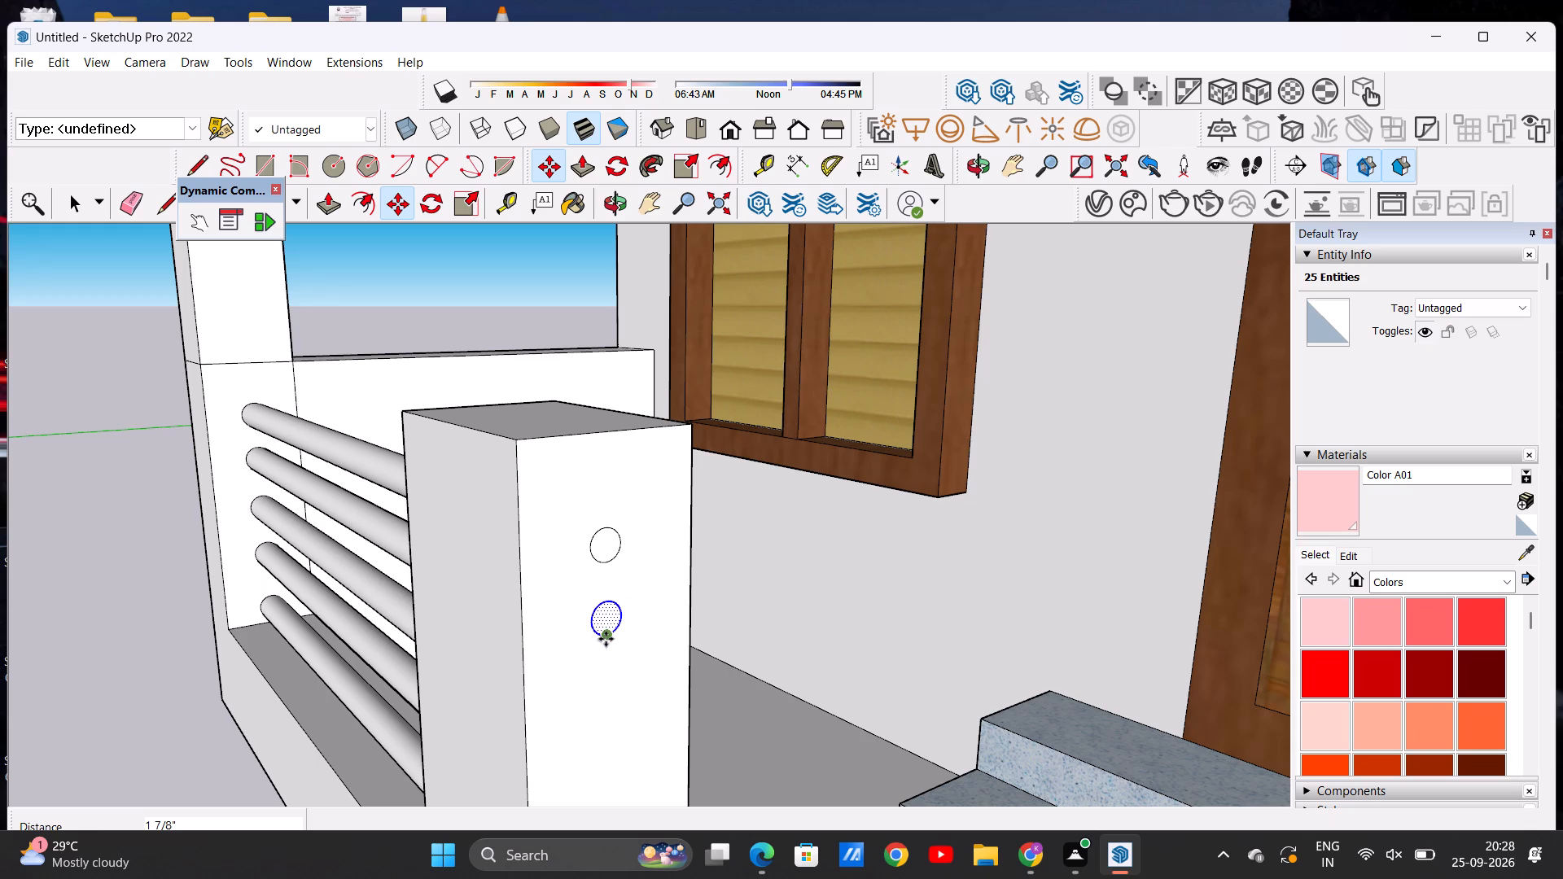
Copy the circle twice more down the pillar face, about 2 5/16" below the second and about 2 3/16" below the third.
{"action": "left_click", "coordinate": [606, 639]}
{"action": "scroll", "coordinate": [606, 661], "scroll_direction": "down", "scroll_amount": 8}
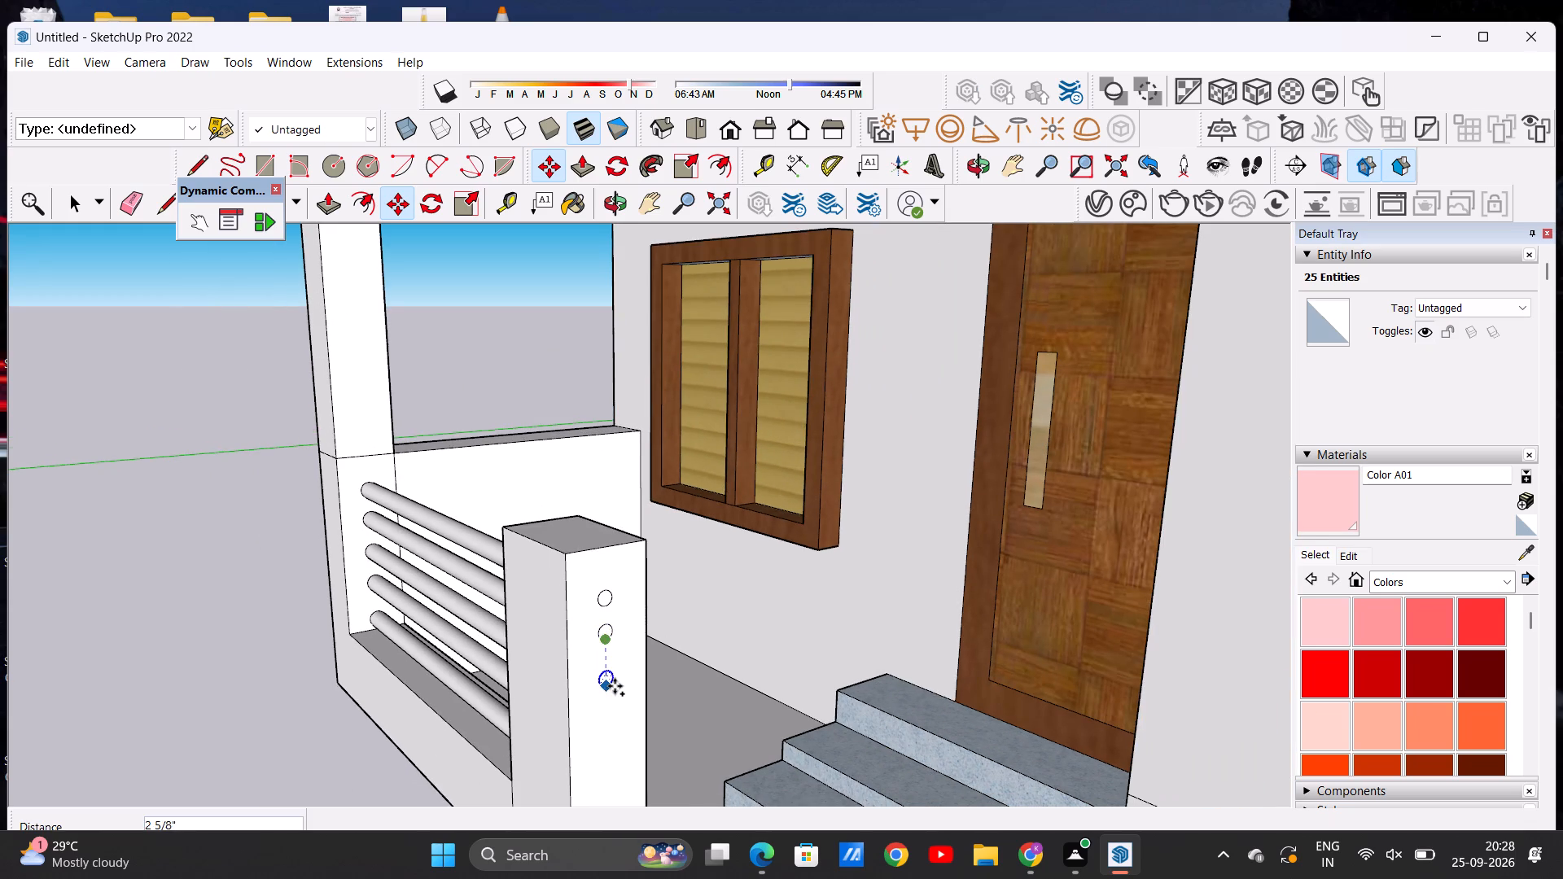
{"action": "scroll", "coordinate": [619, 682], "scroll_direction": "up", "scroll_amount": 6}
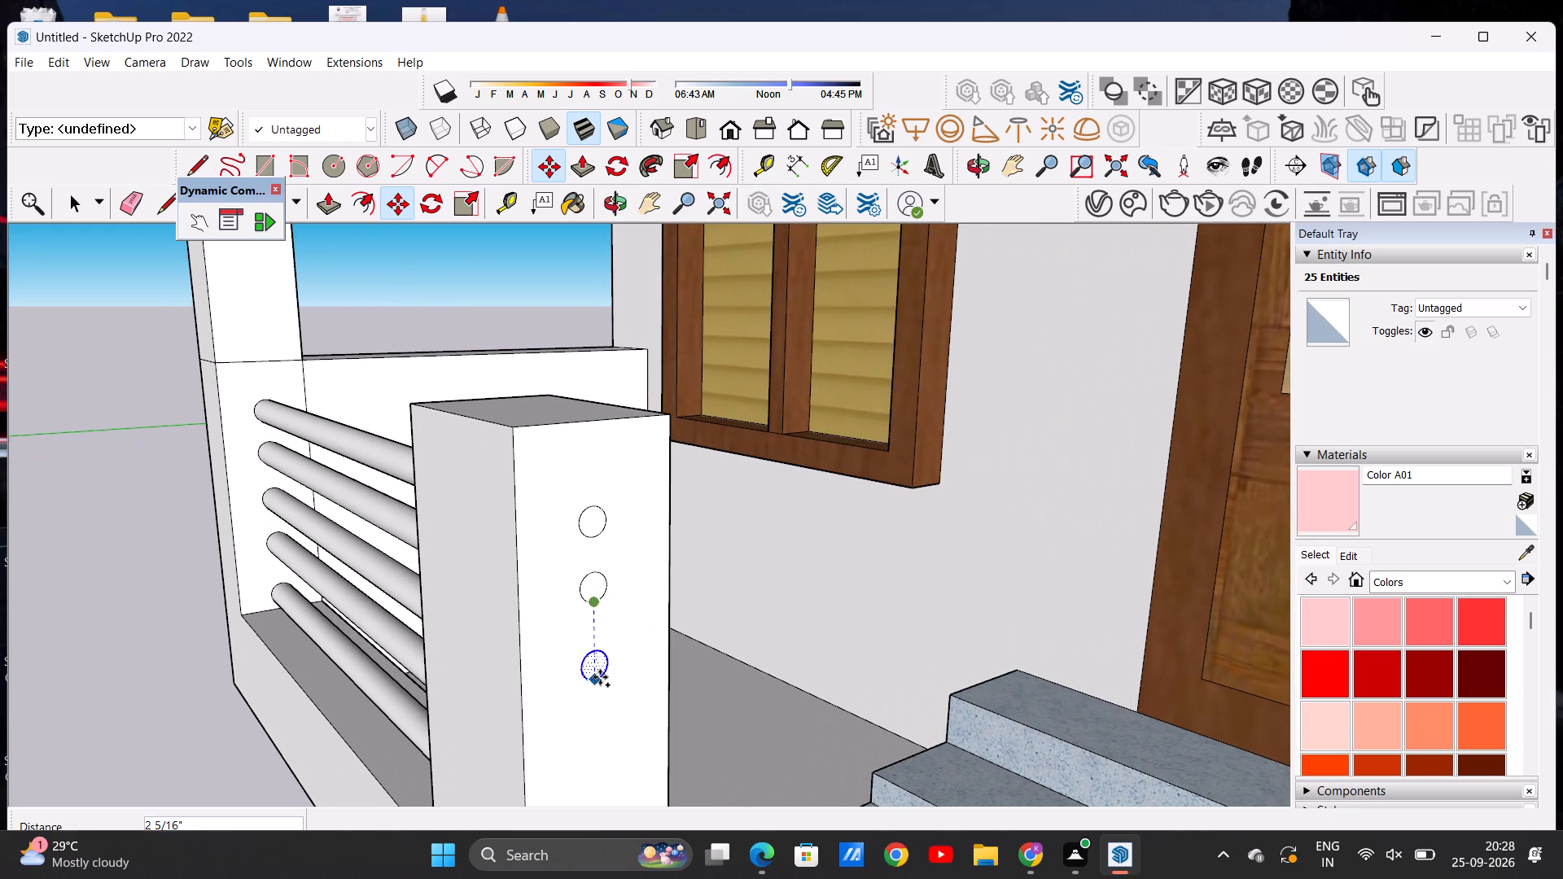
{"action": "left_click", "coordinate": [600, 677]}
{"action": "left_click", "coordinate": [600, 679]}
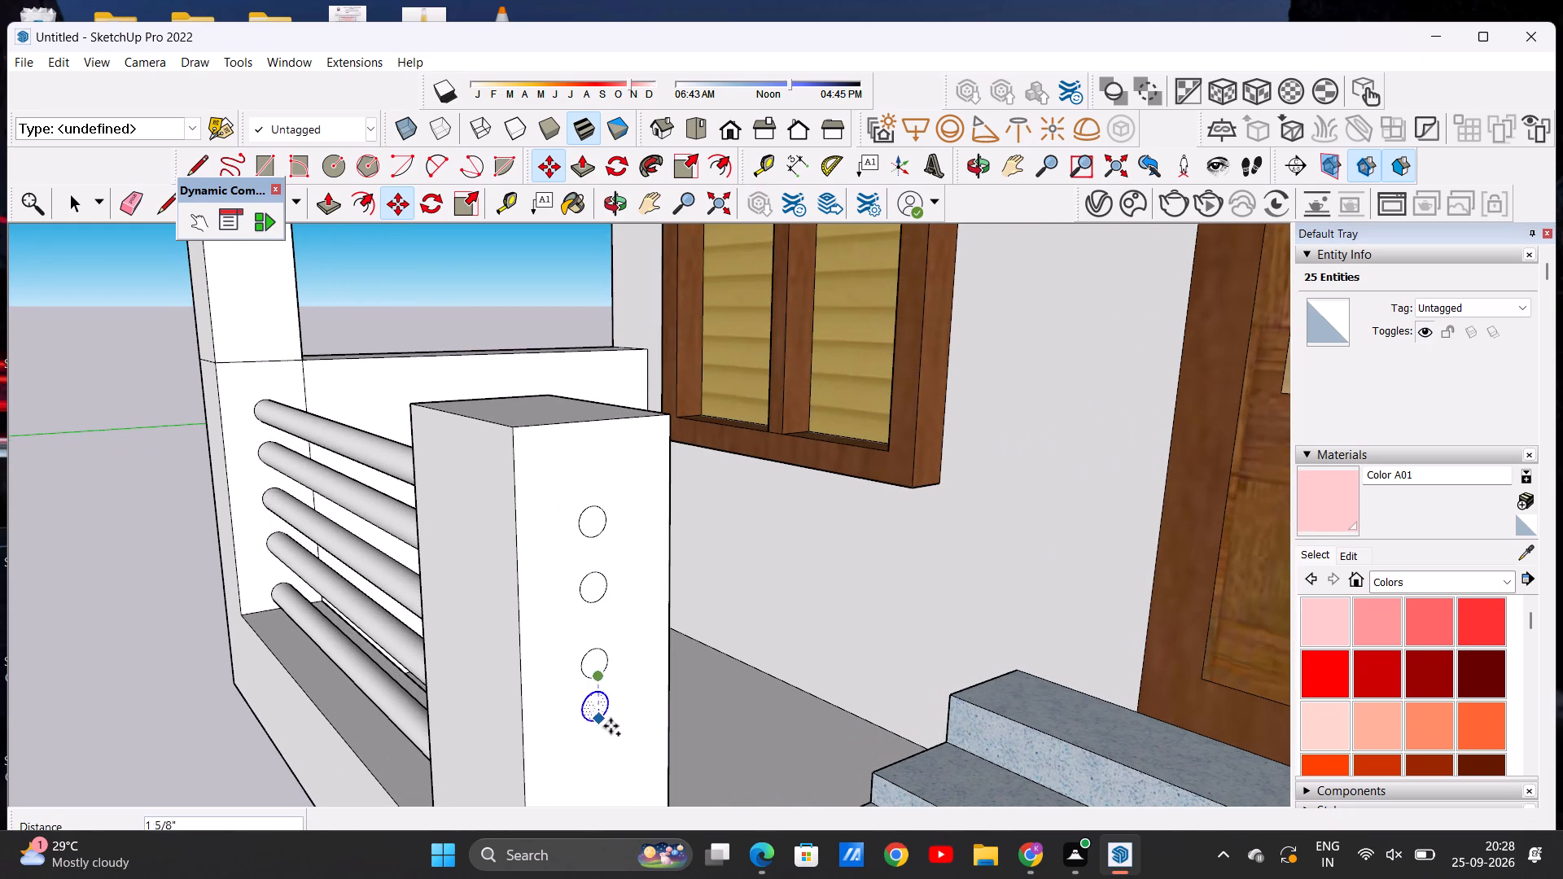
{"action": "scroll", "coordinate": [588, 641], "scroll_direction": "down", "scroll_amount": 6}
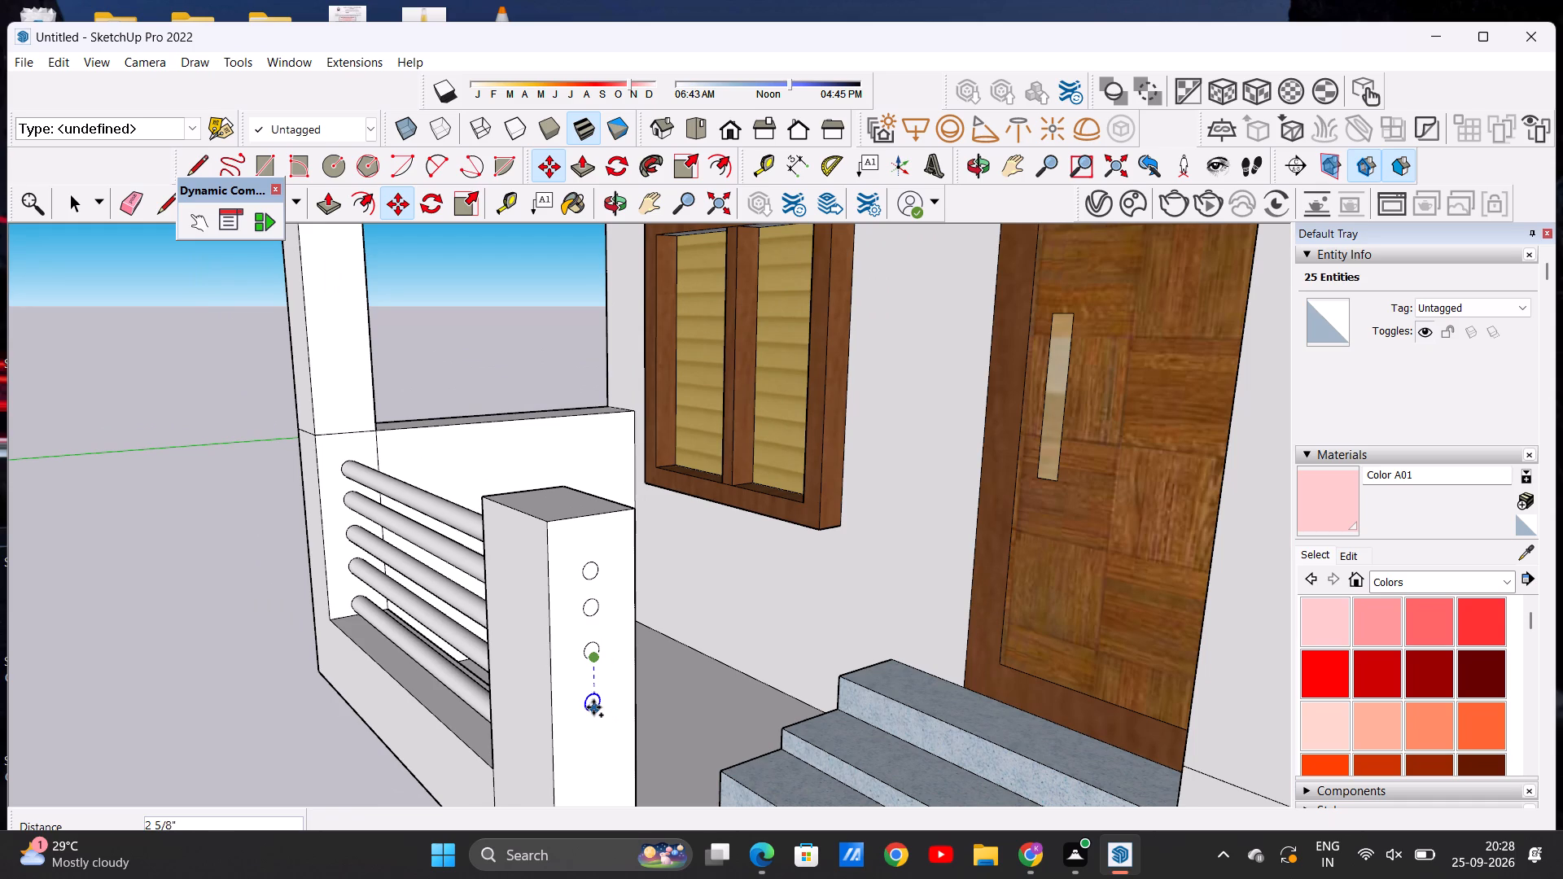
{"action": "left_click", "coordinate": [593, 699]}
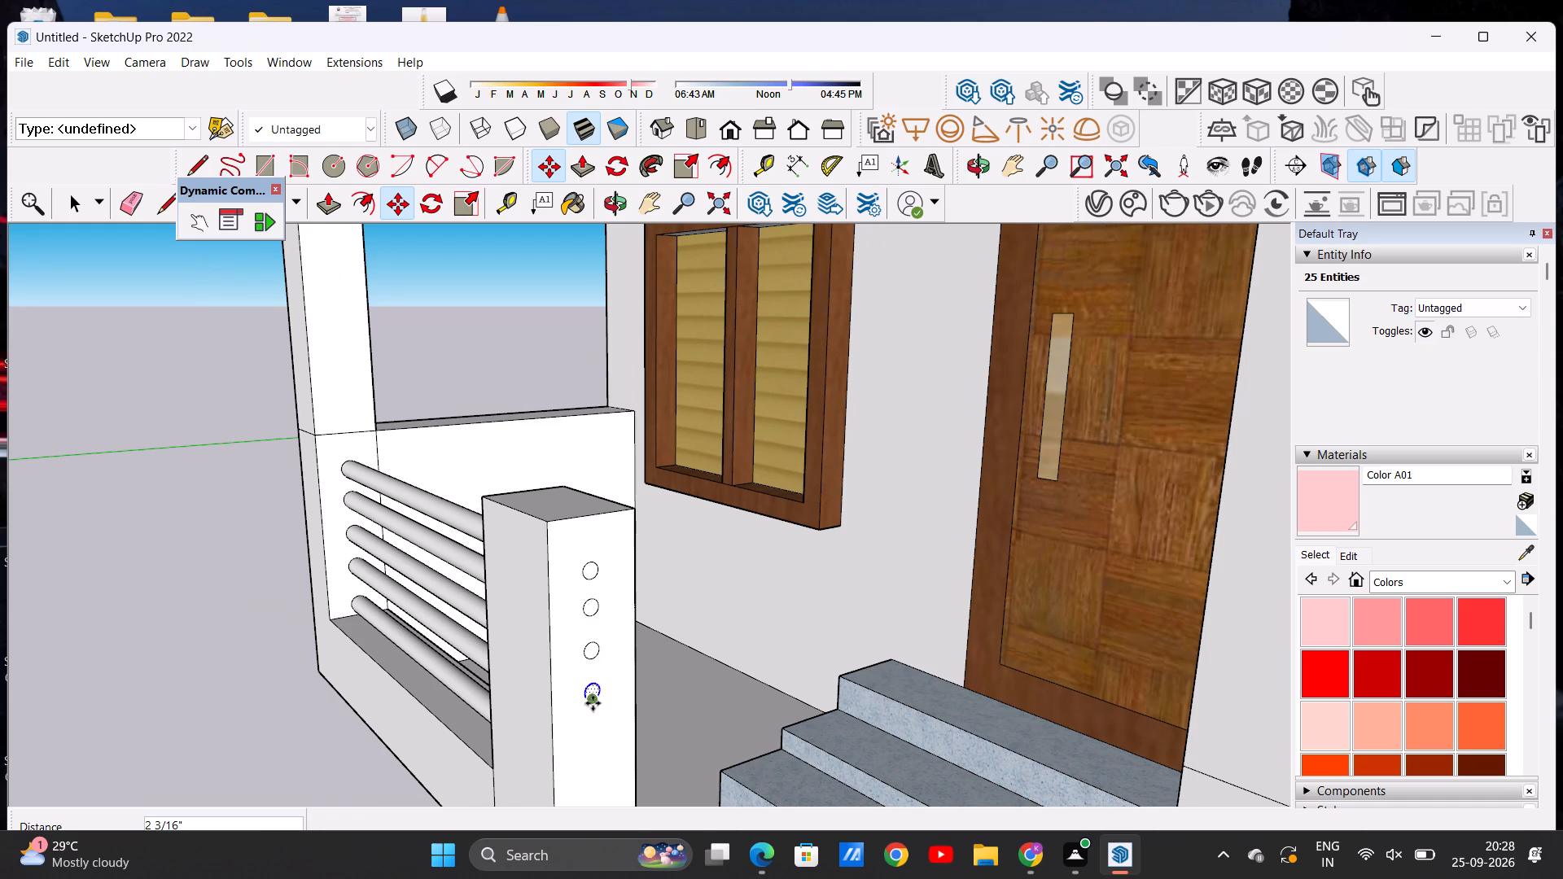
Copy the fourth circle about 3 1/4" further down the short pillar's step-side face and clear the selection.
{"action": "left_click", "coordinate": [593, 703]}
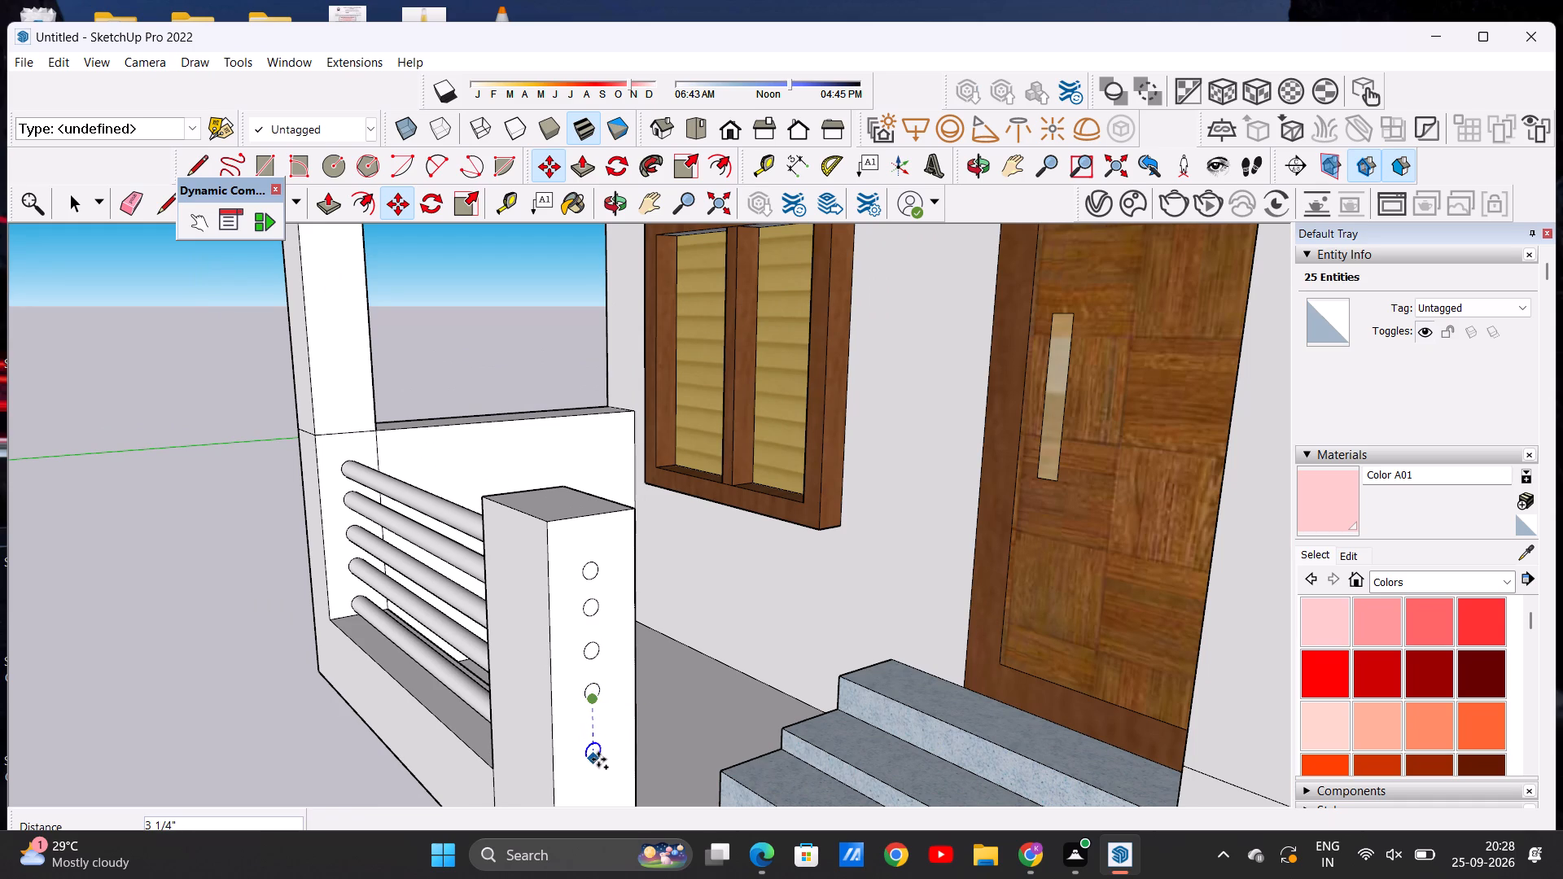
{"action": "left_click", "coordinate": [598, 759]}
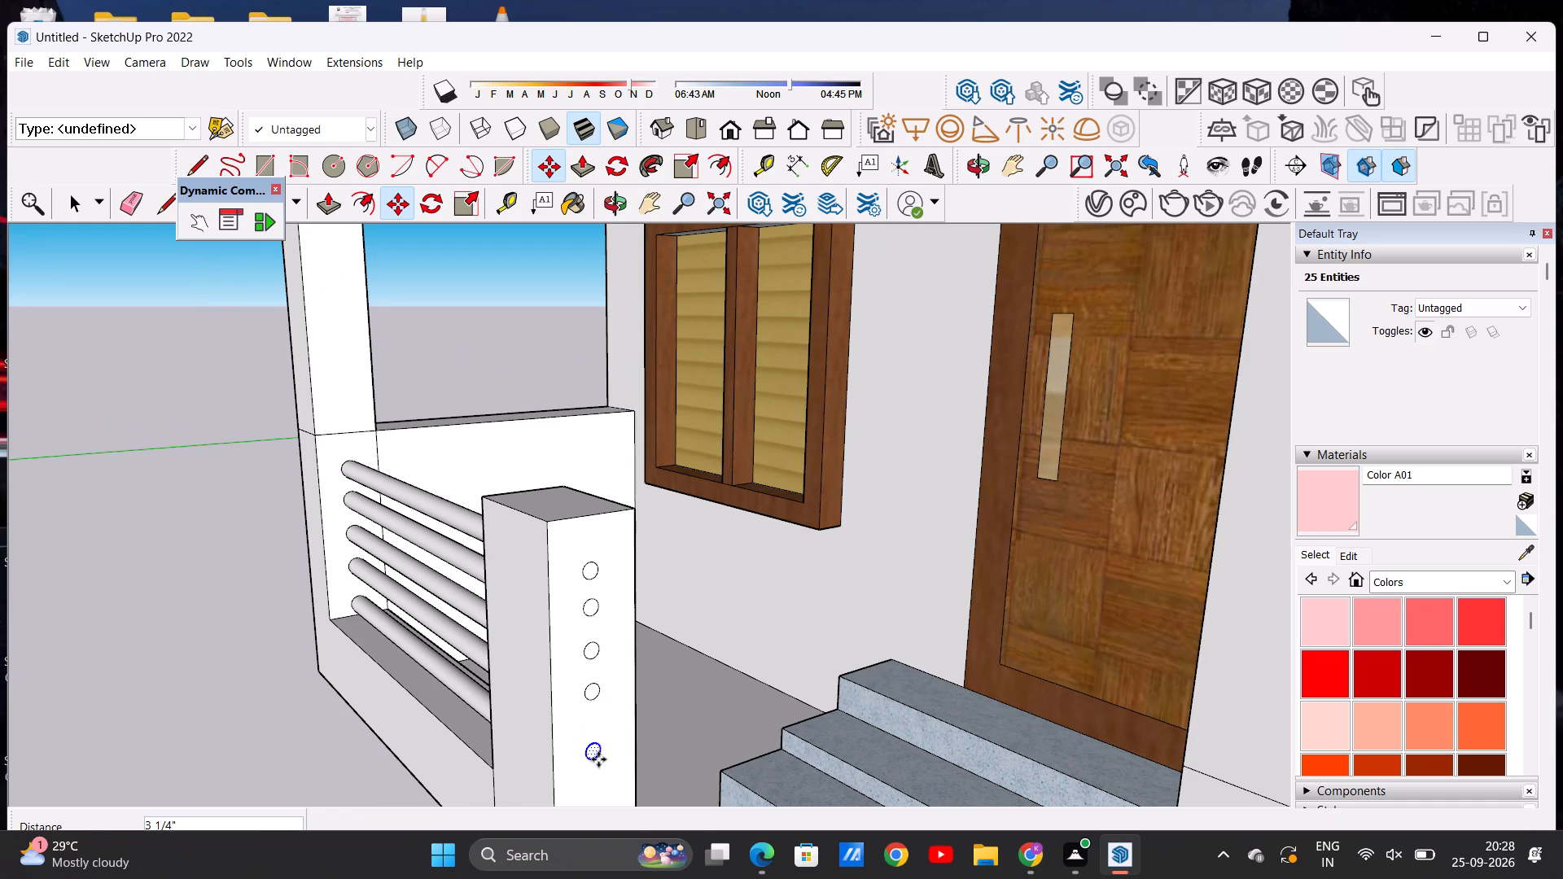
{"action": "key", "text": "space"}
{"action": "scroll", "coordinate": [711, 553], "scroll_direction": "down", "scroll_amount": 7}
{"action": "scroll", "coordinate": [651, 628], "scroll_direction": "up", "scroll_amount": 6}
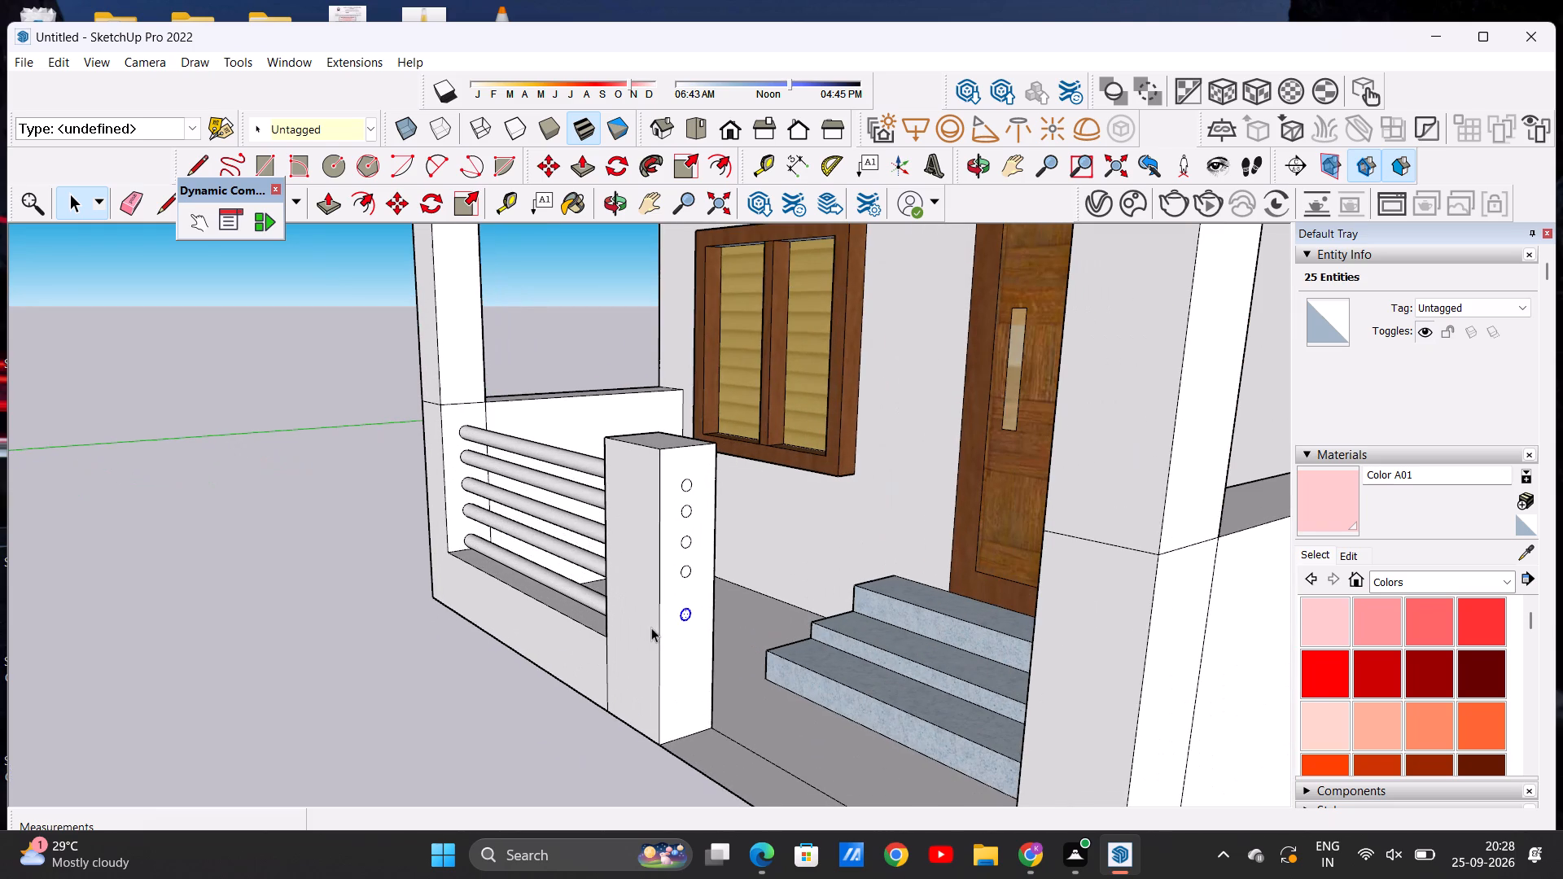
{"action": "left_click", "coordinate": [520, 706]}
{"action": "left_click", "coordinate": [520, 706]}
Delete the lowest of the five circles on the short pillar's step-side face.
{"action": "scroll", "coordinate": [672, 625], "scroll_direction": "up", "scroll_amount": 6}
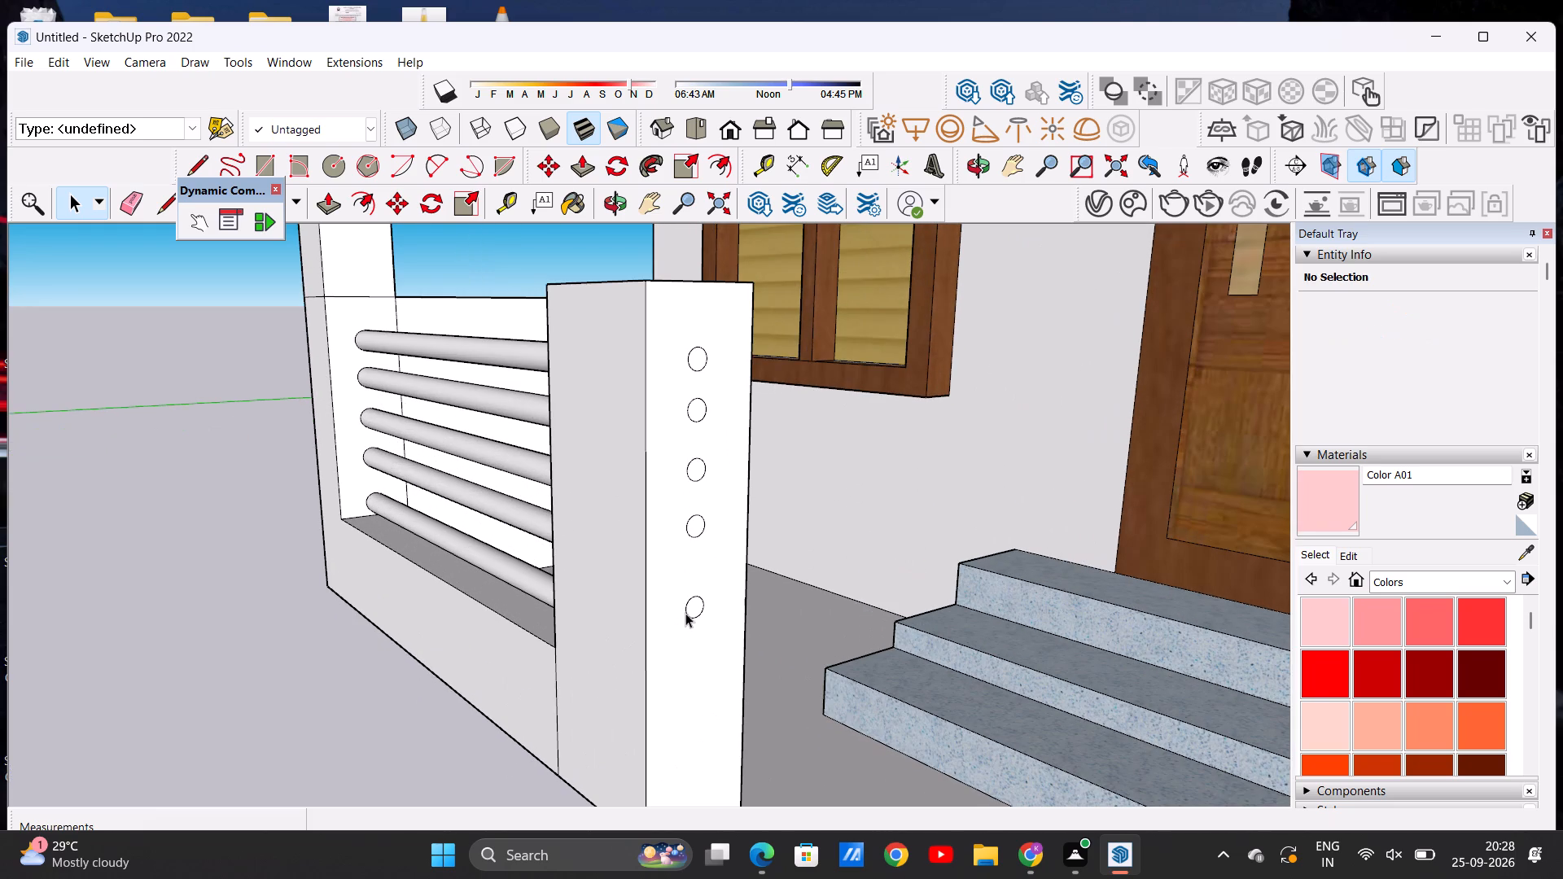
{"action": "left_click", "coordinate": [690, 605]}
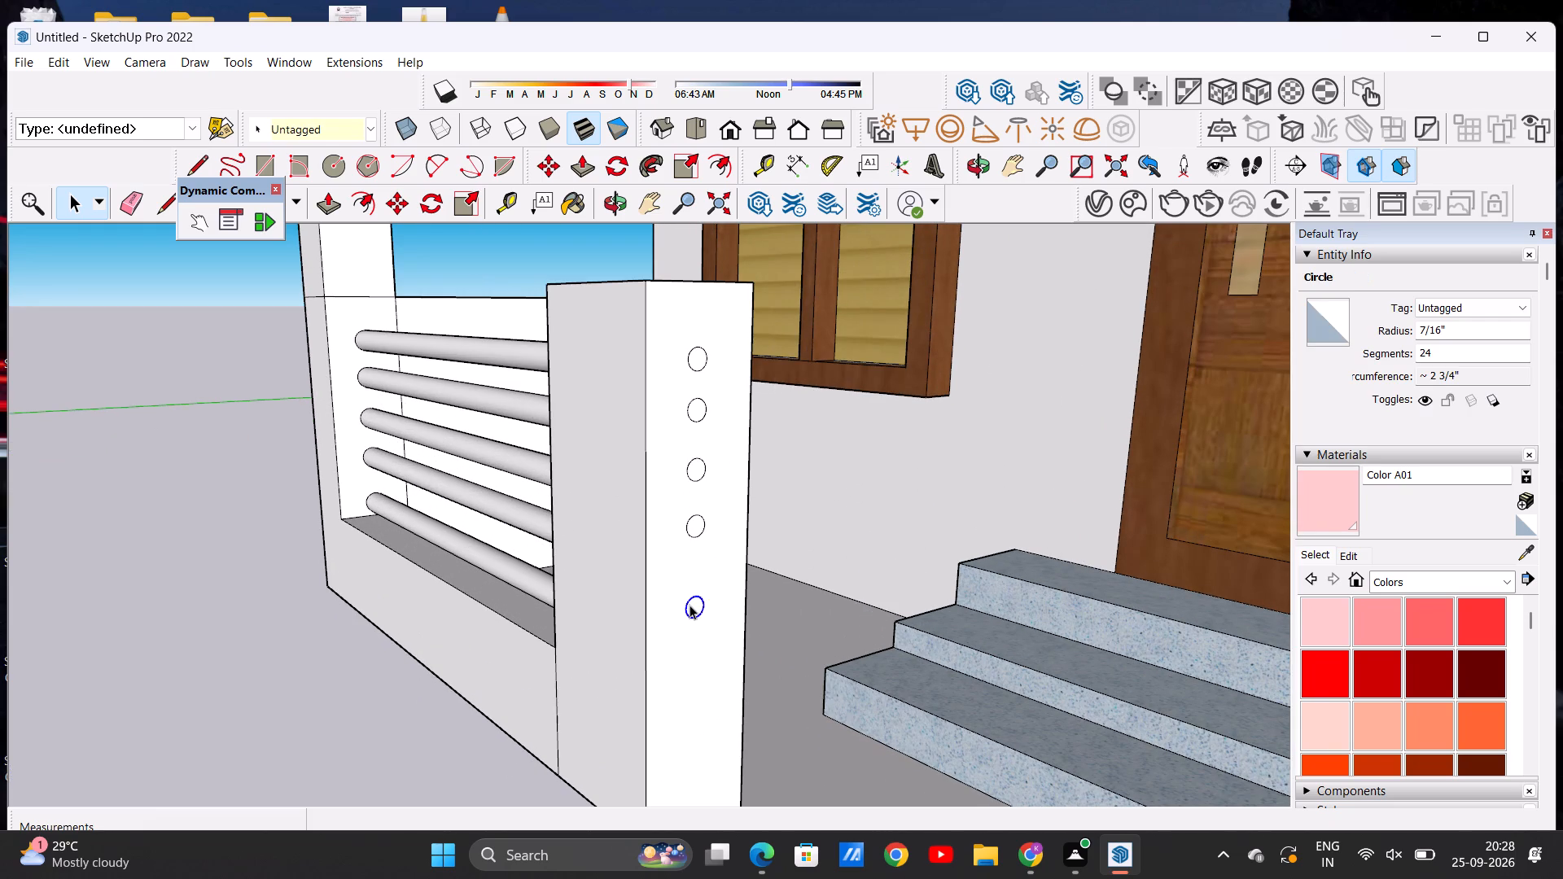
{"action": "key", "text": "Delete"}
Extrude the top circle on the short pillar's step-side face about 2' 4 11/16" to the corner pillar.
{"action": "scroll", "coordinate": [680, 590], "scroll_direction": "down", "scroll_amount": 4}
{"action": "middle_click_drag", "start_coordinate": [685, 574], "coordinate": [760, 583]}
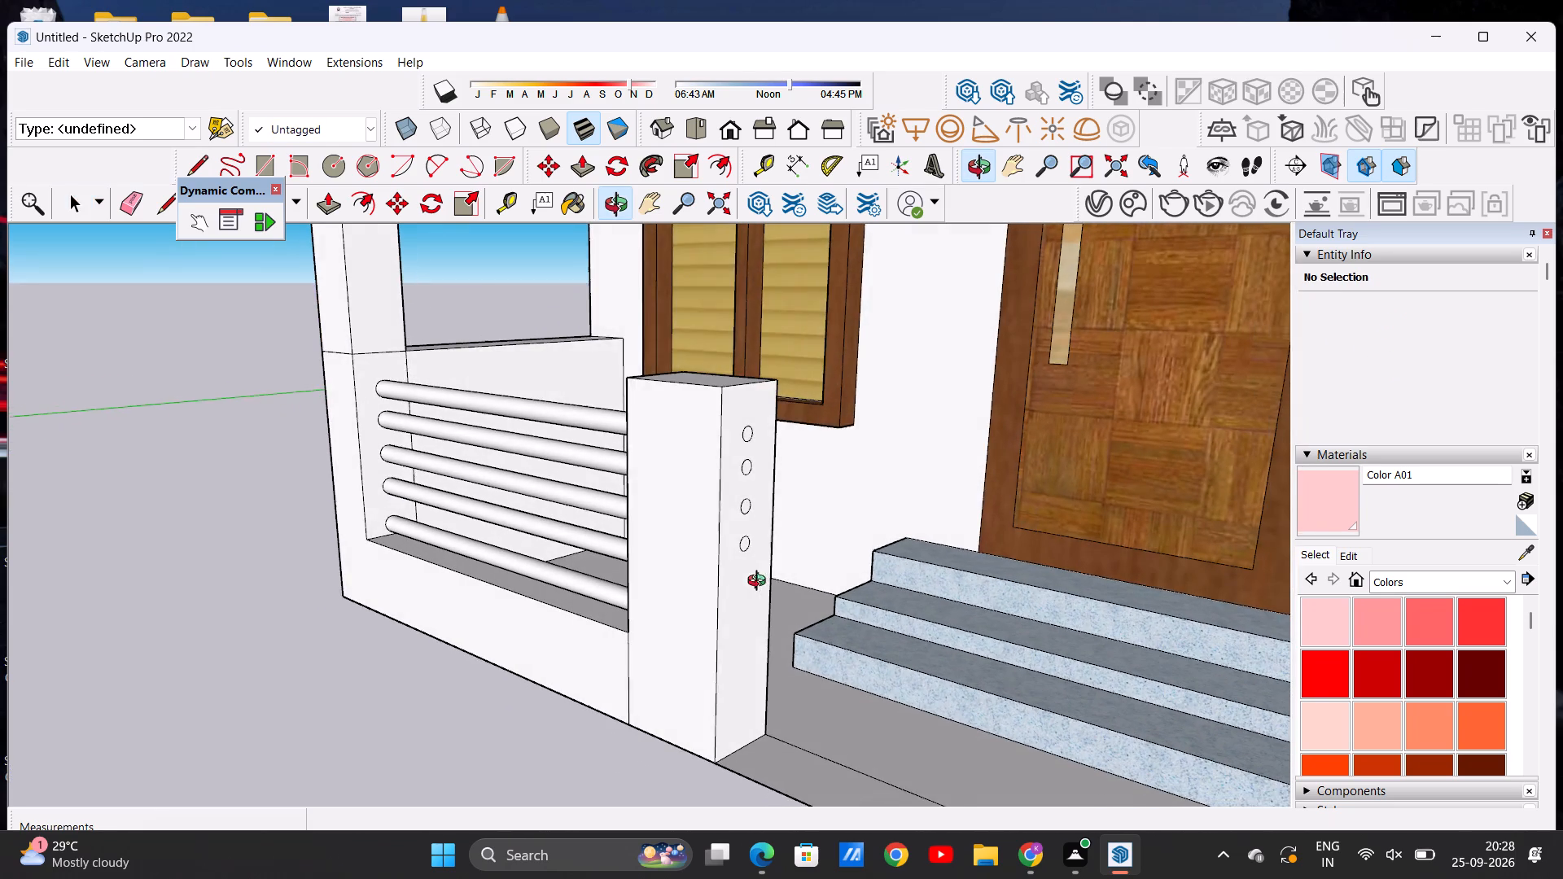
{"action": "middle_click_drag", "start_coordinate": [760, 583], "coordinate": [764, 577]}
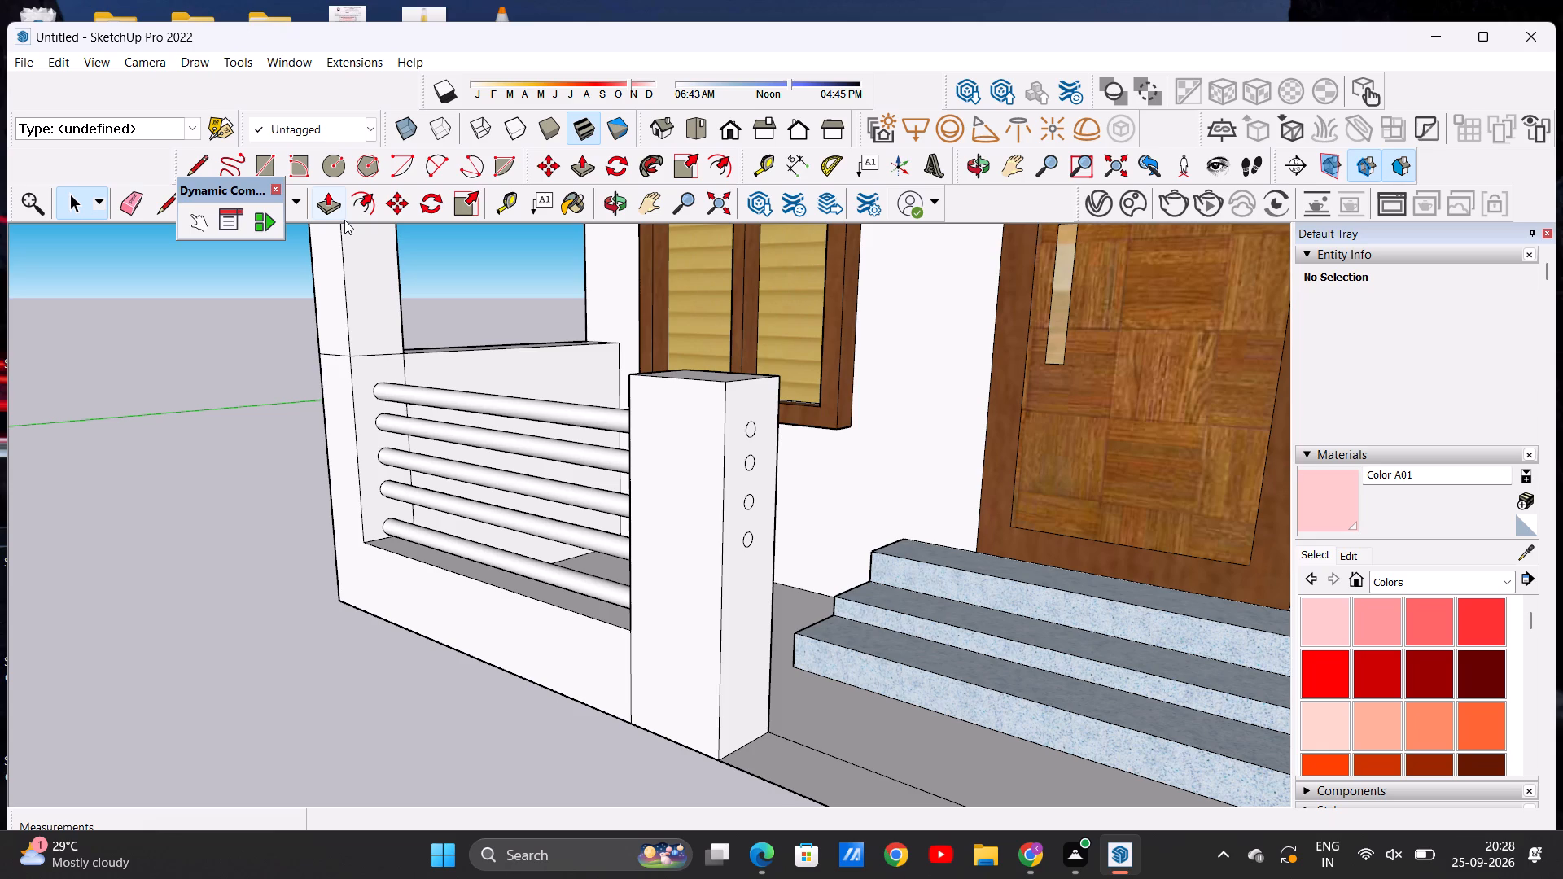
{"action": "left_click", "coordinate": [328, 195]}
{"action": "scroll", "coordinate": [830, 530], "scroll_direction": "up", "scroll_amount": 5}
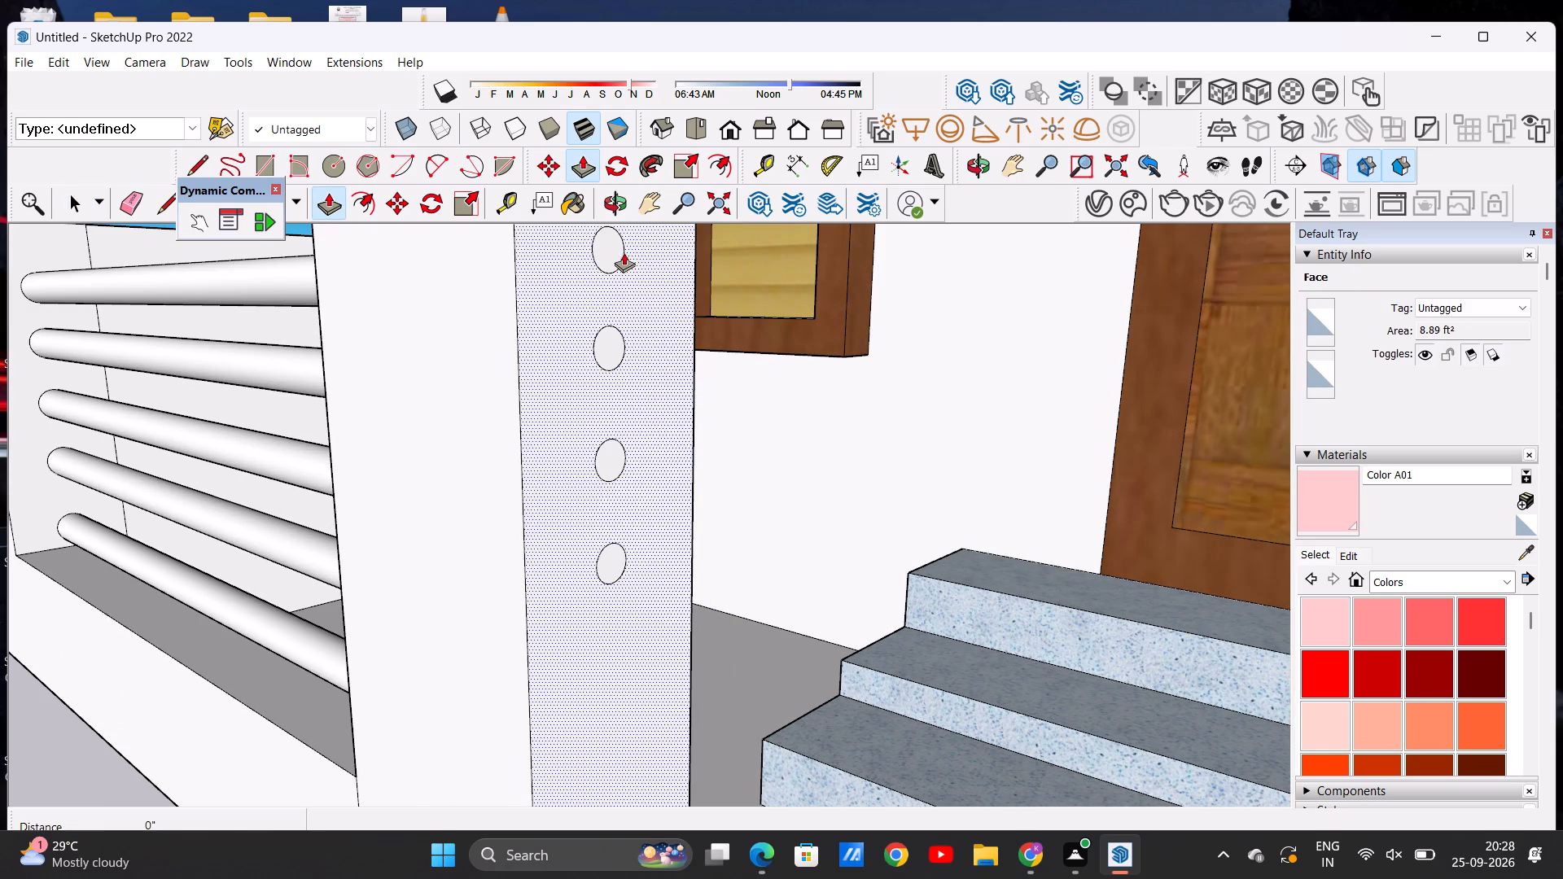
{"action": "left_click", "coordinate": [620, 248]}
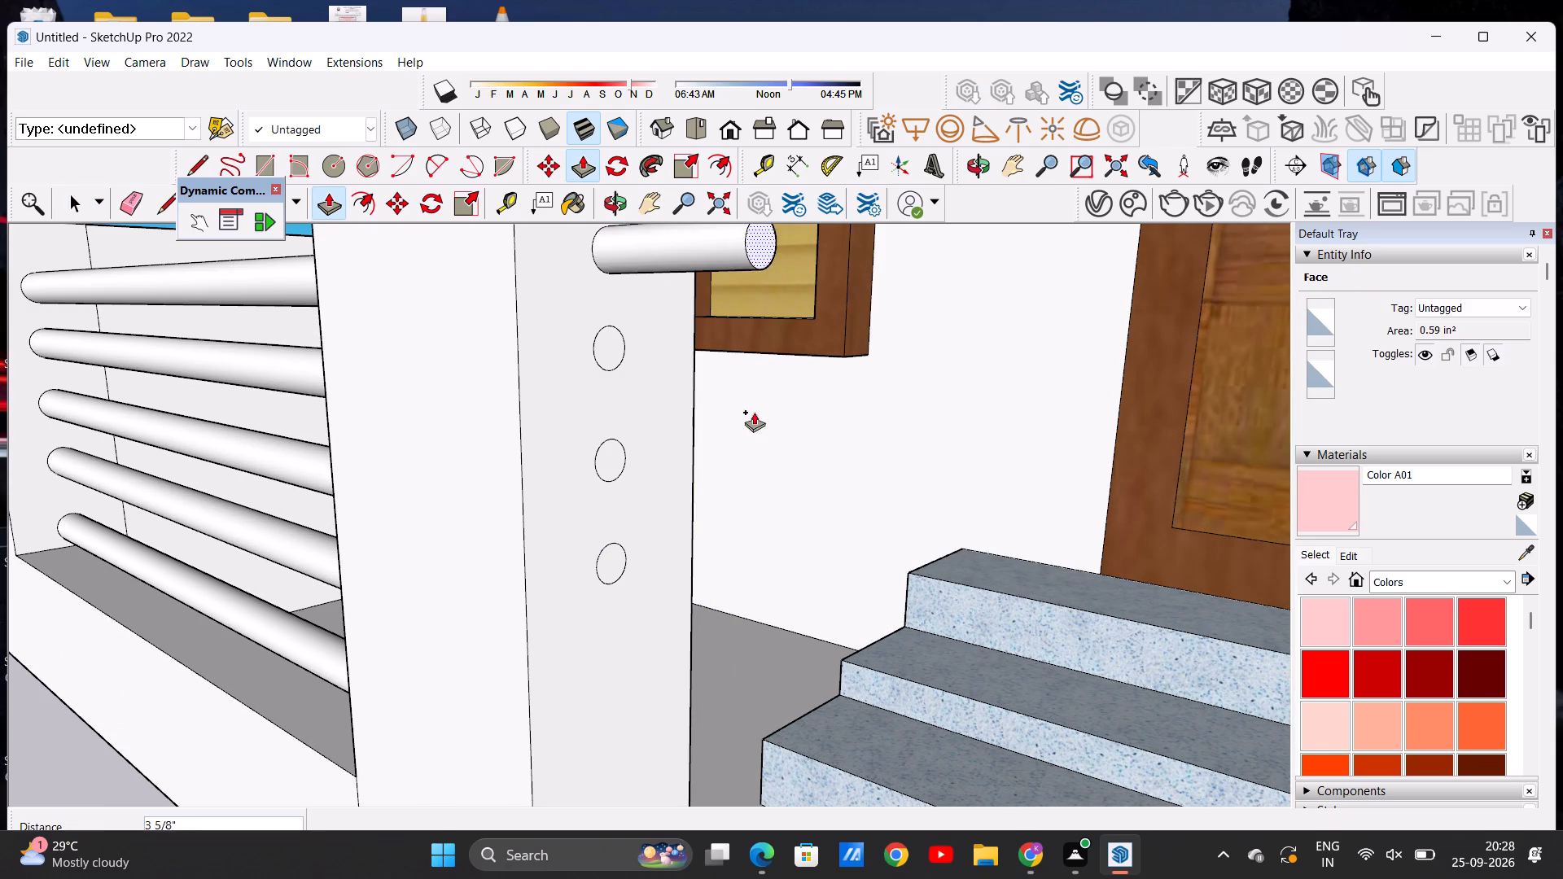
{"action": "scroll", "coordinate": [754, 423], "scroll_direction": "down", "scroll_amount": 11}
{"action": "middle_click_drag", "start_coordinate": [815, 433], "coordinate": [1026, 475]}
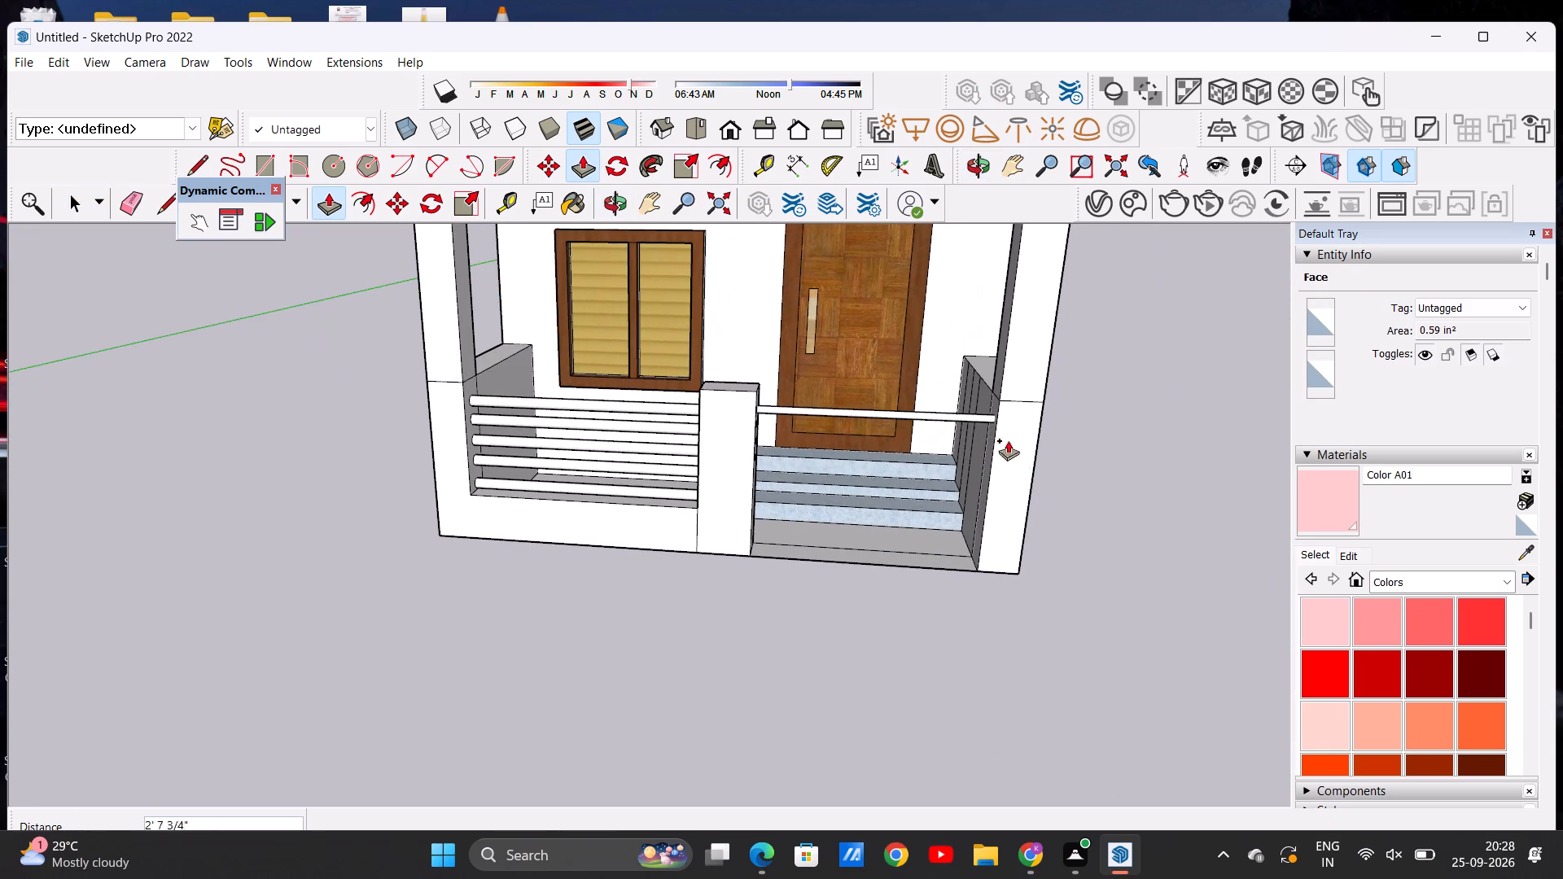
{"action": "scroll", "coordinate": [984, 418], "scroll_direction": "up", "scroll_amount": 13}
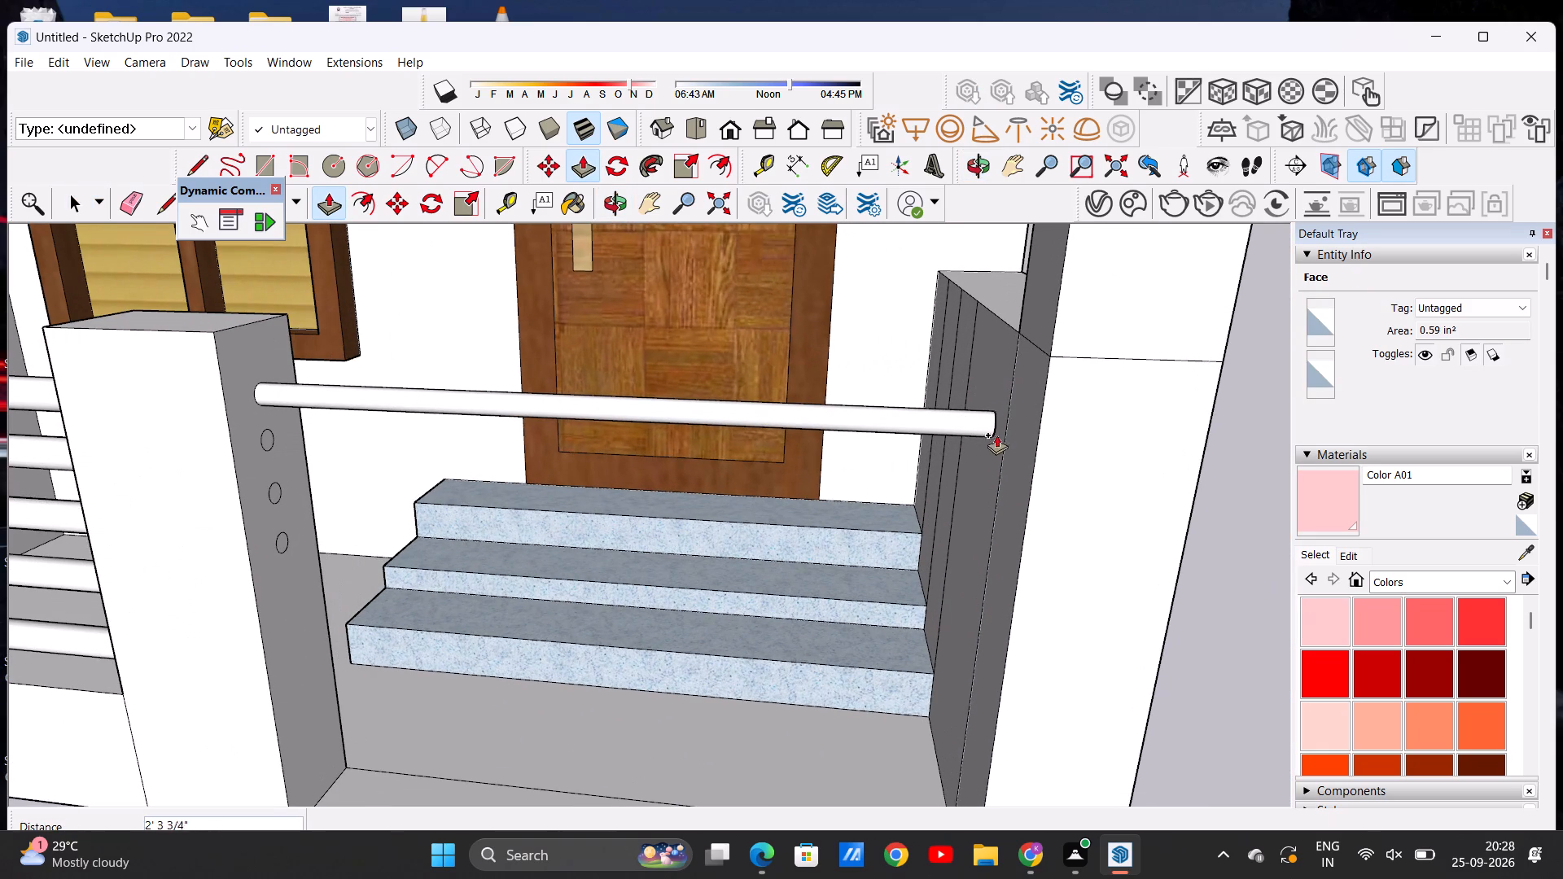
{"action": "left_click", "coordinate": [1025, 410]}
Extrude the second circle from the top about 2' 4 11/16" to form another railing bar across the steps.
{"action": "scroll", "coordinate": [936, 418], "scroll_direction": "down", "scroll_amount": 9}
{"action": "middle_click_drag", "start_coordinate": [801, 435], "coordinate": [556, 470]}
{"action": "scroll", "coordinate": [598, 436], "scroll_direction": "up", "scroll_amount": 10}
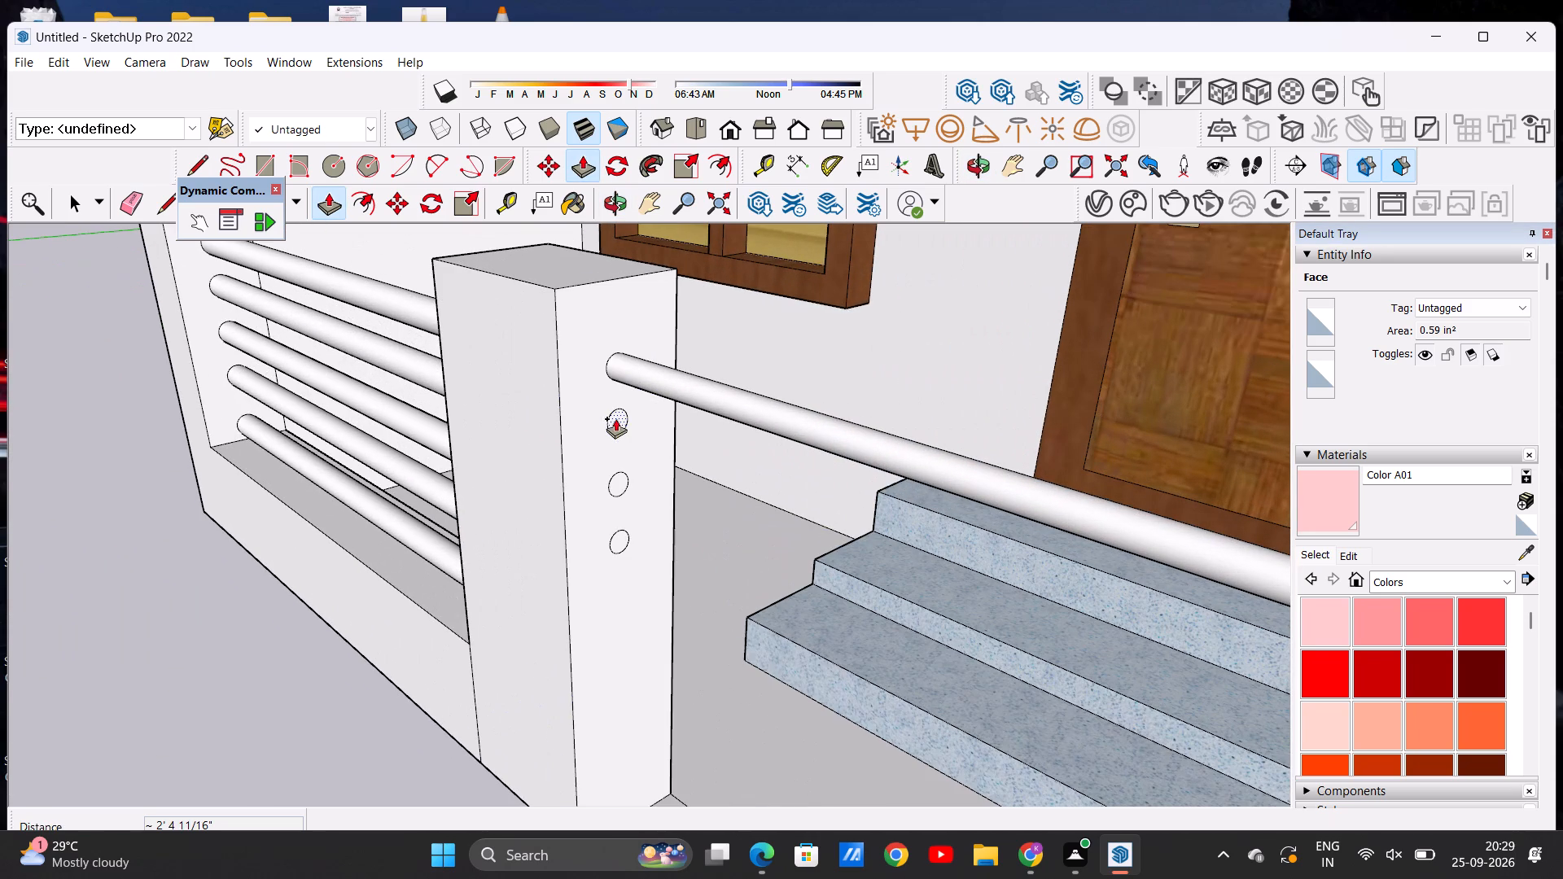
{"action": "left_click", "coordinate": [615, 413]}
{"action": "scroll", "coordinate": [721, 484], "scroll_direction": "down", "scroll_amount": 13}
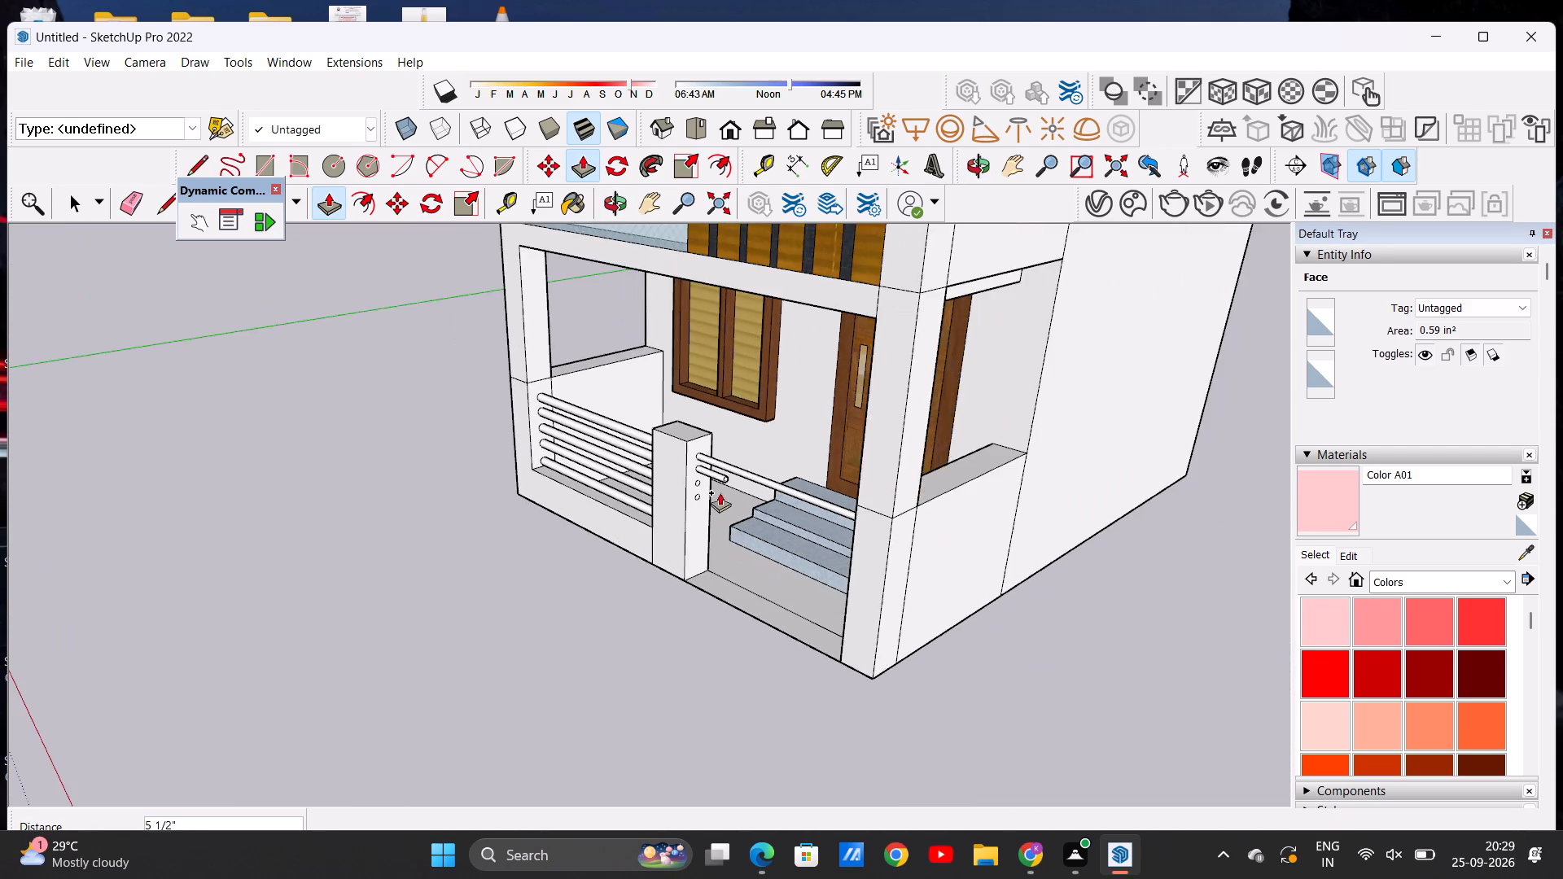
{"action": "middle_click_drag", "start_coordinate": [721, 496], "coordinate": [957, 513]}
{"action": "scroll", "coordinate": [886, 457], "scroll_direction": "up", "scroll_amount": 11}
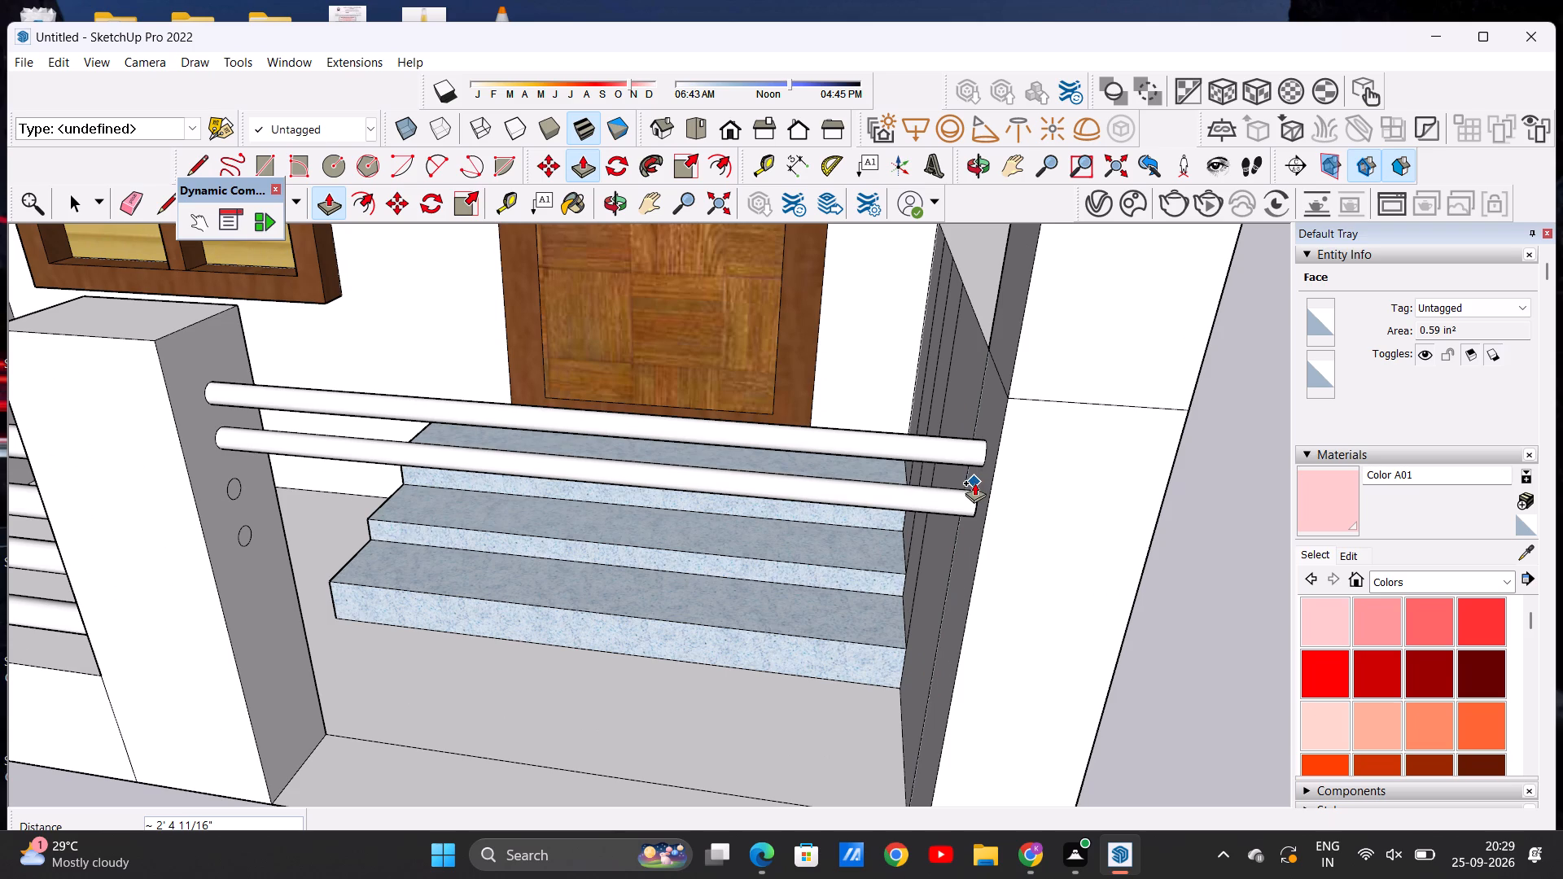
{"action": "left_click", "coordinate": [974, 483]}
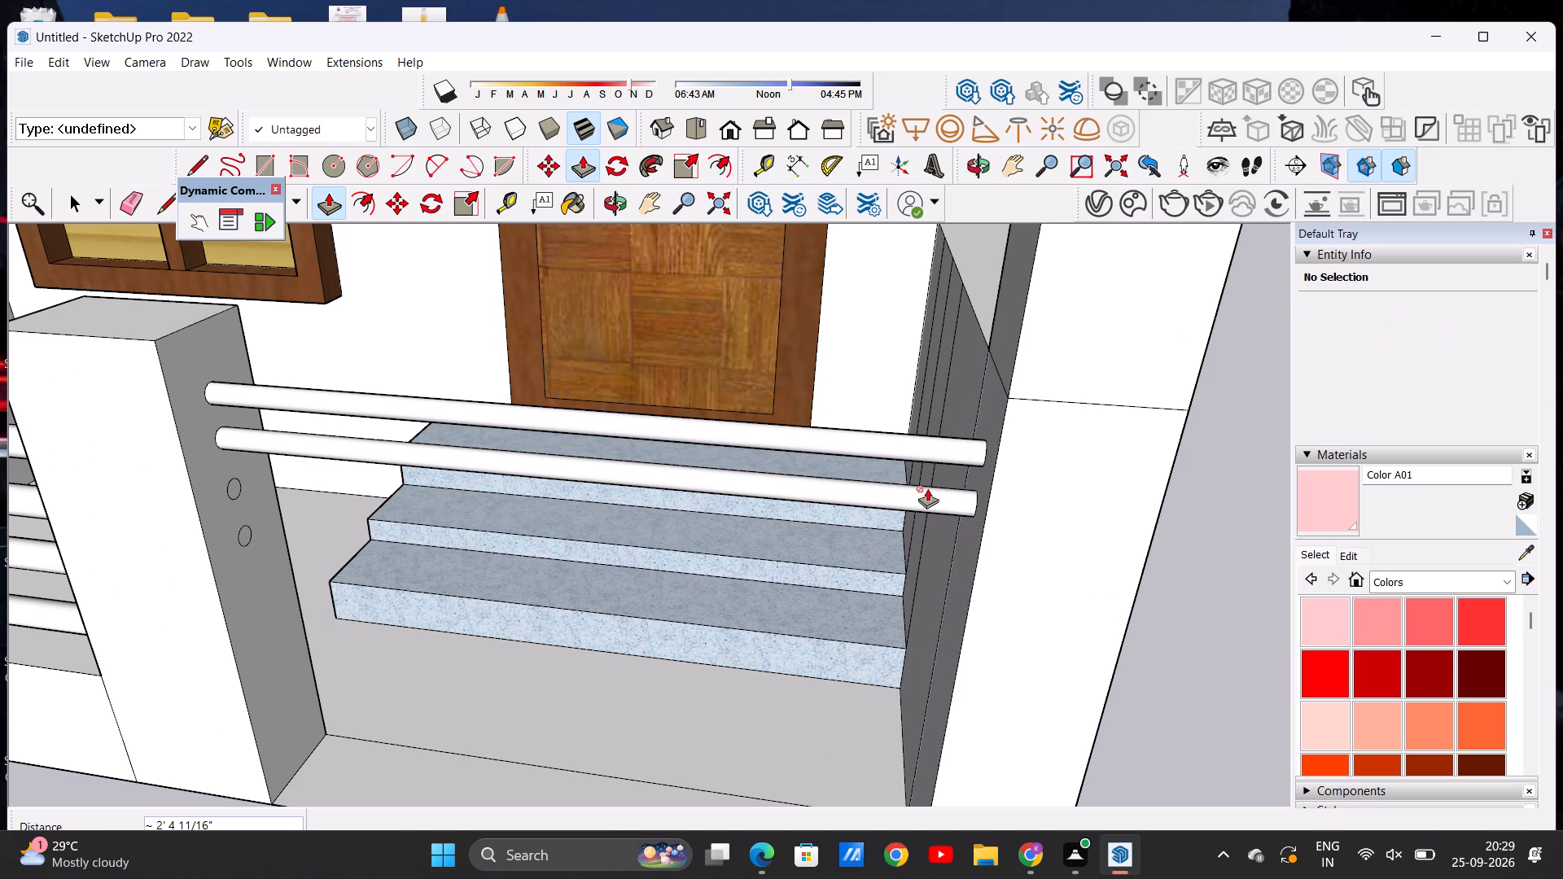
Extrude the third circle on the short pillar about 2' 4 11/16" across to the corner pillar.
{"action": "scroll", "coordinate": [927, 488], "scroll_direction": "down", "scroll_amount": 10}
{"action": "middle_click_drag", "start_coordinate": [890, 546], "coordinate": [870, 453]}
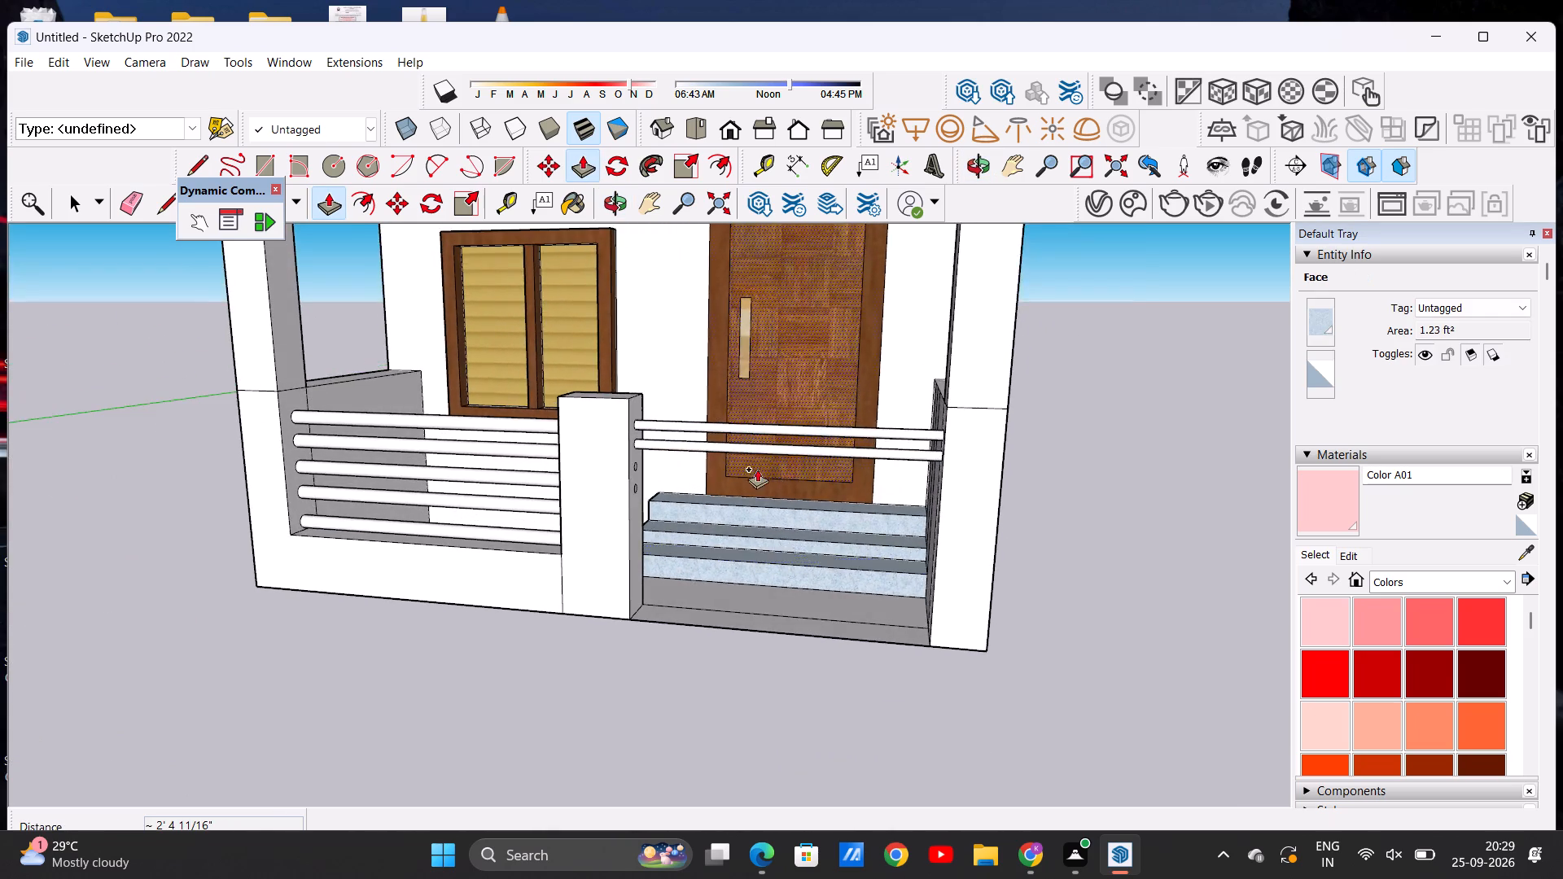
{"action": "scroll", "coordinate": [710, 461], "scroll_direction": "up", "scroll_amount": 5}
{"action": "scroll", "coordinate": [557, 462], "scroll_direction": "up", "scroll_amount": 6}
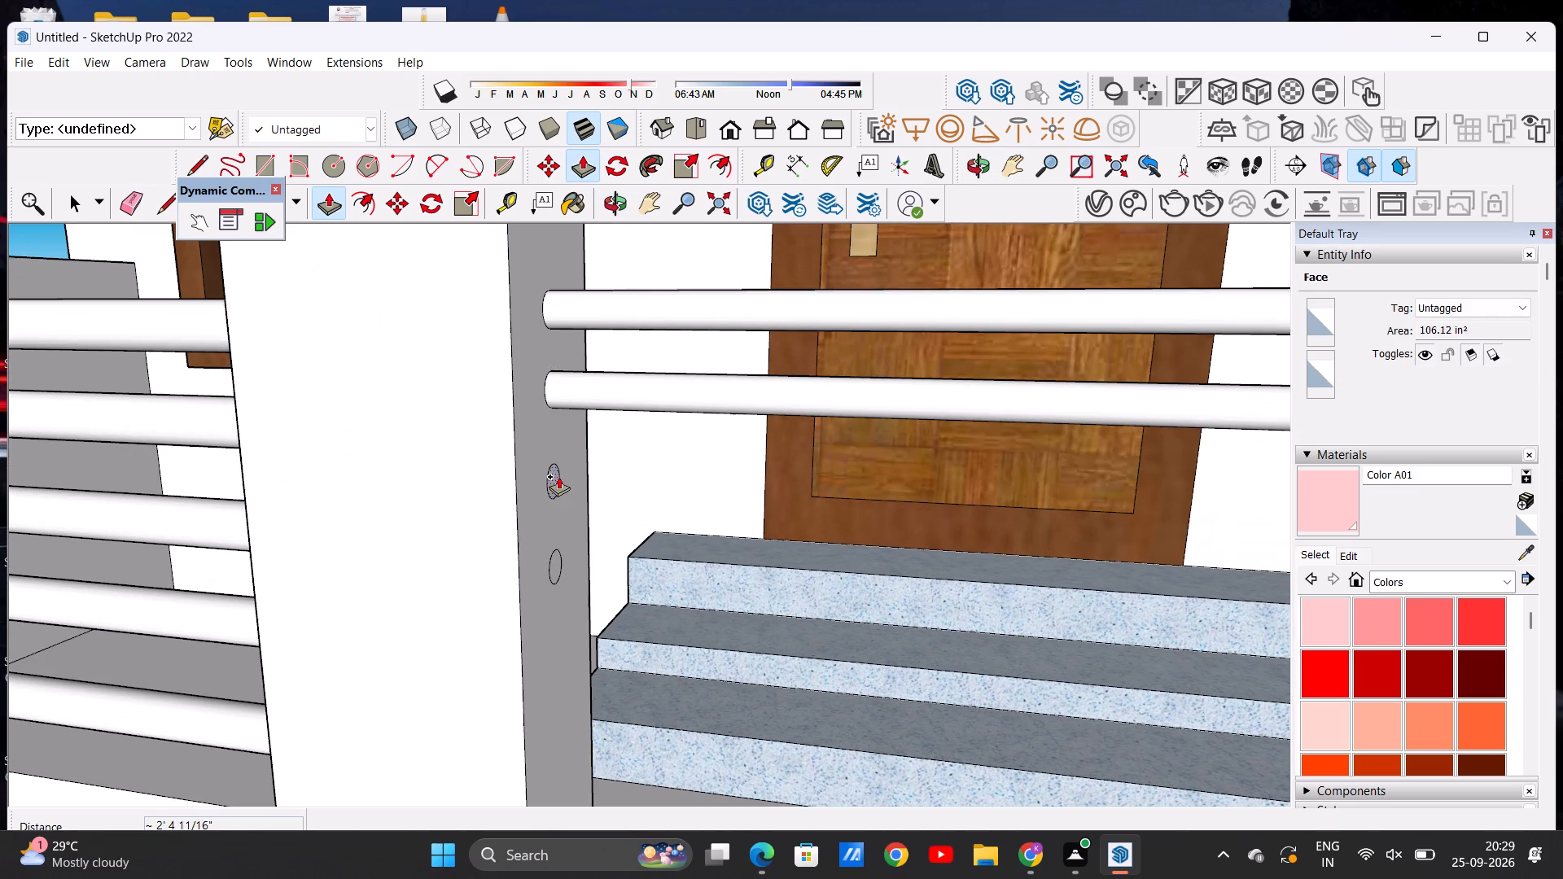
{"action": "left_click", "coordinate": [558, 476]}
{"action": "scroll", "coordinate": [728, 509], "scroll_direction": "down", "scroll_amount": 11}
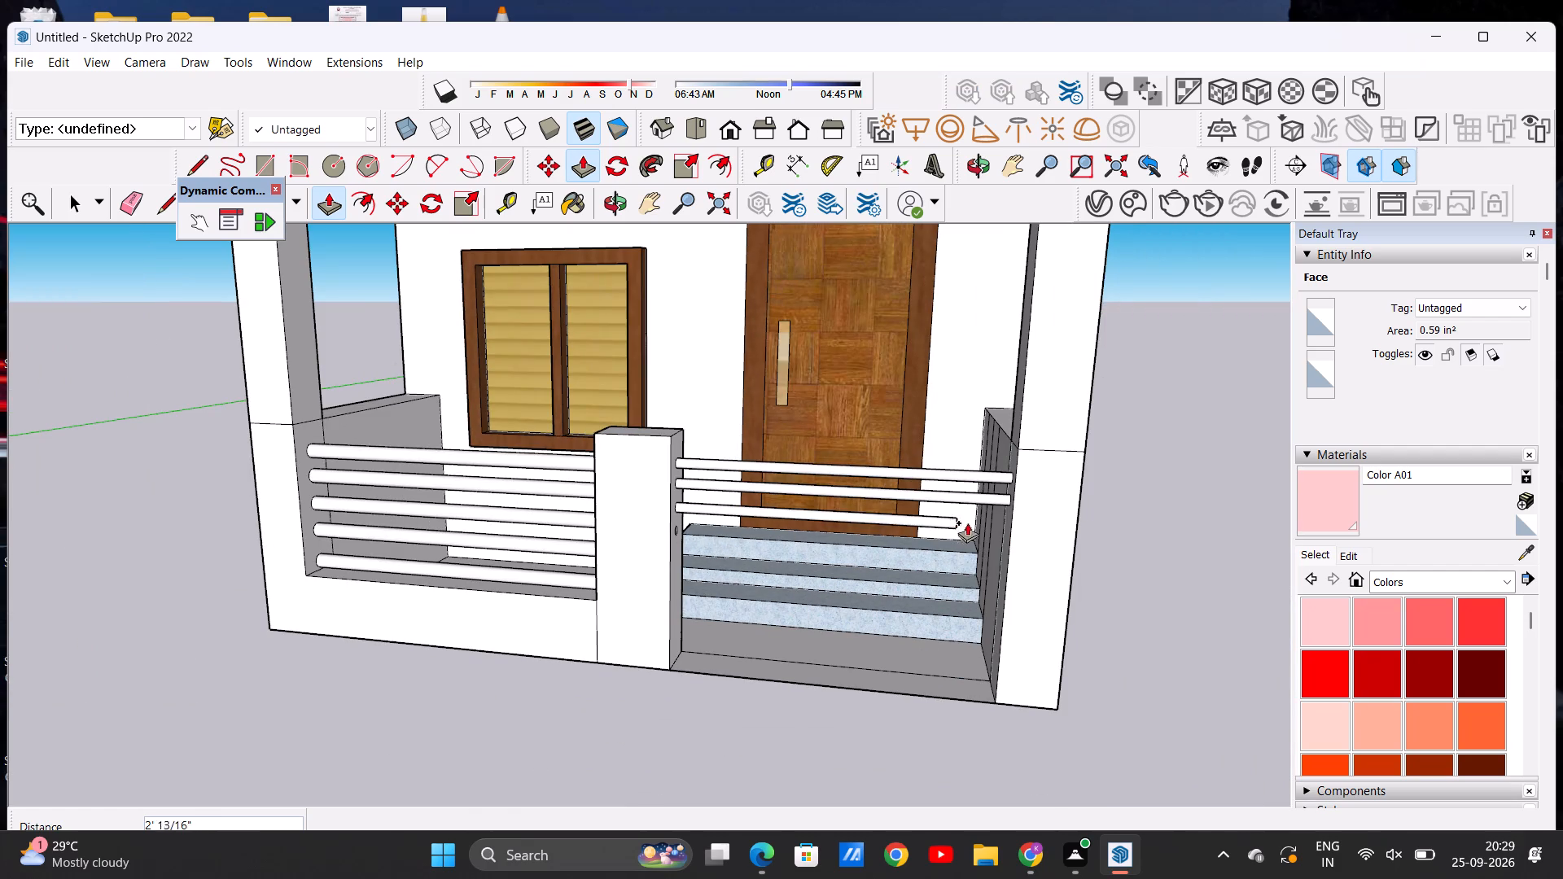
{"action": "scroll", "coordinate": [1003, 521], "scroll_direction": "up", "scroll_amount": 12}
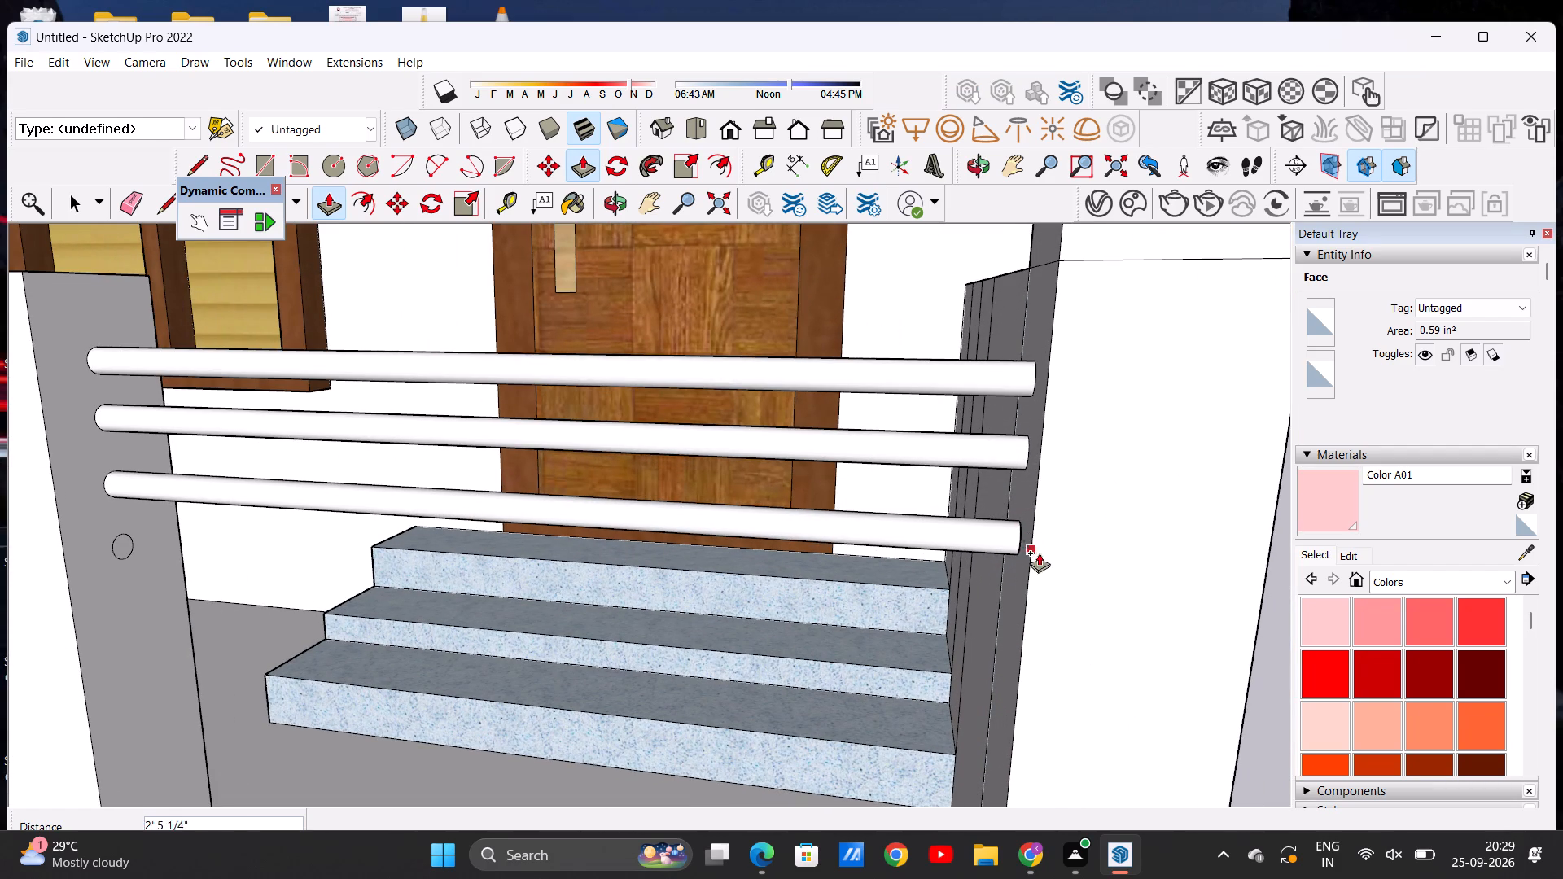
{"action": "left_click", "coordinate": [1022, 516]}
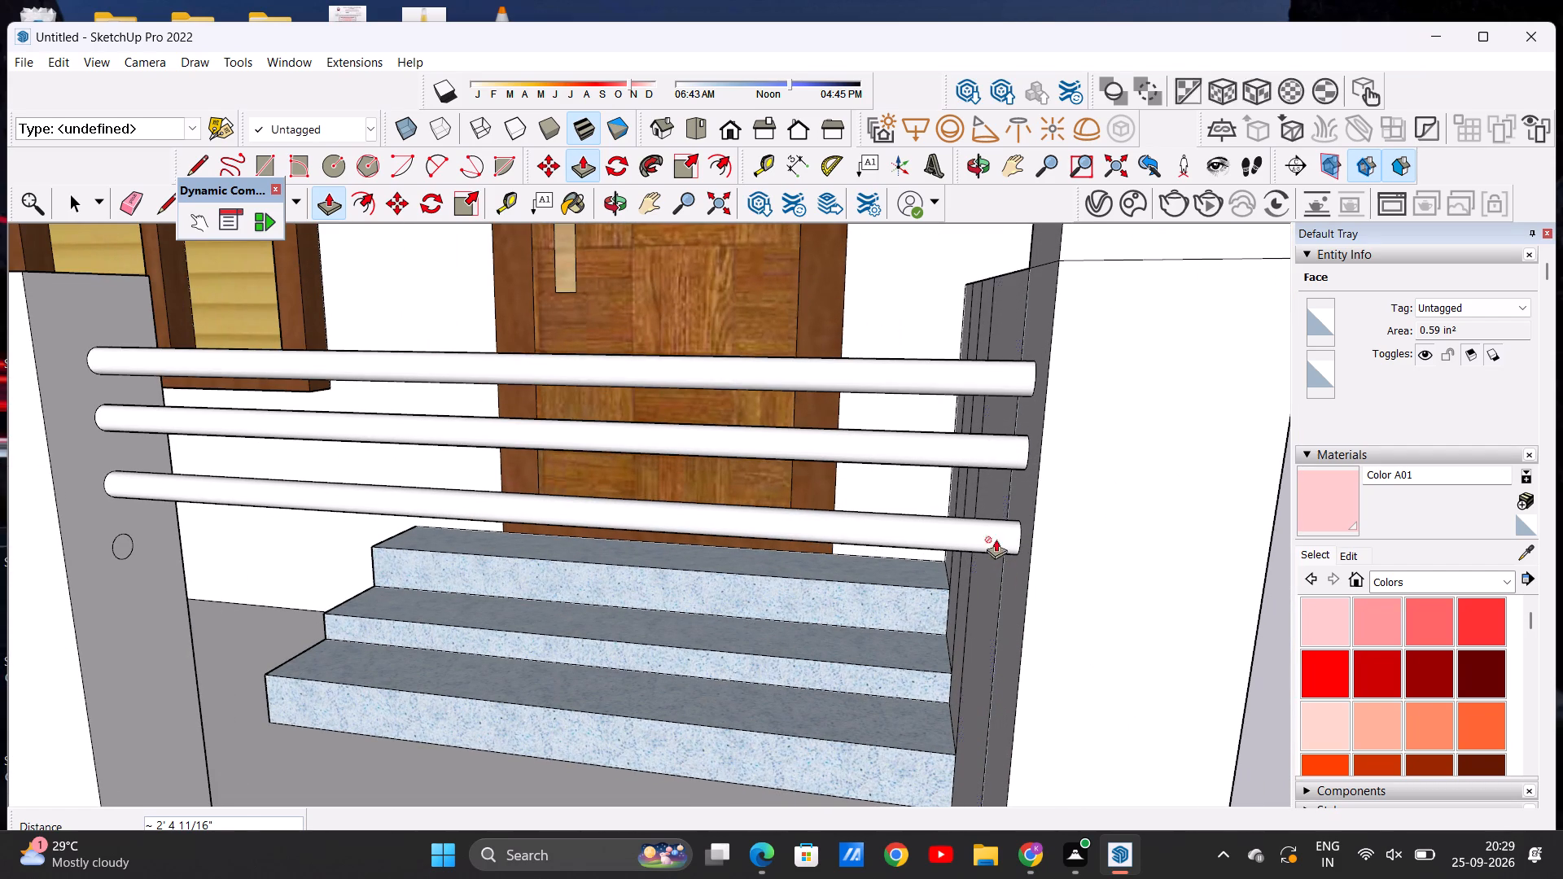
Extrude the lowest circle on the short pillar about 2' 4 11/16" to the corner pillar and end Push/Pull.
{"action": "scroll", "coordinate": [996, 524], "scroll_direction": "down", "scroll_amount": 9}
{"action": "middle_click_drag", "start_coordinate": [540, 595], "coordinate": [445, 593]}
{"action": "scroll", "coordinate": [588, 518], "scroll_direction": "up", "scroll_amount": 6}
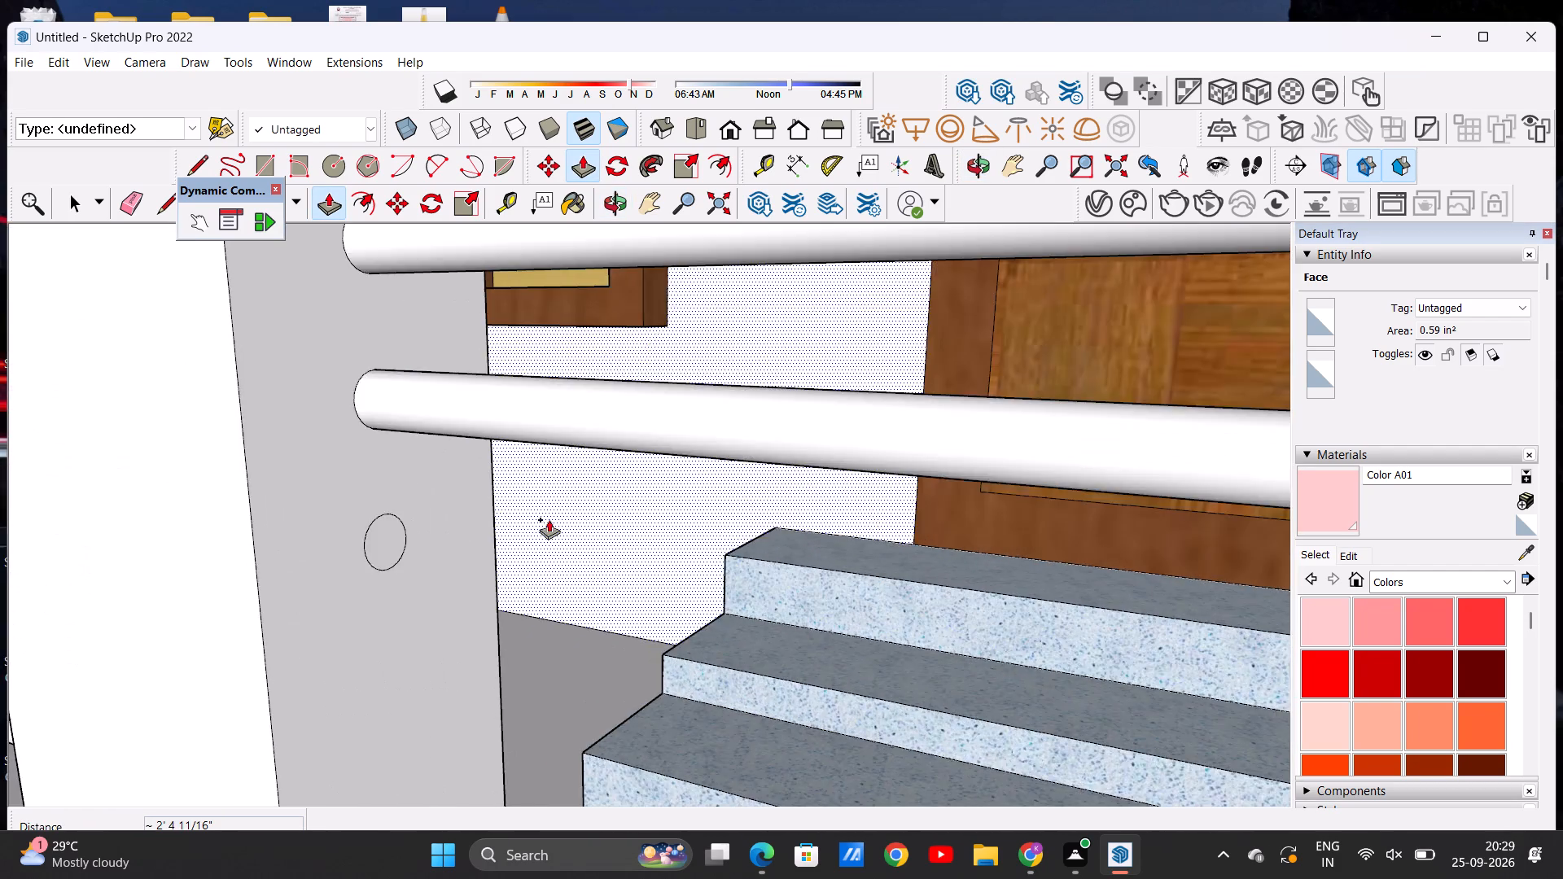
{"action": "scroll", "coordinate": [549, 519], "scroll_direction": "up", "scroll_amount": 3}
{"action": "scroll", "coordinate": [563, 529], "scroll_direction": "down", "scroll_amount": 6}
{"action": "scroll", "coordinate": [488, 523], "scroll_direction": "up", "scroll_amount": 6}
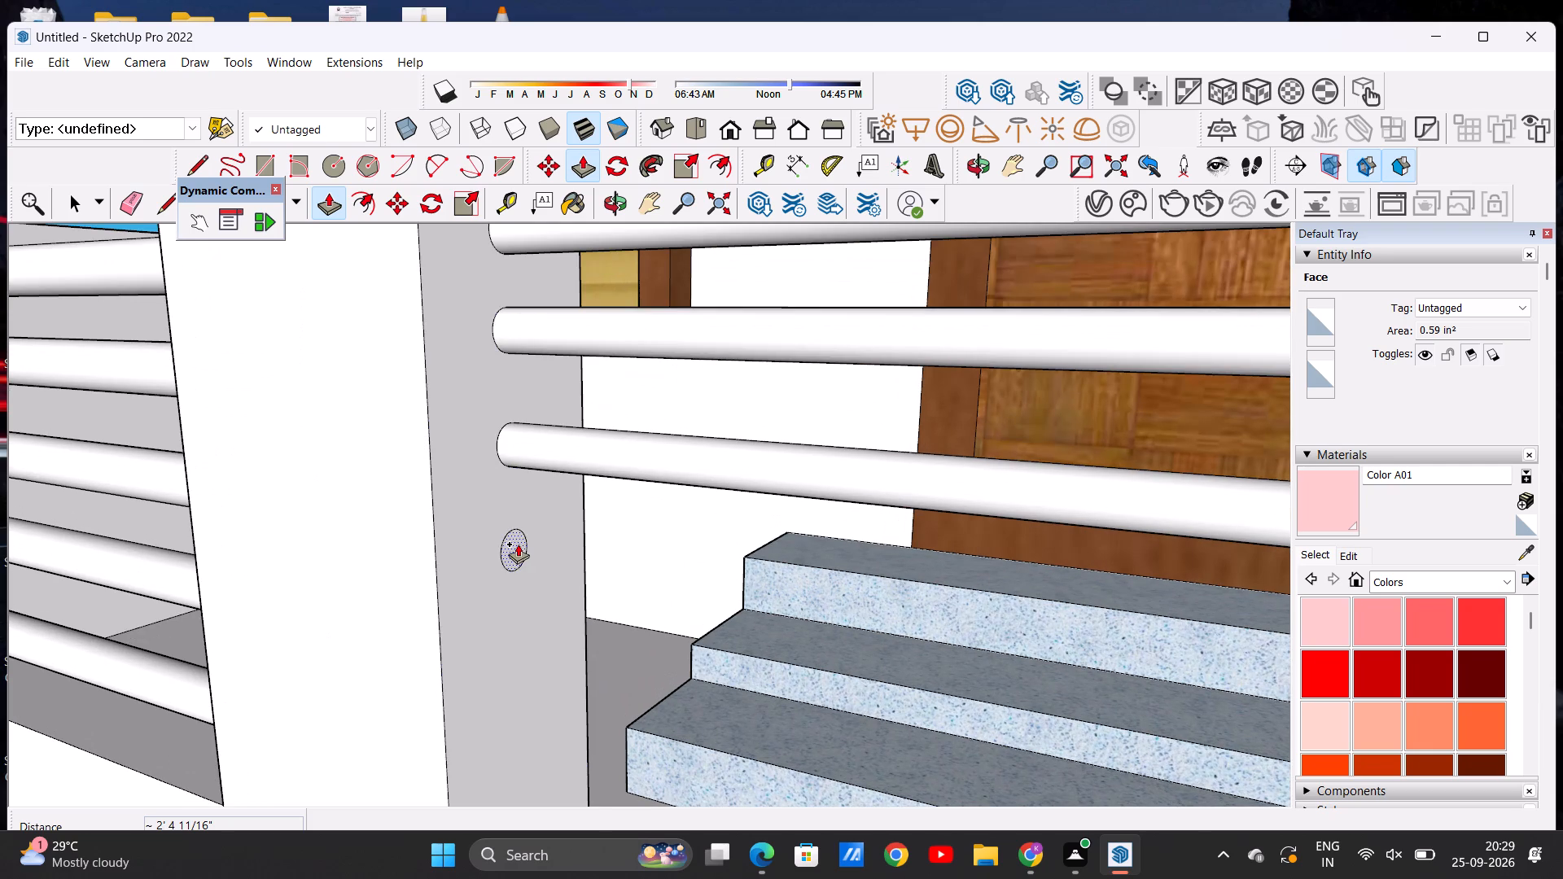
{"action": "left_click", "coordinate": [518, 544]}
{"action": "scroll", "coordinate": [628, 581], "scroll_direction": "down", "scroll_amount": 15}
{"action": "middle_click_drag", "start_coordinate": [834, 601], "coordinate": [836, 602]}
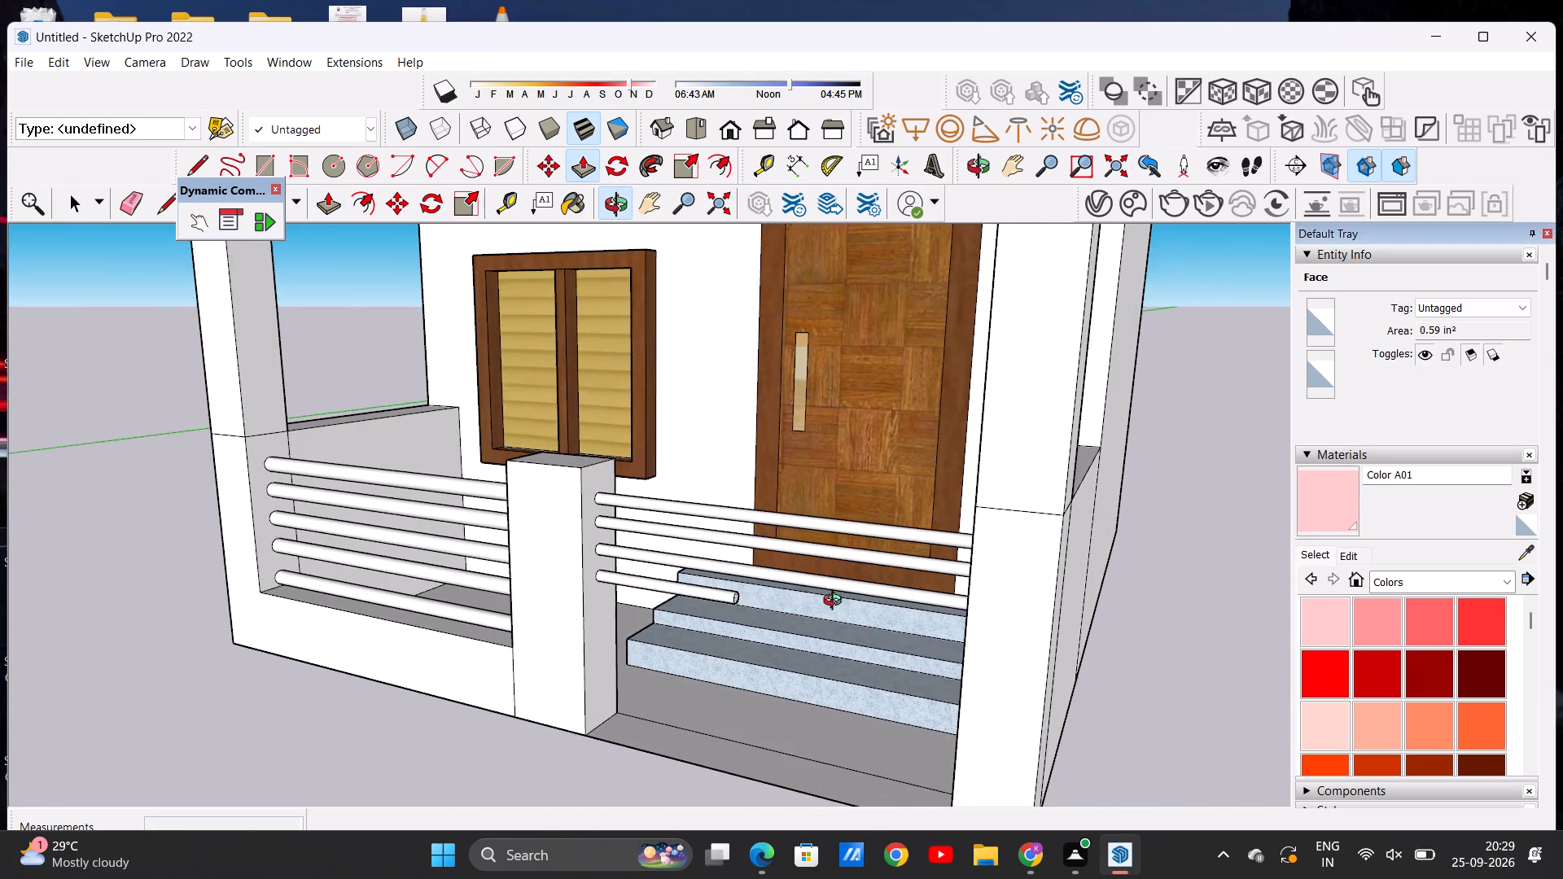
{"action": "middle_click_drag", "start_coordinate": [836, 602], "coordinate": [987, 620]}
{"action": "scroll", "coordinate": [1009, 606], "scroll_direction": "up", "scroll_amount": 11}
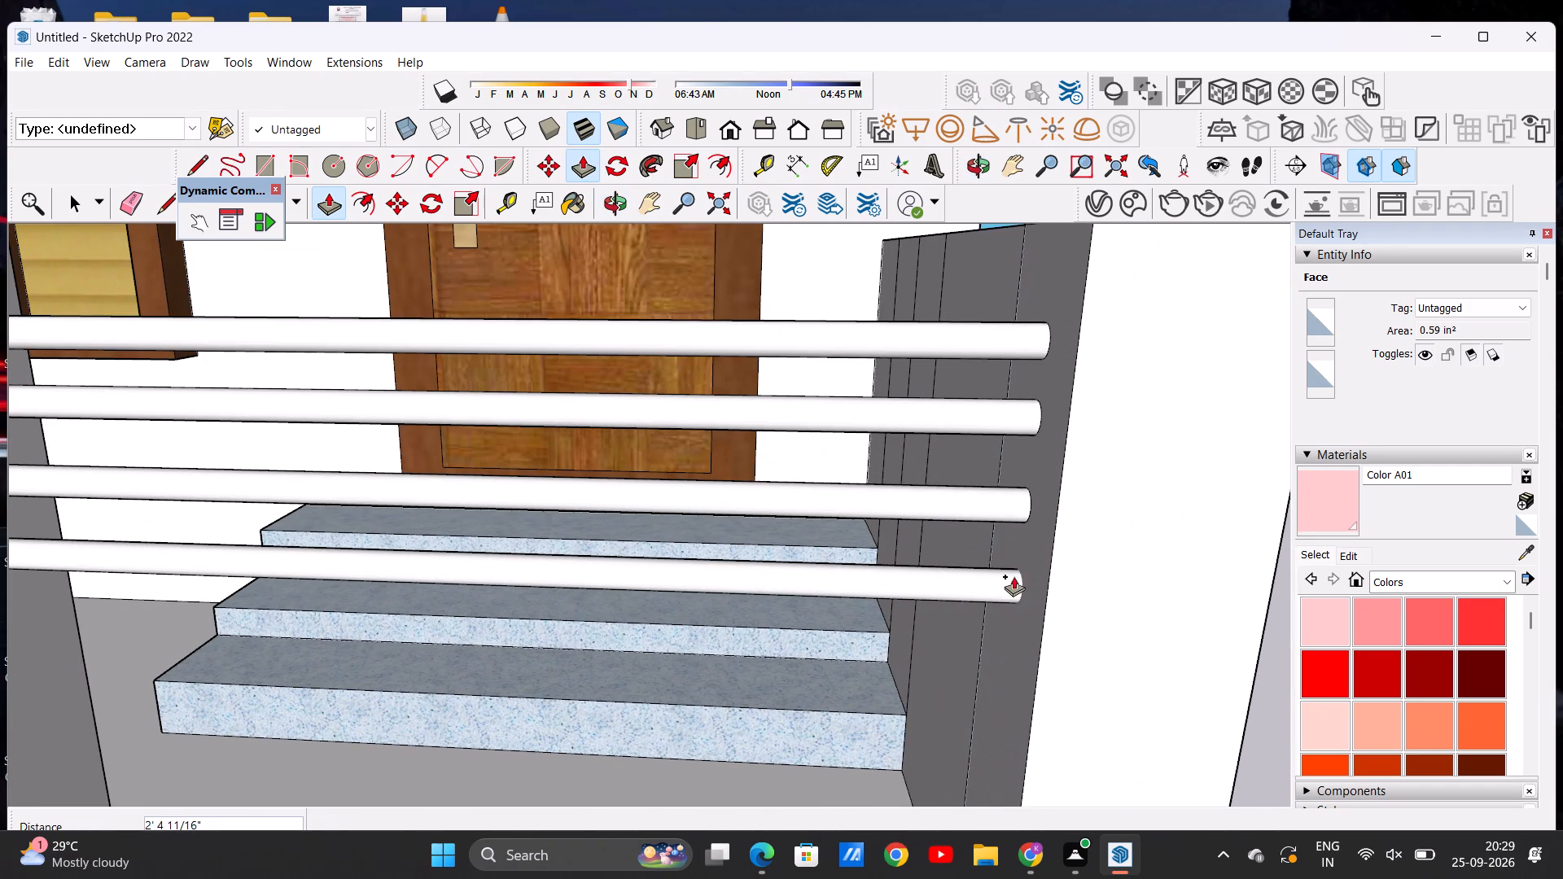
{"action": "left_click", "coordinate": [1017, 571]}
{"action": "key", "text": "space"}
Raise the floor strip between the short pillar and the corner pillar about 11" into a base wall below the bars.
{"action": "scroll", "coordinate": [746, 505], "scroll_direction": "down", "scroll_amount": 9}
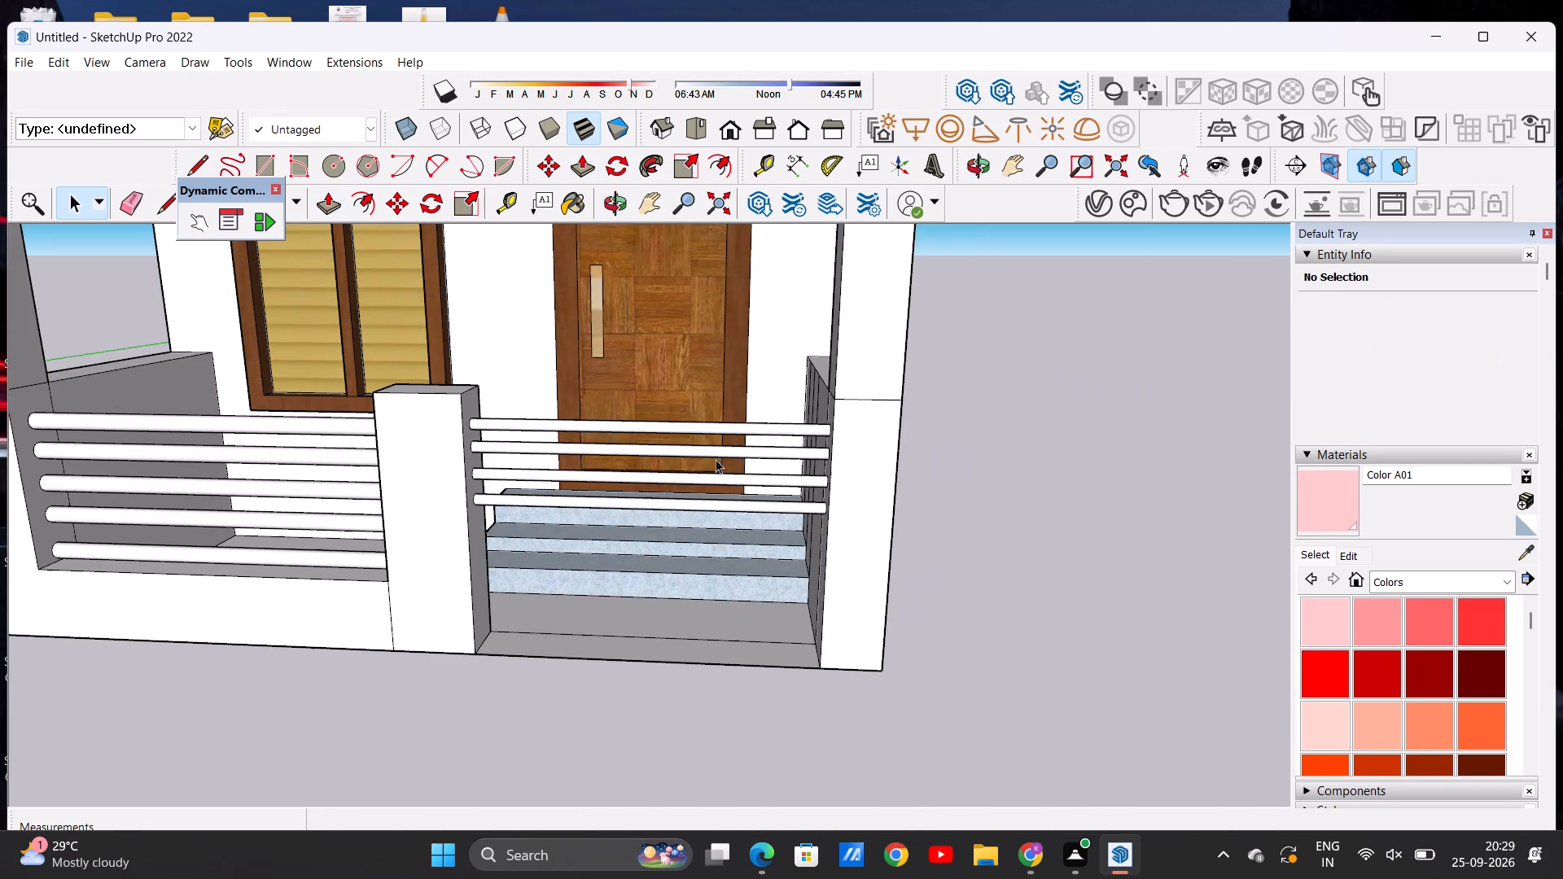
{"action": "middle_click_drag", "start_coordinate": [663, 651], "coordinate": [629, 664]}
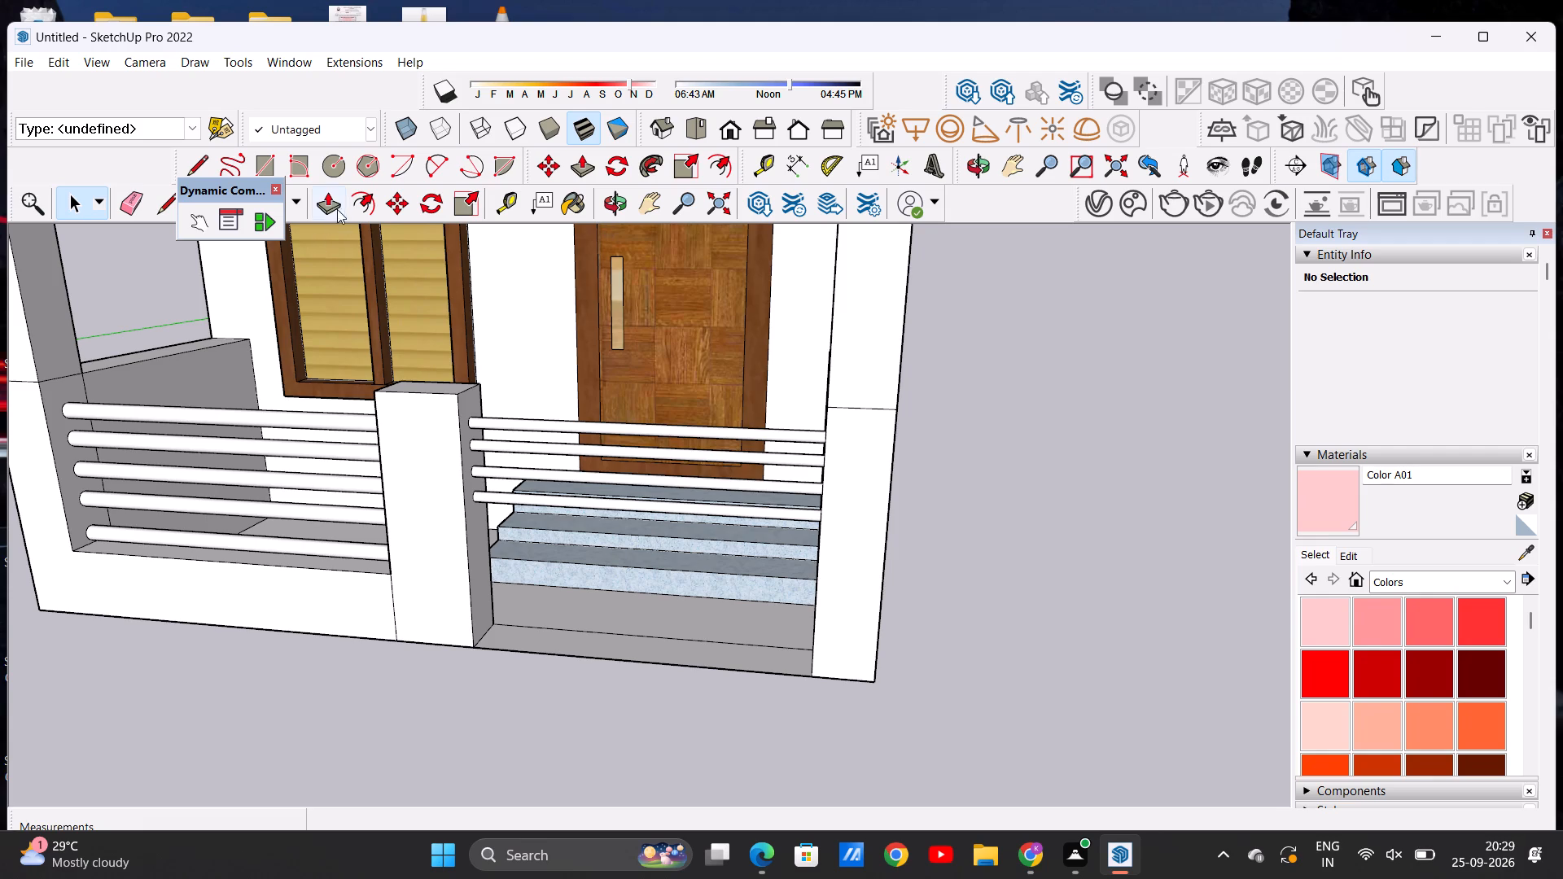
{"action": "left_click", "coordinate": [324, 201]}
{"action": "scroll", "coordinate": [761, 766], "scroll_direction": "up", "scroll_amount": 2}
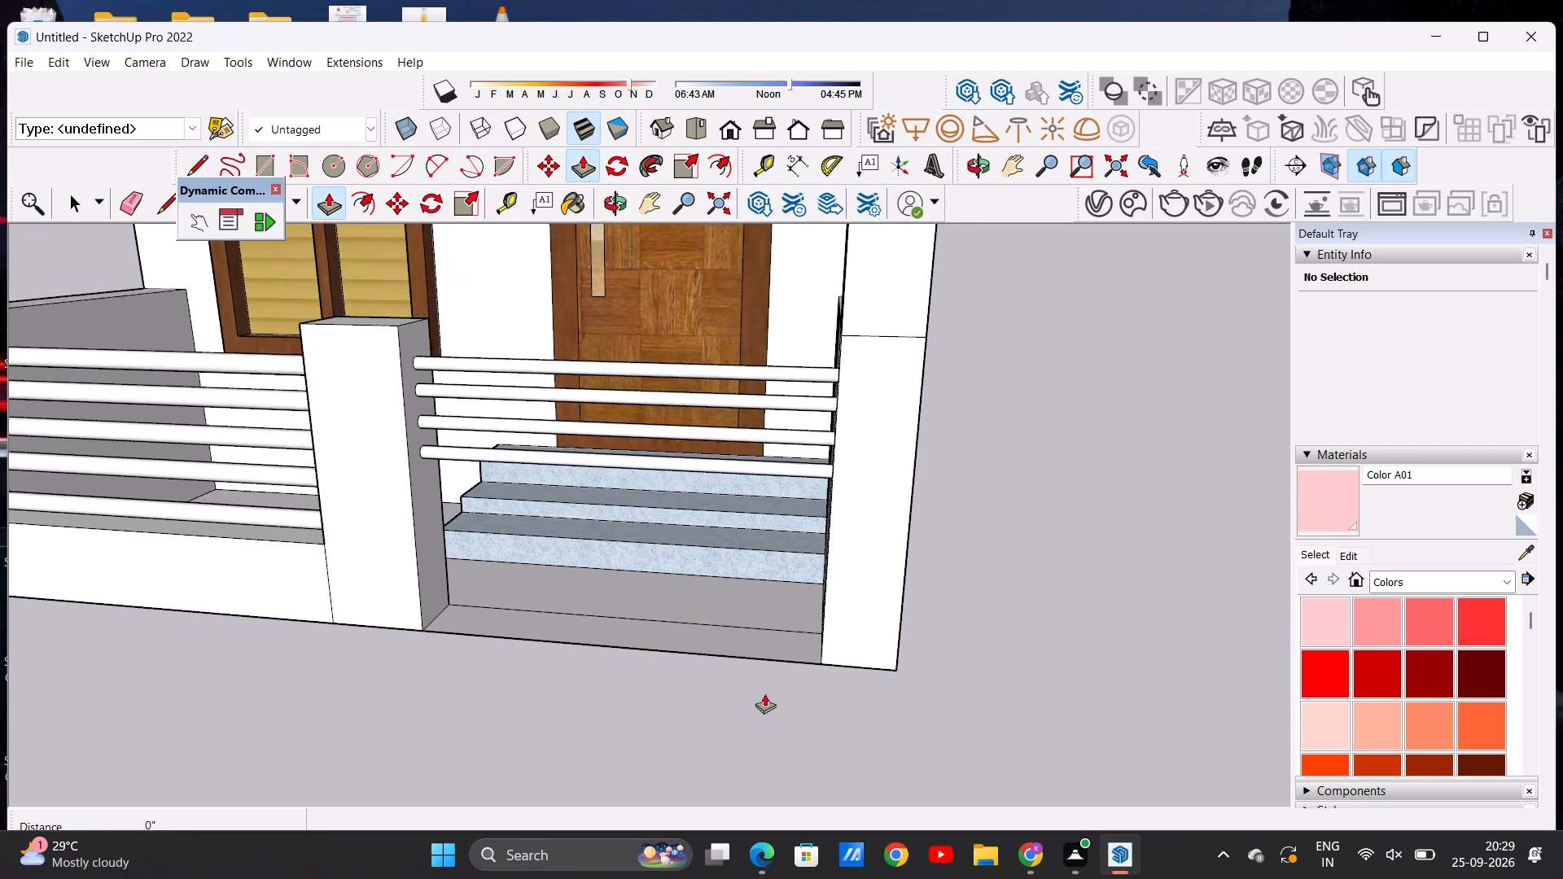
{"action": "scroll", "coordinate": [764, 693], "scroll_direction": "up", "scroll_amount": 3}
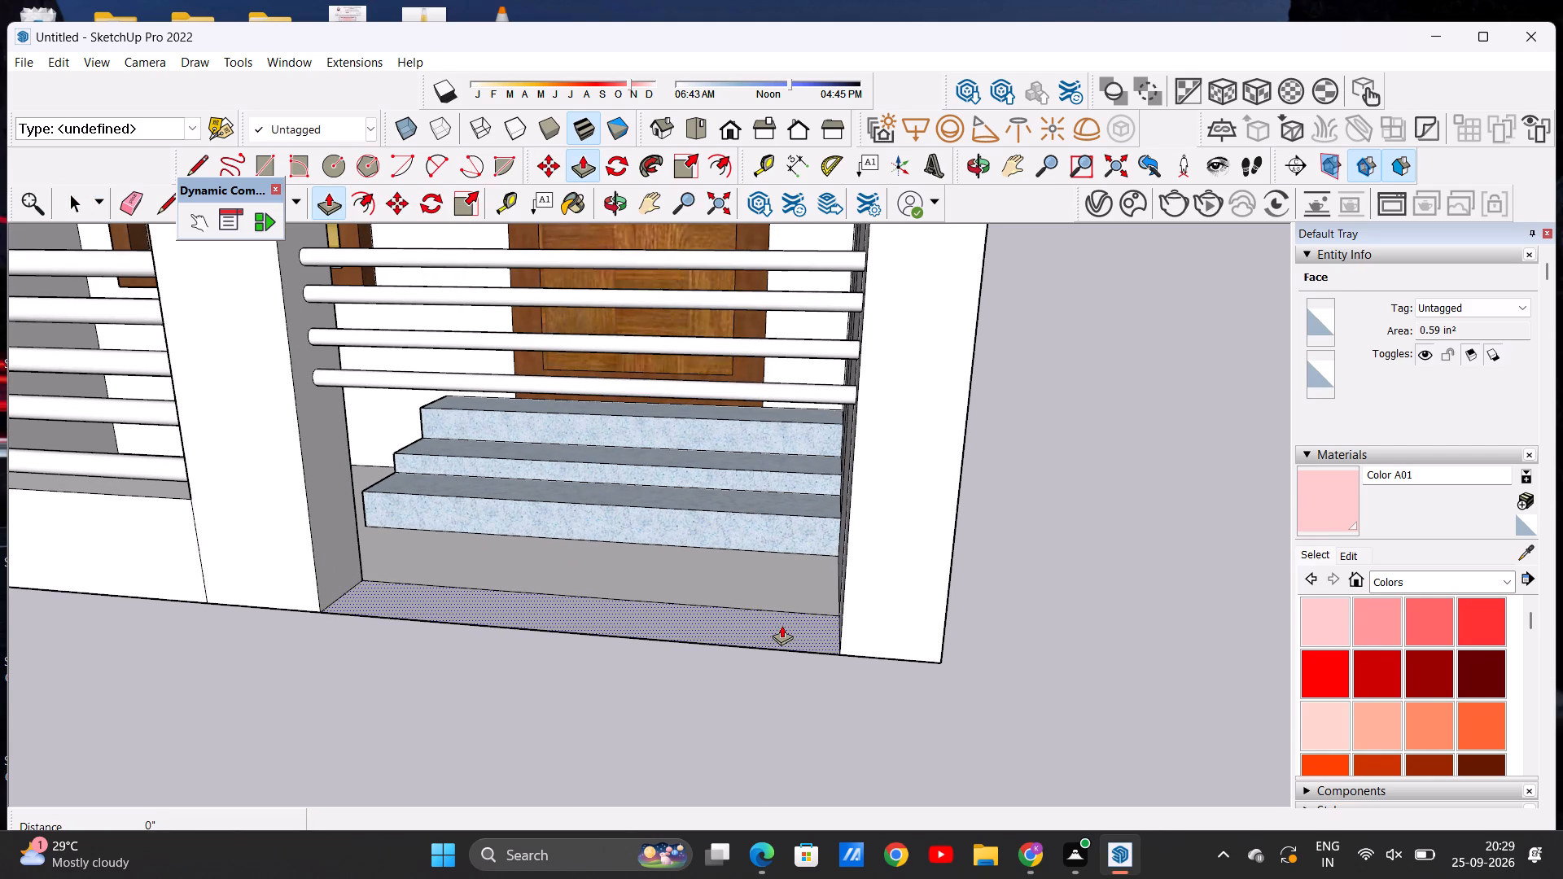
{"action": "left_click", "coordinate": [781, 625]}
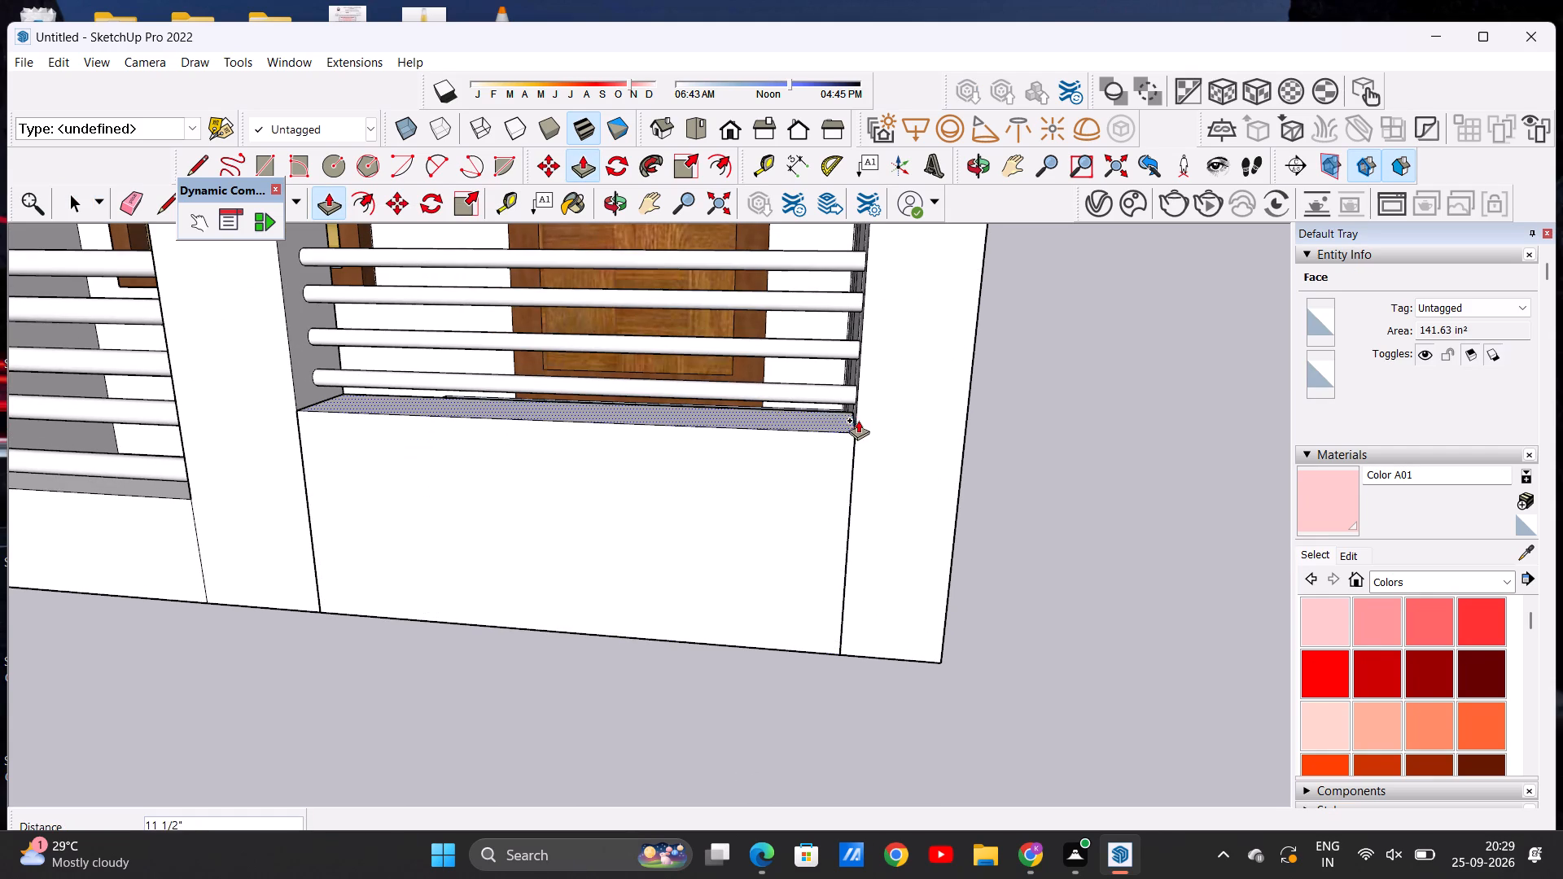
{"action": "left_click", "coordinate": [856, 418]}
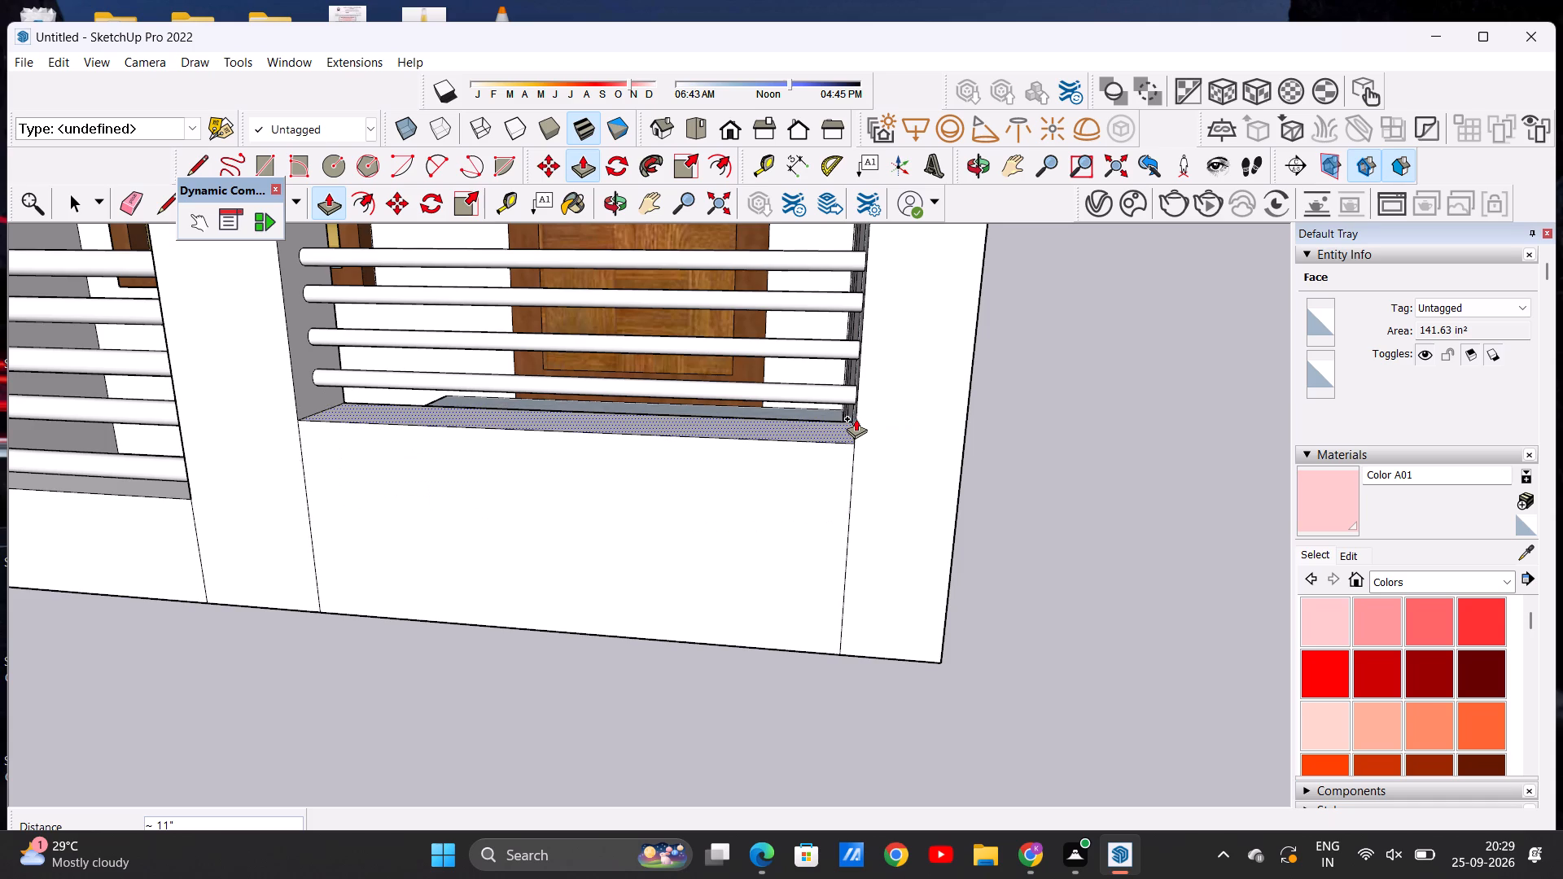
{"action": "key", "text": "space"}
Examine the porch railings and the new base wall from the front, close up and with the upper floors.
{"action": "scroll", "coordinate": [797, 474], "scroll_direction": "down", "scroll_amount": 7}
{"action": "middle_click_drag", "start_coordinate": [794, 579], "coordinate": [822, 481]}
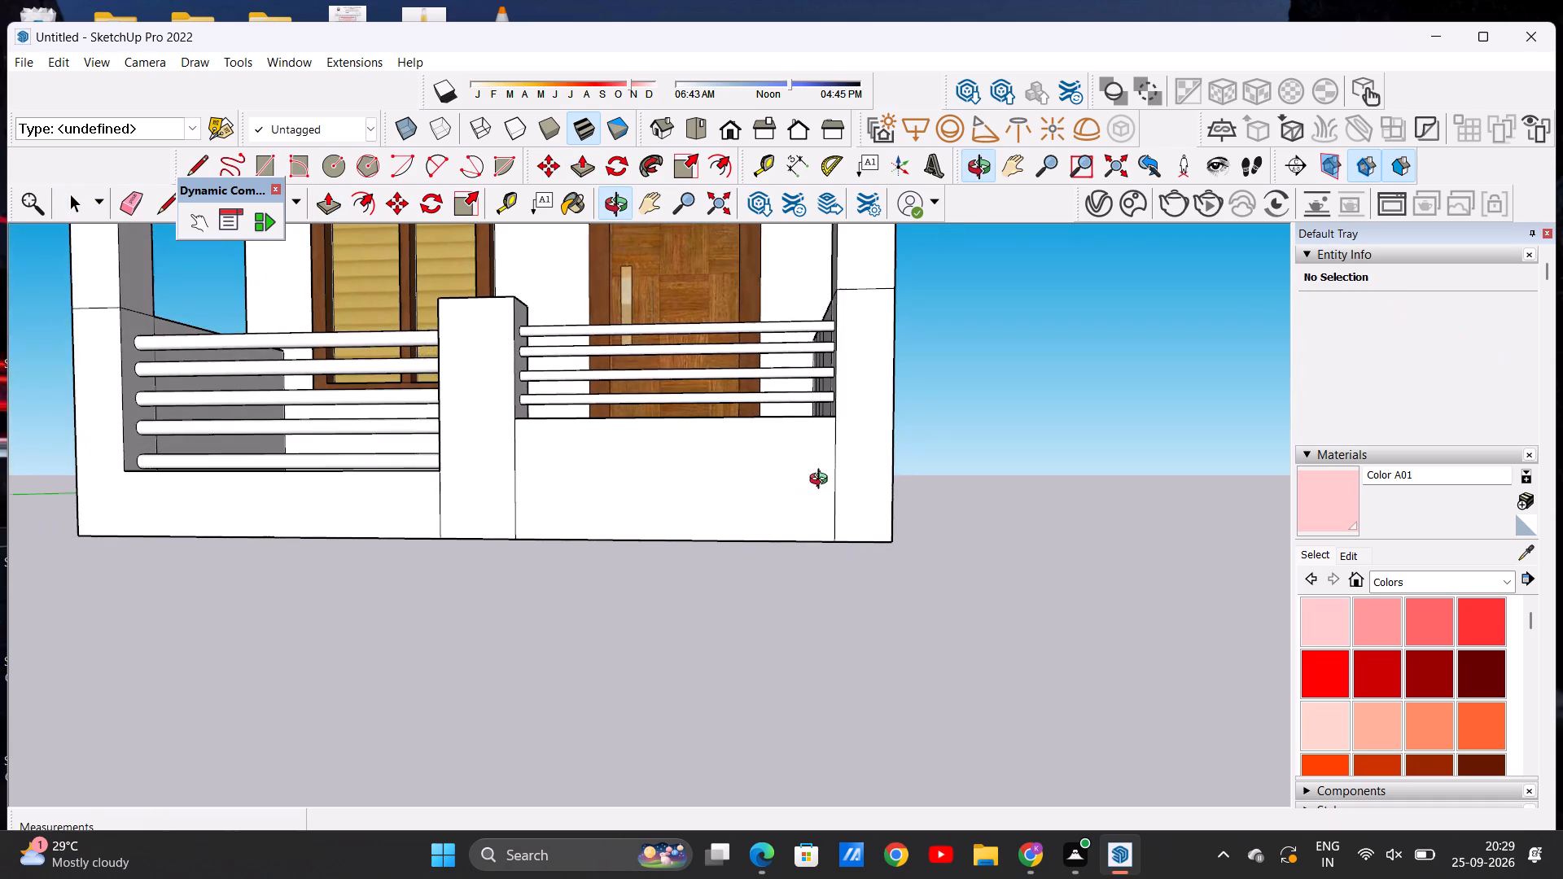
{"action": "middle_click_drag", "start_coordinate": [822, 481], "coordinate": [858, 549]}
{"action": "scroll", "coordinate": [778, 548], "scroll_direction": "down", "scroll_amount": 3}
{"action": "scroll", "coordinate": [756, 540], "scroll_direction": "up", "scroll_amount": 2}
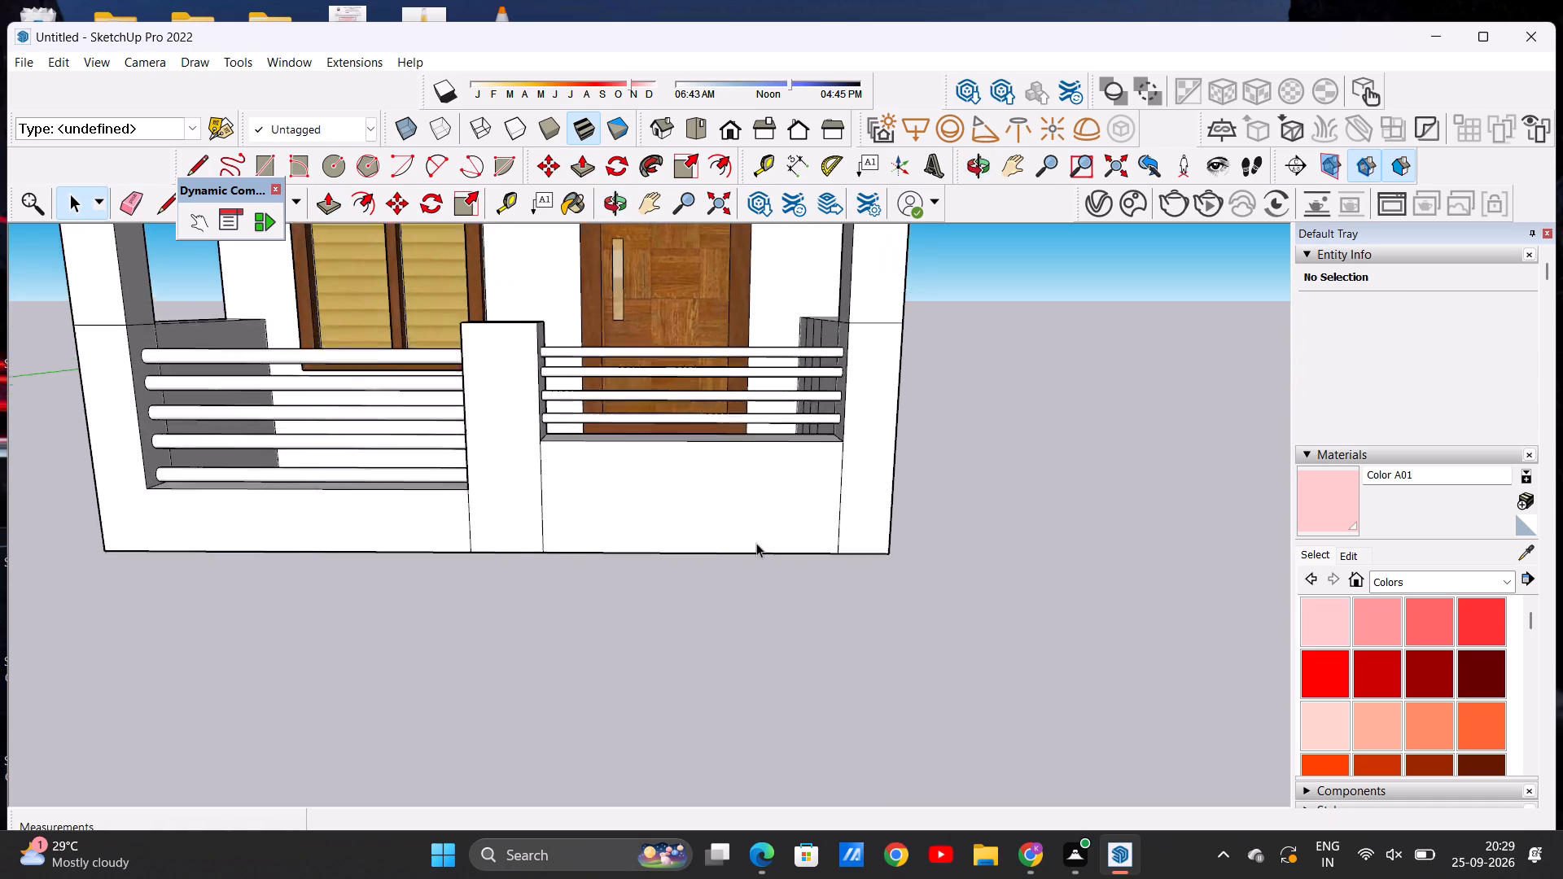
{"action": "scroll", "coordinate": [756, 543], "scroll_direction": "up", "scroll_amount": 1}
{"action": "scroll", "coordinate": [757, 552], "scroll_direction": "down", "scroll_amount": 4}
{"action": "middle_click_drag", "start_coordinate": [750, 591], "coordinate": [750, 547]}
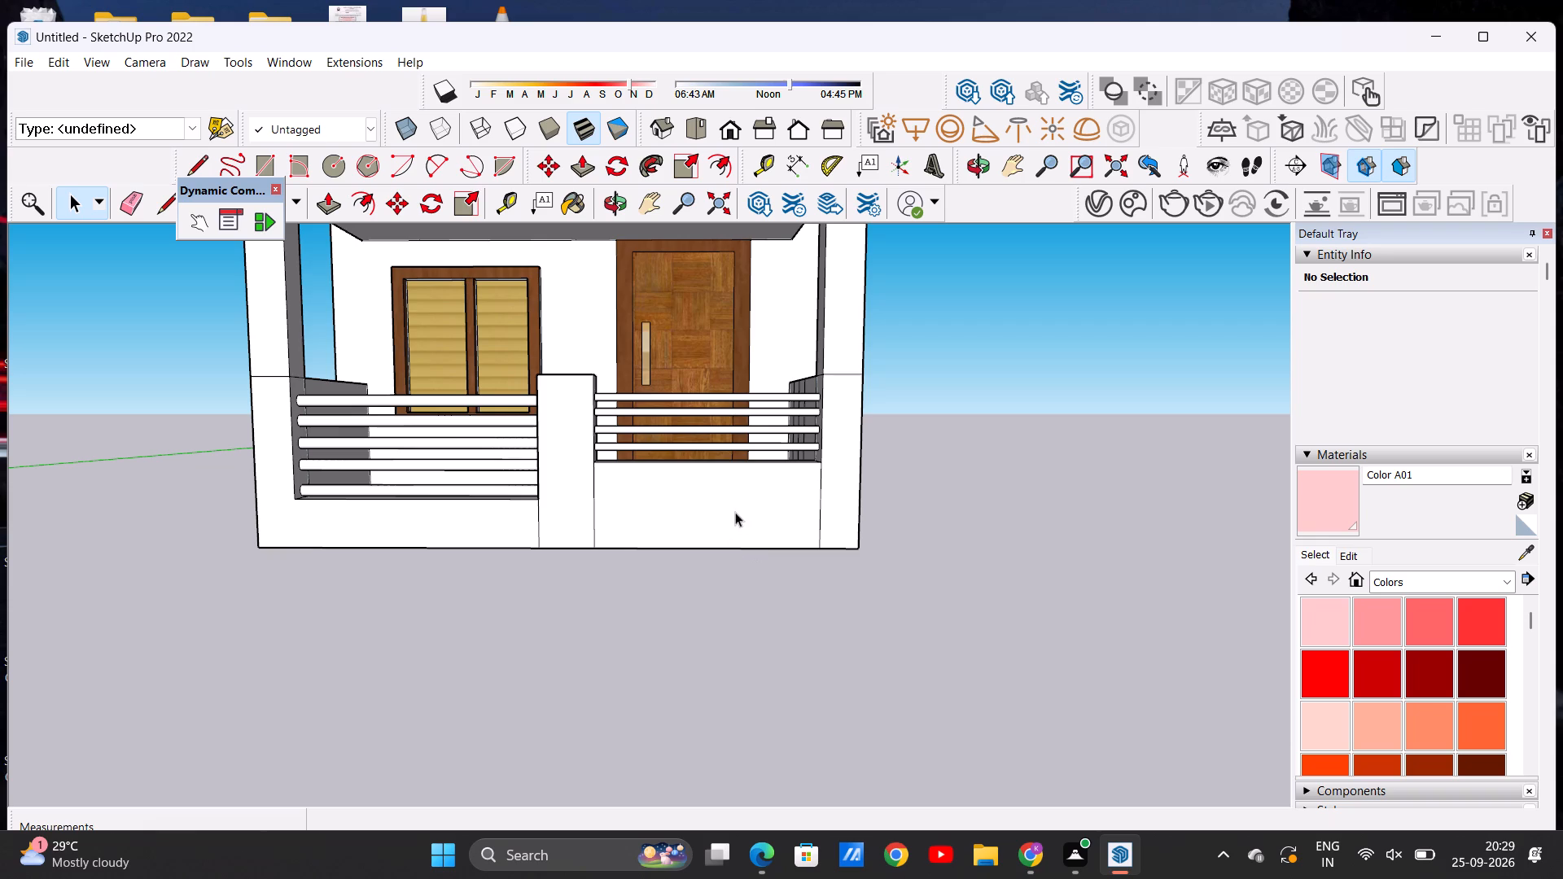
{"action": "middle_click_drag", "start_coordinate": [759, 463], "coordinate": [762, 524]}
{"action": "scroll", "coordinate": [670, 489], "scroll_direction": "down", "scroll_amount": 10}
{"action": "middle_click_drag", "start_coordinate": [658, 513], "coordinate": [656, 507]}
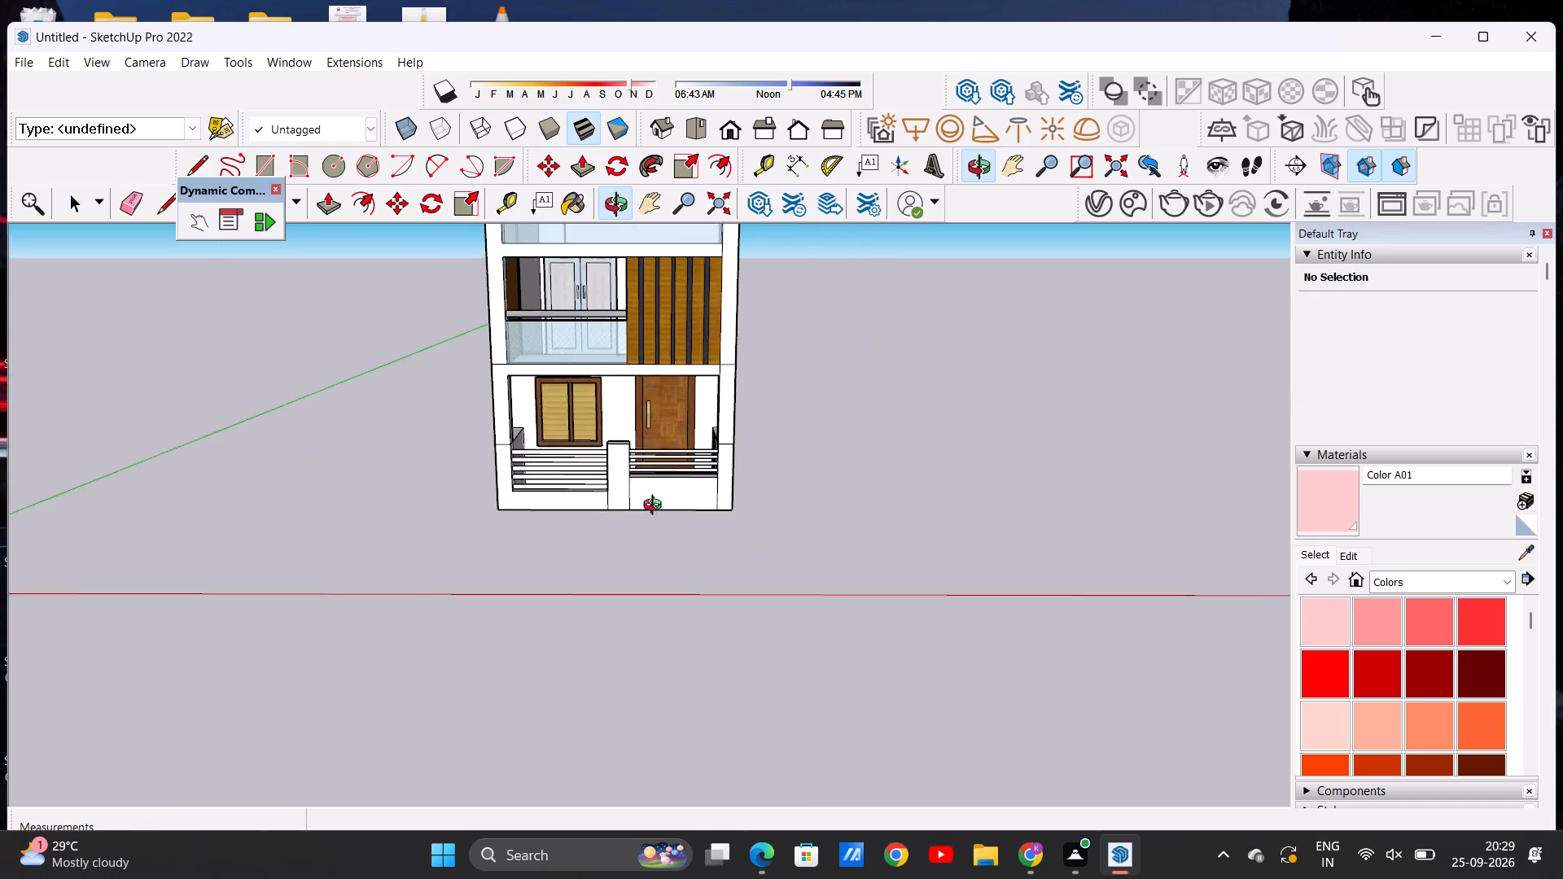
{"action": "middle_click_drag", "start_coordinate": [656, 507], "coordinate": [655, 460]}
{"action": "scroll", "coordinate": [676, 504], "scroll_direction": "up", "scroll_amount": 5}
{"action": "scroll", "coordinate": [672, 518], "scroll_direction": "down", "scroll_amount": 3}
{"action": "scroll", "coordinate": [703, 470], "scroll_direction": "up", "scroll_amount": 3}
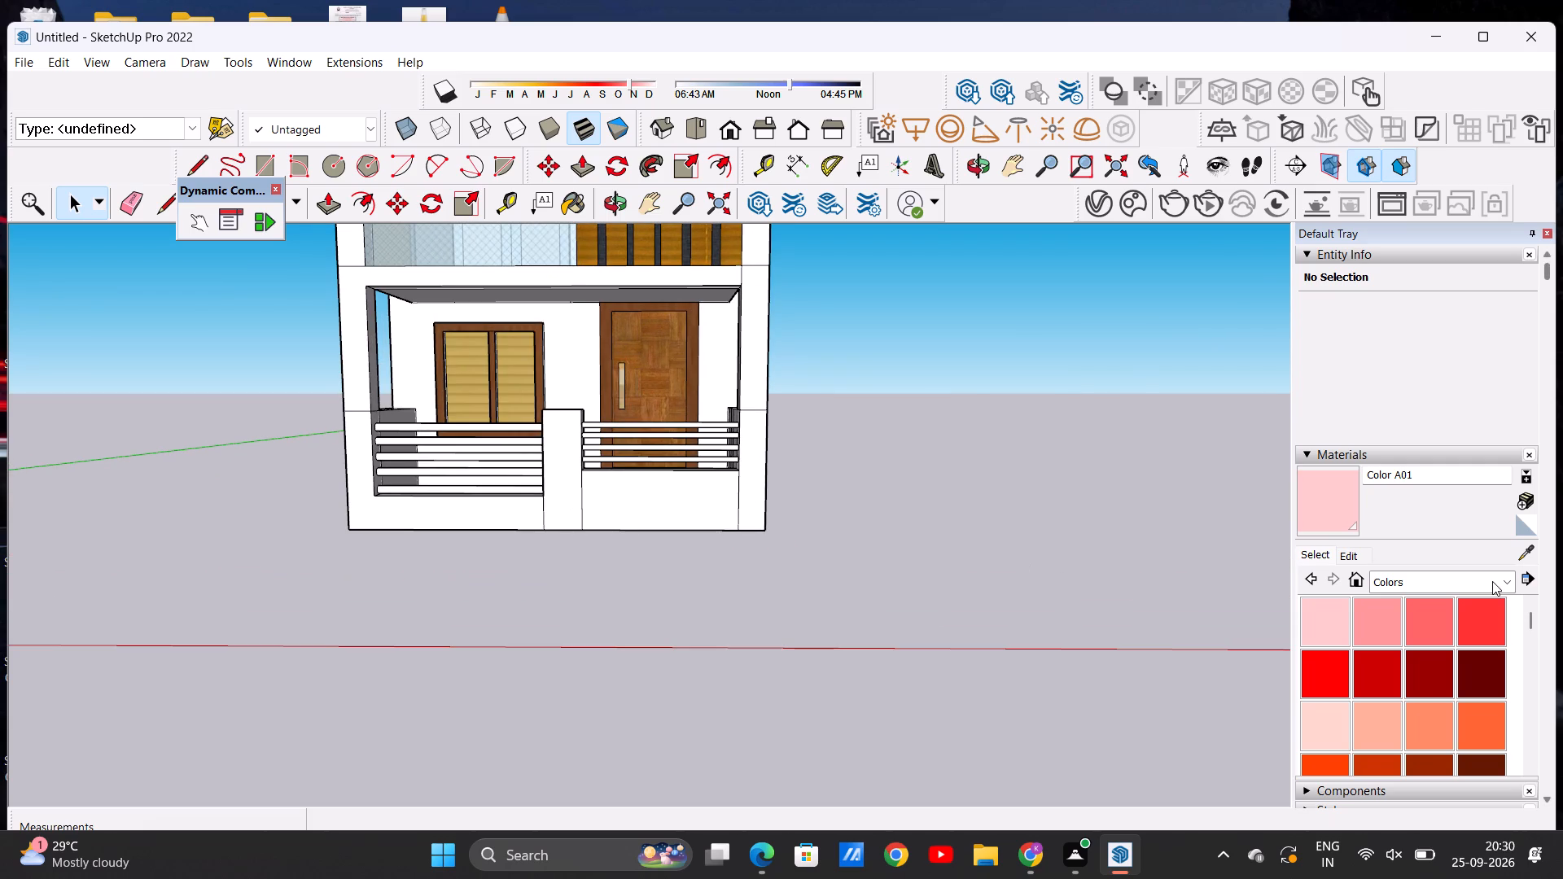
Paint the front and top faces of the step-side base wall with Formica Laminate Dark from Synthetic Surfaces.
{"action": "left_click", "coordinate": [1513, 580]}
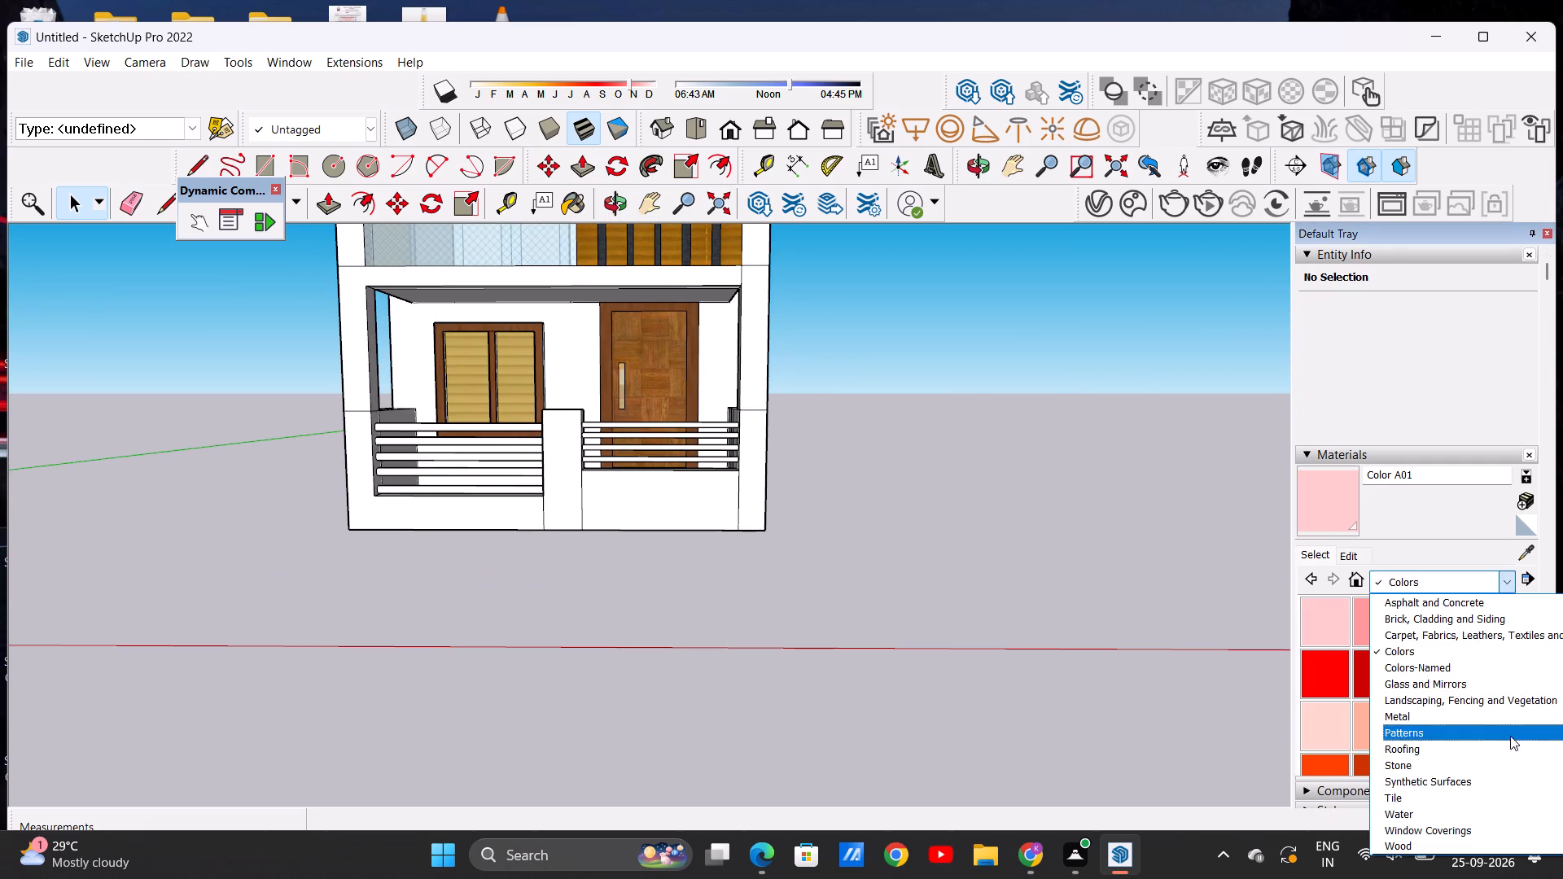
{"action": "left_click", "coordinate": [1516, 774]}
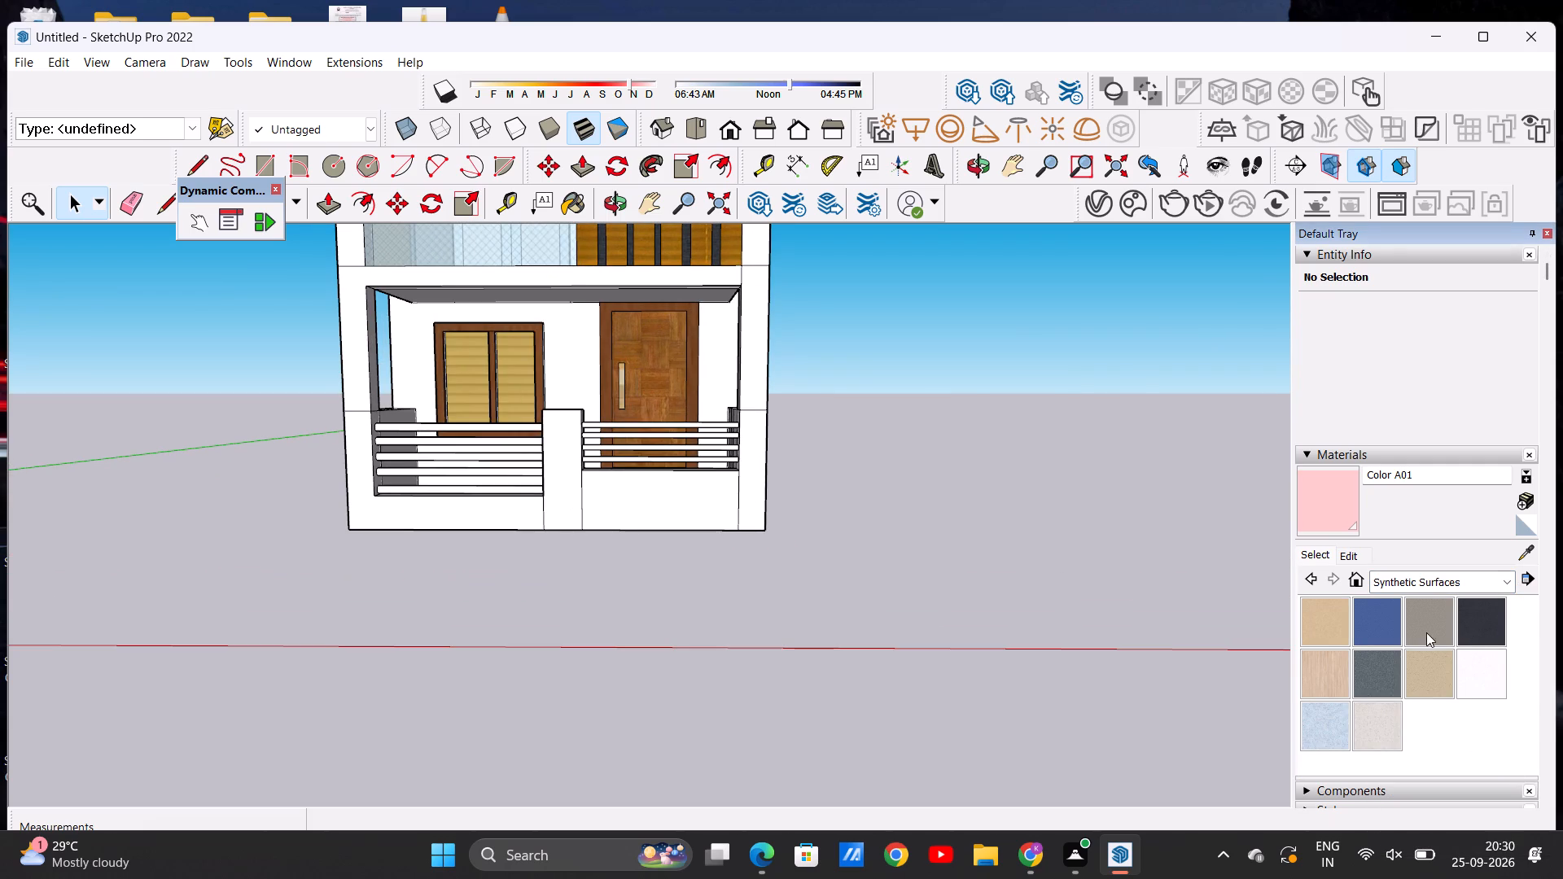
{"action": "left_click", "coordinate": [1478, 615]}
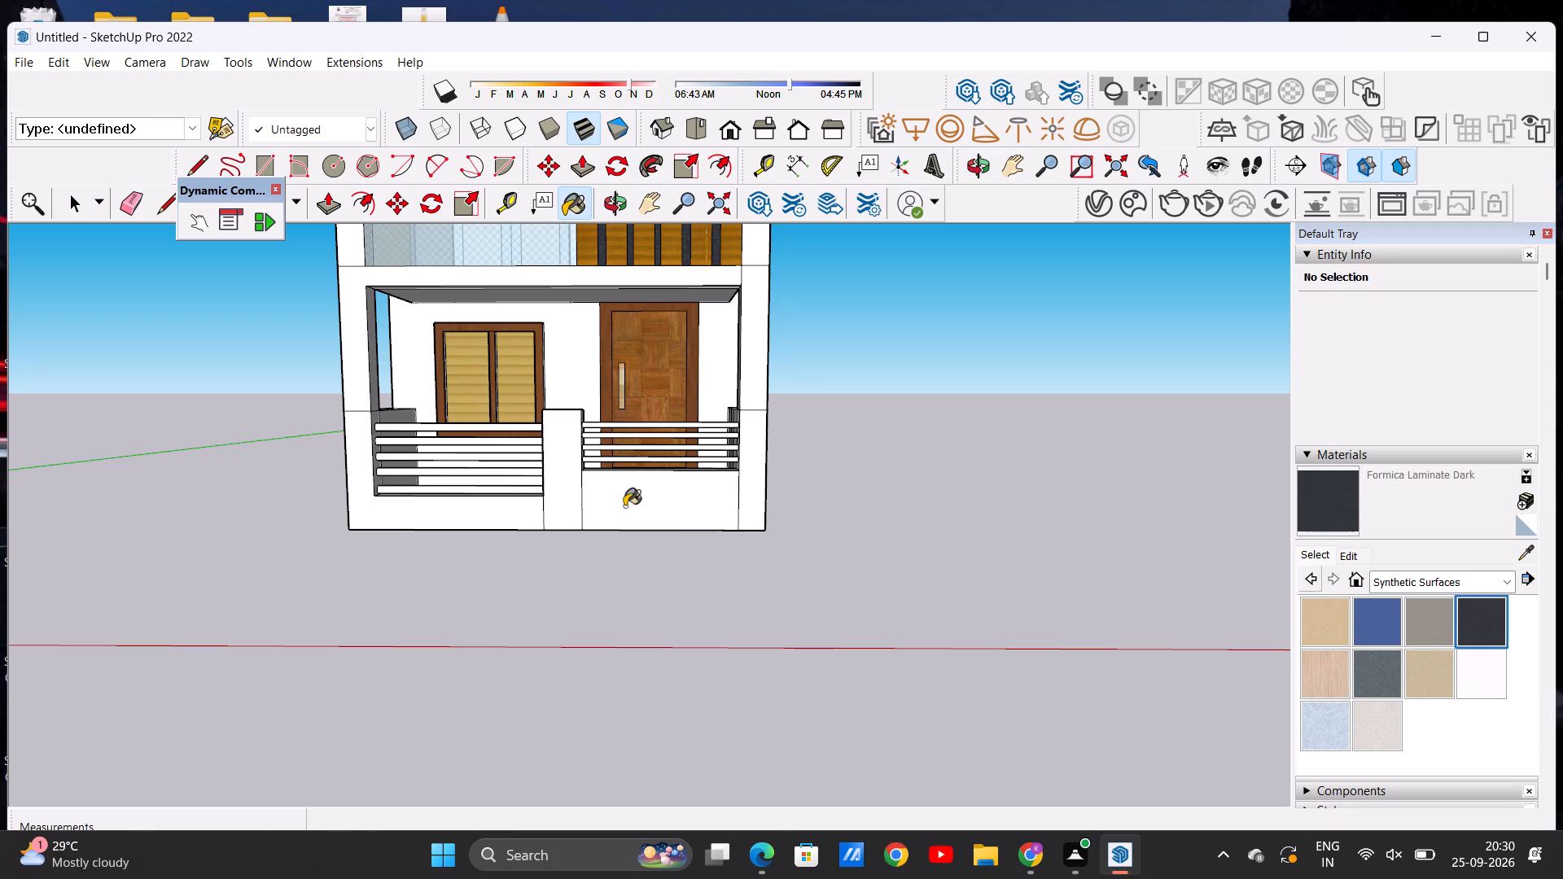
{"action": "left_click", "coordinate": [624, 506]}
{"action": "middle_click_drag", "start_coordinate": [668, 522], "coordinate": [637, 746]}
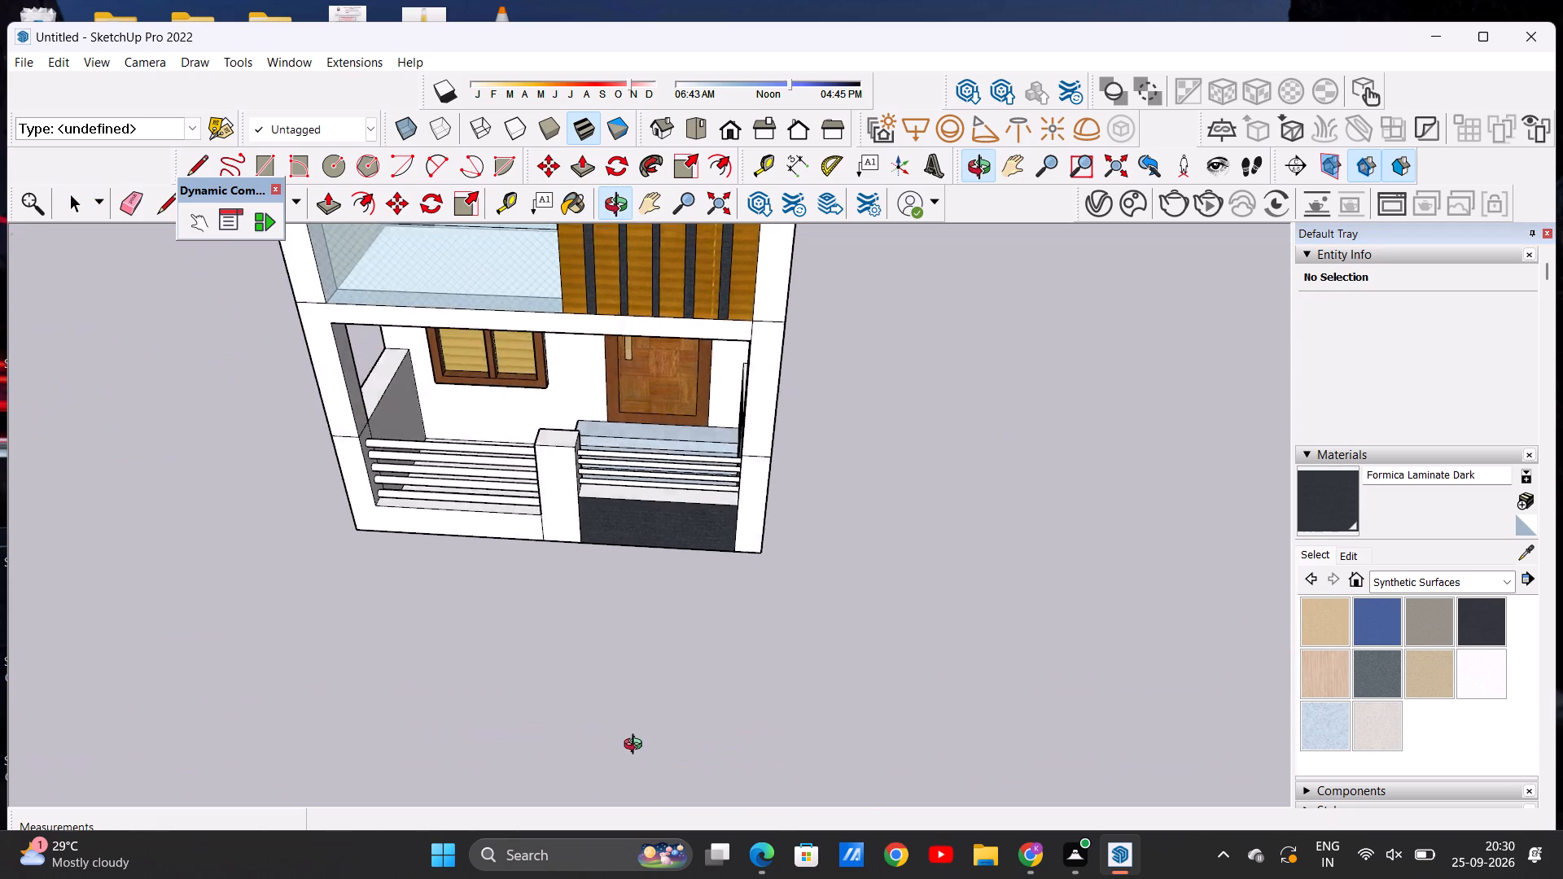
{"action": "middle_click_drag", "start_coordinate": [637, 746], "coordinate": [635, 752]}
{"action": "scroll", "coordinate": [644, 493], "scroll_direction": "up", "scroll_amount": 7}
{"action": "left_click", "coordinate": [646, 505]}
{"action": "scroll", "coordinate": [695, 494], "scroll_direction": "down", "scroll_amount": 7}
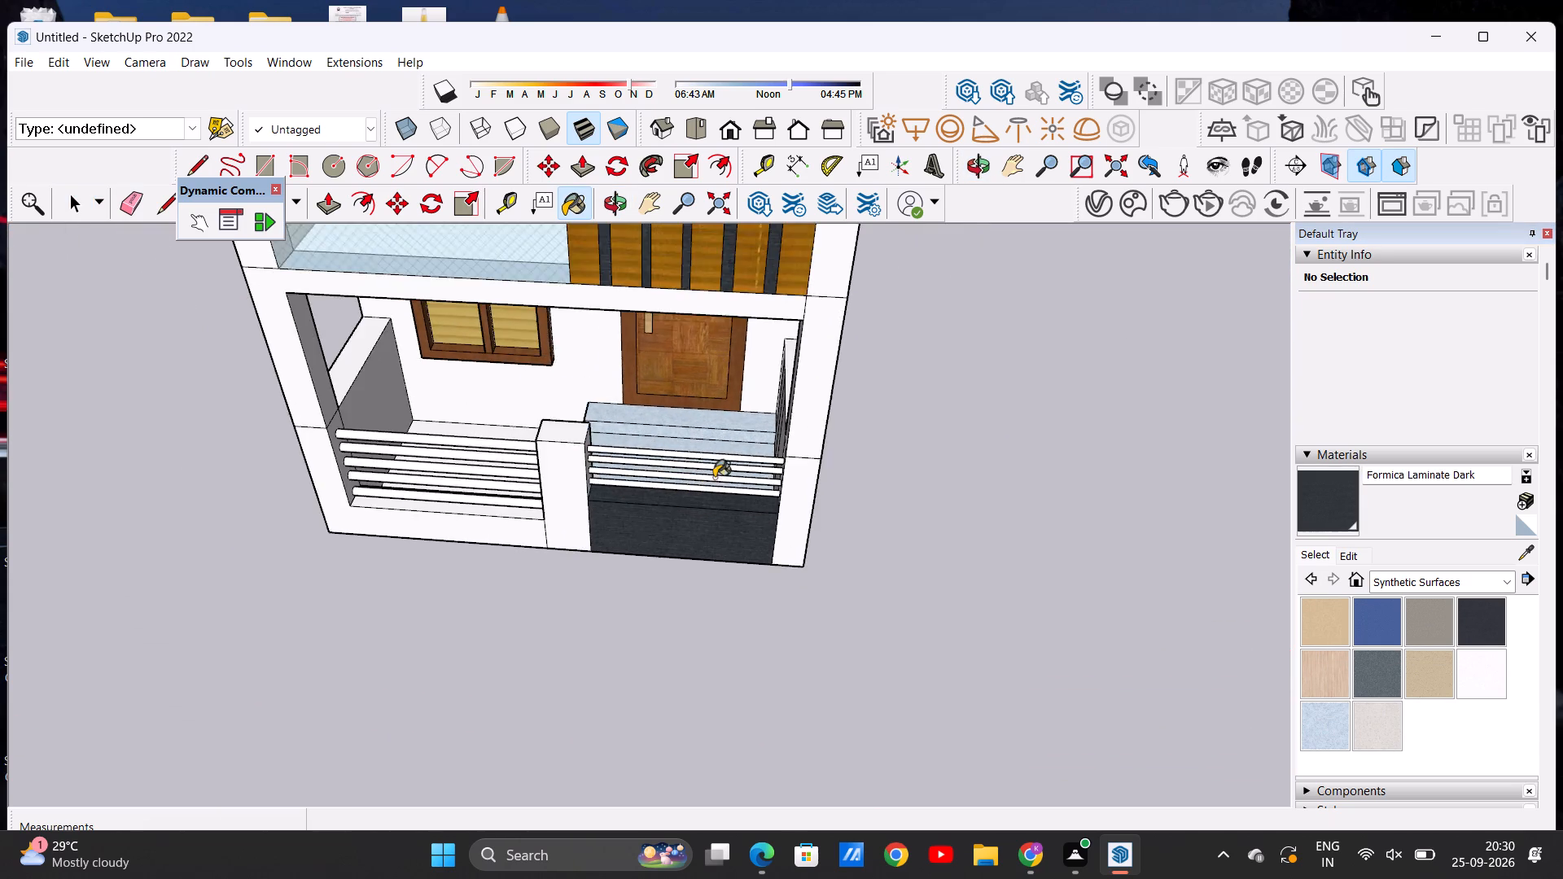
Paint the inner, house-facing side of the step-side base wall with Formica Laminate Dark.
{"action": "middle_click_drag", "start_coordinate": [719, 481], "coordinate": [339, 556]}
{"action": "middle_click_drag", "start_coordinate": [746, 557], "coordinate": [468, 538]}
{"action": "scroll", "coordinate": [711, 544], "scroll_direction": "up", "scroll_amount": 5}
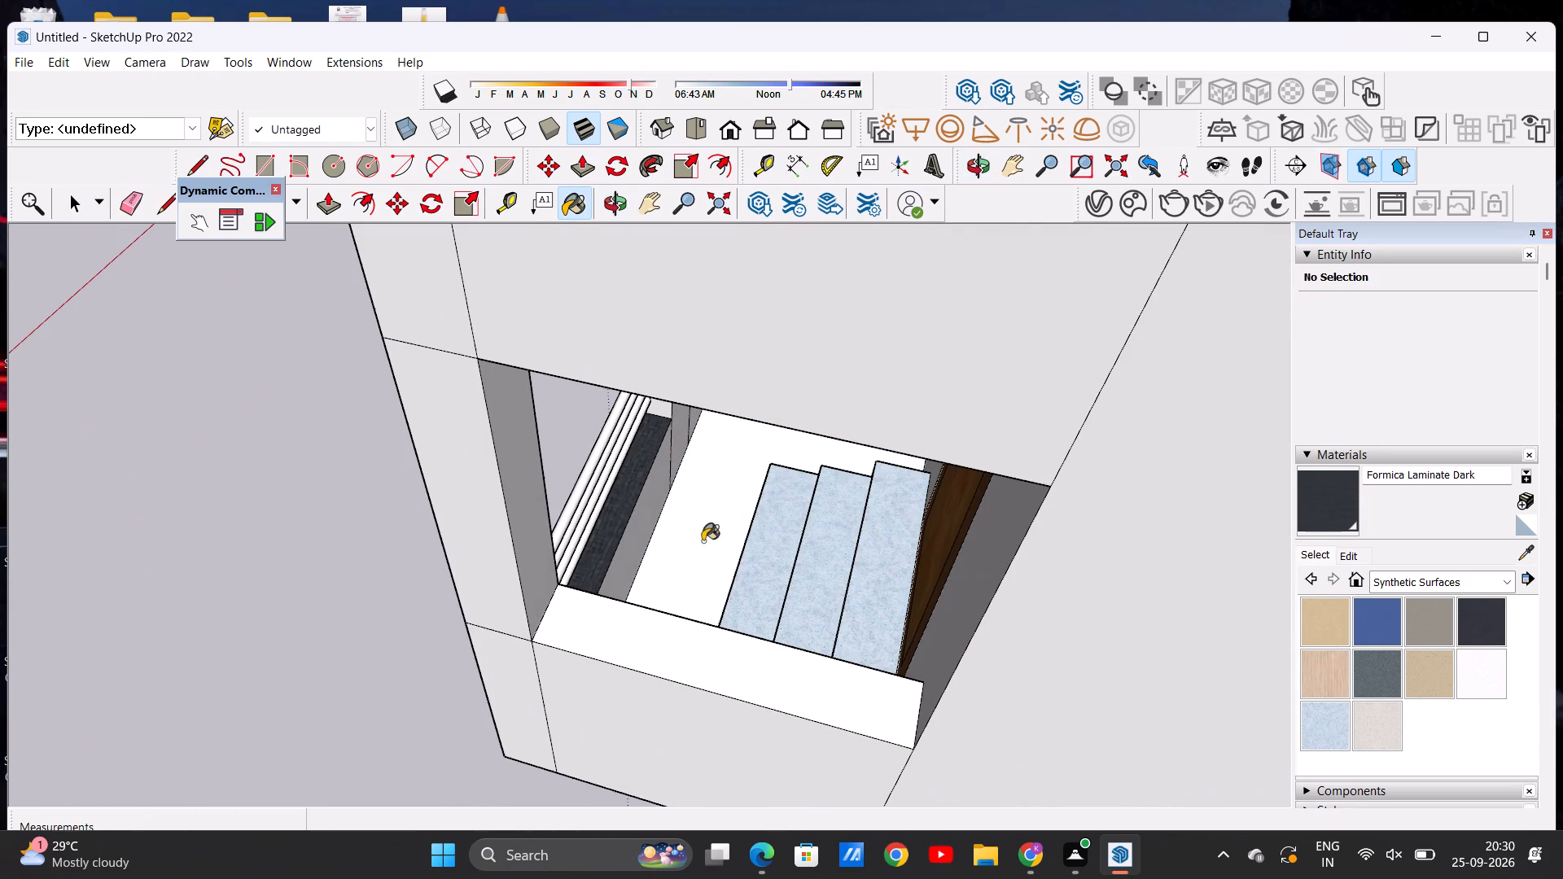
{"action": "left_click", "coordinate": [623, 566]}
{"action": "scroll", "coordinate": [721, 546], "scroll_direction": "down", "scroll_amount": 5}
{"action": "middle_click_drag", "start_coordinate": [356, 617], "coordinate": [423, 617]}
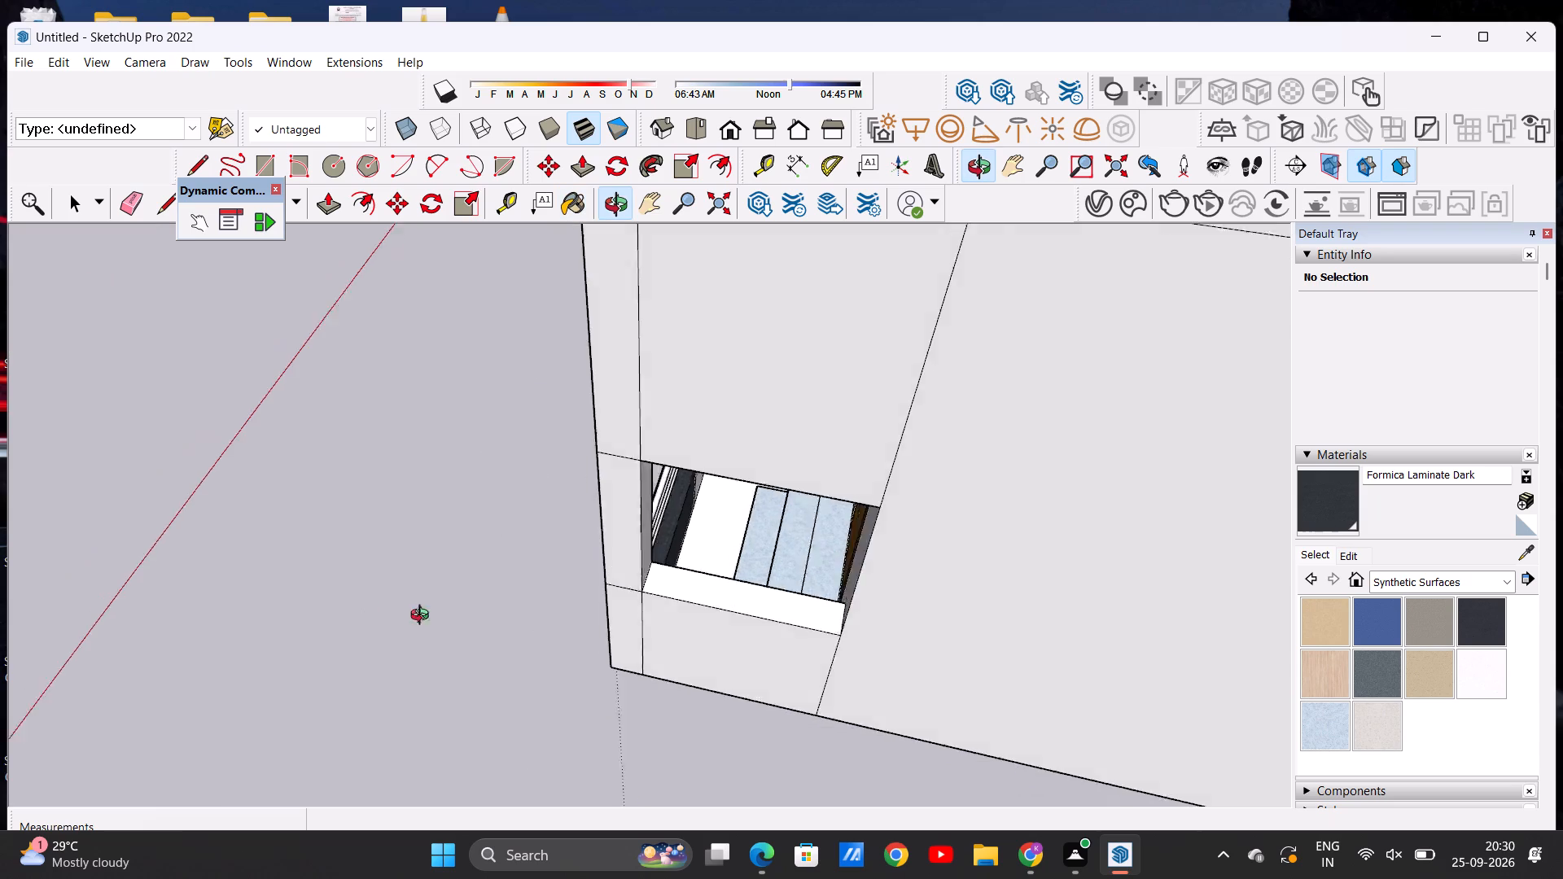
Paint the front face of the window-side base wall and adjoining lower corner pillar with Formica Laminate Dark.
{"action": "middle_click_drag", "start_coordinate": [423, 617], "coordinate": [1040, 295]}
{"action": "middle_click_drag", "start_coordinate": [681, 589], "coordinate": [669, 556]}
{"action": "scroll", "coordinate": [662, 634], "scroll_direction": "down", "scroll_amount": 4}
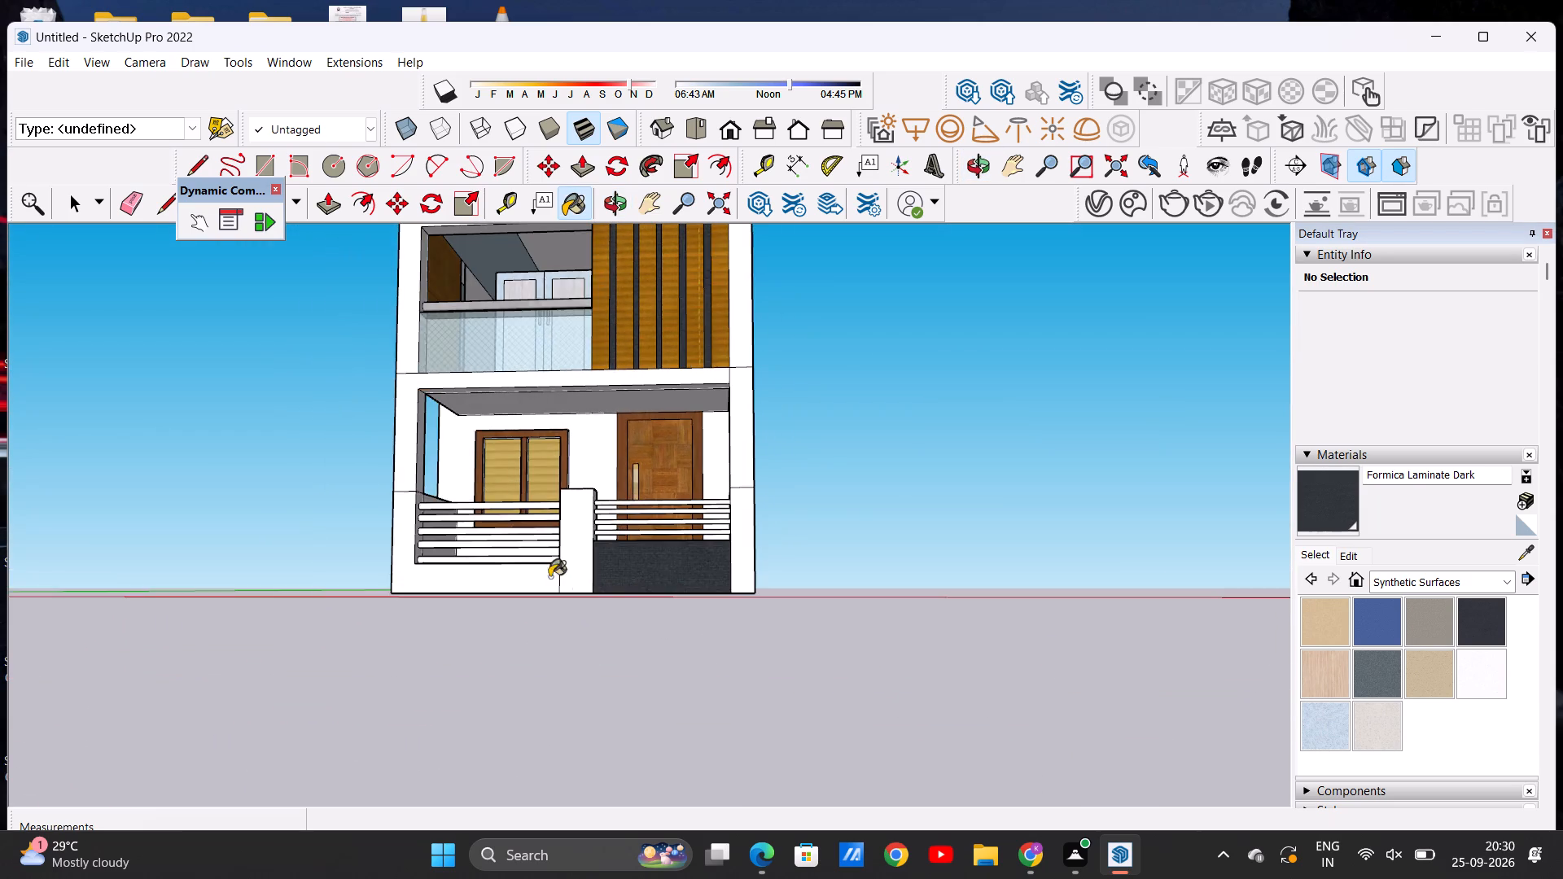
{"action": "middle_click_drag", "start_coordinate": [549, 577], "coordinate": [575, 629]}
{"action": "scroll", "coordinate": [601, 606], "scroll_direction": "down", "scroll_amount": 4}
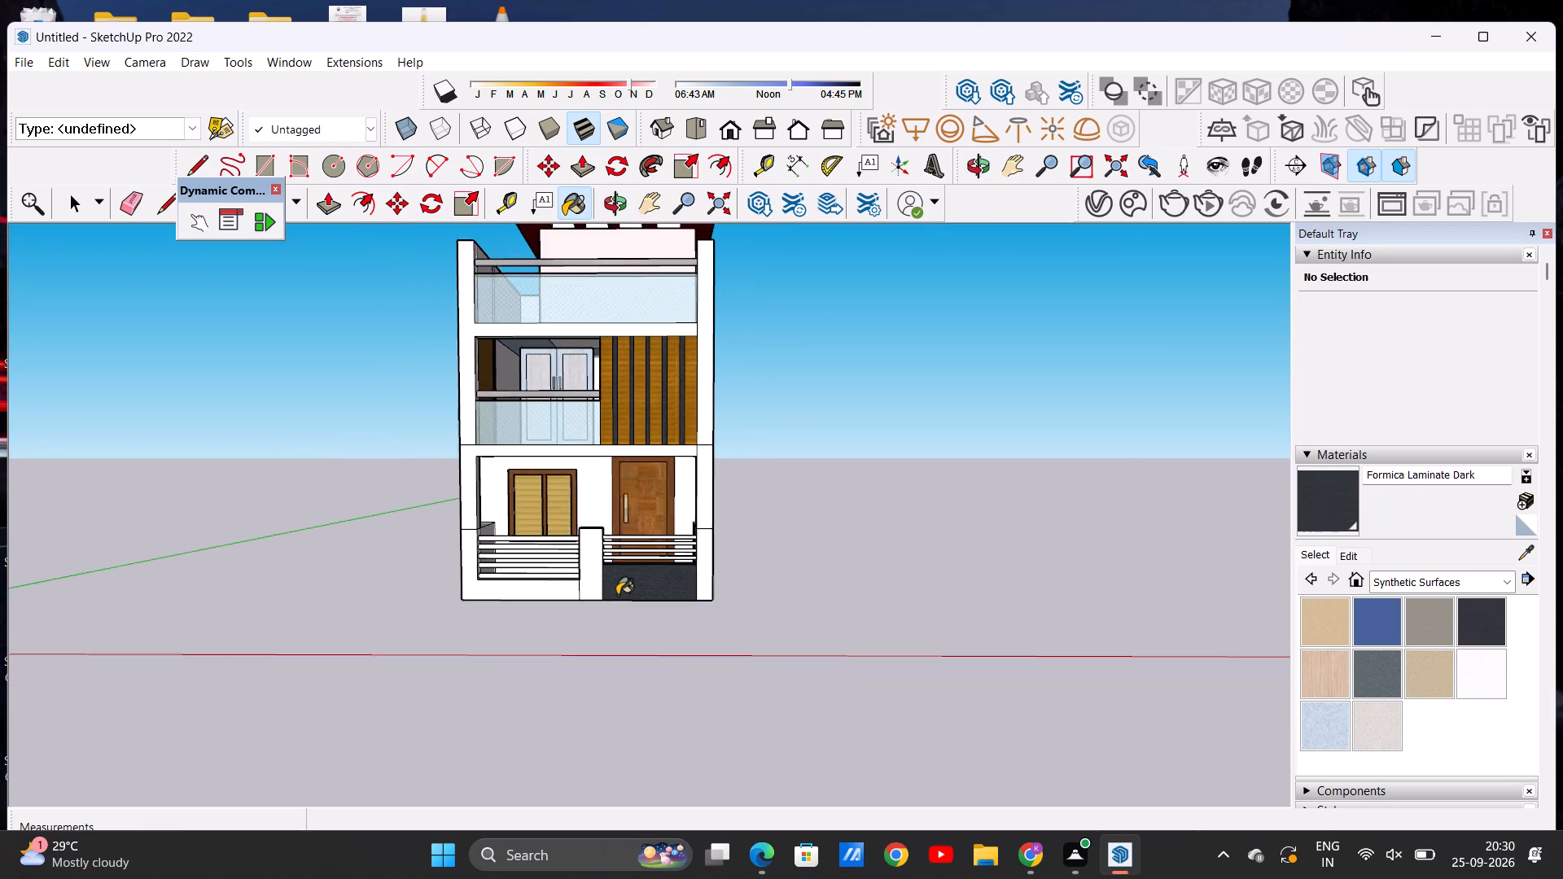
{"action": "scroll", "coordinate": [617, 595], "scroll_direction": "down", "scroll_amount": 1}
{"action": "scroll", "coordinate": [558, 571], "scroll_direction": "up", "scroll_amount": 6}
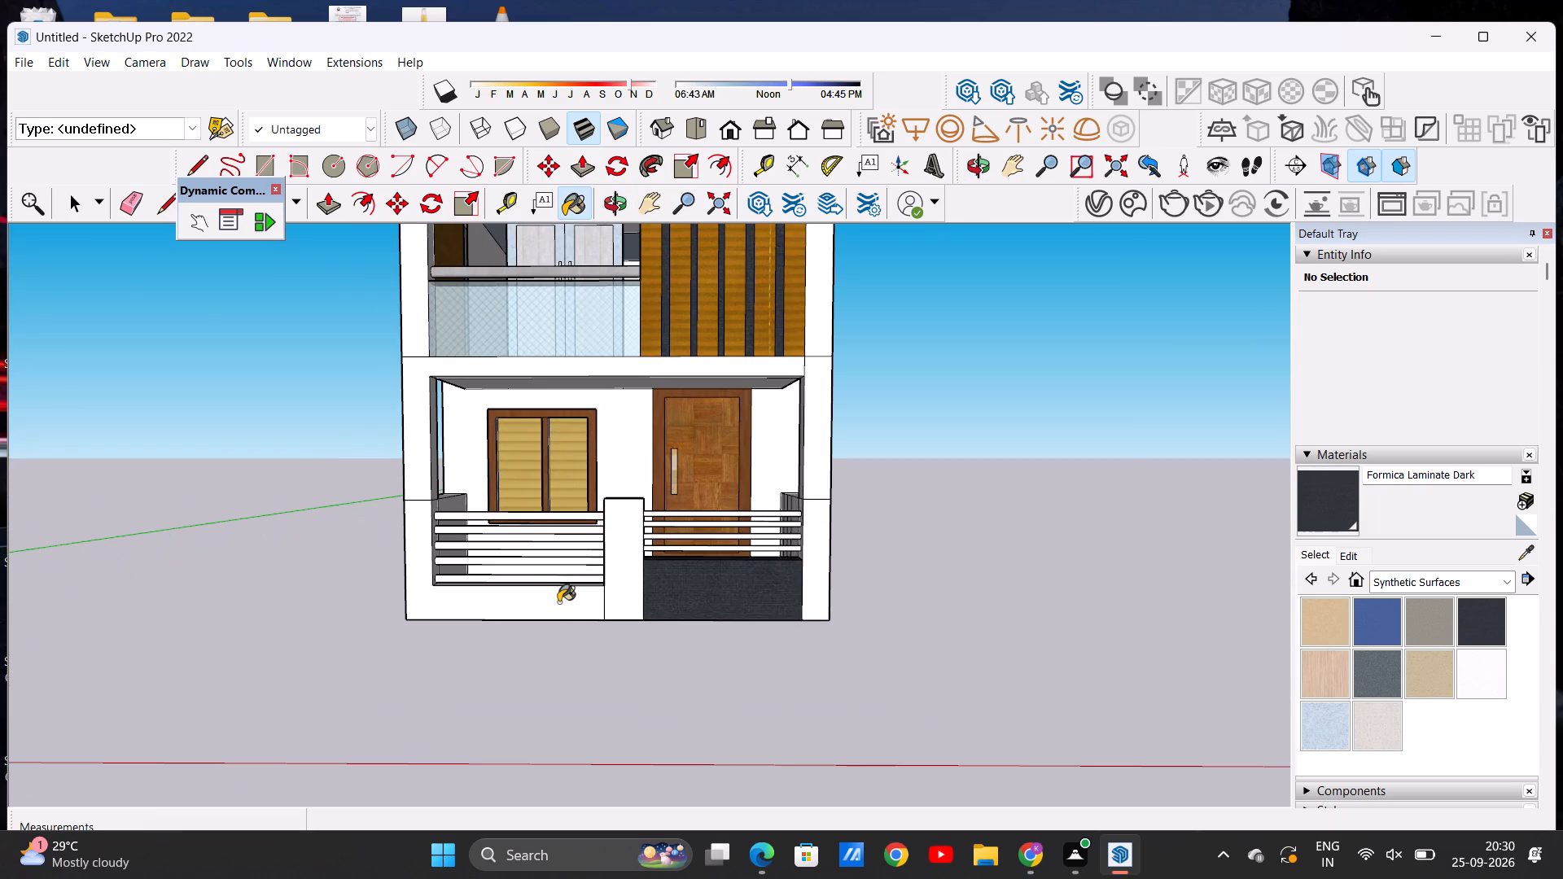
{"action": "left_click", "coordinate": [561, 610]}
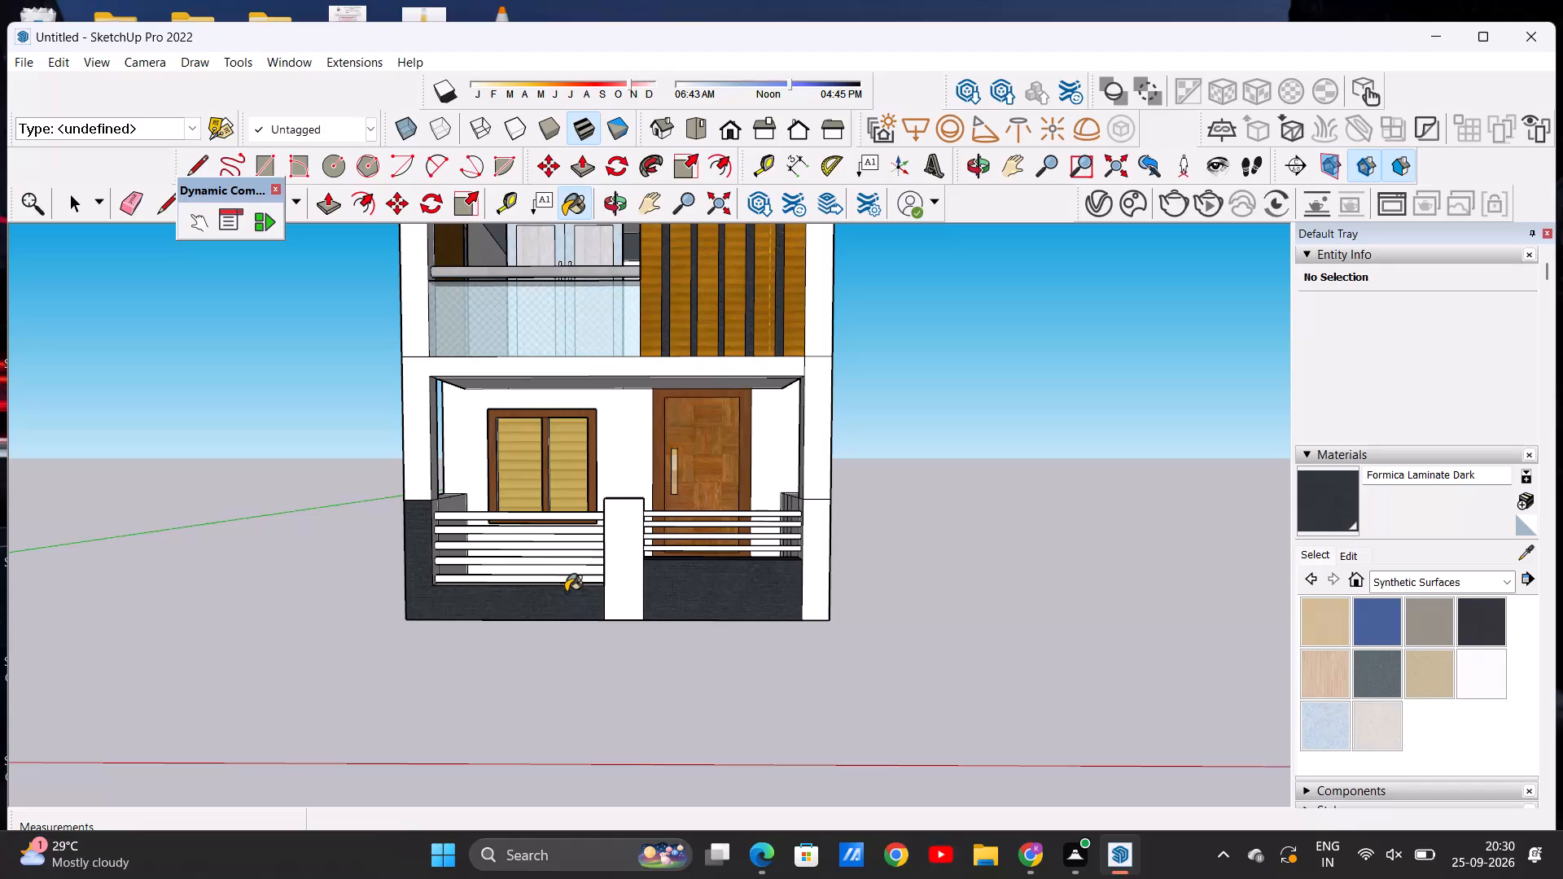
Paint the inner and top faces of the window-side base wall with Formica Laminate Dark.
{"action": "scroll", "coordinate": [501, 544], "scroll_direction": "down", "scroll_amount": 3}
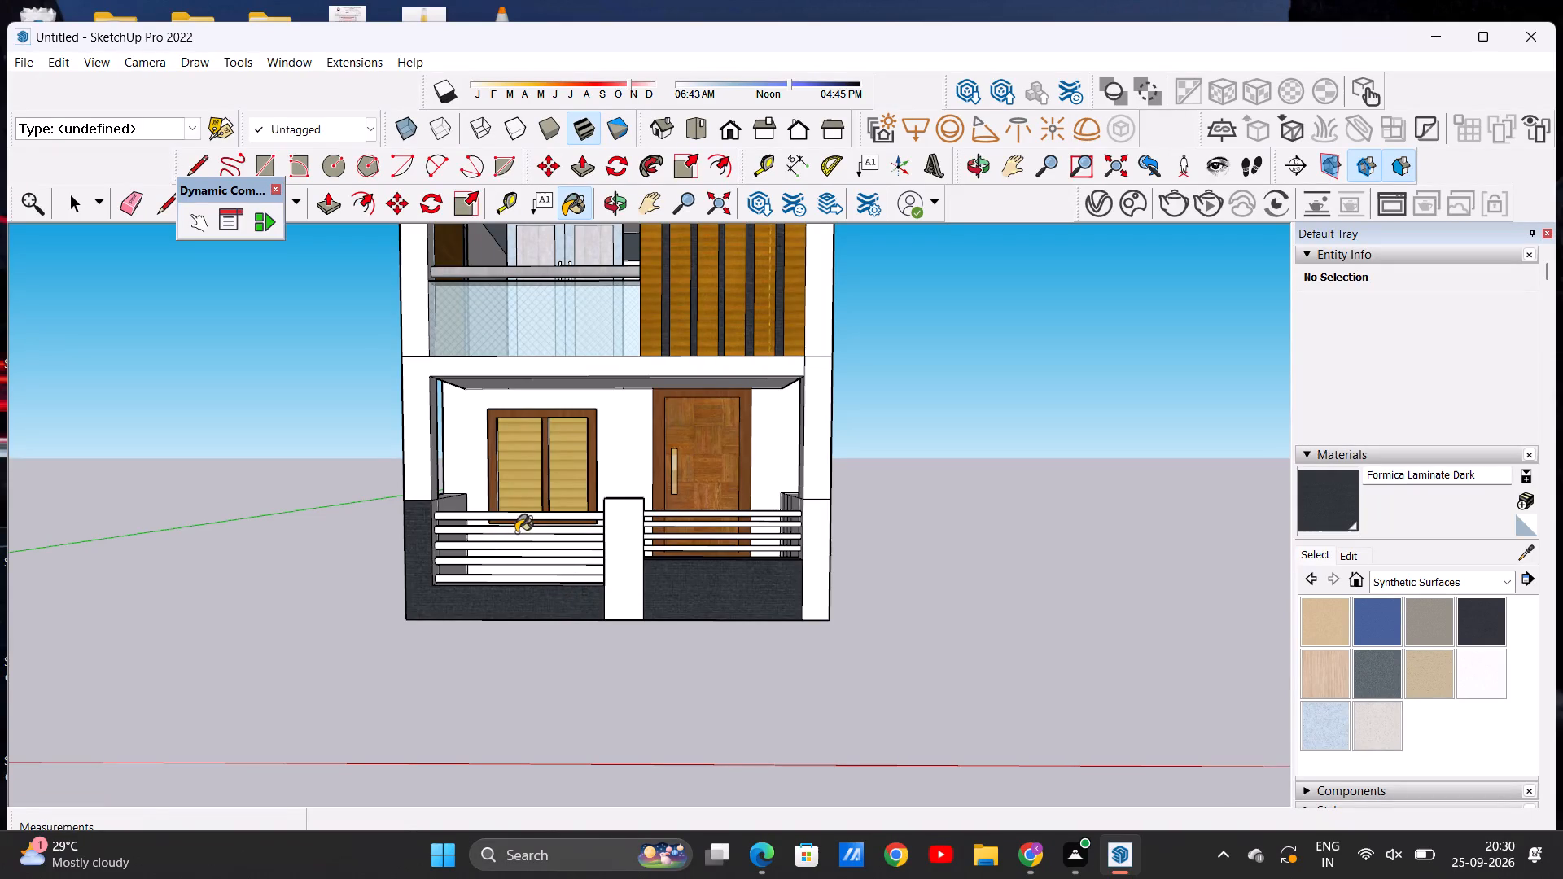
{"action": "middle_click_drag", "start_coordinate": [511, 539], "coordinate": [357, 660]}
{"action": "middle_click_drag", "start_coordinate": [549, 530], "coordinate": [168, 569]}
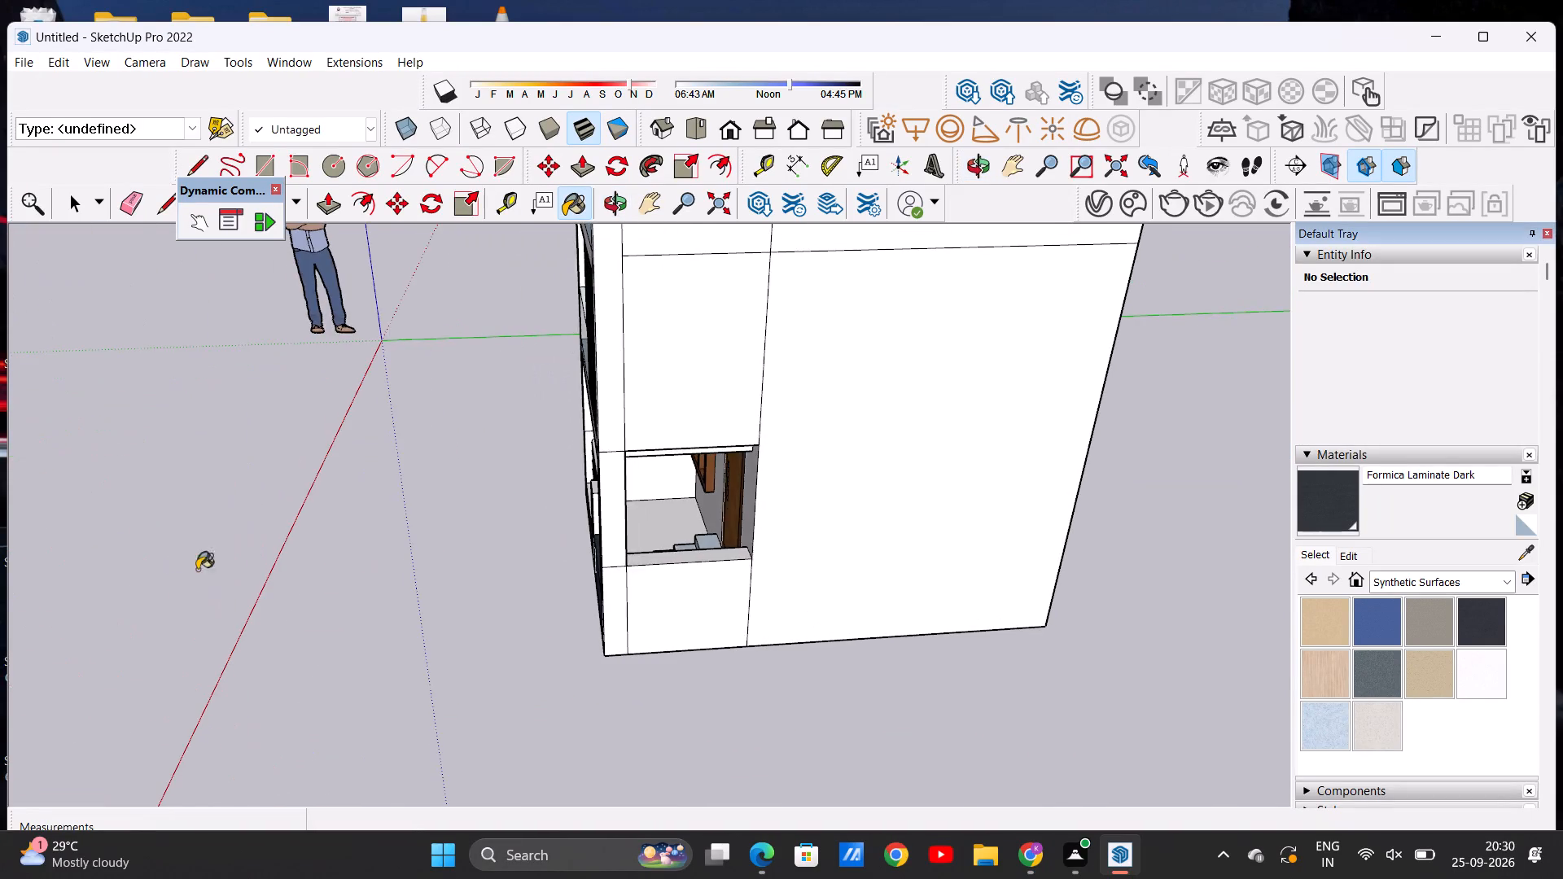
{"action": "middle_click_drag", "start_coordinate": [672, 571], "coordinate": [565, 571]}
{"action": "scroll", "coordinate": [635, 483], "scroll_direction": "up", "scroll_amount": 15}
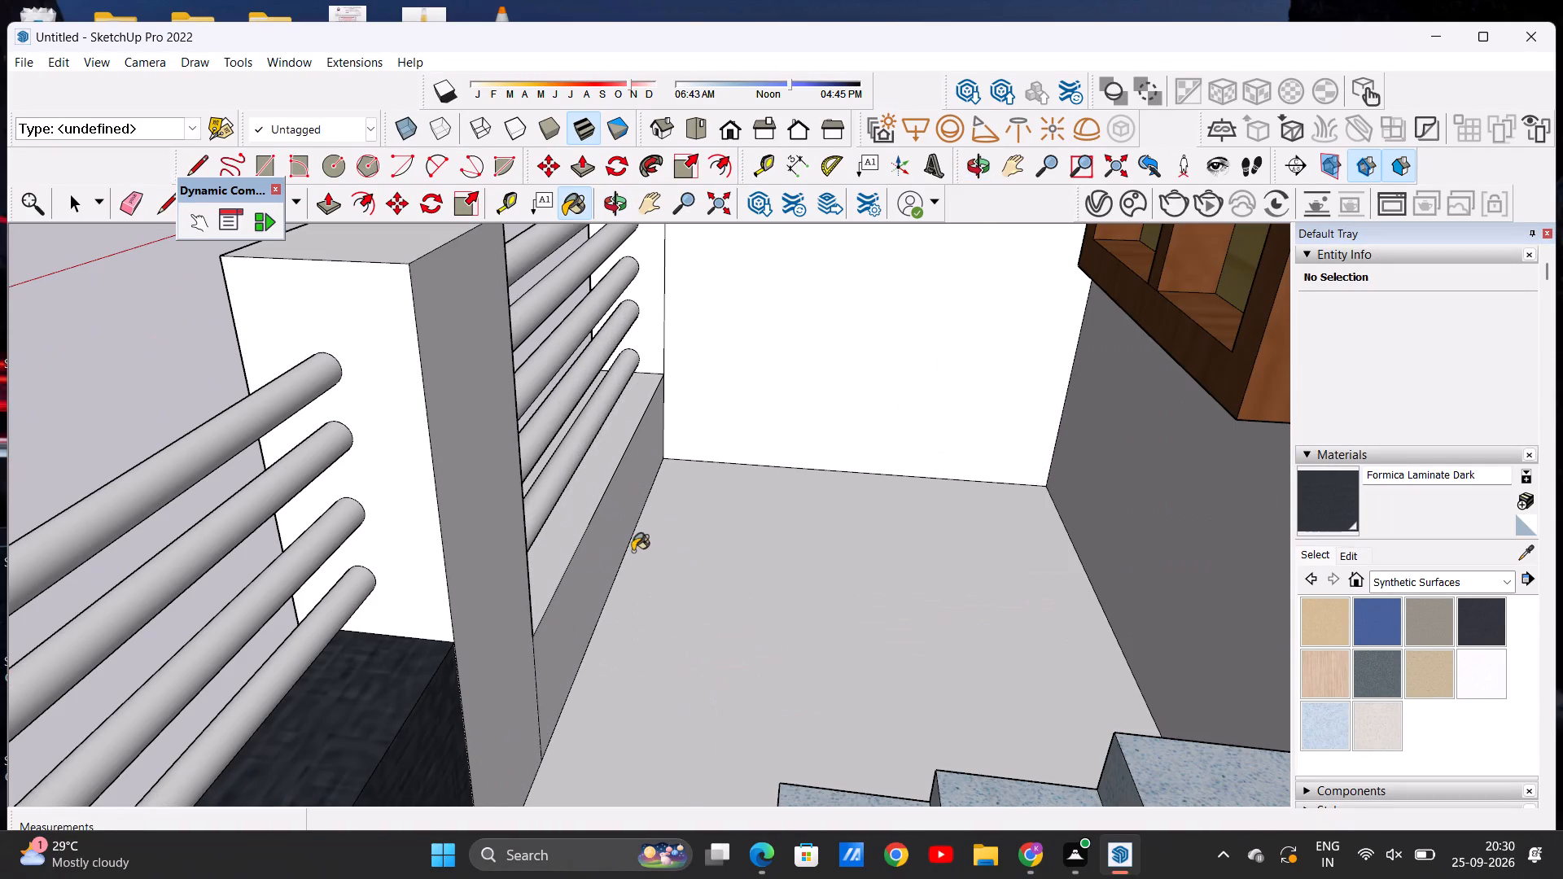
{"action": "left_click", "coordinate": [591, 572]}
{"action": "left_click", "coordinate": [563, 553]}
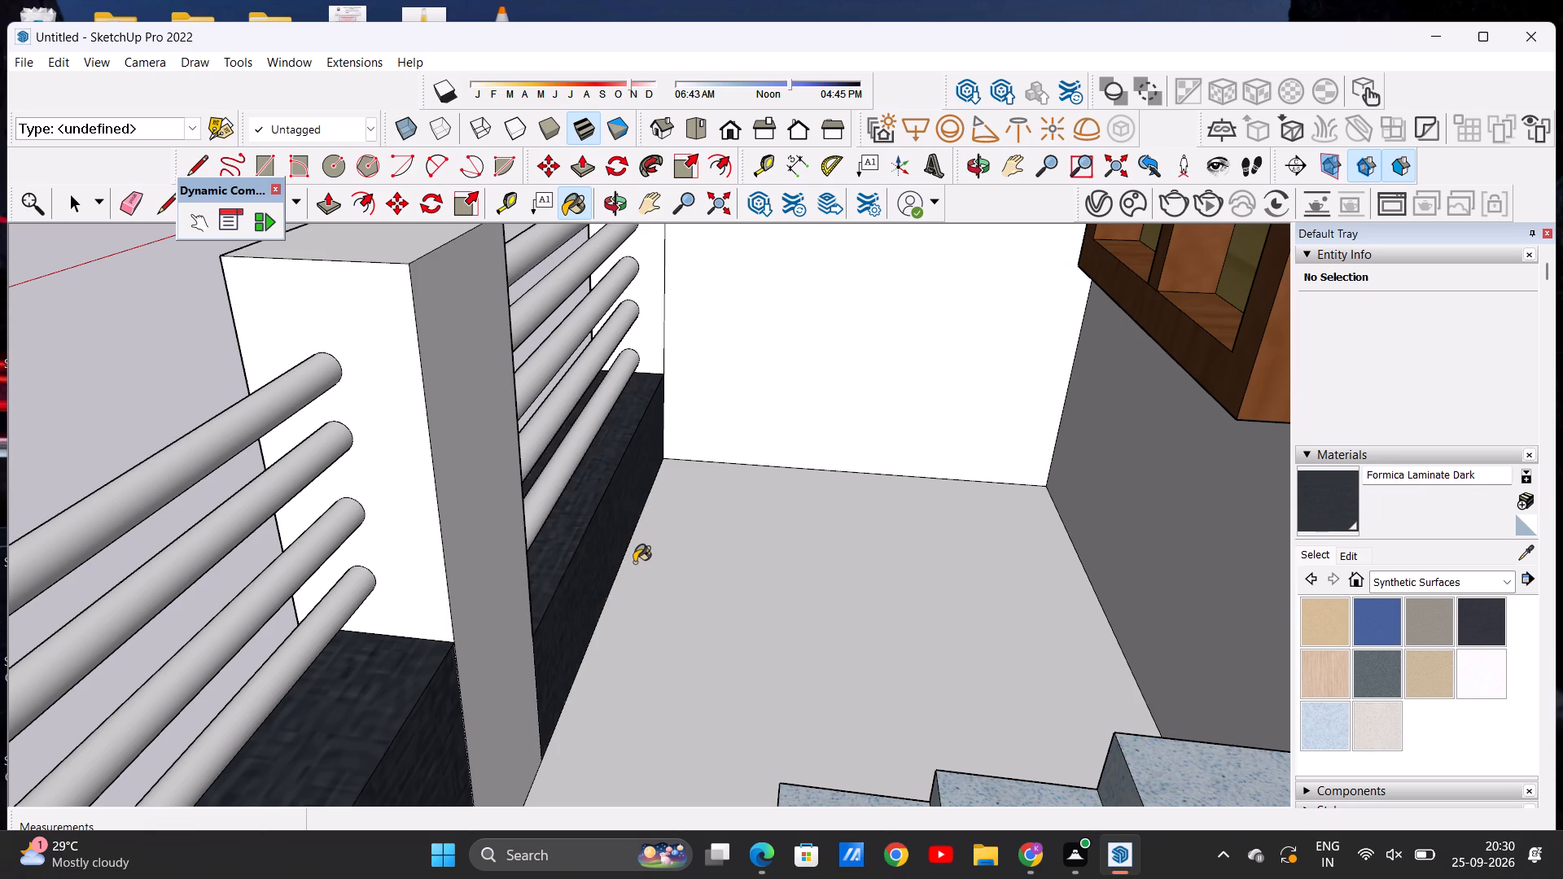
{"action": "scroll", "coordinate": [644, 552], "scroll_direction": "down", "scroll_amount": 6}
{"action": "key", "text": "space"}
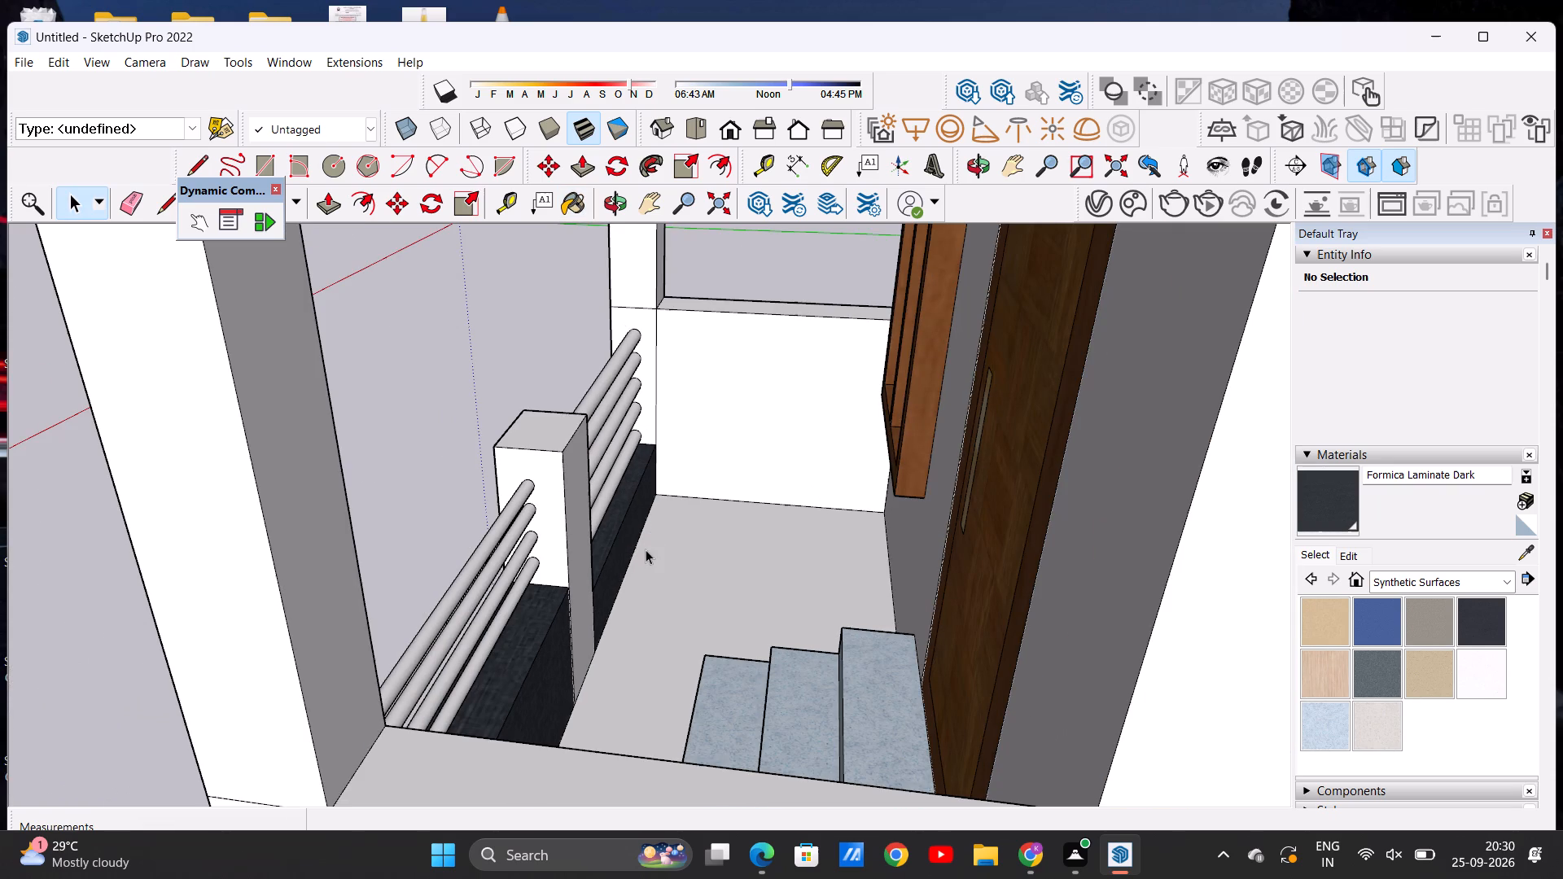
Paint the lower corner pillar's side face, where the window-side railing bars end, with Formica Laminate Dark.
{"action": "middle_click_drag", "start_coordinate": [574, 558], "coordinate": [1037, 470]}
{"action": "scroll", "coordinate": [574, 558], "scroll_direction": "down", "scroll_amount": 4}
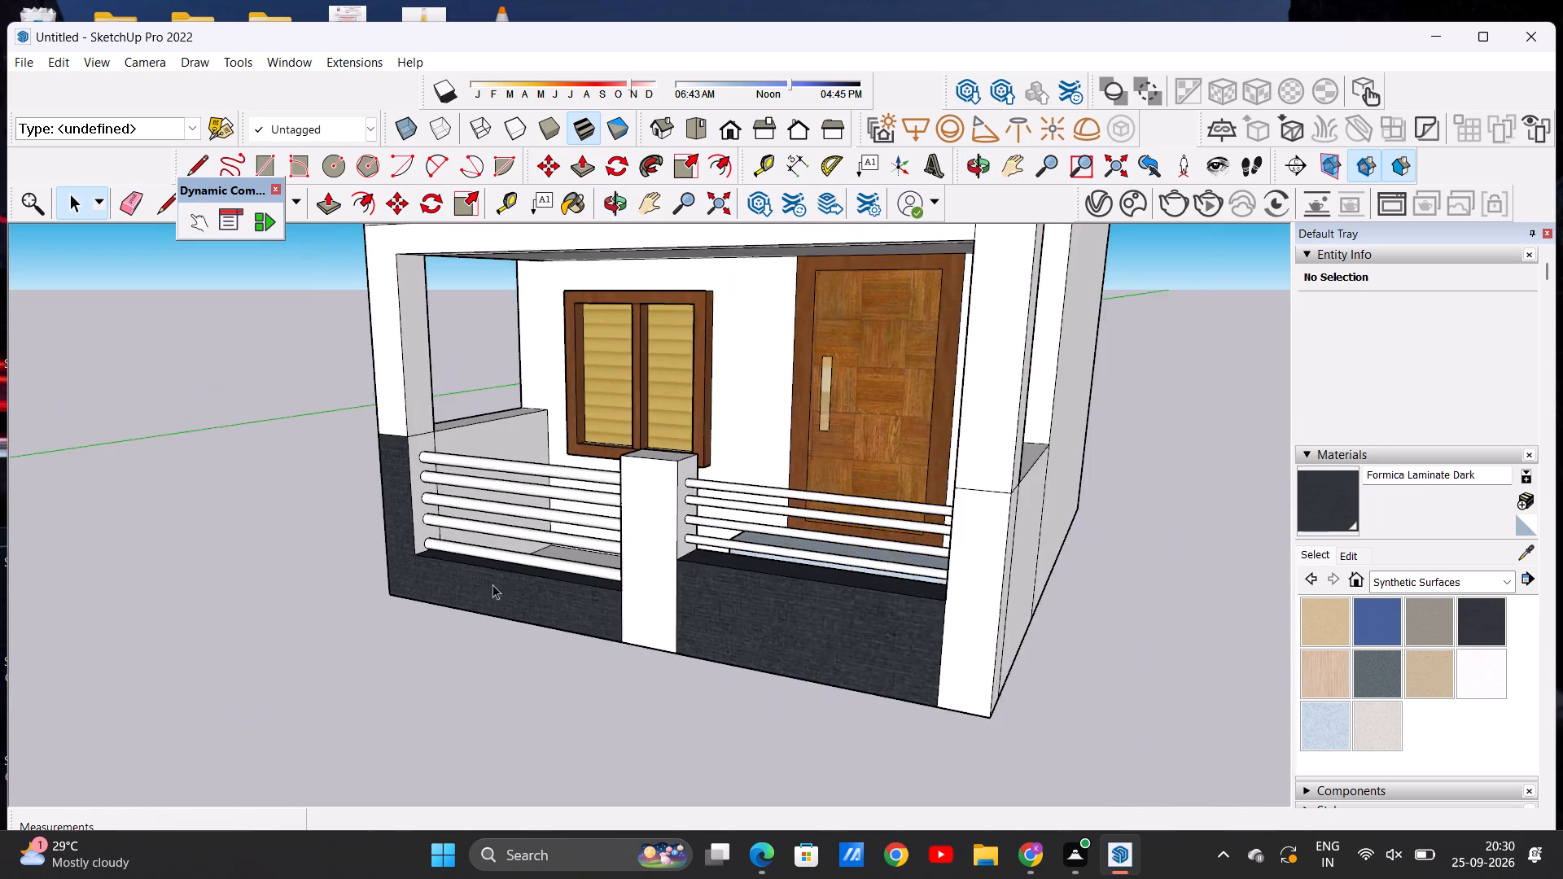
{"action": "middle_click_drag", "start_coordinate": [496, 584], "coordinate": [549, 634]}
{"action": "scroll", "coordinate": [510, 577], "scroll_direction": "up", "scroll_amount": 2}
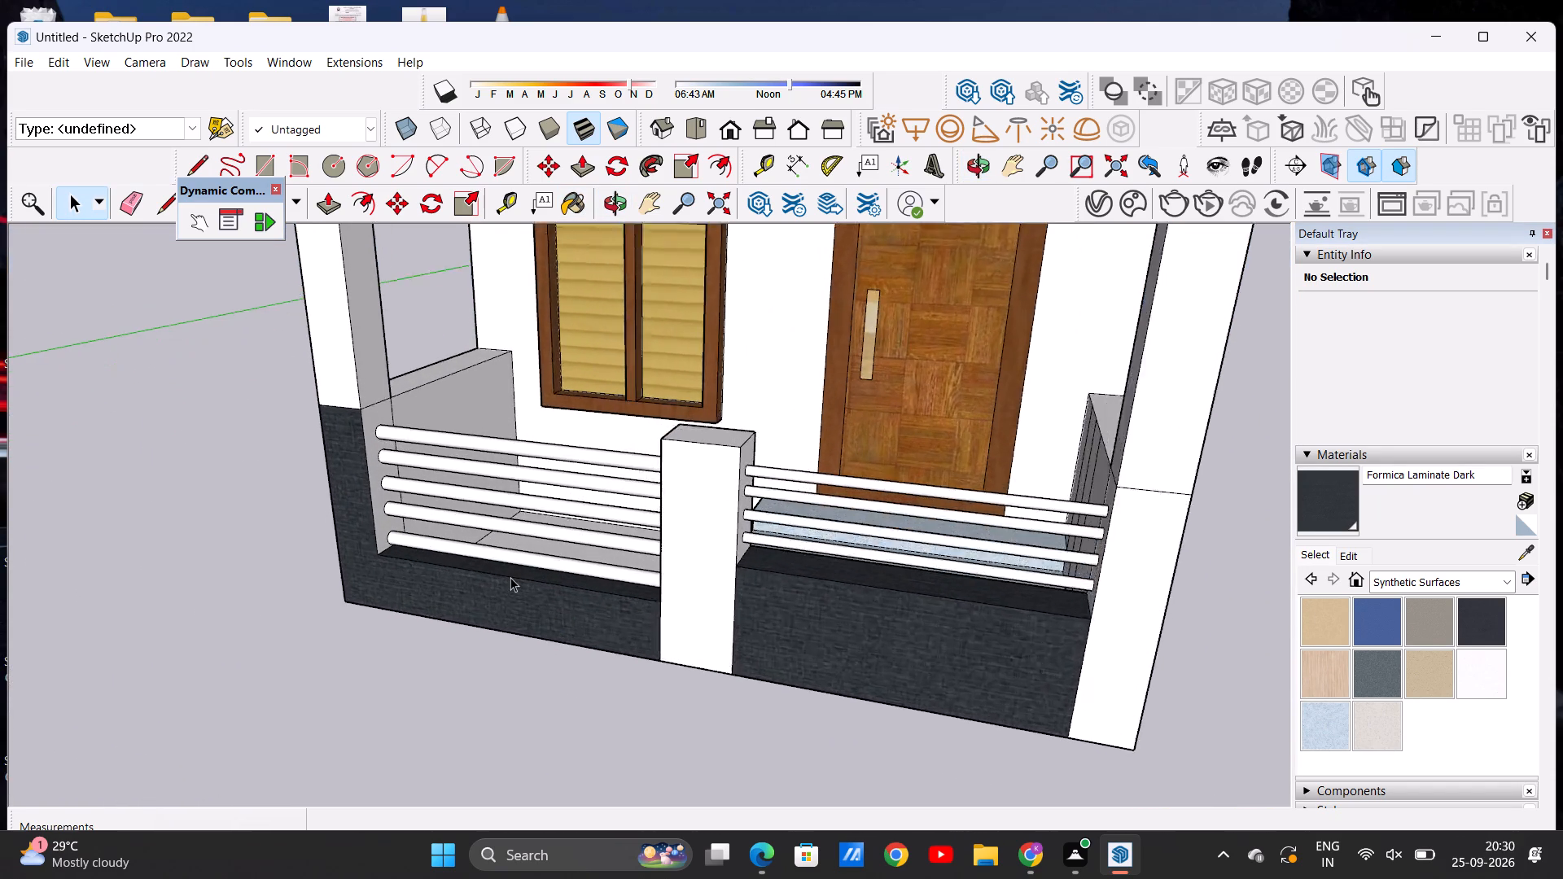
{"action": "scroll", "coordinate": [510, 577], "scroll_direction": "up", "scroll_amount": 3}
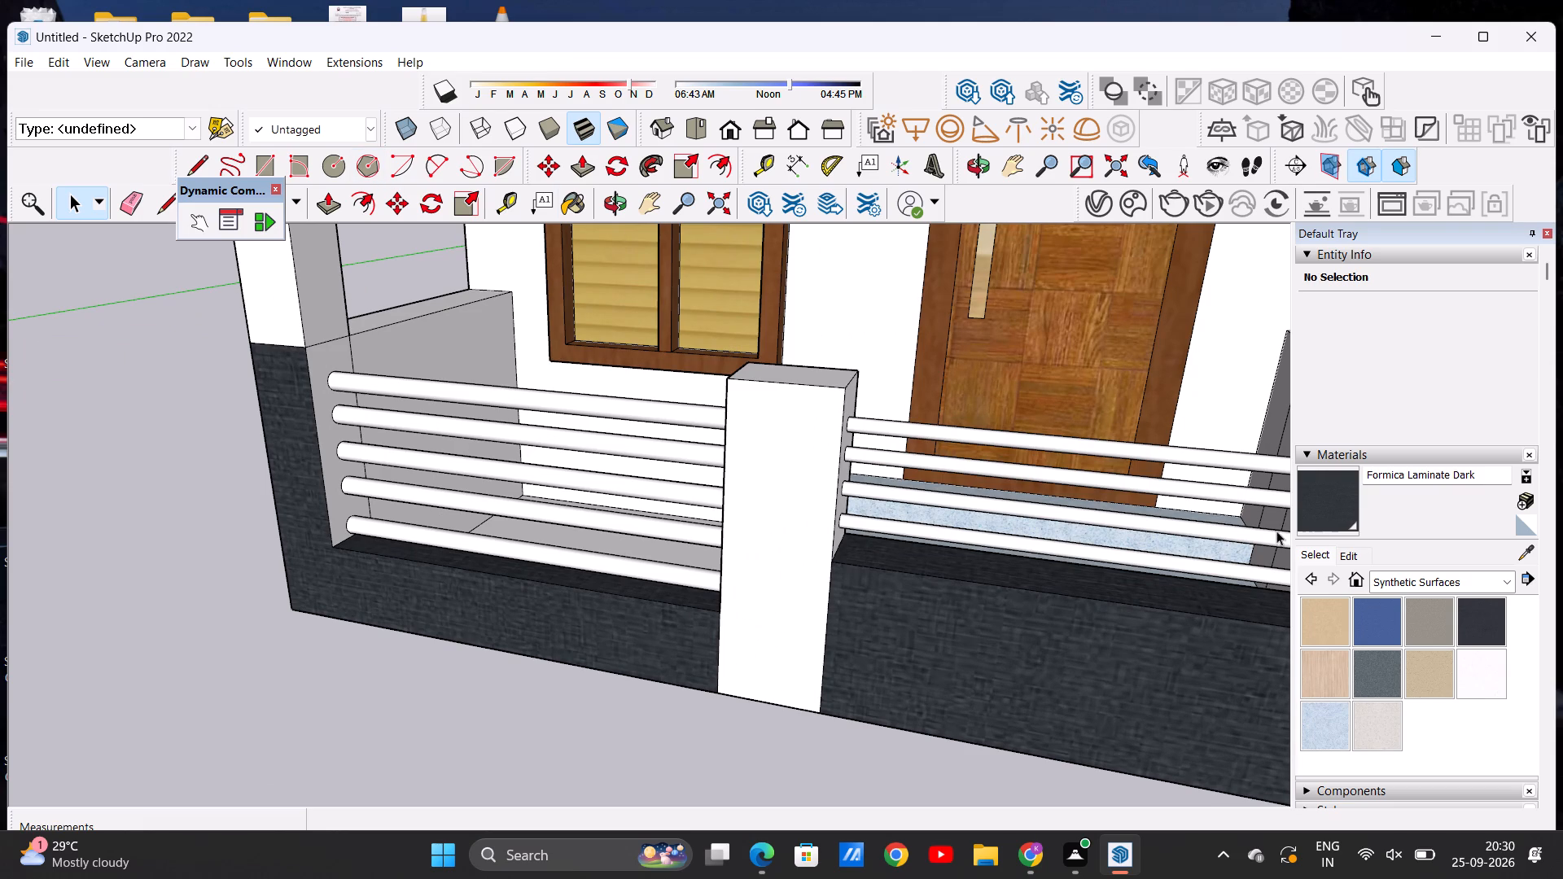
{"action": "left_click", "coordinate": [1328, 511]}
{"action": "scroll", "coordinate": [1394, 524], "scroll_direction": "down", "scroll_amount": 5}
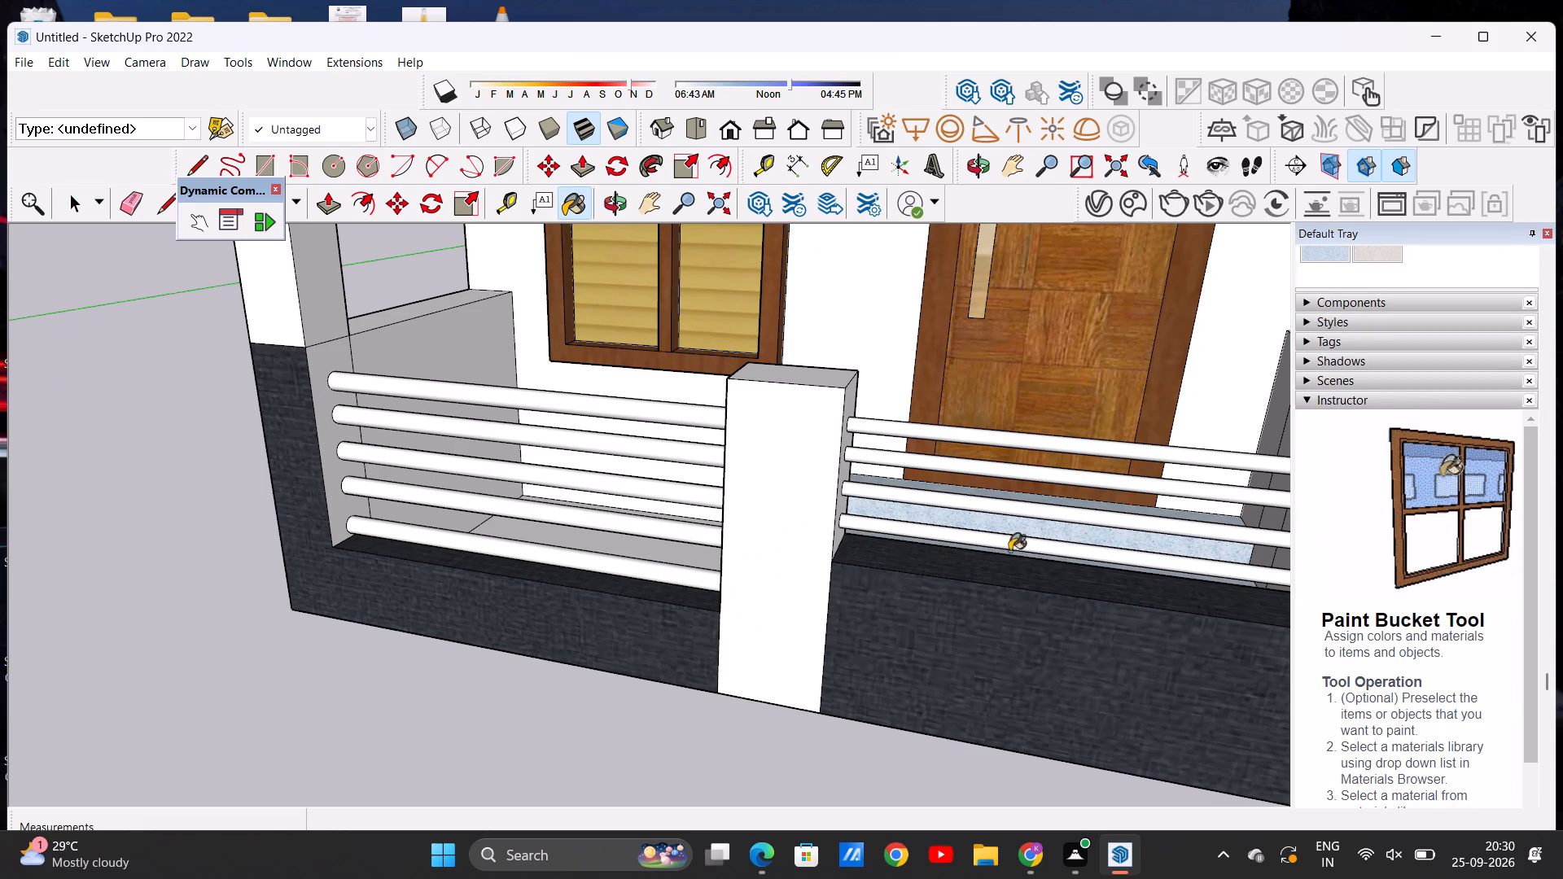
{"action": "left_click", "coordinate": [328, 470]}
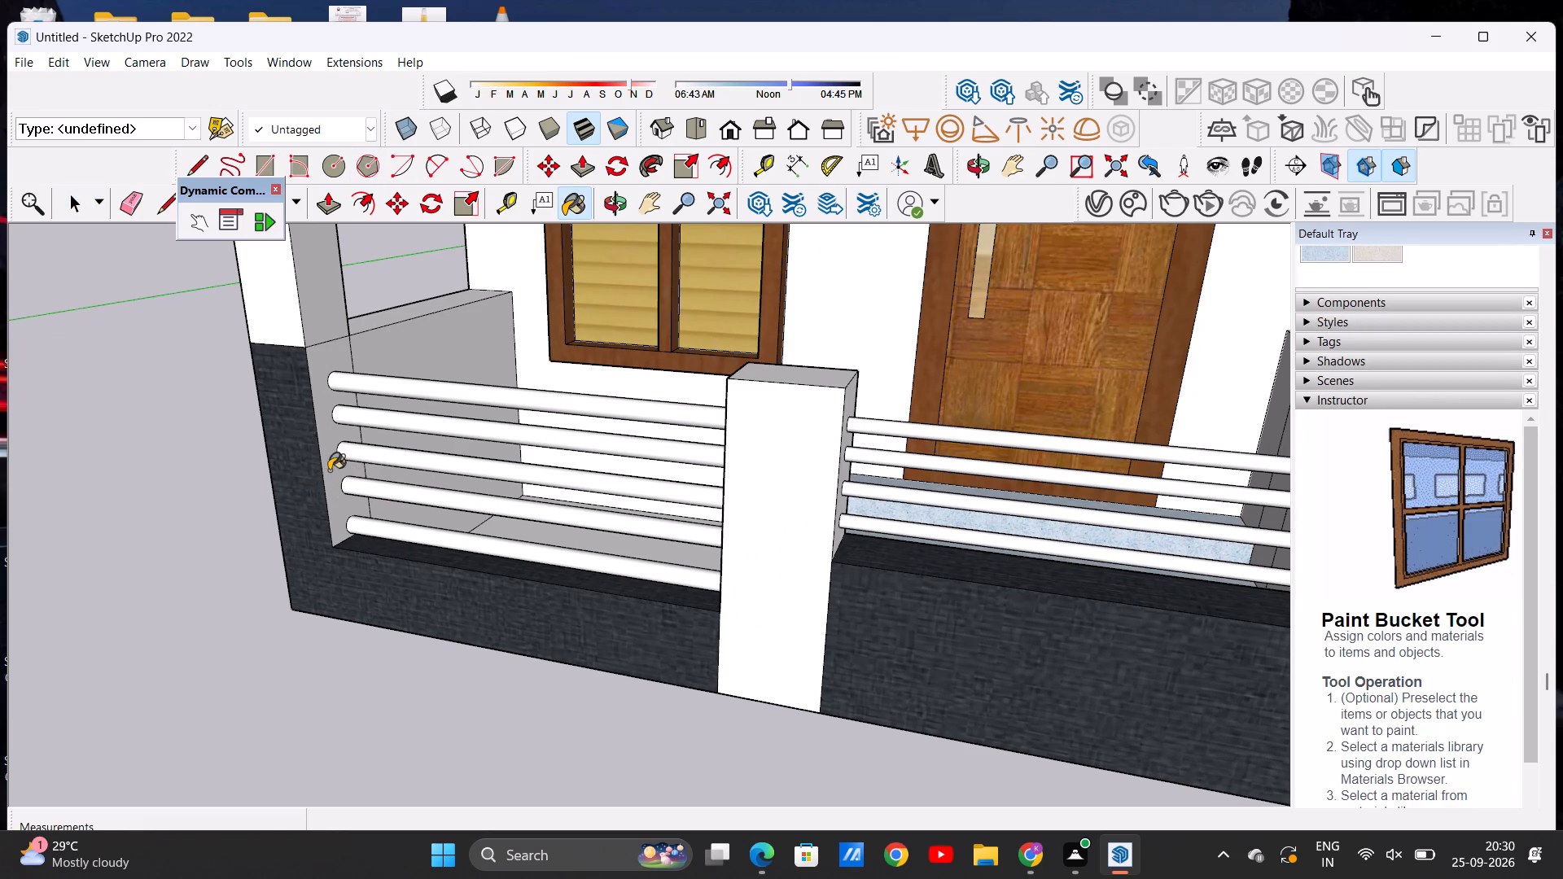
{"action": "scroll", "coordinate": [510, 483], "scroll_direction": "down", "scroll_amount": 2}
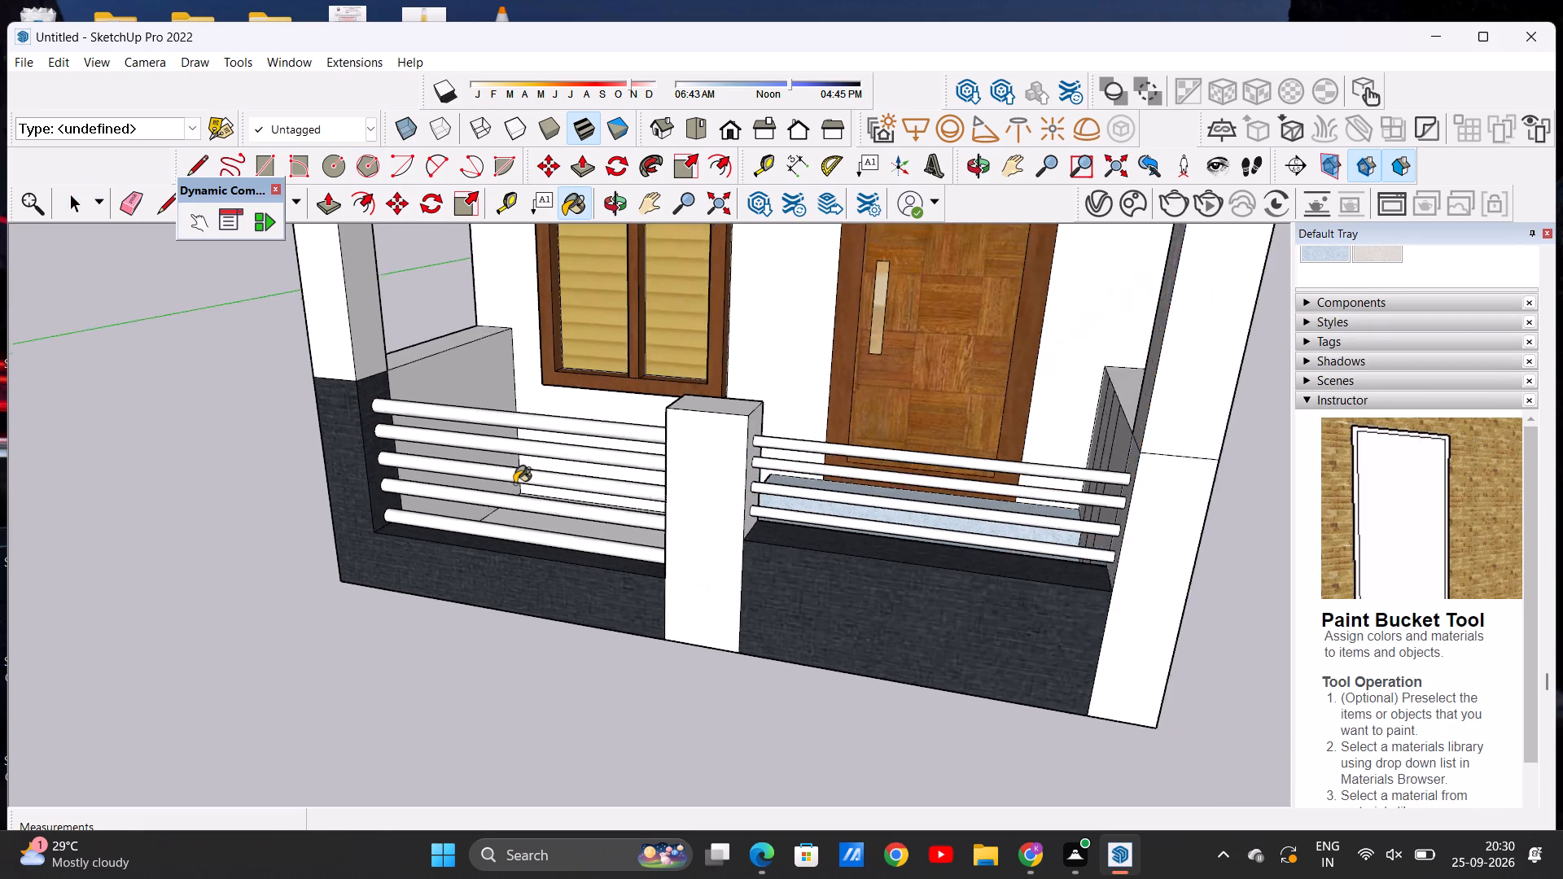
{"action": "scroll", "coordinate": [514, 483], "scroll_direction": "down", "scroll_amount": 3}
{"action": "key", "text": "space"}
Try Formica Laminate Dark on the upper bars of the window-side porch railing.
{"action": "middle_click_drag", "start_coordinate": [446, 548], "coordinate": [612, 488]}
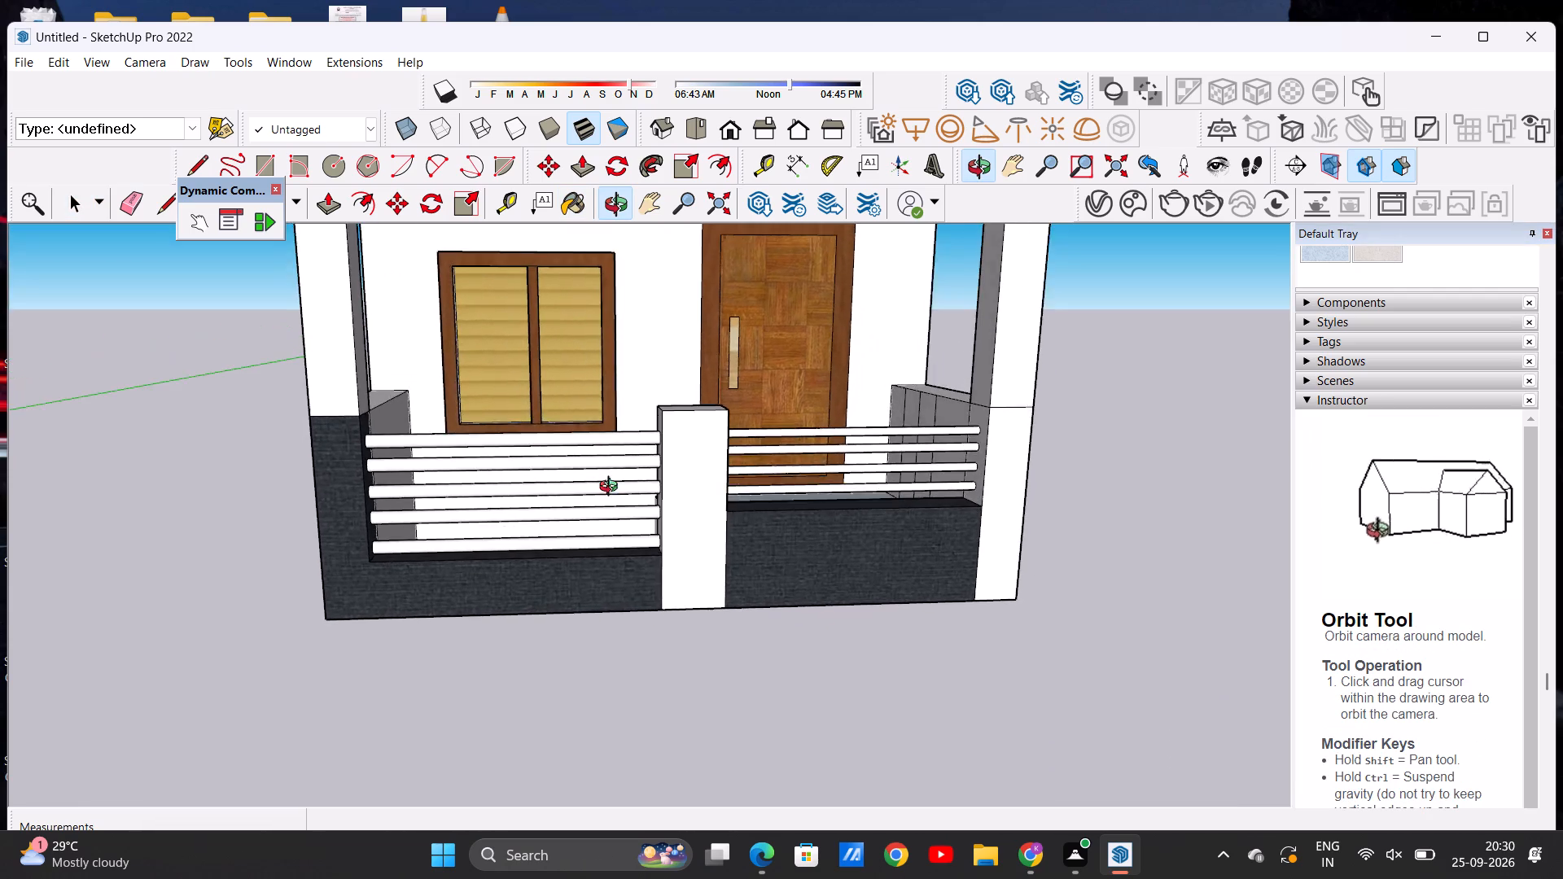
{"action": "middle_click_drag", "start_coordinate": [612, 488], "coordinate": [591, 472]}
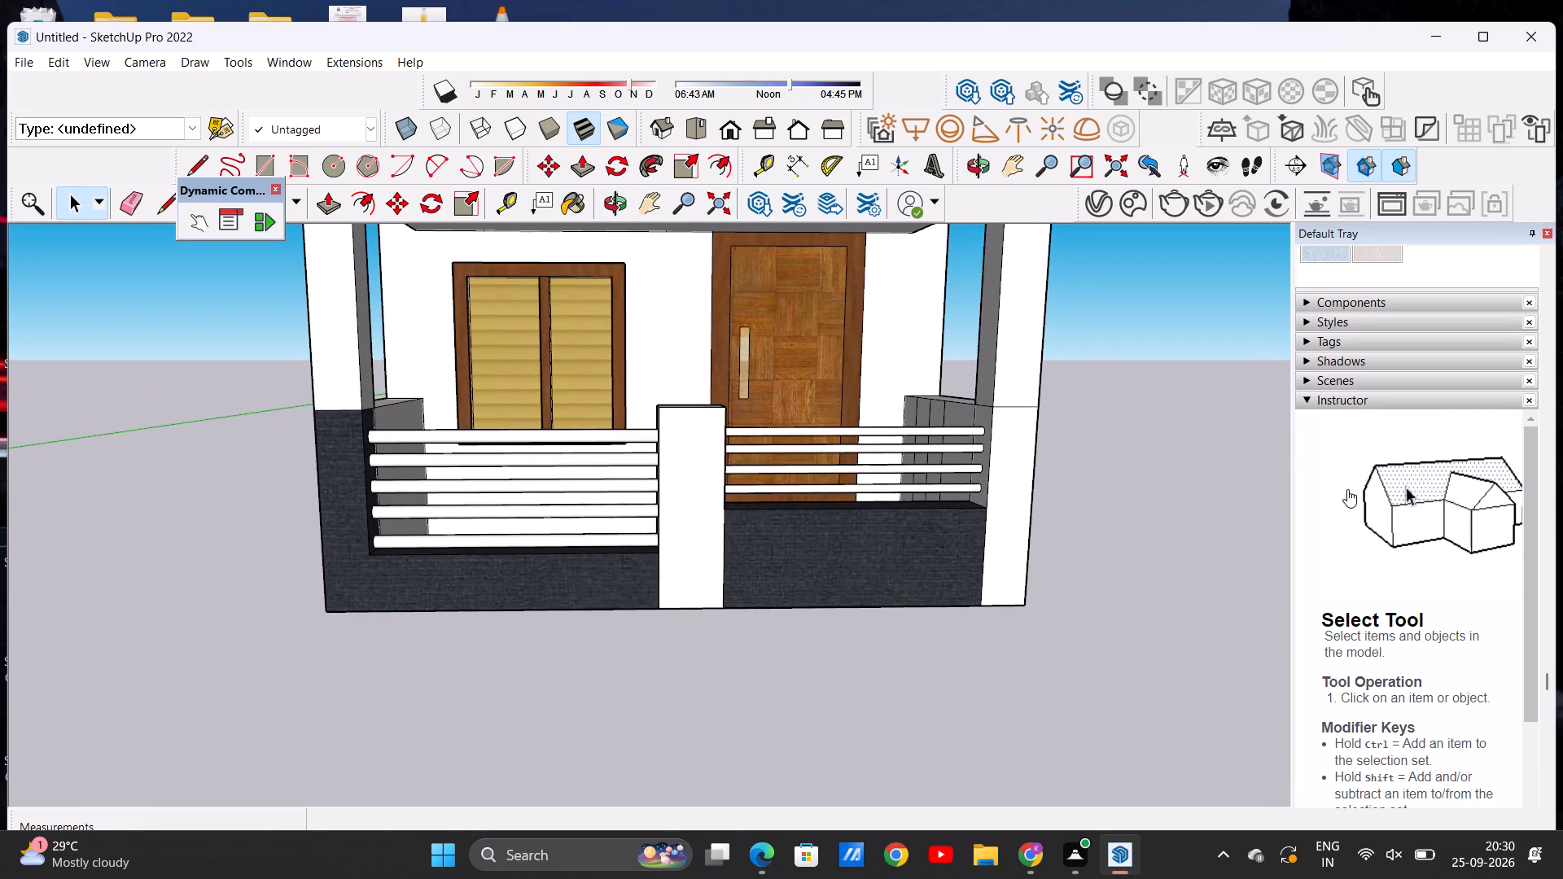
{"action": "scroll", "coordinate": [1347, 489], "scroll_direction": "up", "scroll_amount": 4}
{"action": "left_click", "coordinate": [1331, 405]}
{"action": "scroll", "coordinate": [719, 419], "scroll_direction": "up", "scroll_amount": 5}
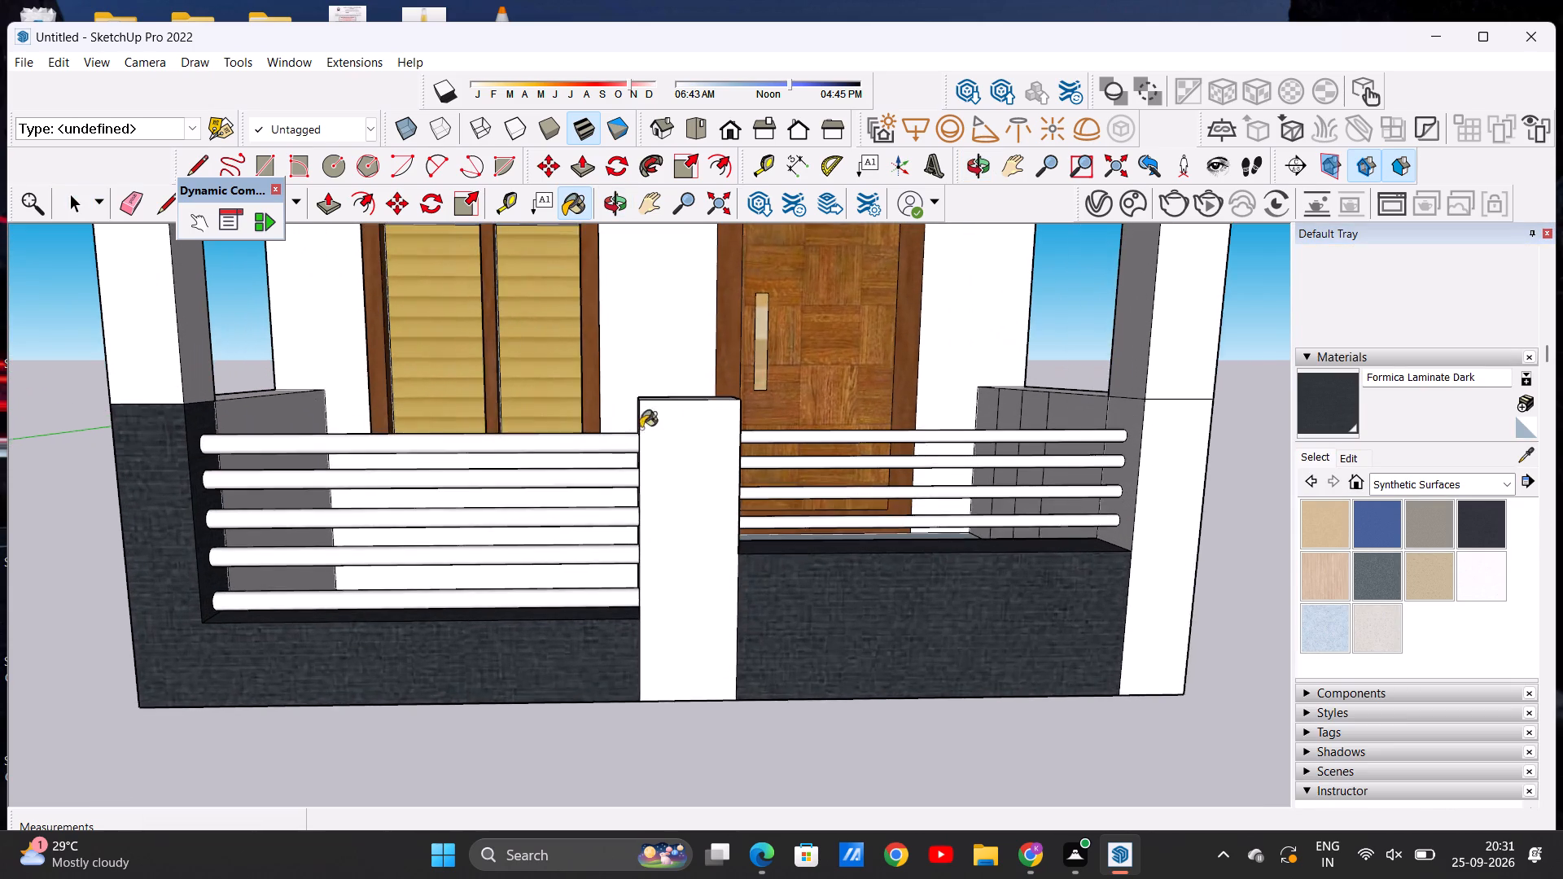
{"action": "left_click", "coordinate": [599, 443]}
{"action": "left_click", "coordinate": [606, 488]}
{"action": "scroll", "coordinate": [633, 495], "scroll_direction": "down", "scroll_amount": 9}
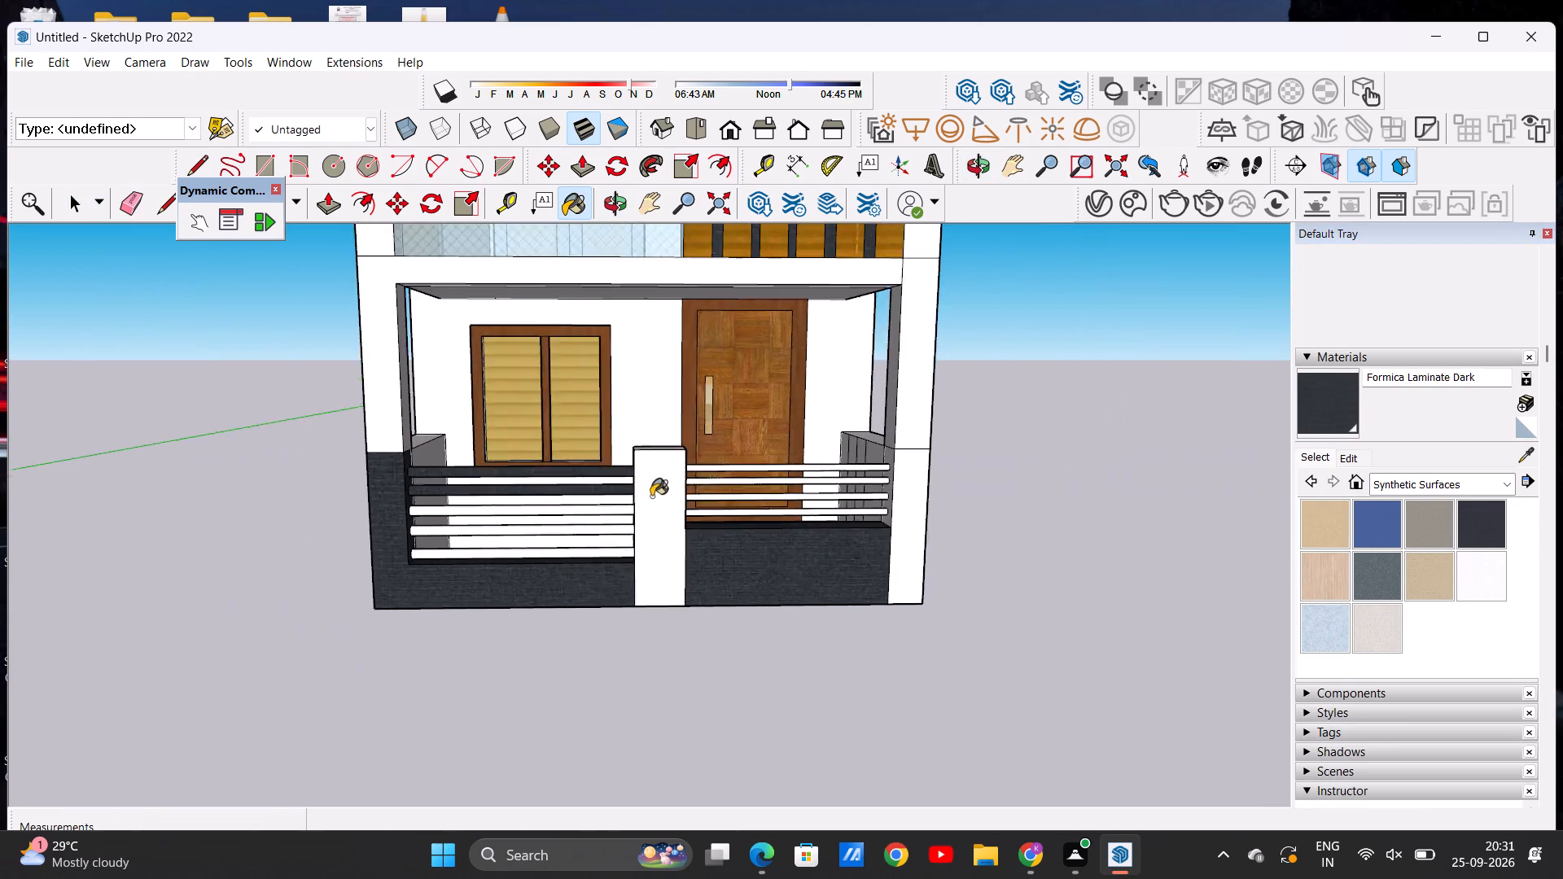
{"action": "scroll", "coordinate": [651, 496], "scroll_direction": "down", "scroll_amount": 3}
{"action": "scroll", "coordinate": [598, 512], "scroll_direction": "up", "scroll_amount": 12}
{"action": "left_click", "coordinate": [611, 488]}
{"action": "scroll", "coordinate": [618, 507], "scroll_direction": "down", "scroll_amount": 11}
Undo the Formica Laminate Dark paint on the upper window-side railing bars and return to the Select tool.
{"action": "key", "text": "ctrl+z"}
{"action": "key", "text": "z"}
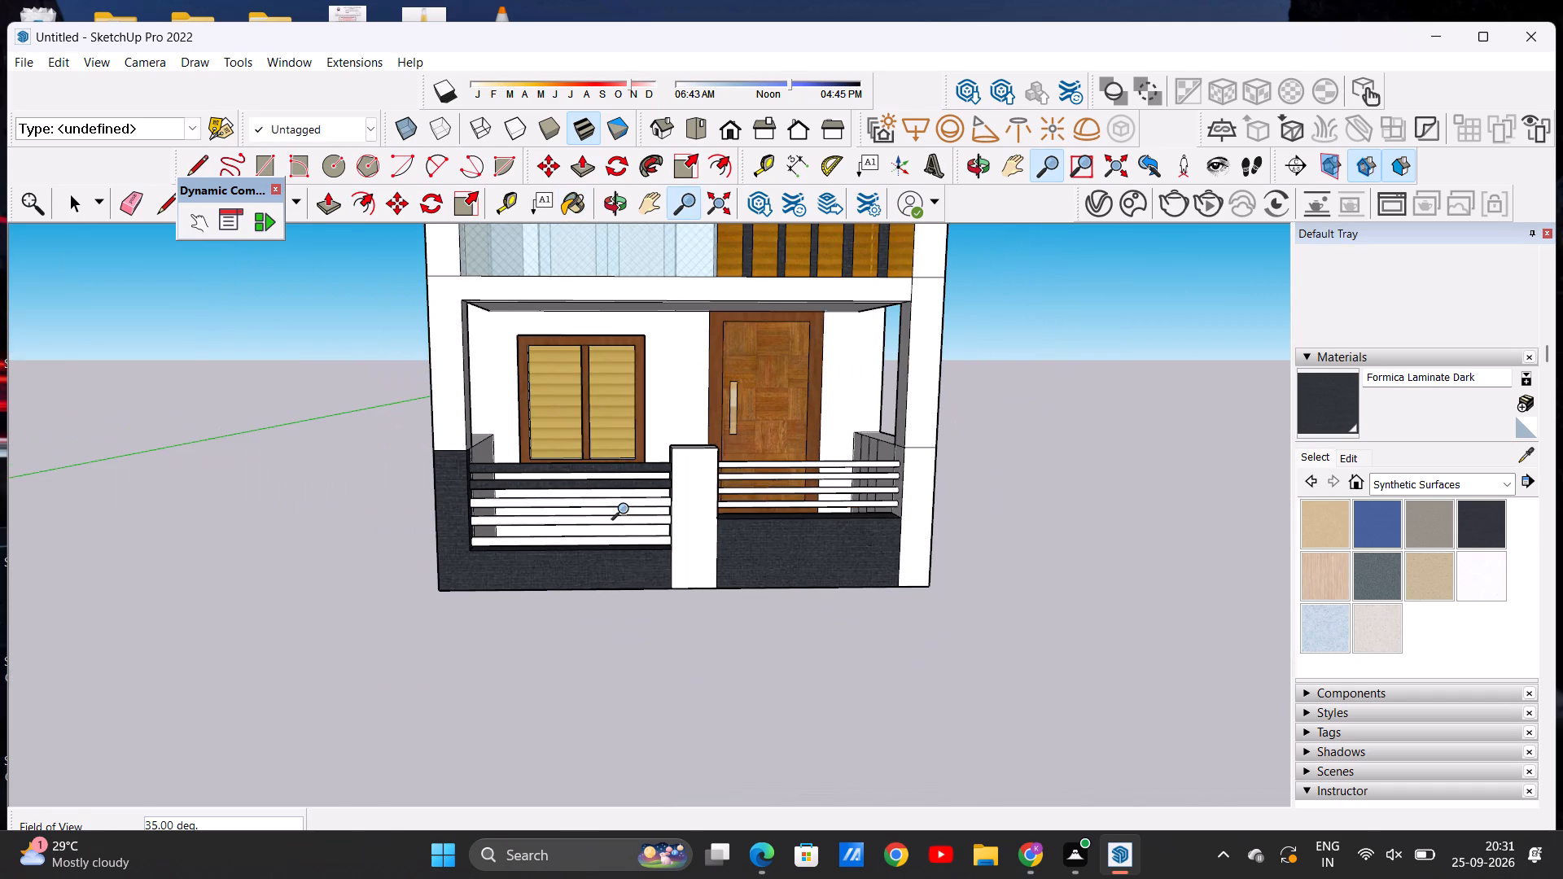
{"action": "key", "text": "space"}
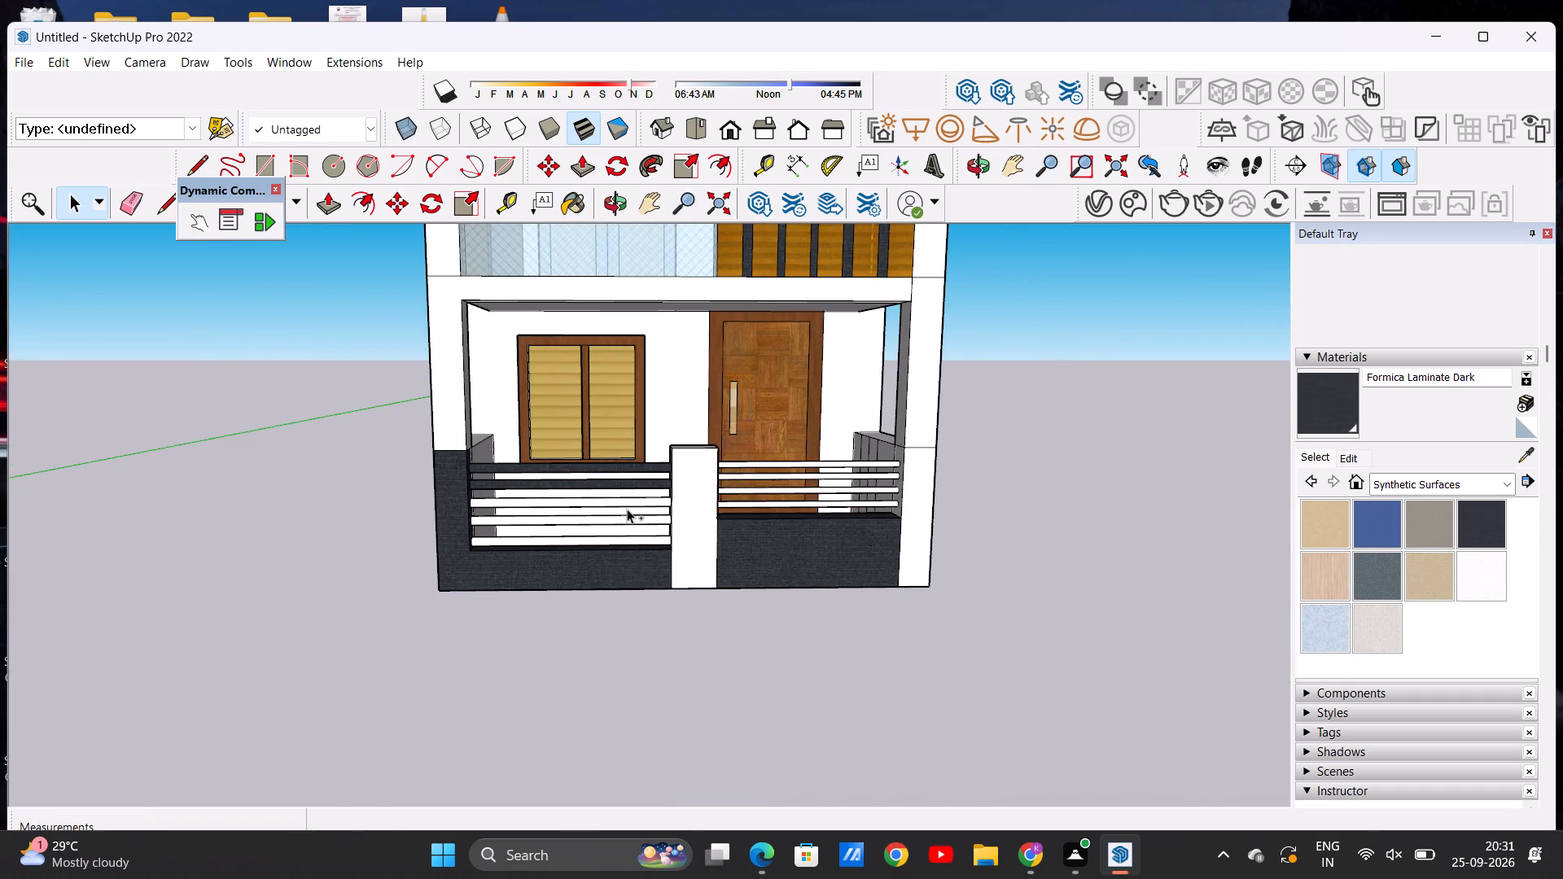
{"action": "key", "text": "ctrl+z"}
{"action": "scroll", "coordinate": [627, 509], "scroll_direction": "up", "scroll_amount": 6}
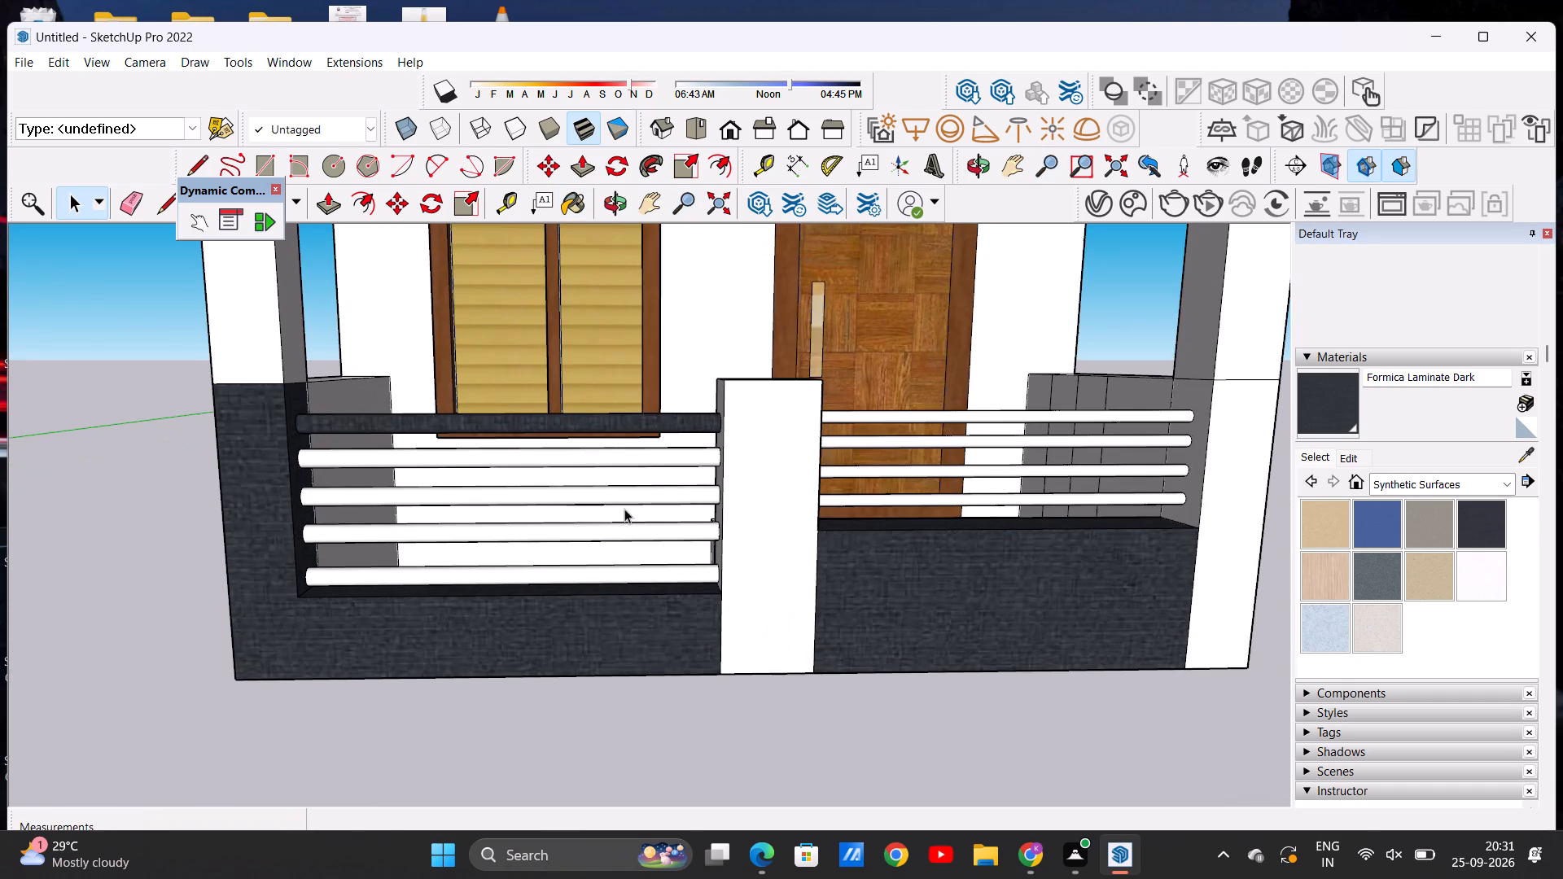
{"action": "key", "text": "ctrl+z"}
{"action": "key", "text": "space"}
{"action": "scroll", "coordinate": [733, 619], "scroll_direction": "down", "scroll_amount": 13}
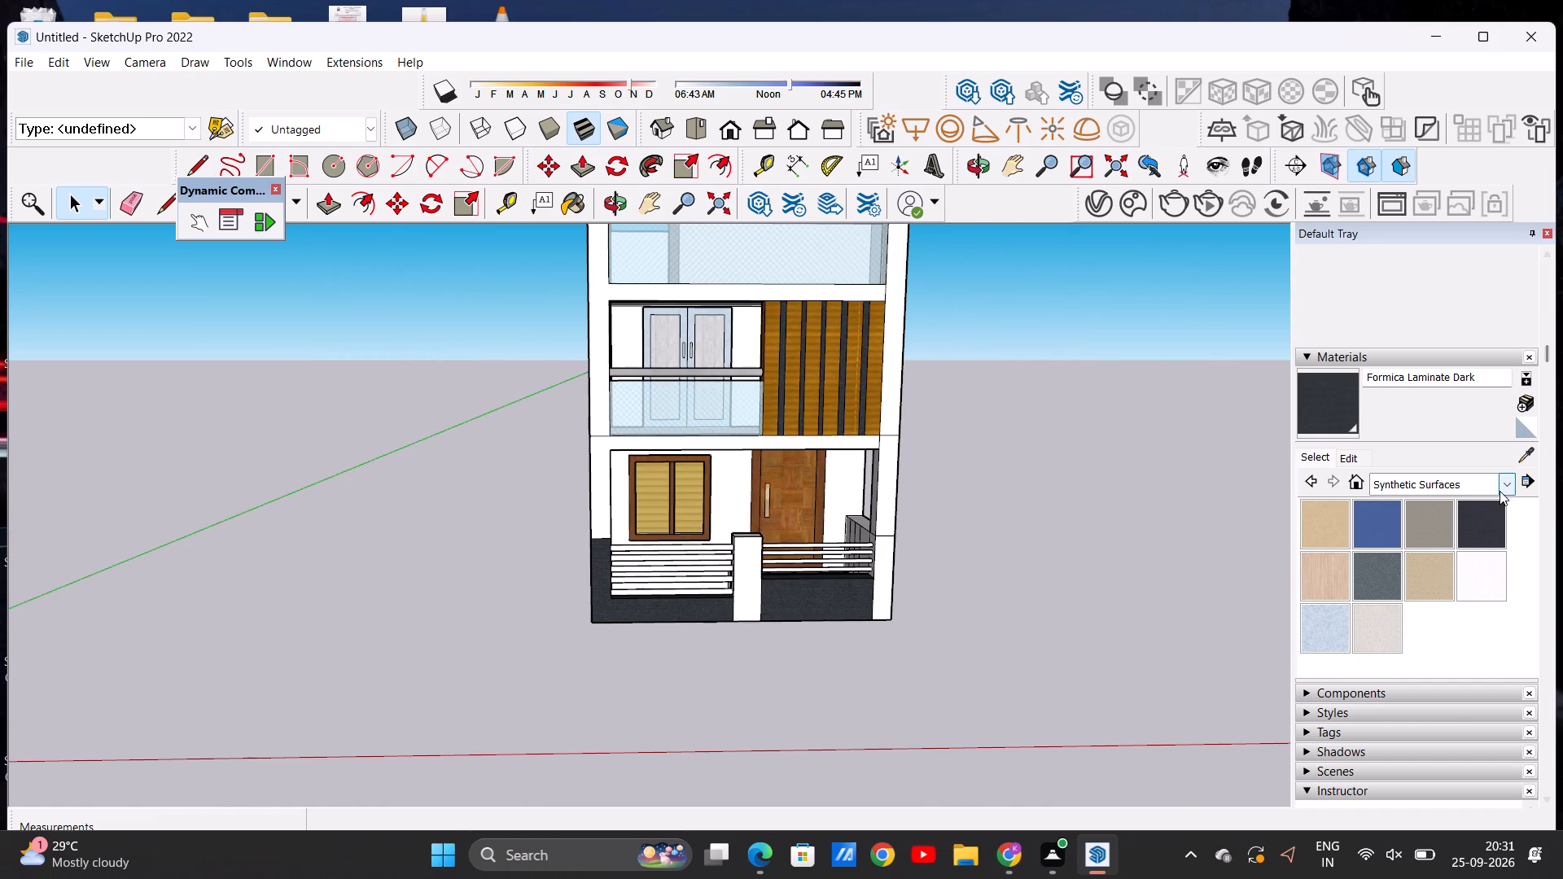
Paint all five window-side railing bars with Color M08 from the Colors library.
{"action": "left_click", "coordinate": [1504, 491]}
{"action": "left_click", "coordinate": [1463, 549]}
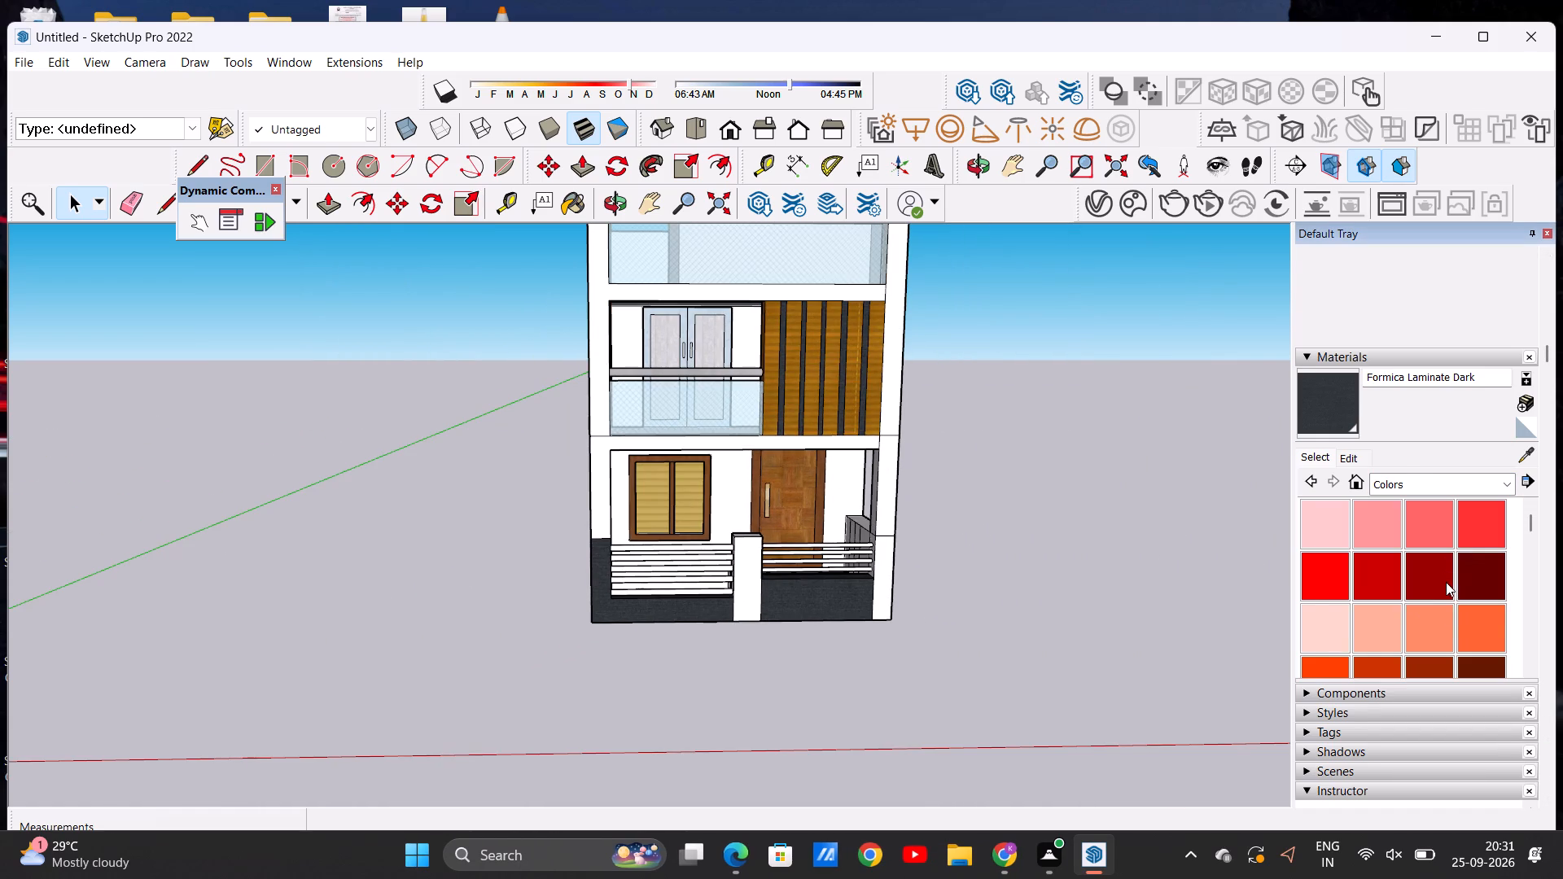
{"action": "scroll", "coordinate": [1445, 579], "scroll_direction": "up", "scroll_amount": 6}
{"action": "scroll", "coordinate": [1445, 579], "scroll_direction": "down", "scroll_amount": 18}
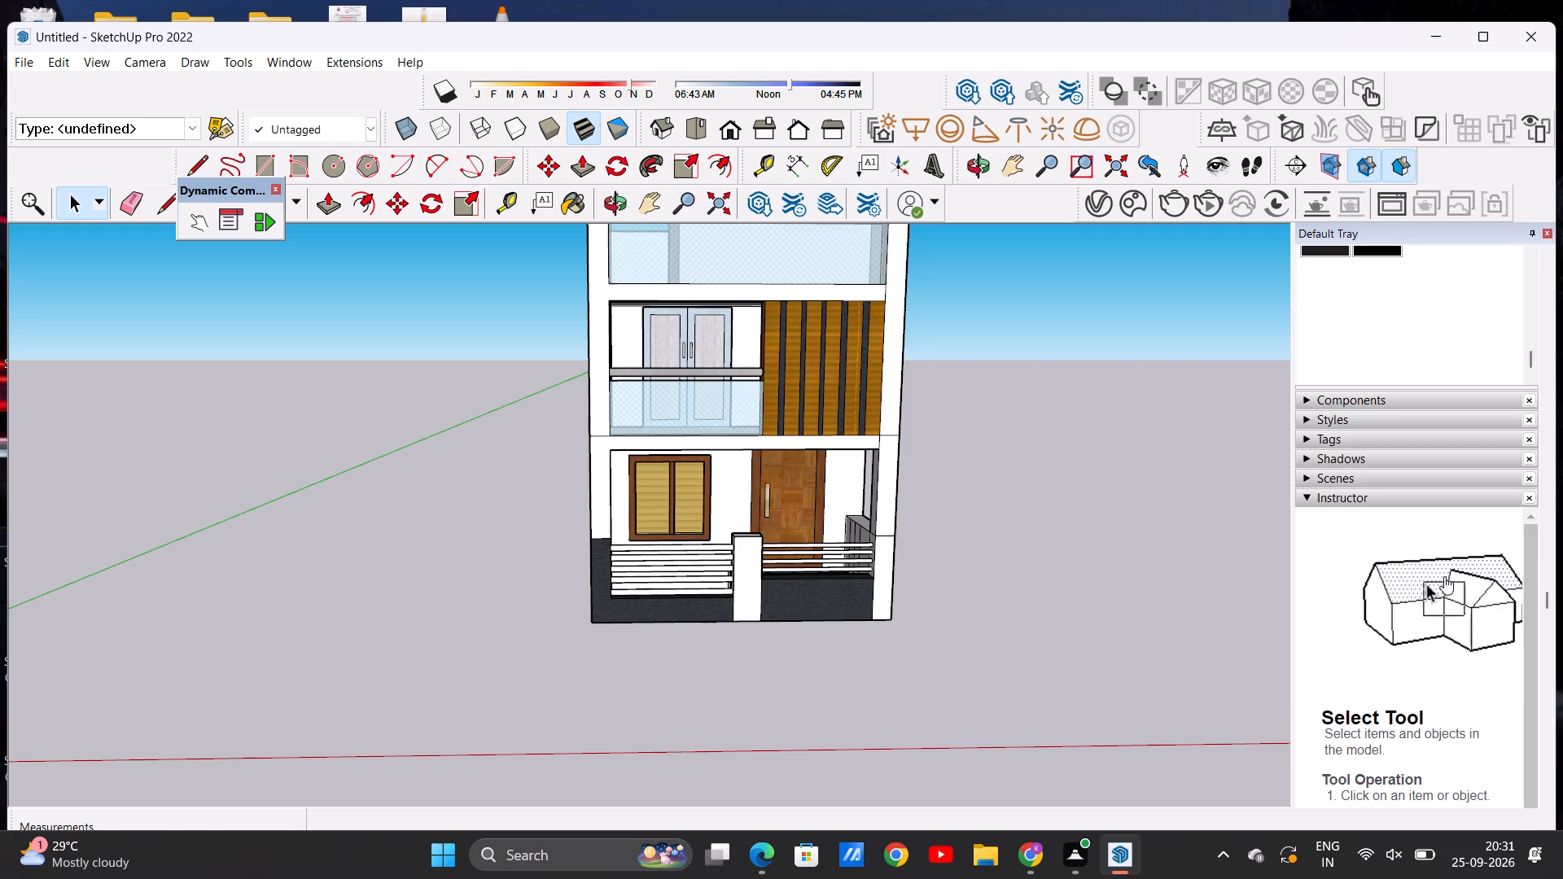
{"action": "scroll", "coordinate": [1444, 576], "scroll_direction": "up", "scroll_amount": 3}
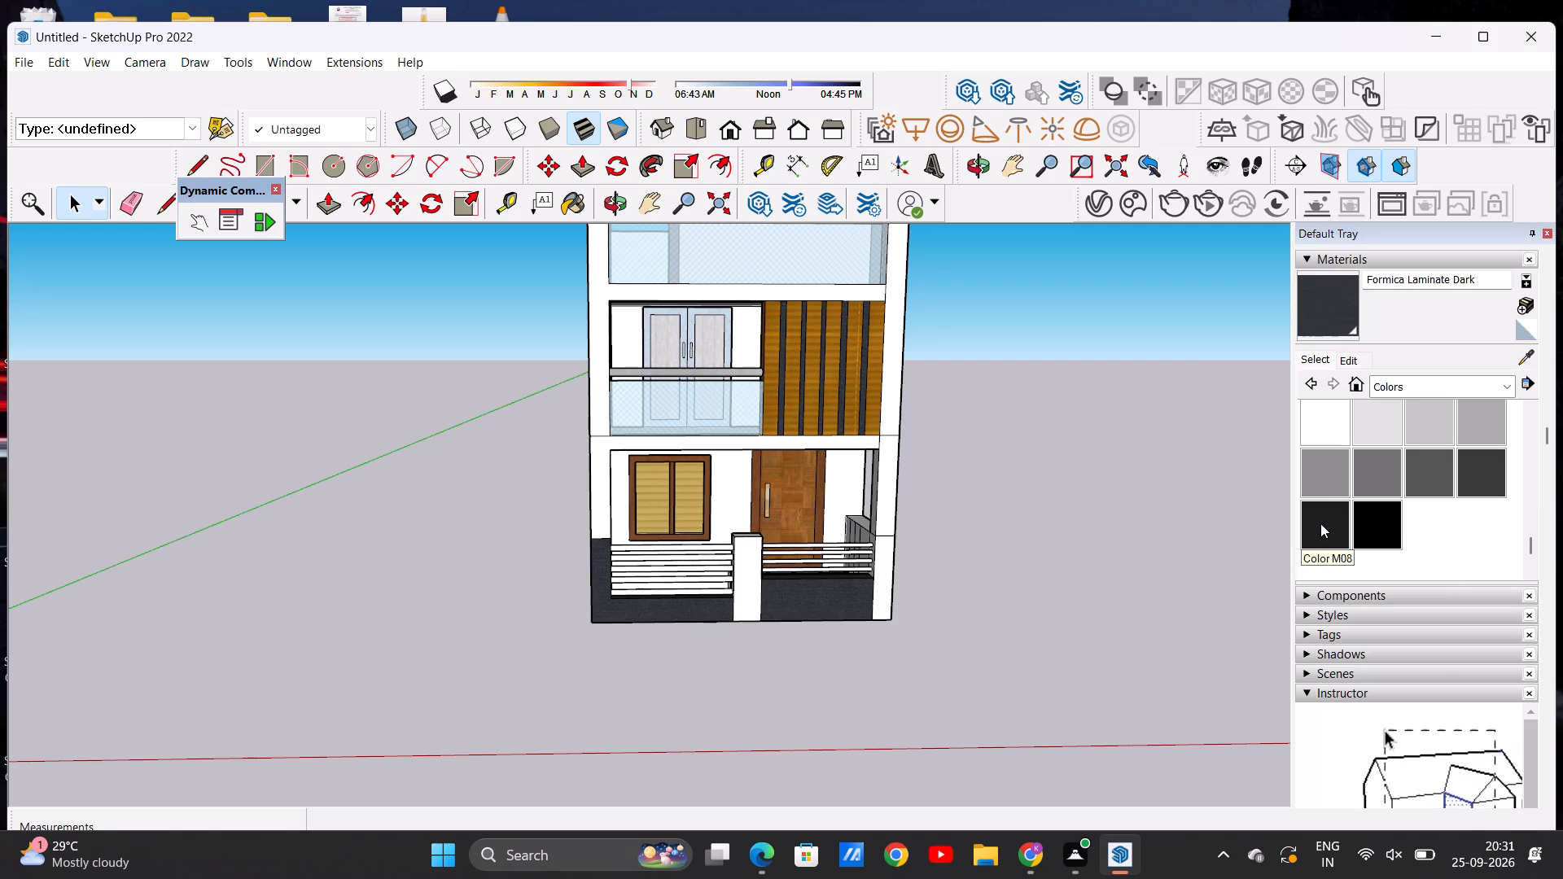
{"action": "left_click", "coordinate": [1320, 523]}
{"action": "scroll", "coordinate": [571, 467], "scroll_direction": "up", "scroll_amount": 16}
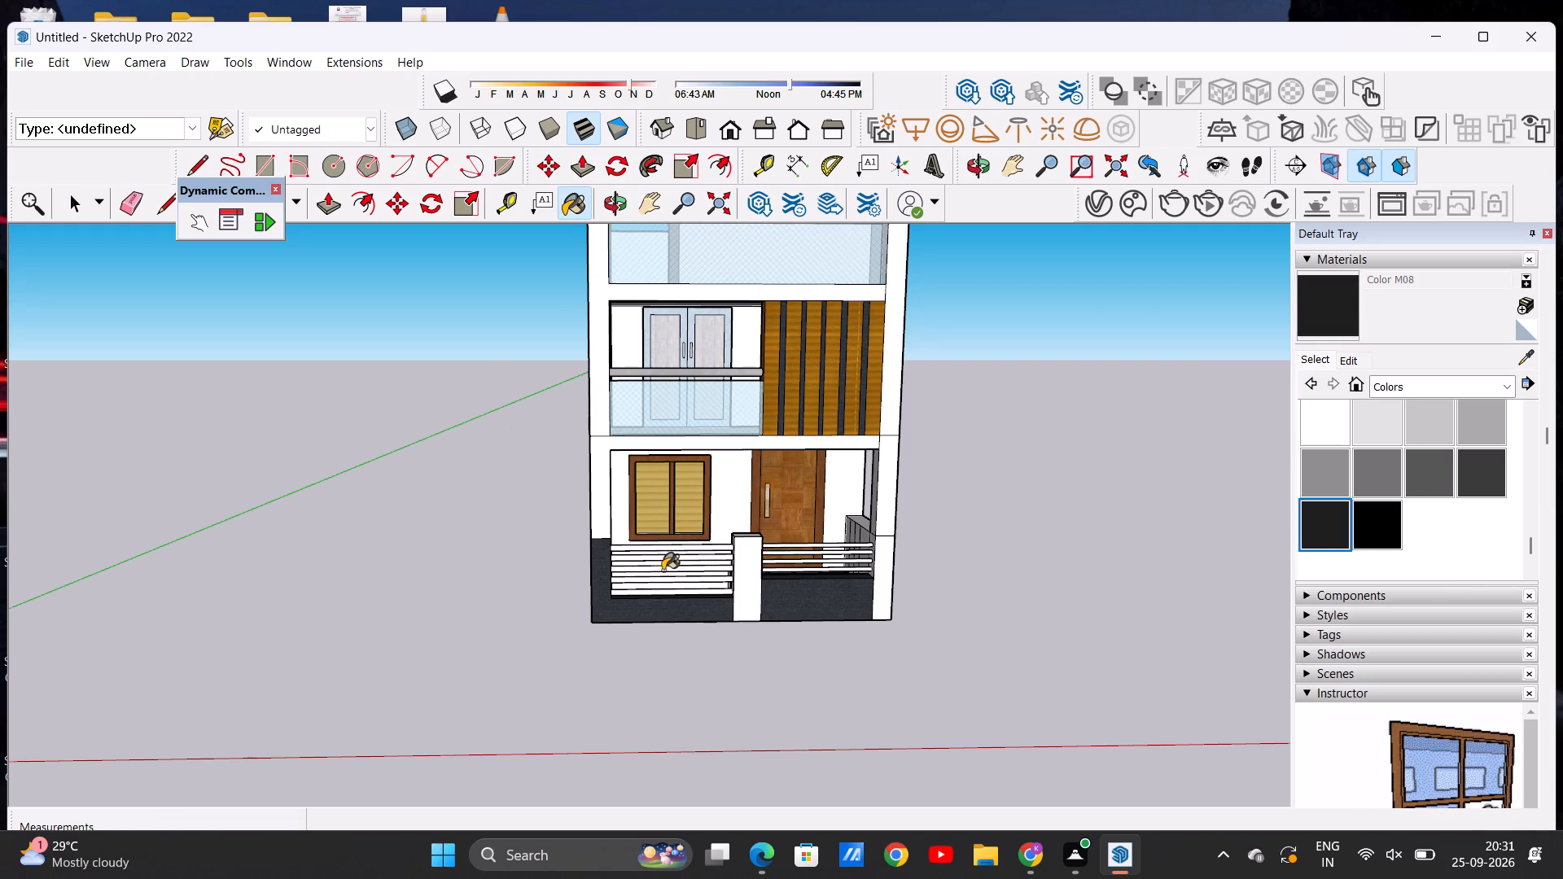
{"action": "scroll", "coordinate": [663, 571], "scroll_direction": "up", "scroll_amount": 14}
{"action": "left_click", "coordinate": [624, 489]}
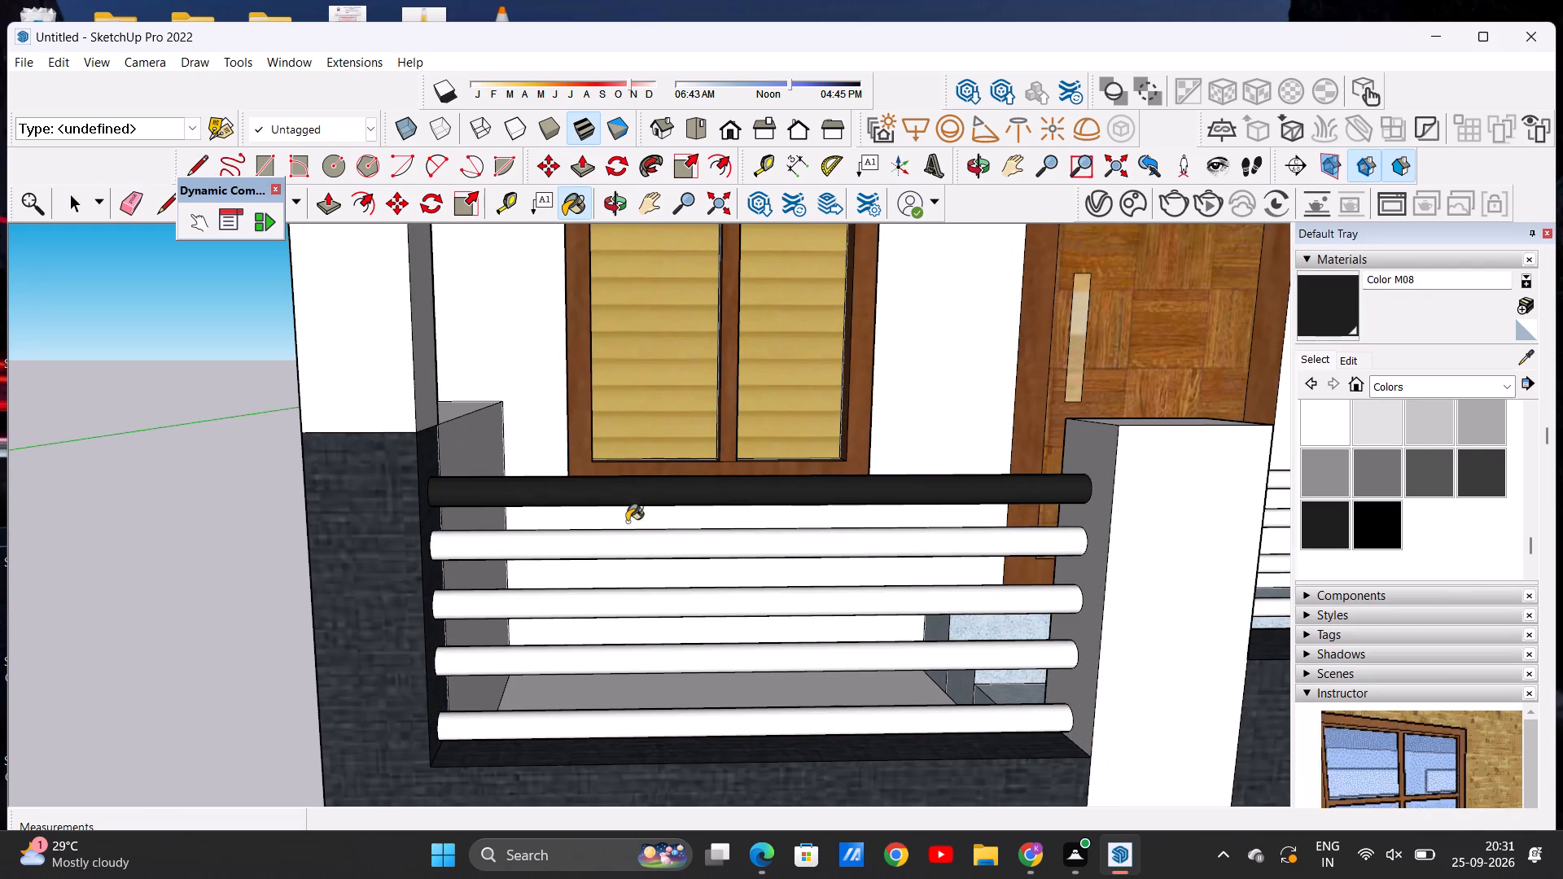
{"action": "left_click", "coordinate": [626, 536]}
{"action": "left_click", "coordinate": [630, 600]}
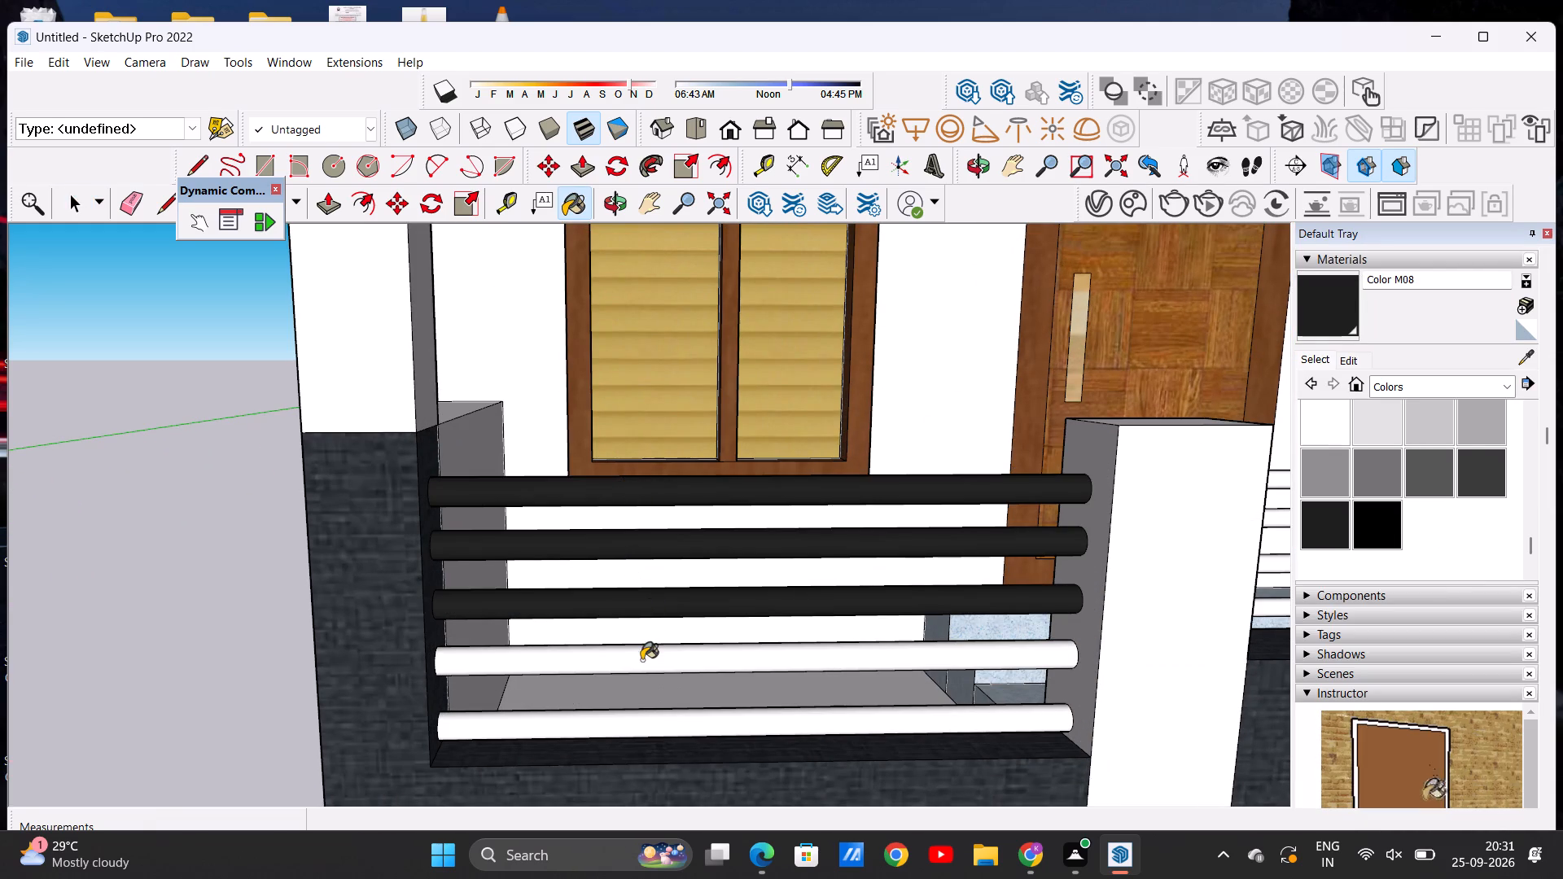
{"action": "left_click", "coordinate": [641, 660]}
{"action": "left_click", "coordinate": [637, 729]}
{"action": "scroll", "coordinate": [630, 671], "scroll_direction": "down", "scroll_amount": 10}
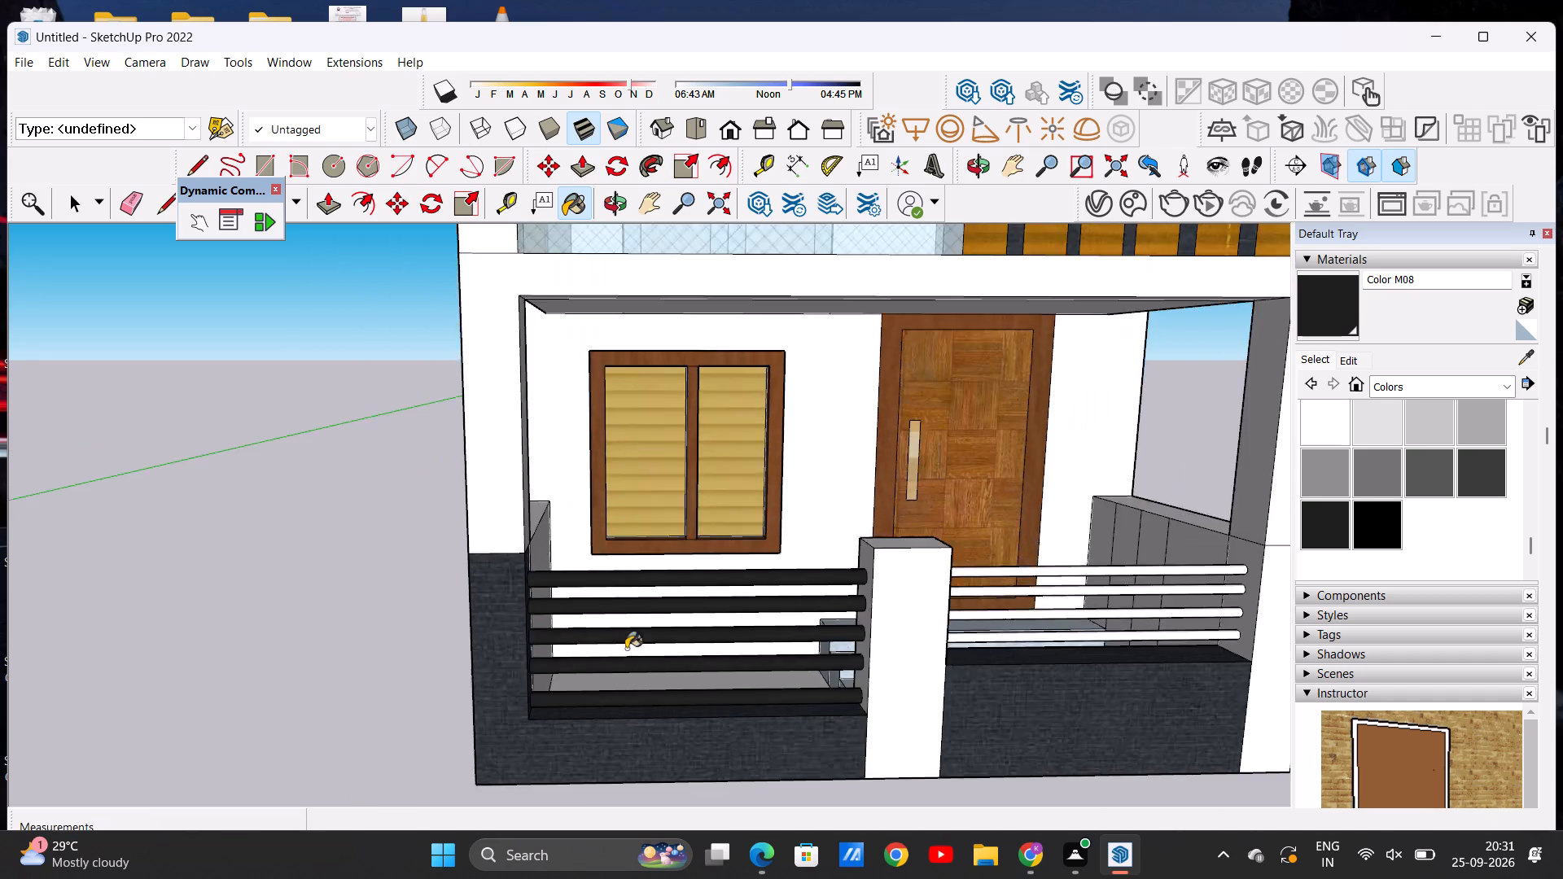
Paint the four door-side porch railing bars with Color M08 and return to the Select tool.
{"action": "scroll", "coordinate": [626, 649], "scroll_direction": "down", "scroll_amount": 4}
{"action": "scroll", "coordinate": [906, 717], "scroll_direction": "up", "scroll_amount": 6}
{"action": "middle_click_drag", "start_coordinate": [882, 684], "coordinate": [862, 674]}
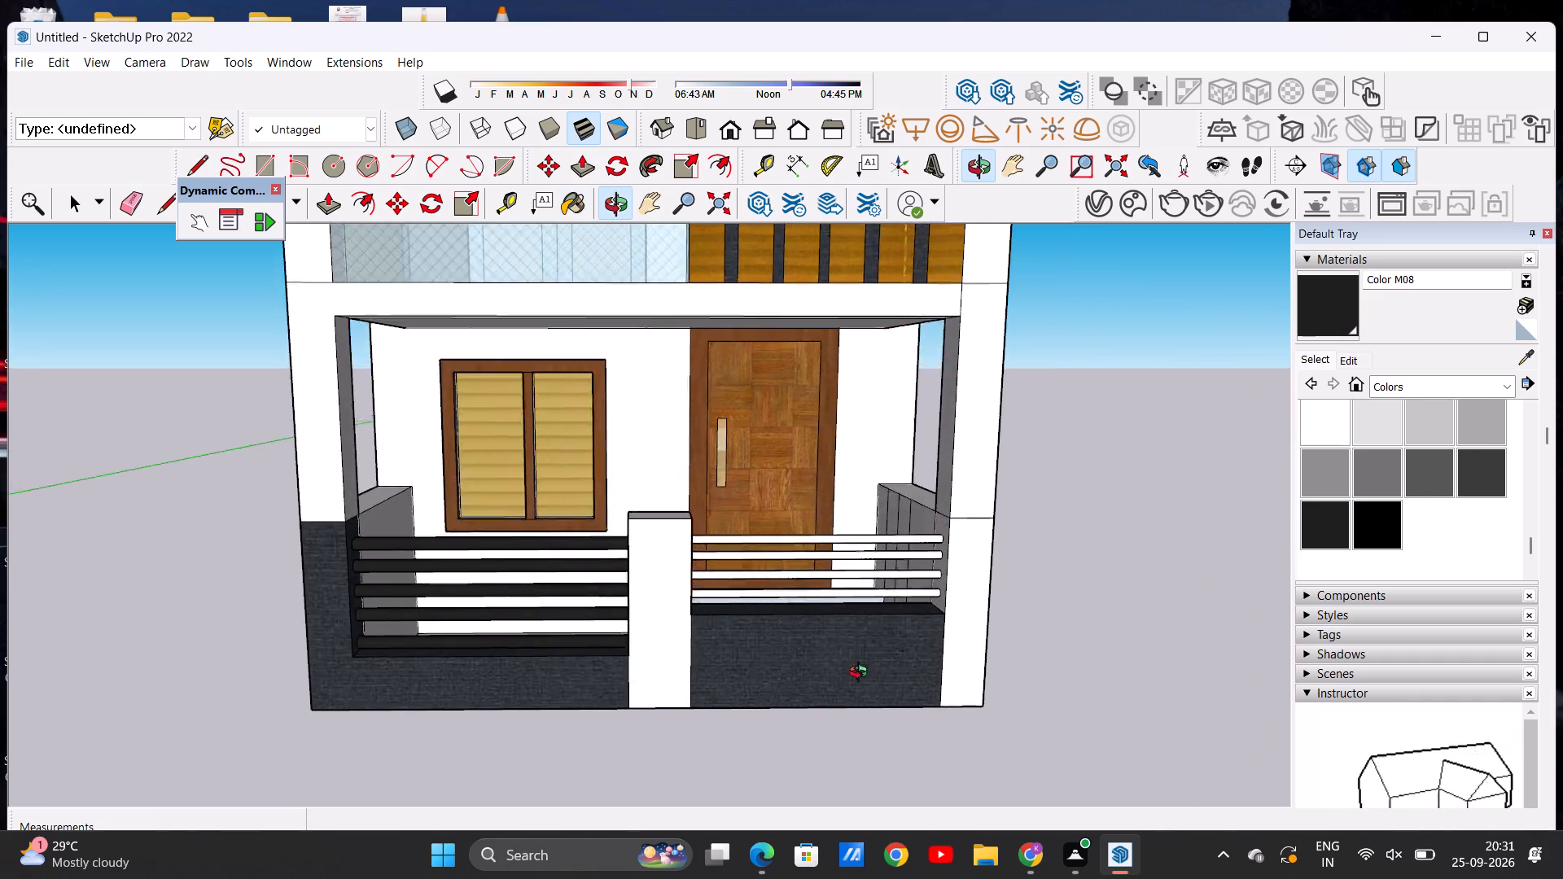
{"action": "middle_click_drag", "start_coordinate": [862, 674], "coordinate": [817, 648]}
{"action": "scroll", "coordinate": [878, 561], "scroll_direction": "up", "scroll_amount": 6}
{"action": "left_click", "coordinate": [850, 519]}
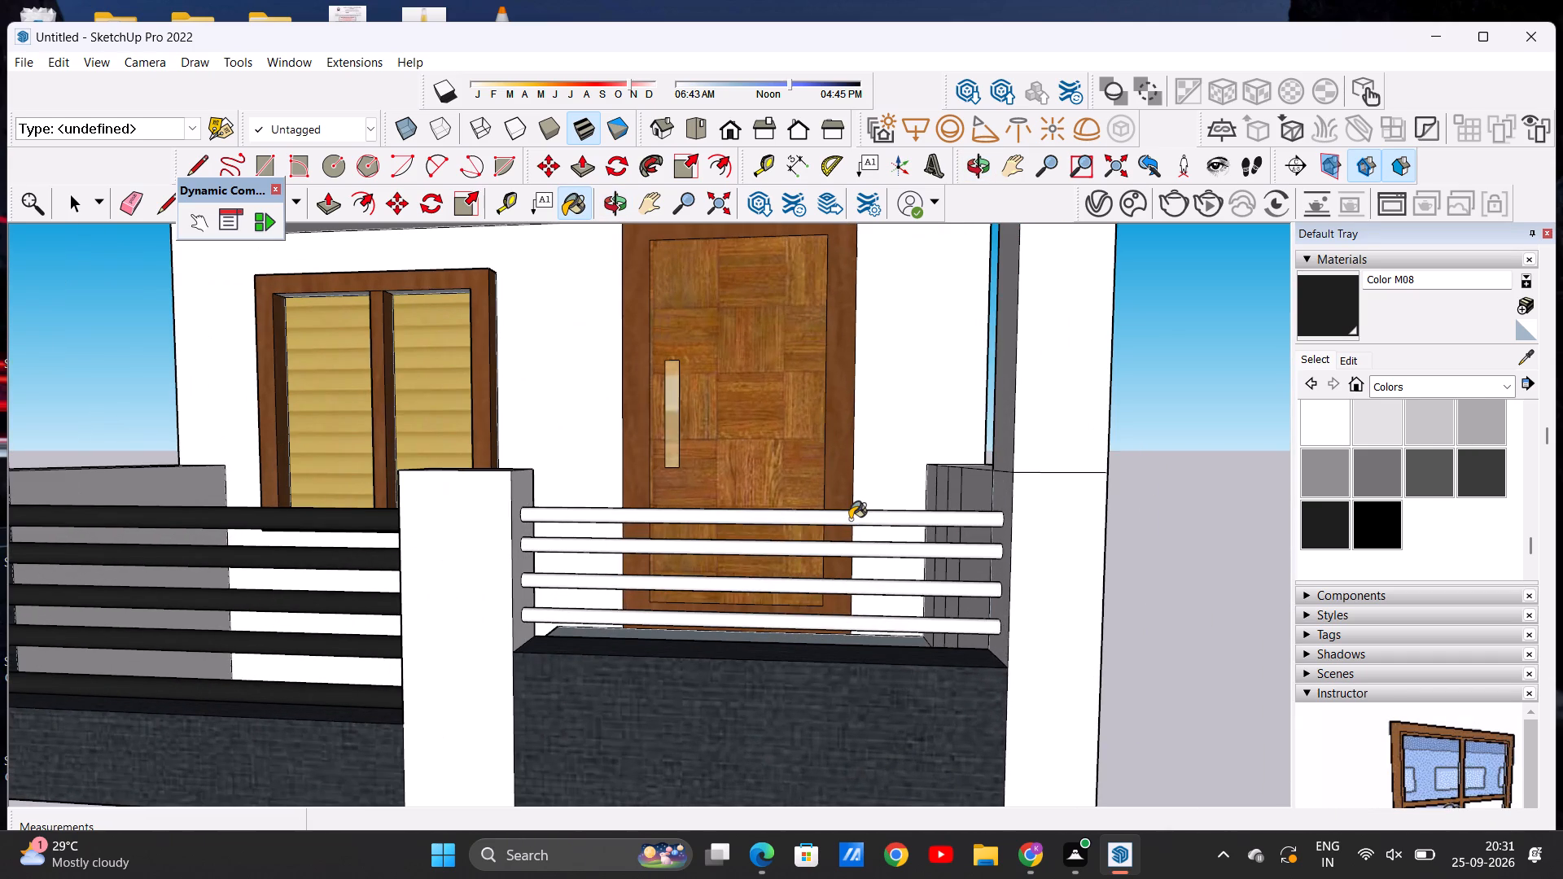
{"action": "left_click", "coordinate": [856, 556]}
{"action": "left_click", "coordinate": [856, 592]}
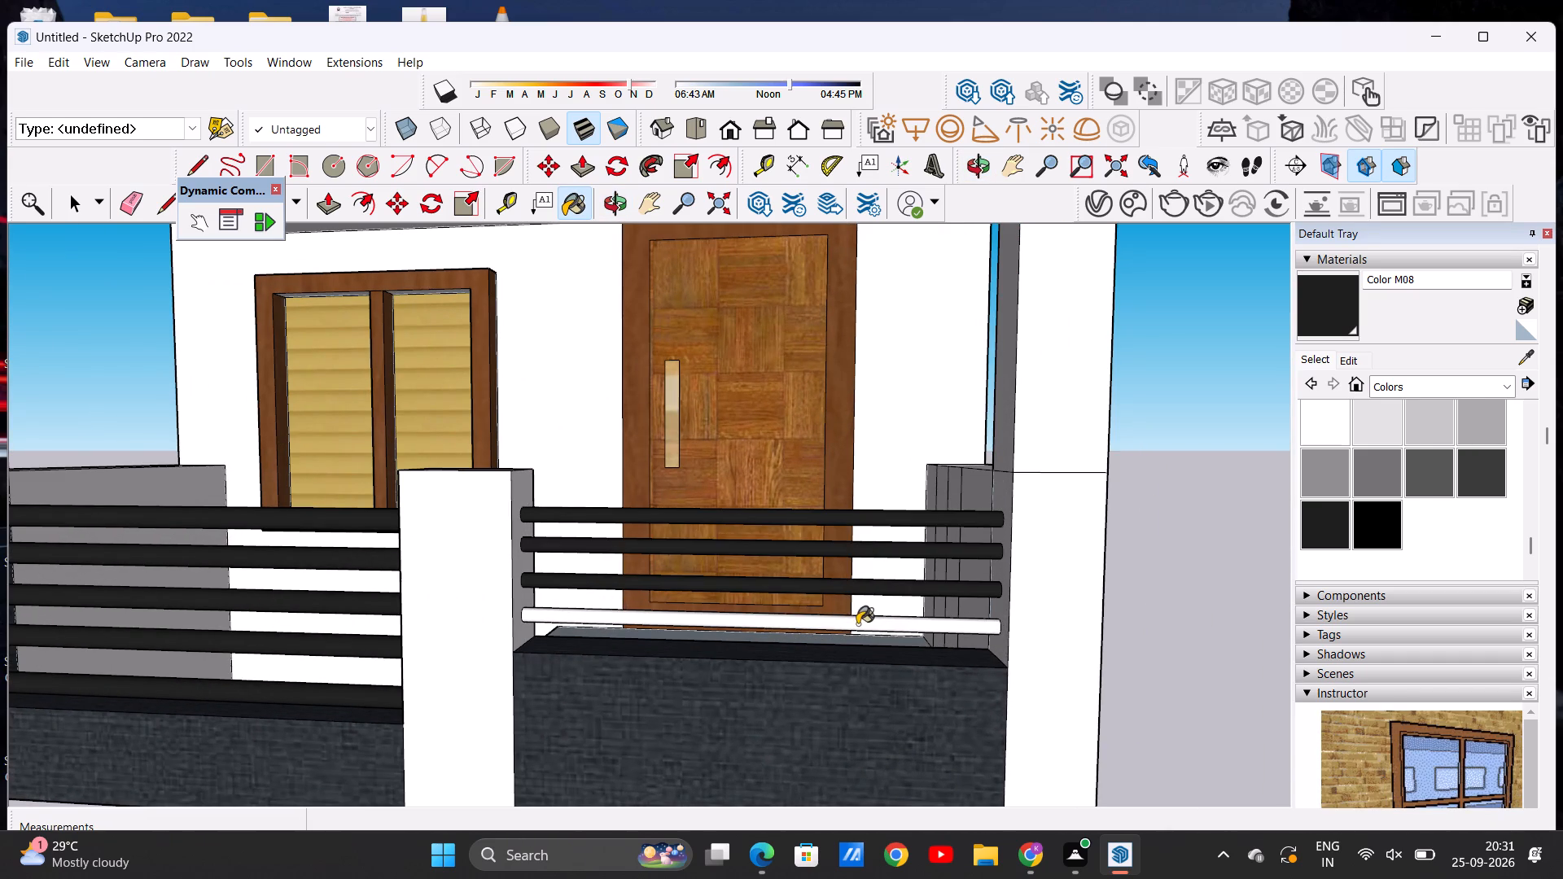
{"action": "left_click", "coordinate": [857, 624]}
{"action": "scroll", "coordinate": [883, 630], "scroll_direction": "down", "scroll_amount": 13}
{"action": "scroll", "coordinate": [871, 622], "scroll_direction": "down", "scroll_amount": 11}
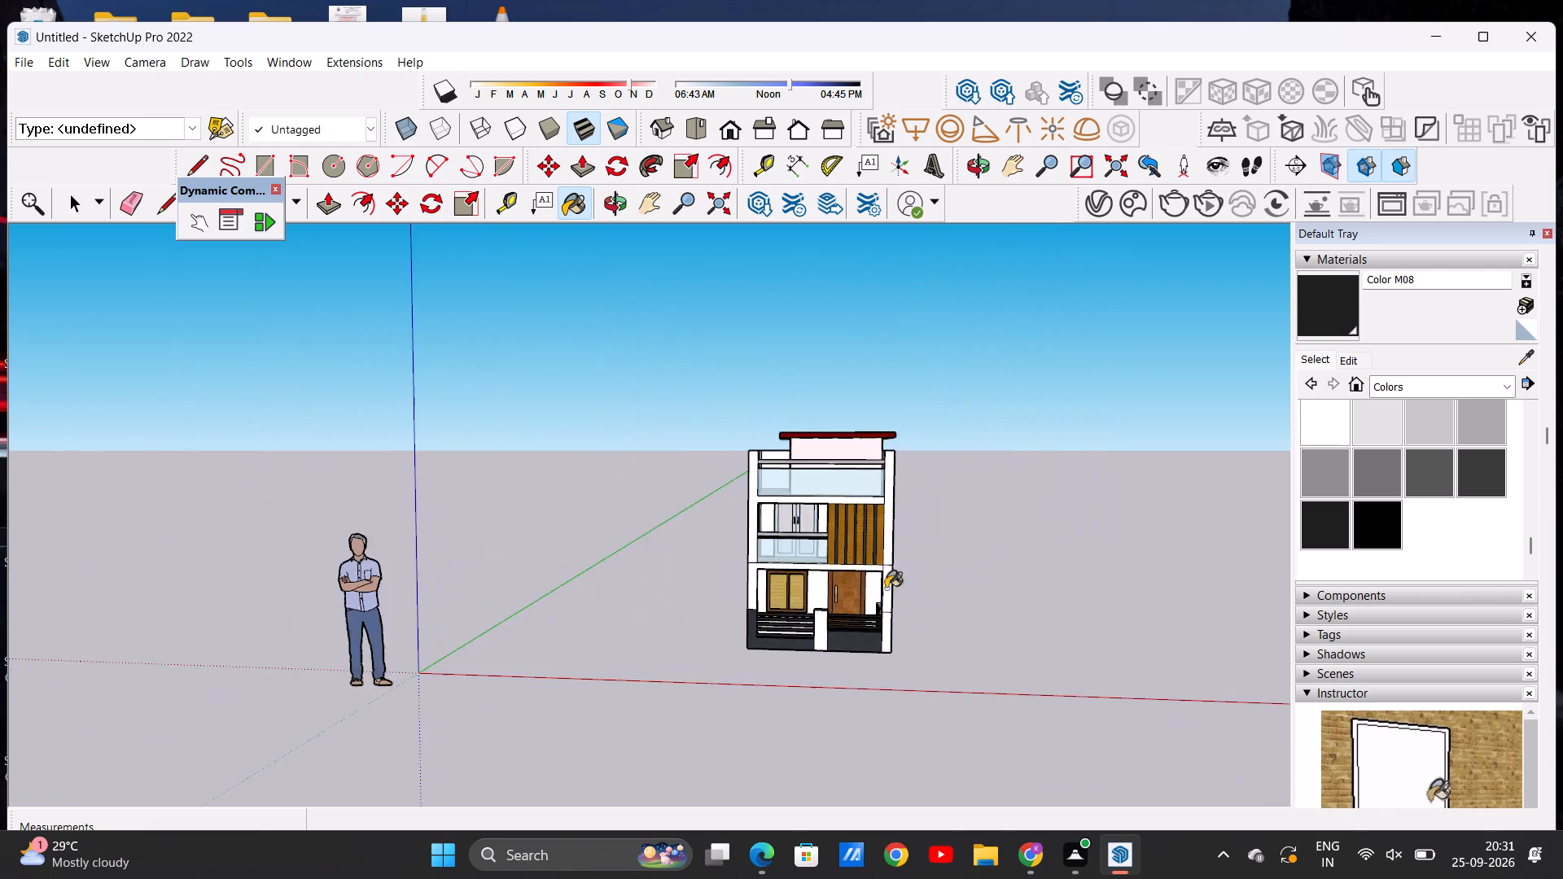
{"action": "scroll", "coordinate": [907, 552], "scroll_direction": "up", "scroll_amount": 7}
{"action": "key", "text": "space"}
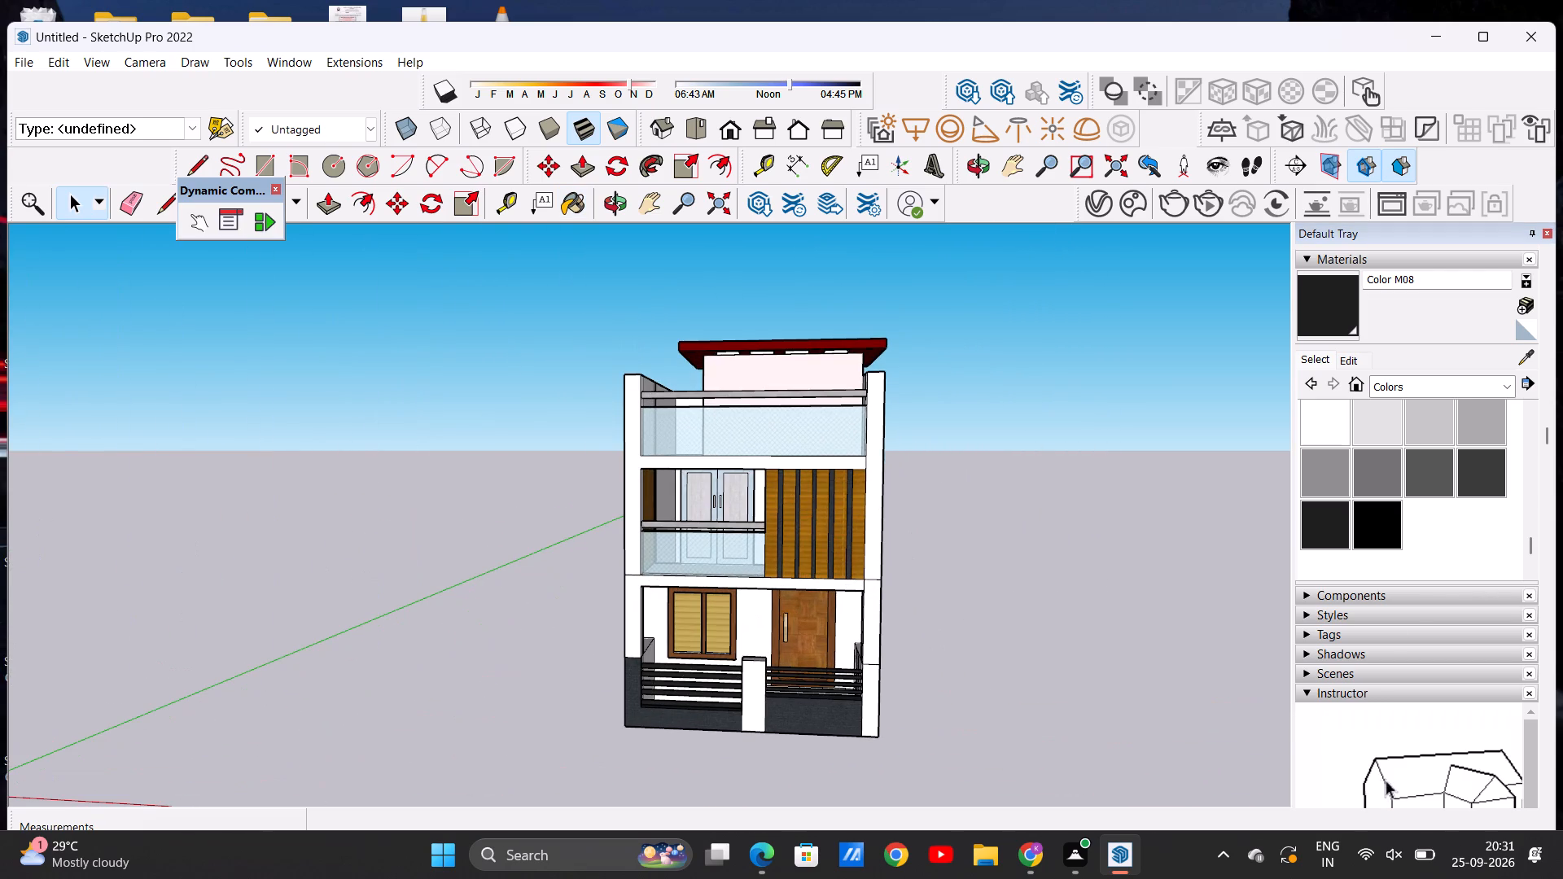
Paint the front and top faces of the porch's middle pillar with Formica Beige from the Synthetic Surfaces library.
{"action": "left_click", "coordinate": [1498, 384]}
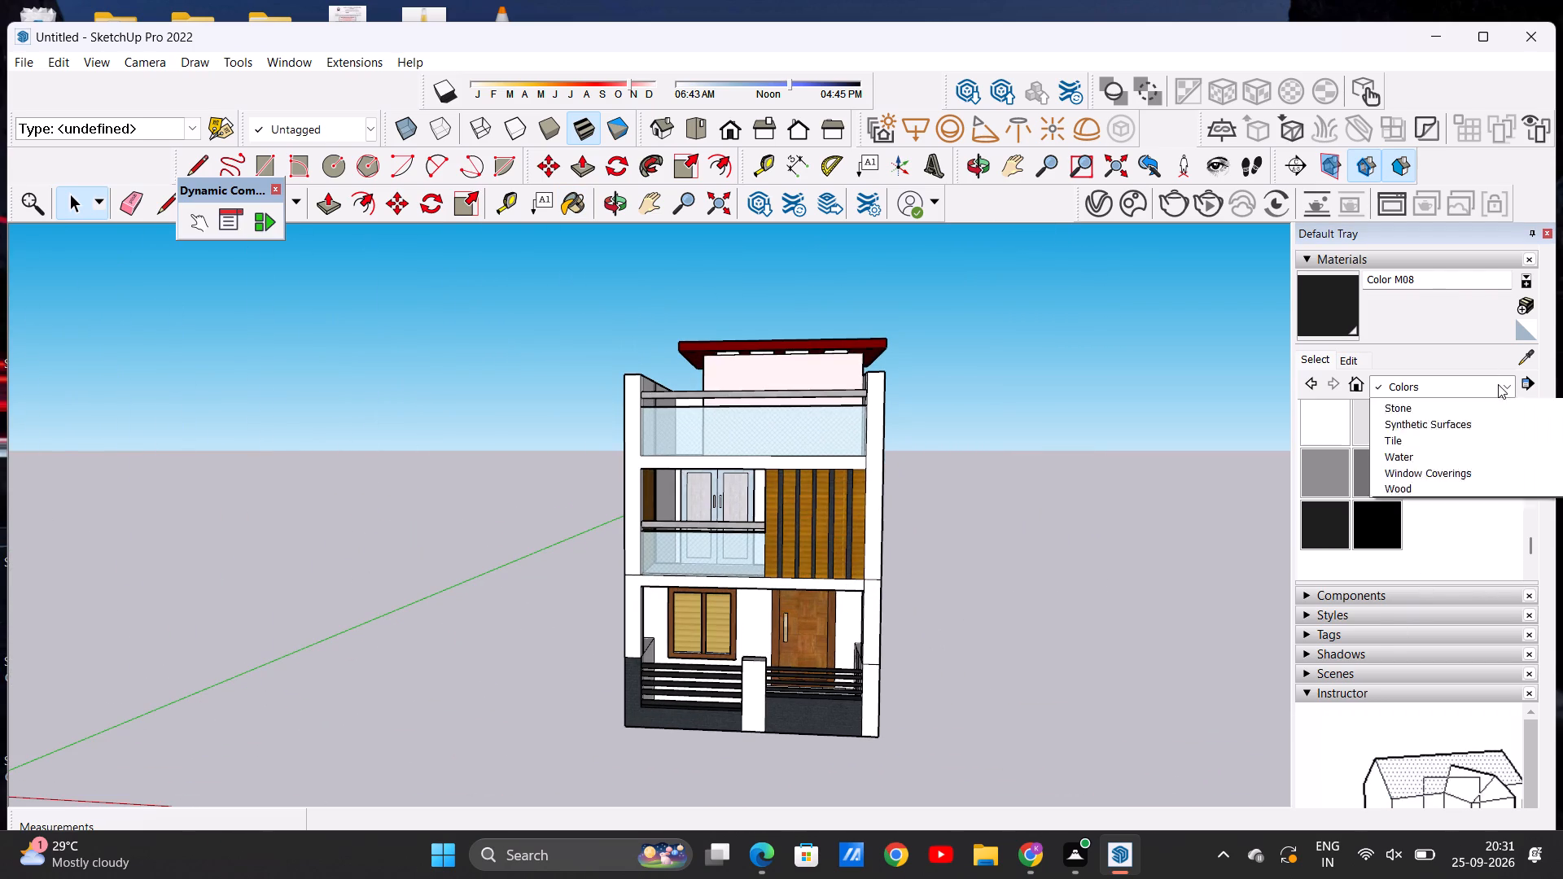
{"action": "left_click", "coordinate": [1503, 584]}
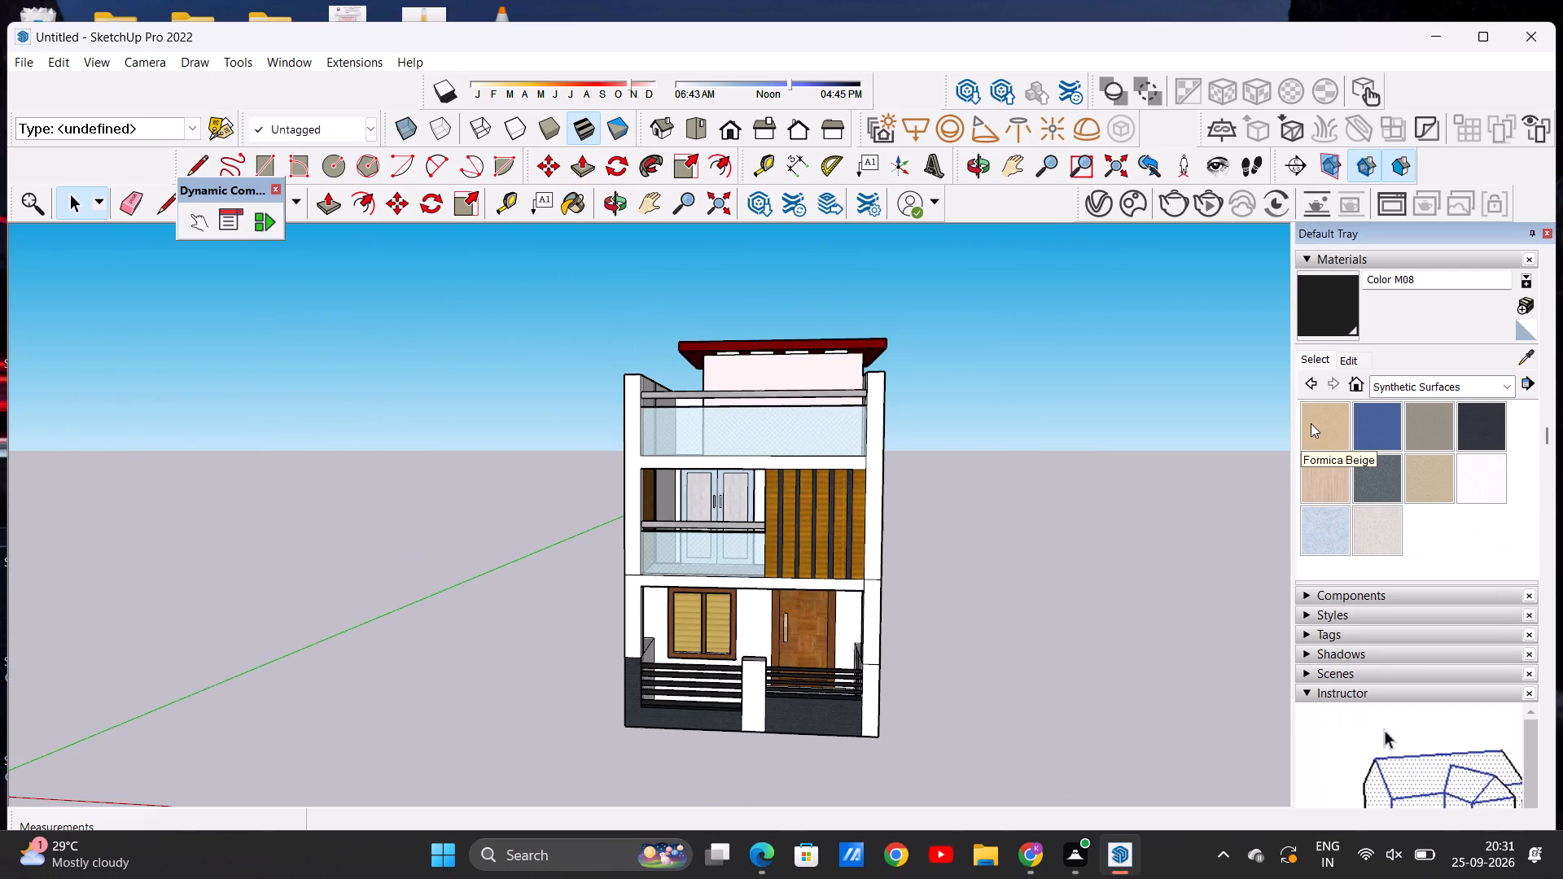
{"action": "left_click", "coordinate": [1311, 423]}
{"action": "scroll", "coordinate": [838, 622], "scroll_direction": "up", "scroll_amount": 6}
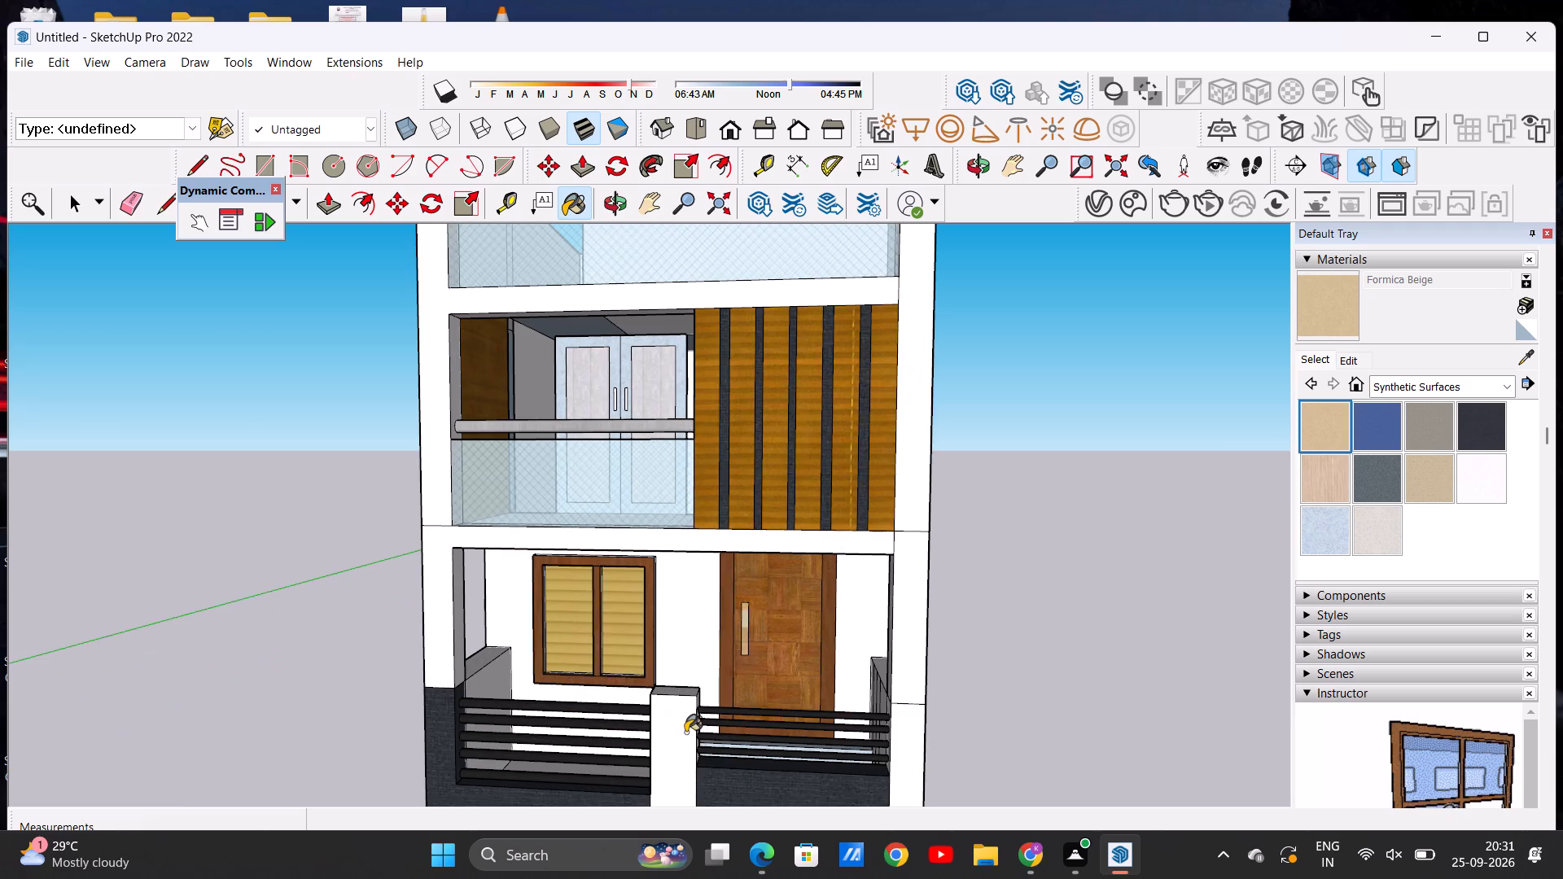
{"action": "left_click", "coordinate": [687, 732]}
{"action": "scroll", "coordinate": [746, 626], "scroll_direction": "down", "scroll_amount": 5}
{"action": "middle_click_drag", "start_coordinate": [741, 704], "coordinate": [748, 786]}
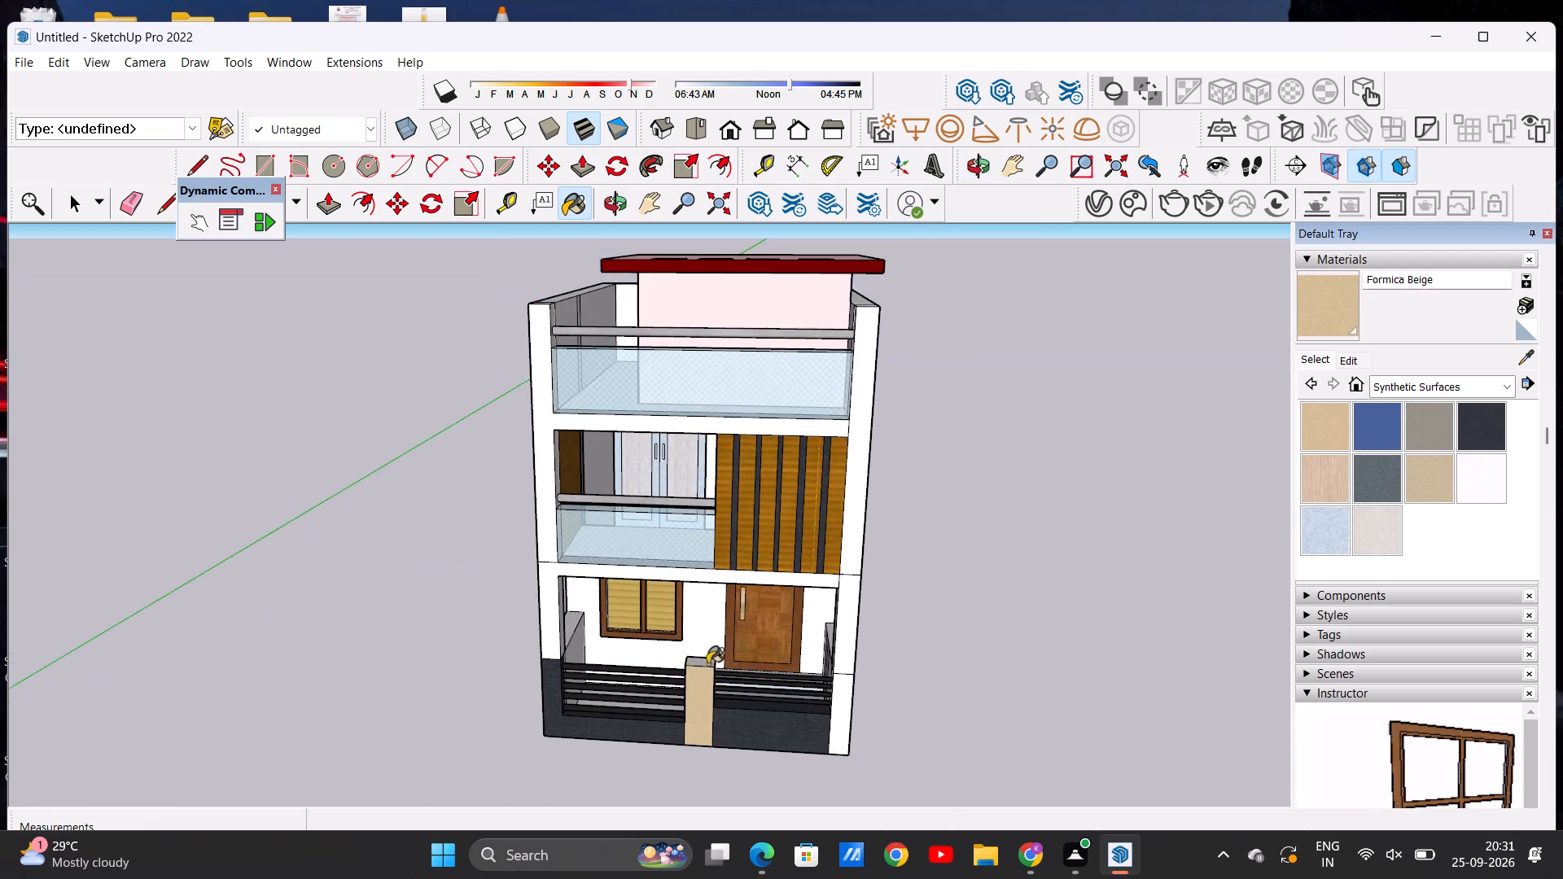
{"action": "scroll", "coordinate": [706, 656], "scroll_direction": "up", "scroll_amount": 6}
{"action": "left_click", "coordinate": [702, 670]}
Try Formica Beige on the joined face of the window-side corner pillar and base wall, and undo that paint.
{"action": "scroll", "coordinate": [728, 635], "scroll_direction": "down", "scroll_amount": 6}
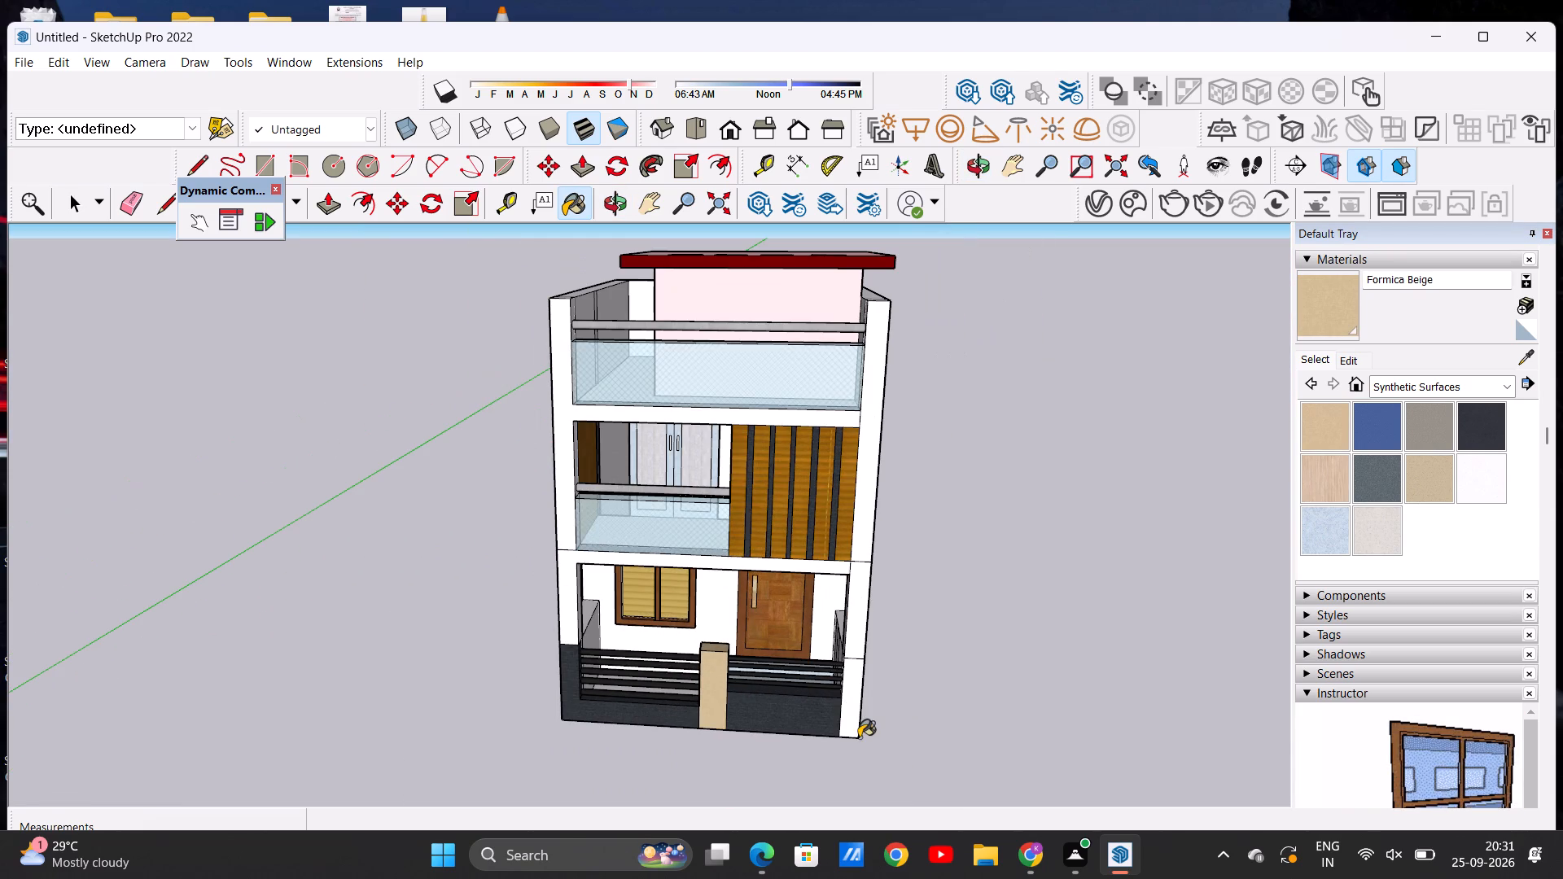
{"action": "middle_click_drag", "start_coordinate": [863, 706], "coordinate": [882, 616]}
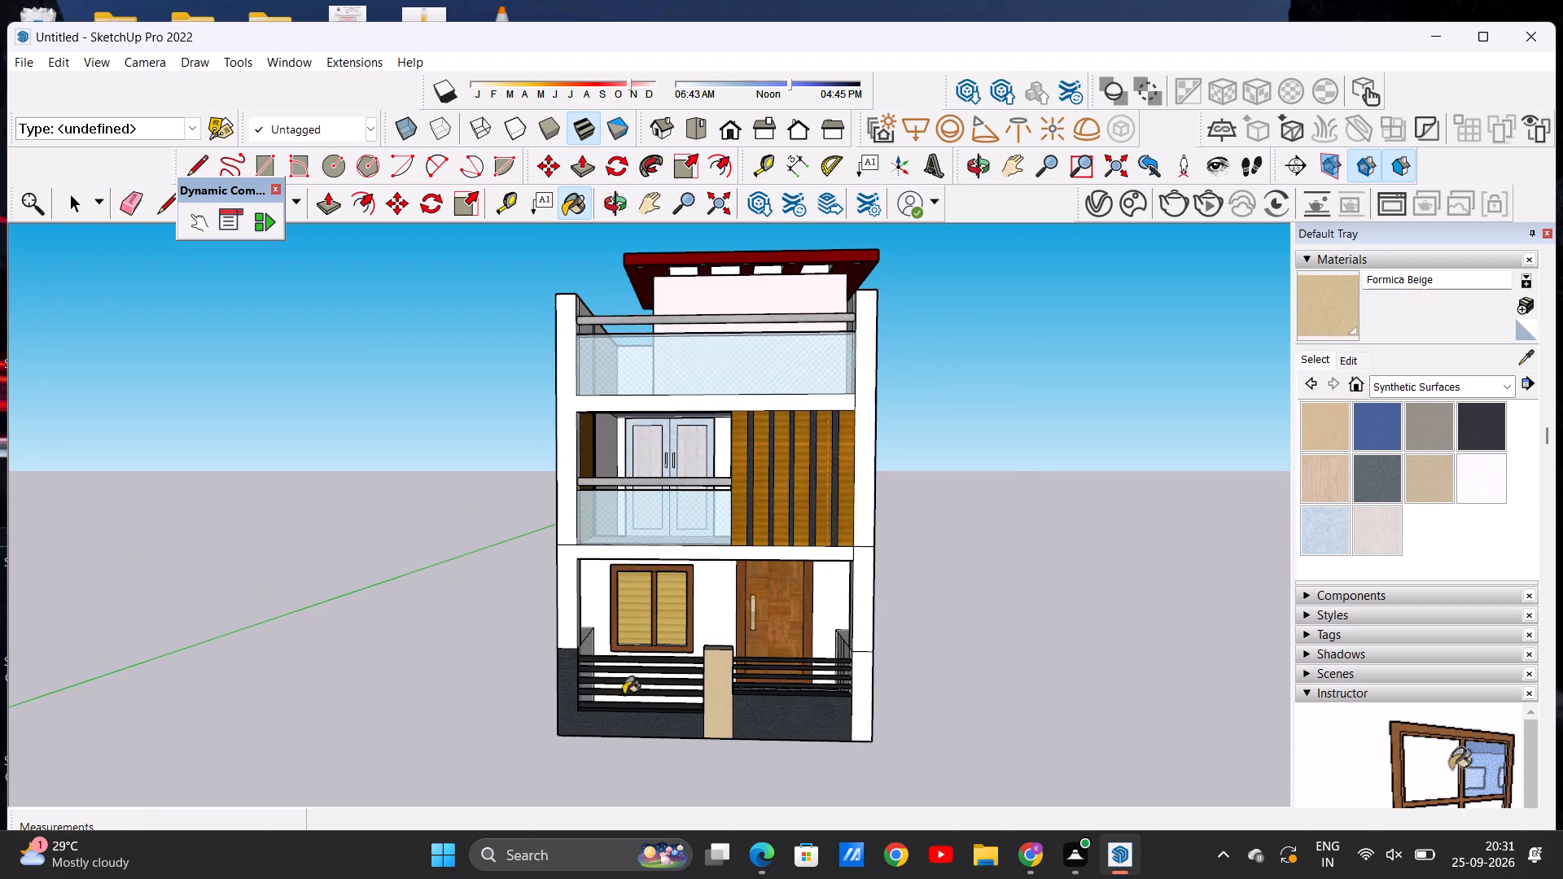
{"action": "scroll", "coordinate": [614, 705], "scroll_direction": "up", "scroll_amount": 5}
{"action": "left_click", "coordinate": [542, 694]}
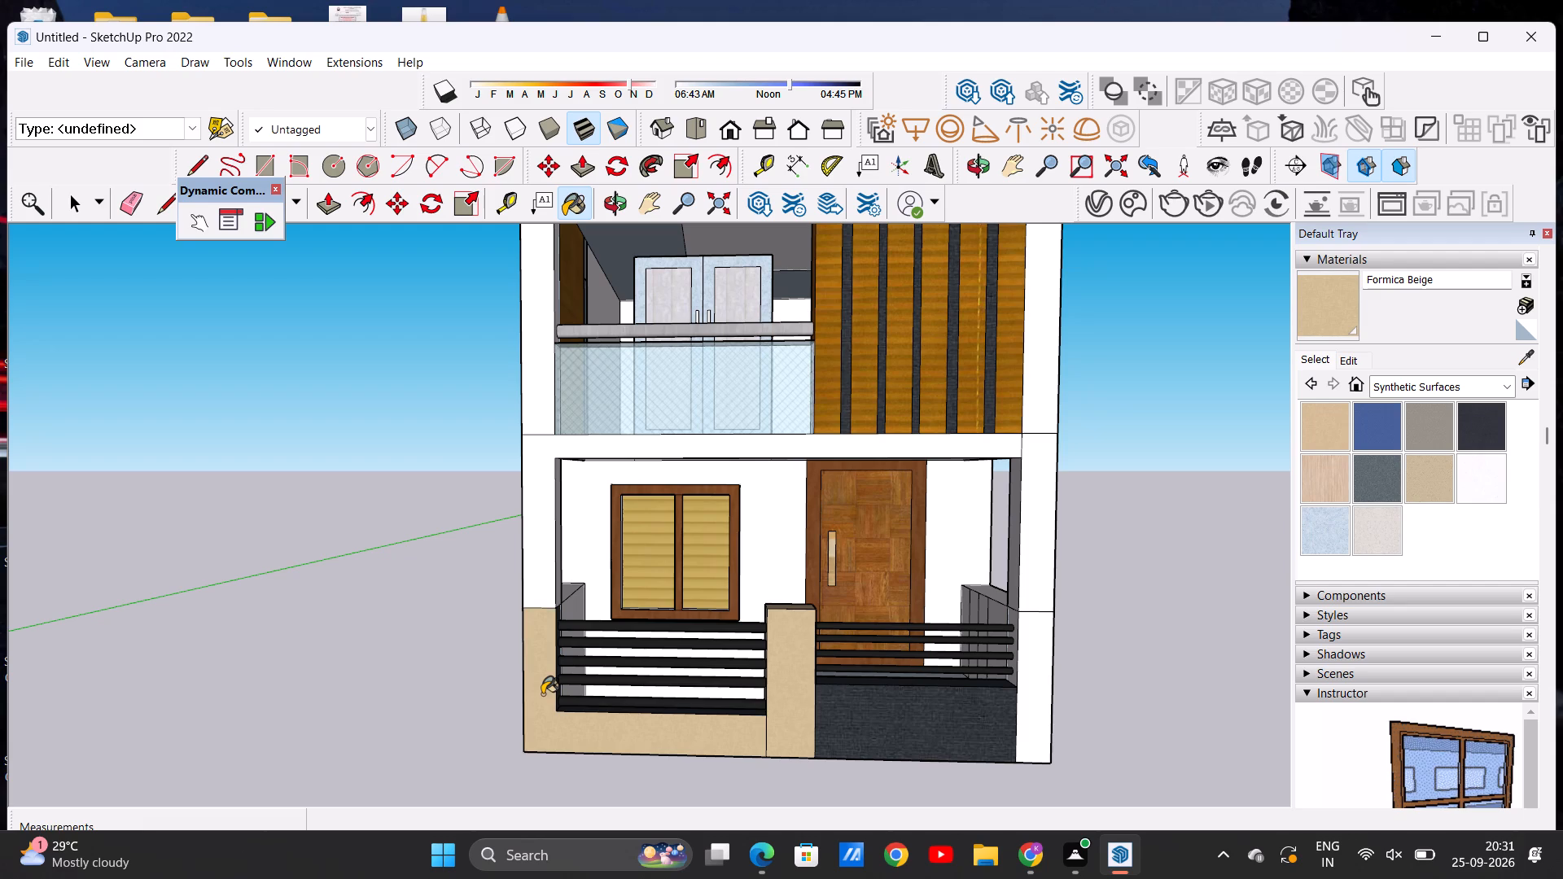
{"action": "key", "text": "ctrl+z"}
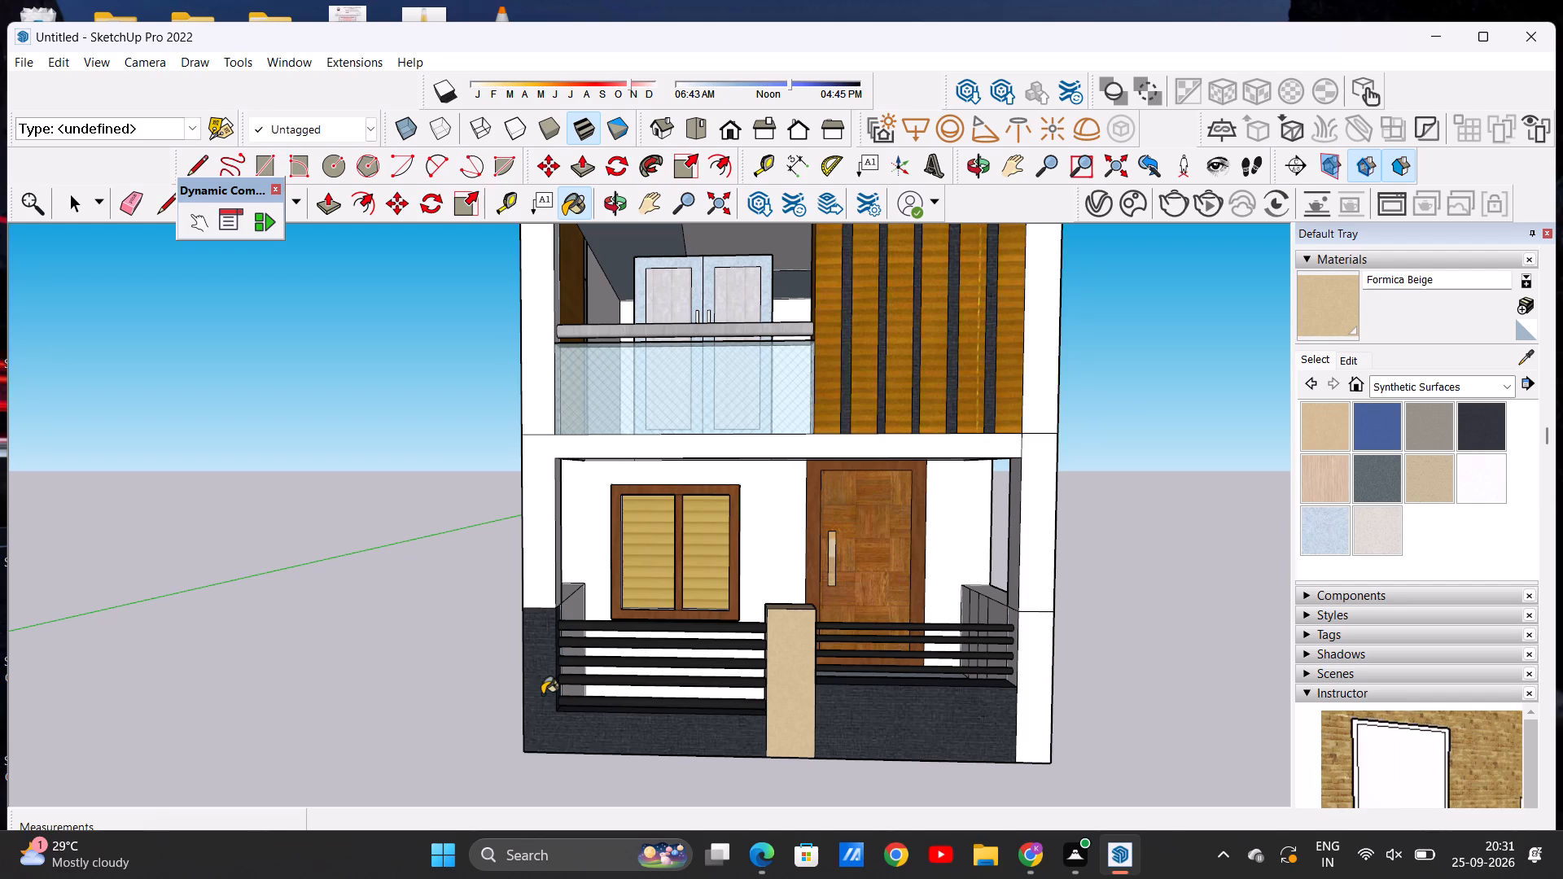
Paint the lower front face of the door-side corner pillar with Formica Beige.
{"action": "left_click", "coordinate": [1033, 684]}
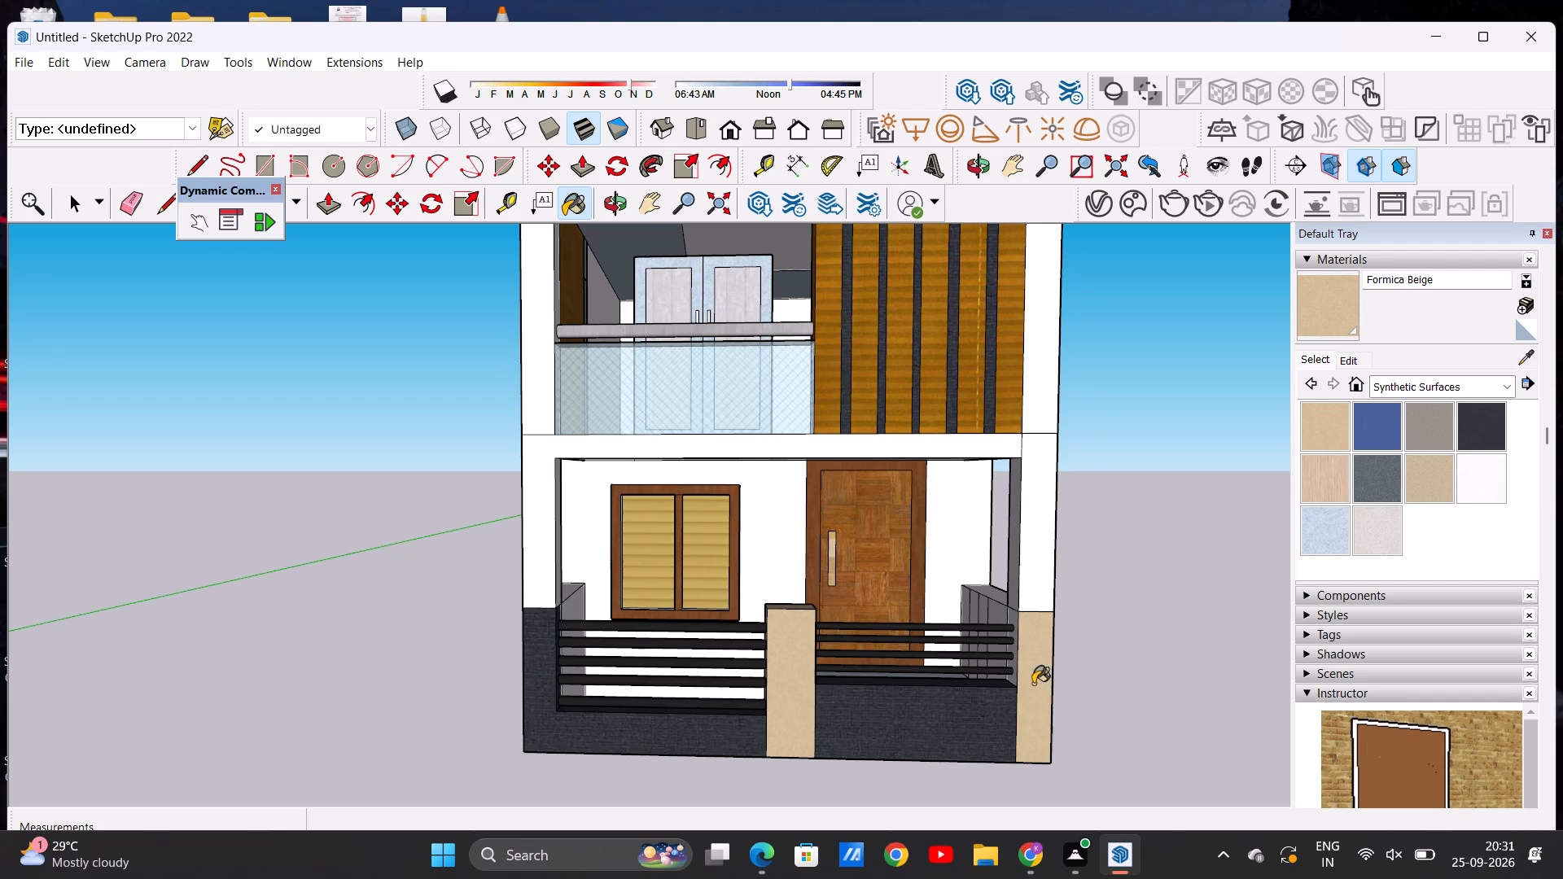
Draw a vertical line from the window-side railing opening's lower outer corner to the wall's bottom edge, separating pillar from base wall.
{"action": "left_click", "coordinate": [187, 168]}
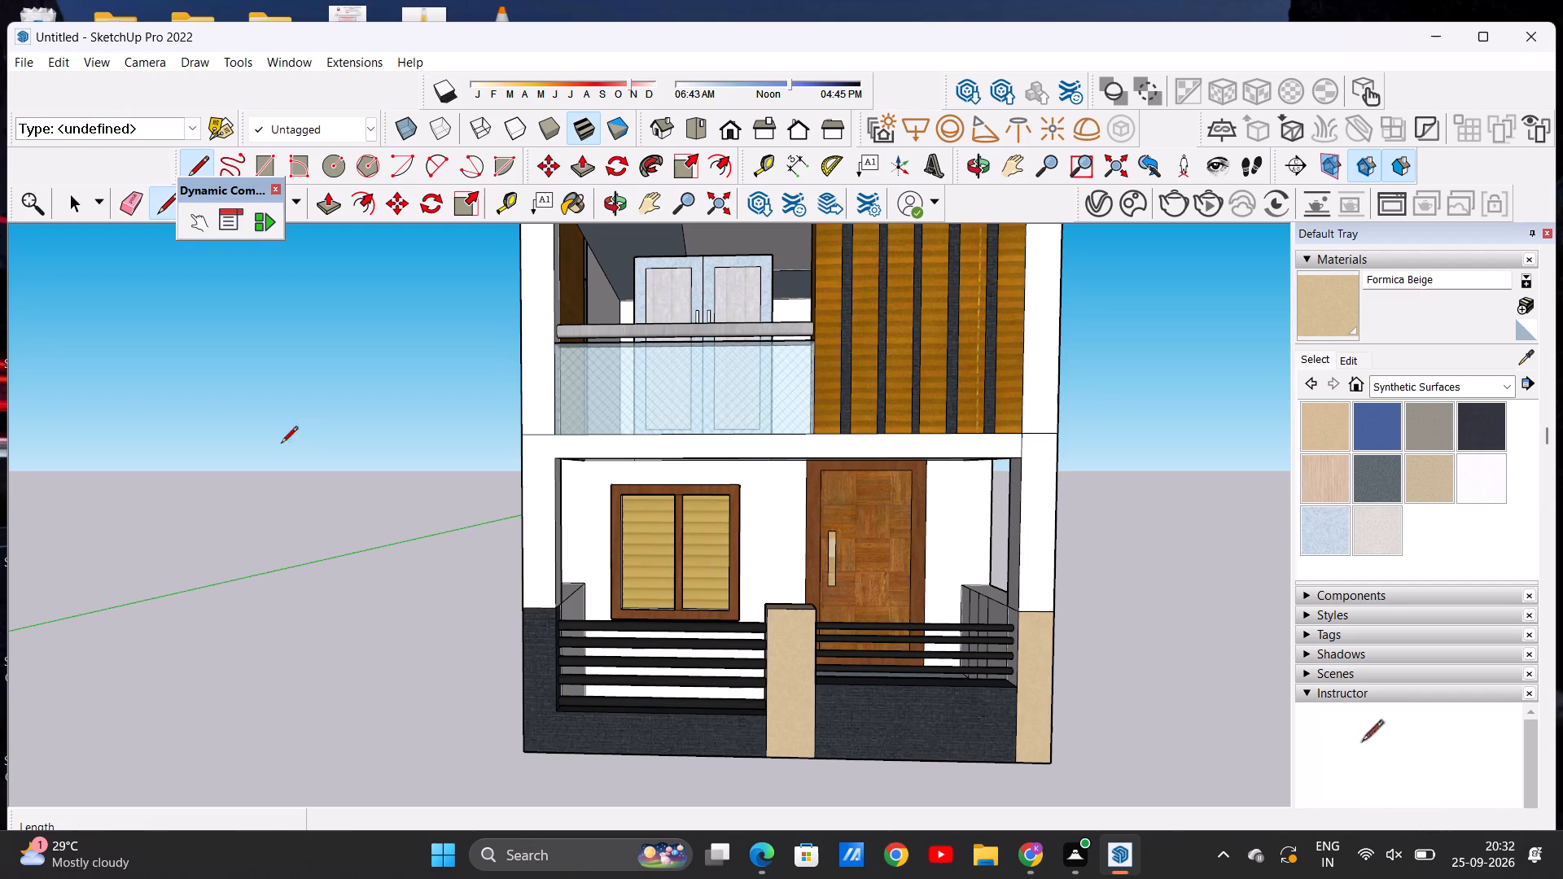
{"action": "scroll", "coordinate": [518, 643], "scroll_direction": "up", "scroll_amount": 5}
{"action": "scroll", "coordinate": [703, 429], "scroll_direction": "down", "scroll_amount": 6}
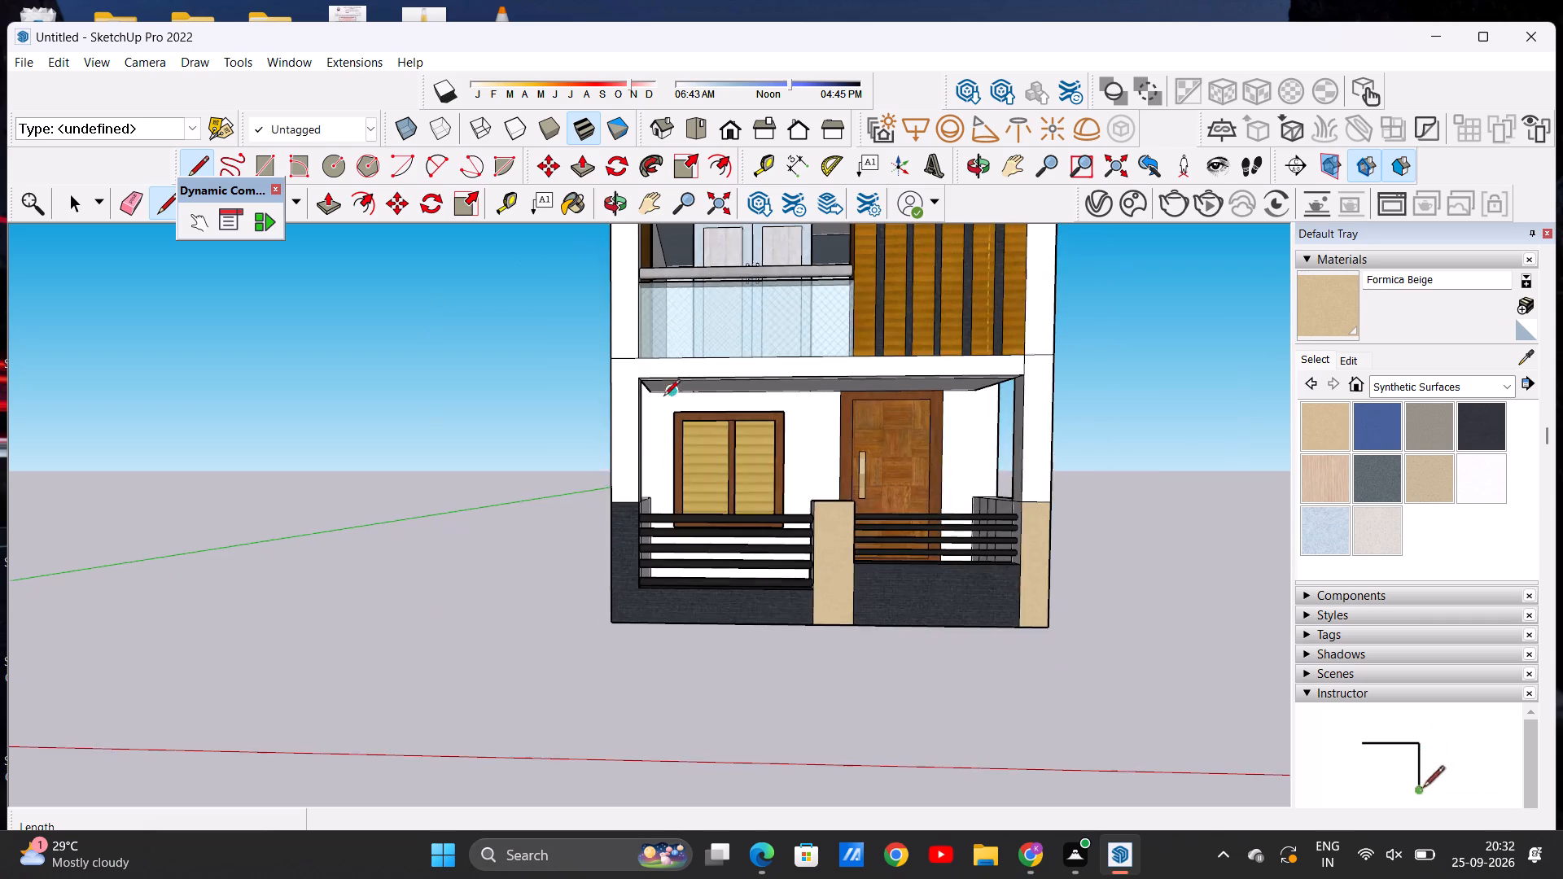
{"action": "scroll", "coordinate": [632, 671], "scroll_direction": "up", "scroll_amount": 12}
{"action": "left_click", "coordinate": [645, 498]}
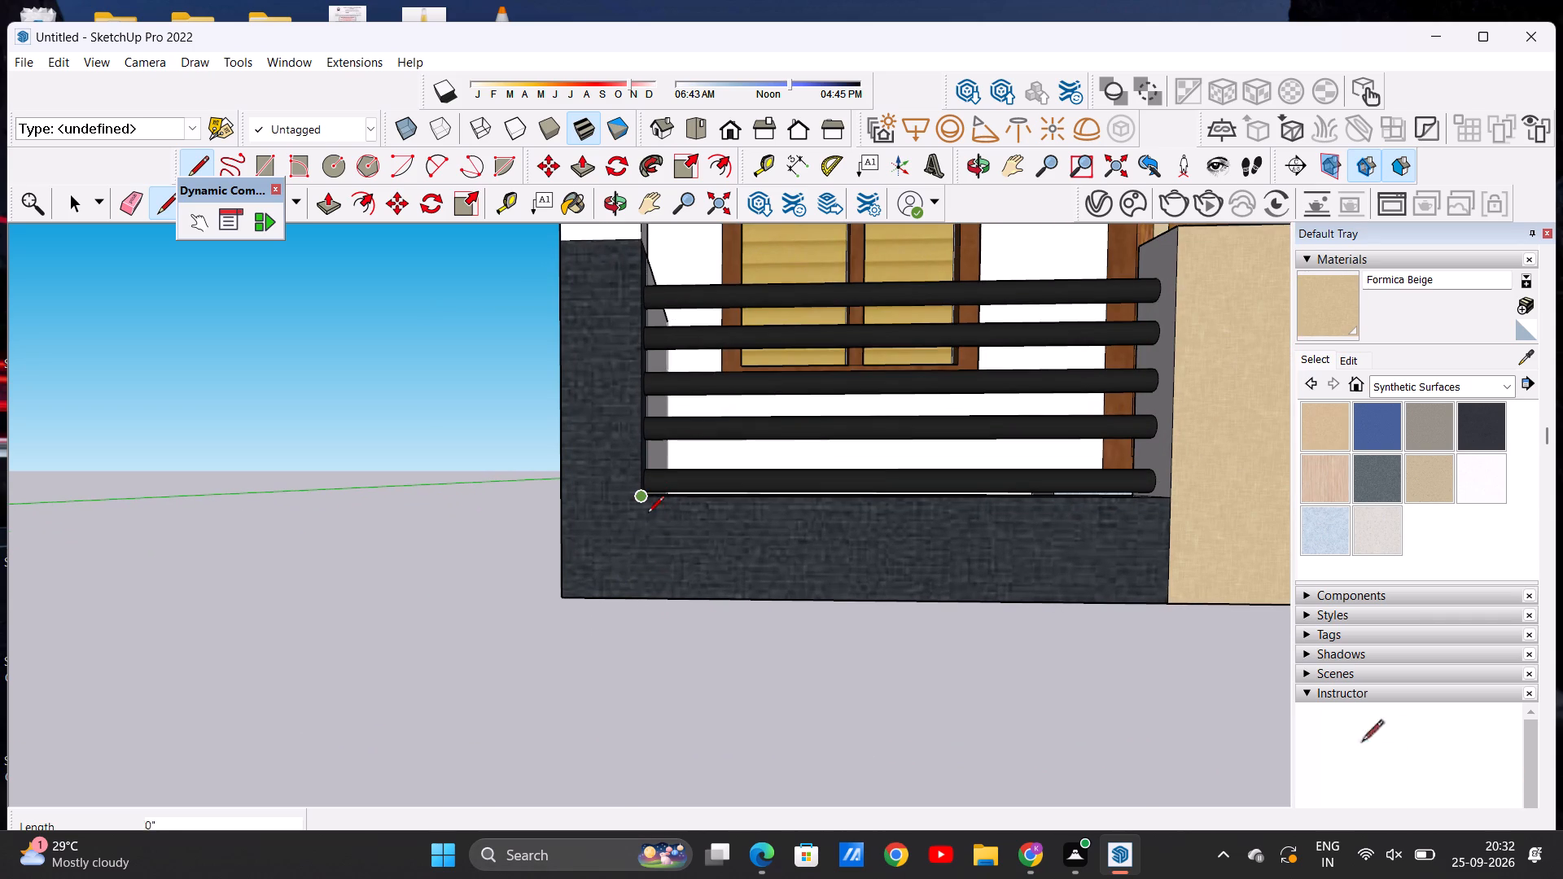
{"action": "left_click", "coordinate": [647, 602]}
{"action": "key", "text": "space"}
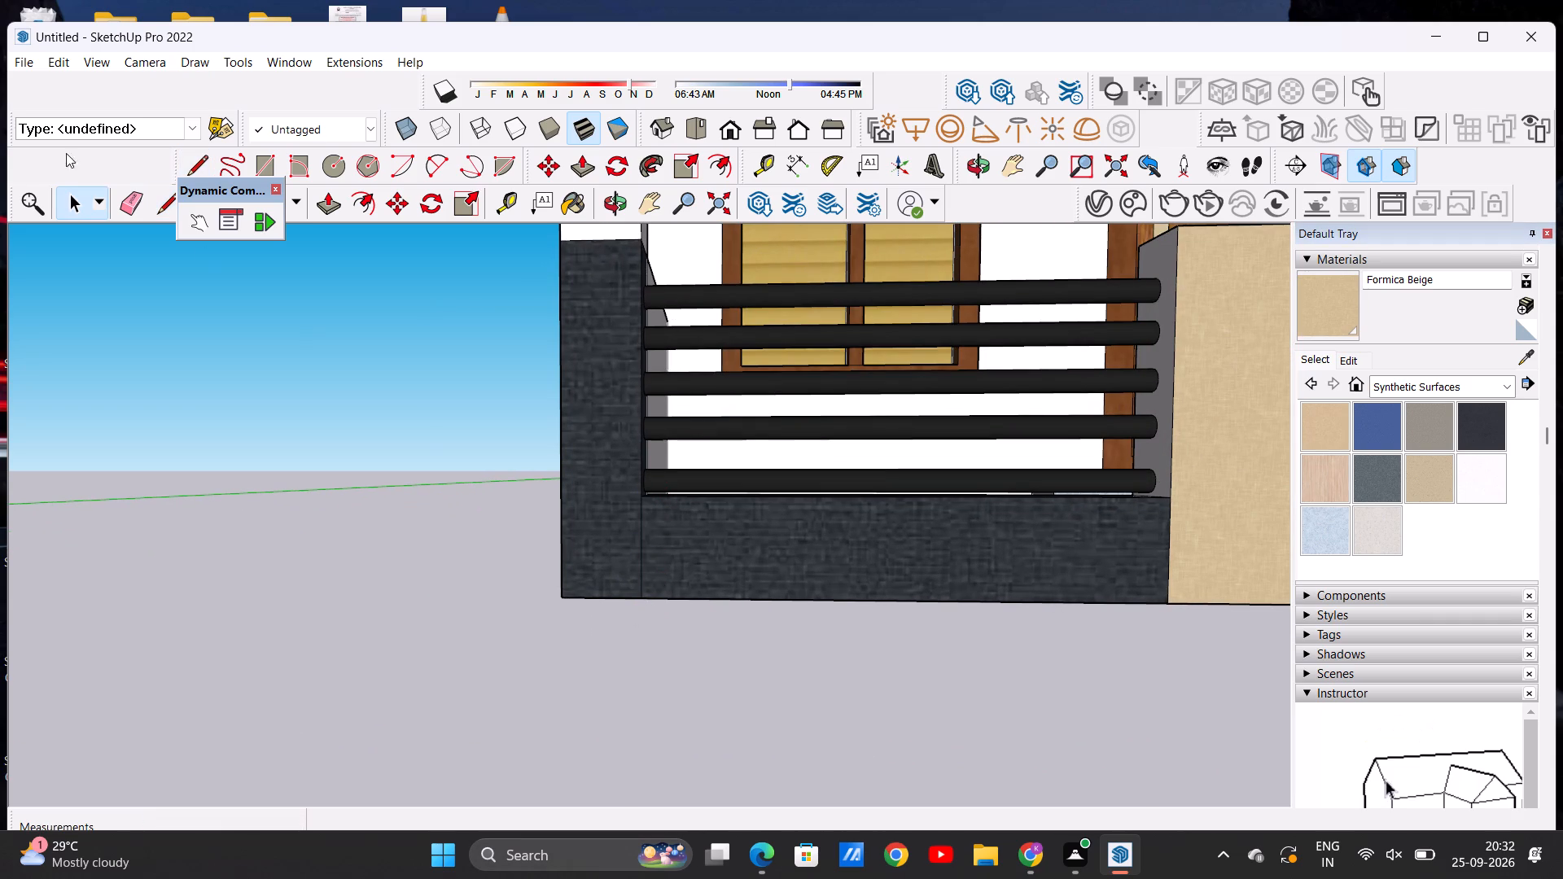
Paint the separated lower front face of the window-side corner pillar with Formica Beige.
{"action": "left_click", "coordinate": [1311, 421]}
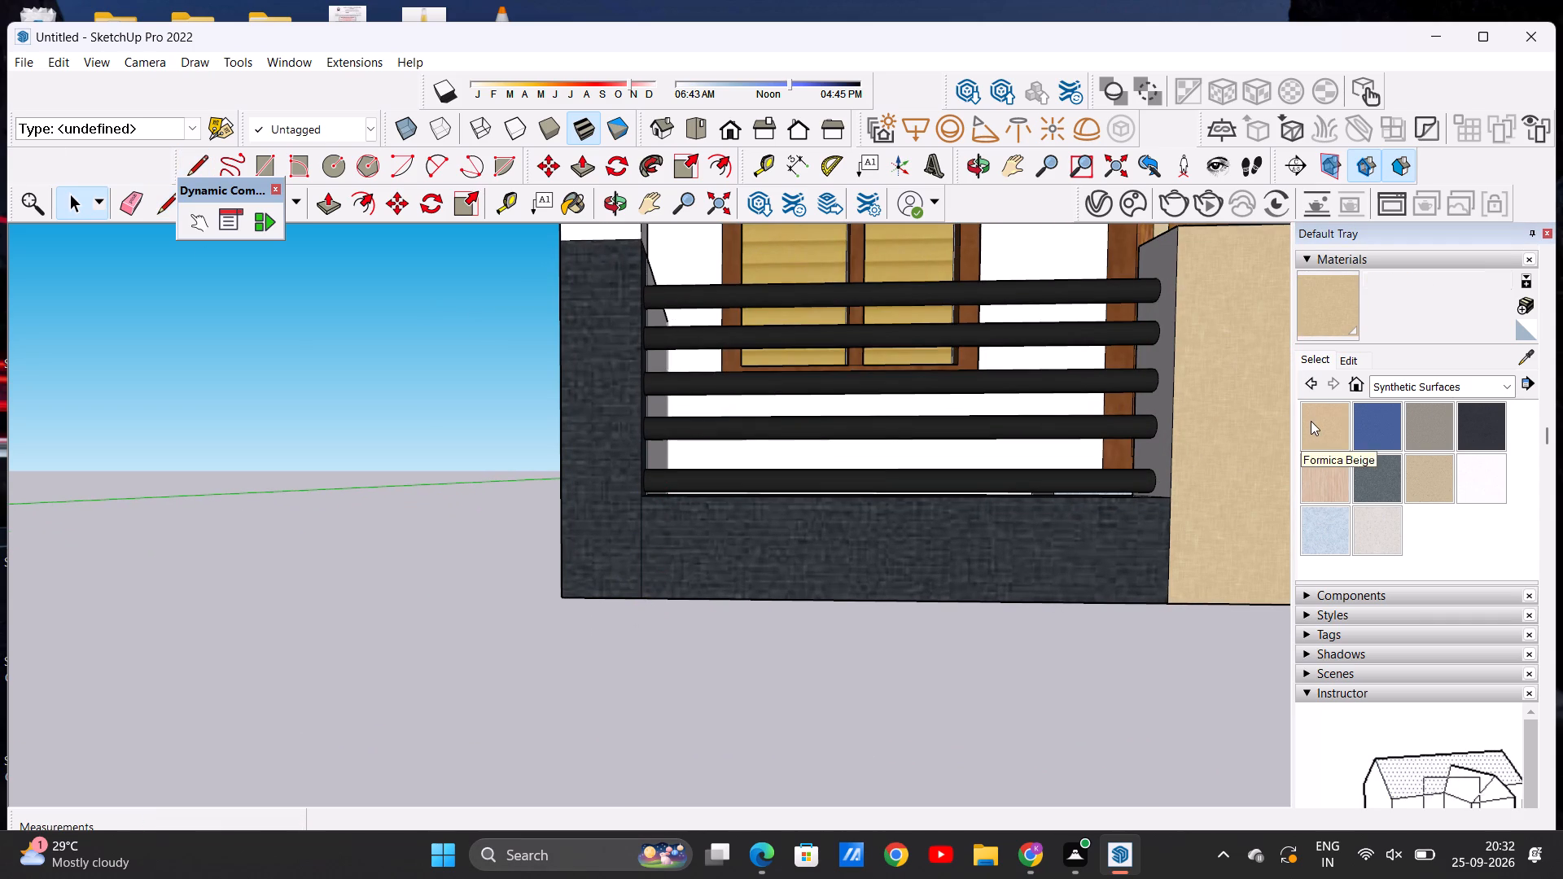
{"action": "left_click", "coordinate": [591, 413]}
Paint the middle pillar's side face toward the door-side railing with Formica Beige.
{"action": "scroll", "coordinate": [576, 434], "scroll_direction": "down", "scroll_amount": 7}
{"action": "middle_click_drag", "start_coordinate": [581, 439], "coordinate": [587, 443]}
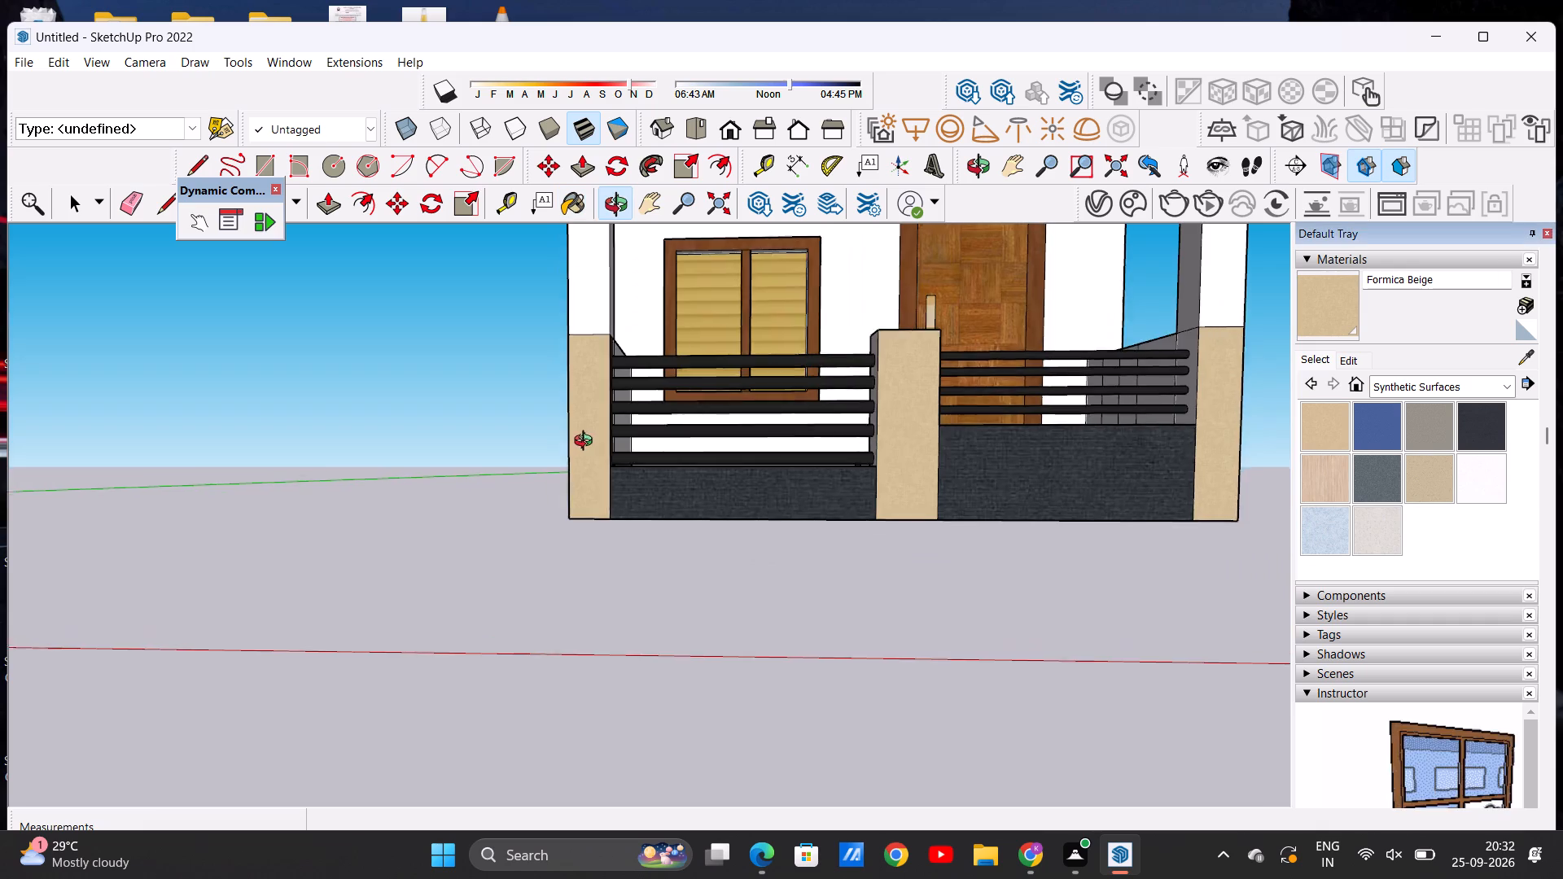
{"action": "middle_click_drag", "start_coordinate": [587, 443], "coordinate": [577, 566]}
{"action": "scroll", "coordinate": [602, 468], "scroll_direction": "up", "scroll_amount": 3}
{"action": "scroll", "coordinate": [596, 458], "scroll_direction": "down", "scroll_amount": 2}
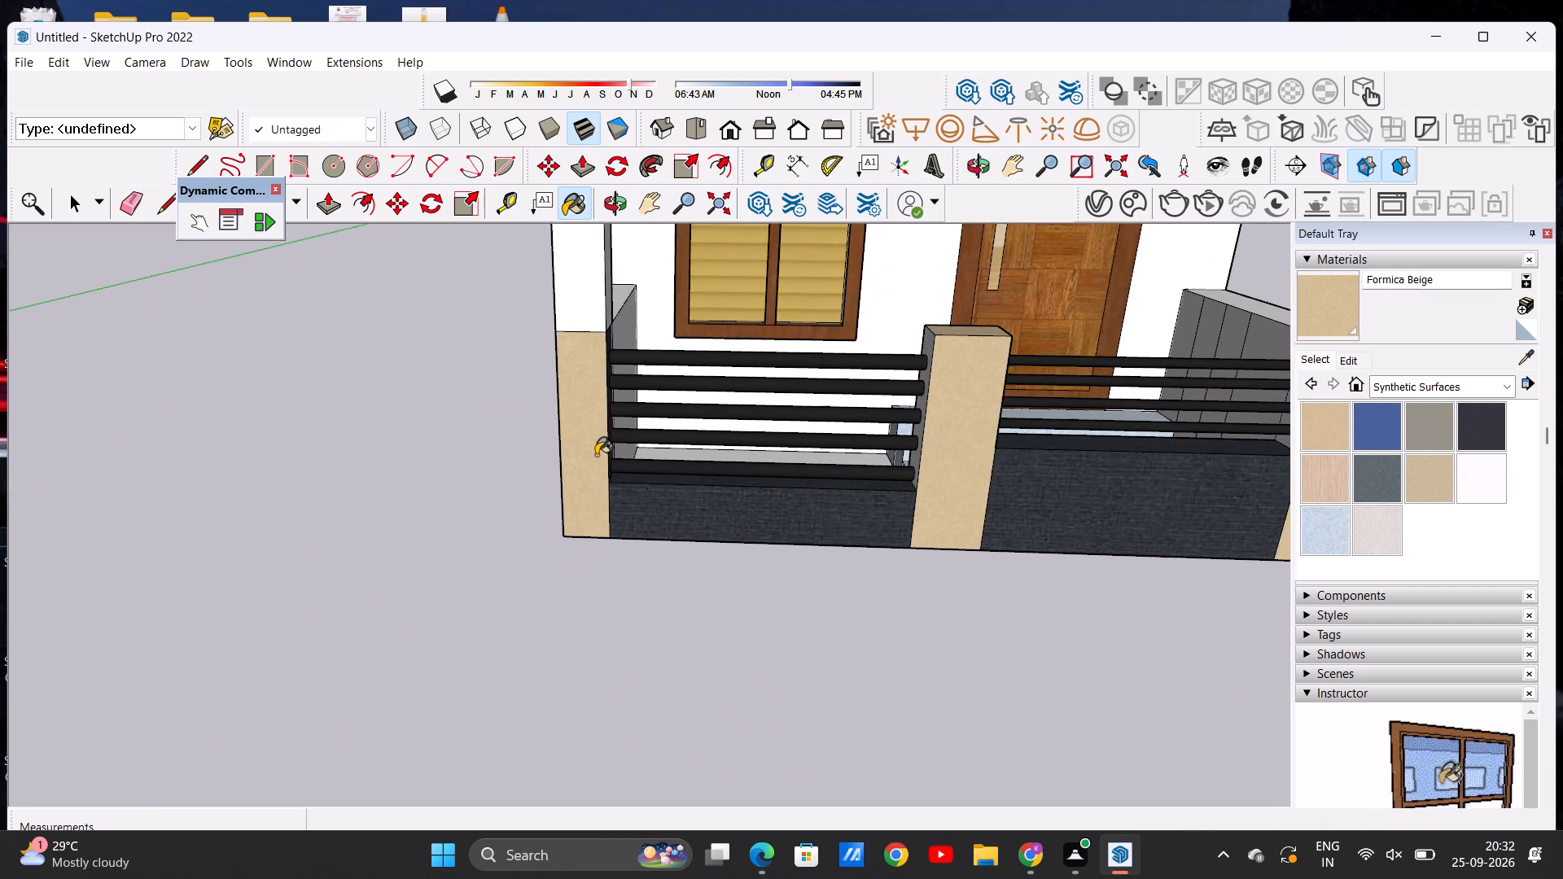
{"action": "scroll", "coordinate": [603, 444], "scroll_direction": "down", "scroll_amount": 8}
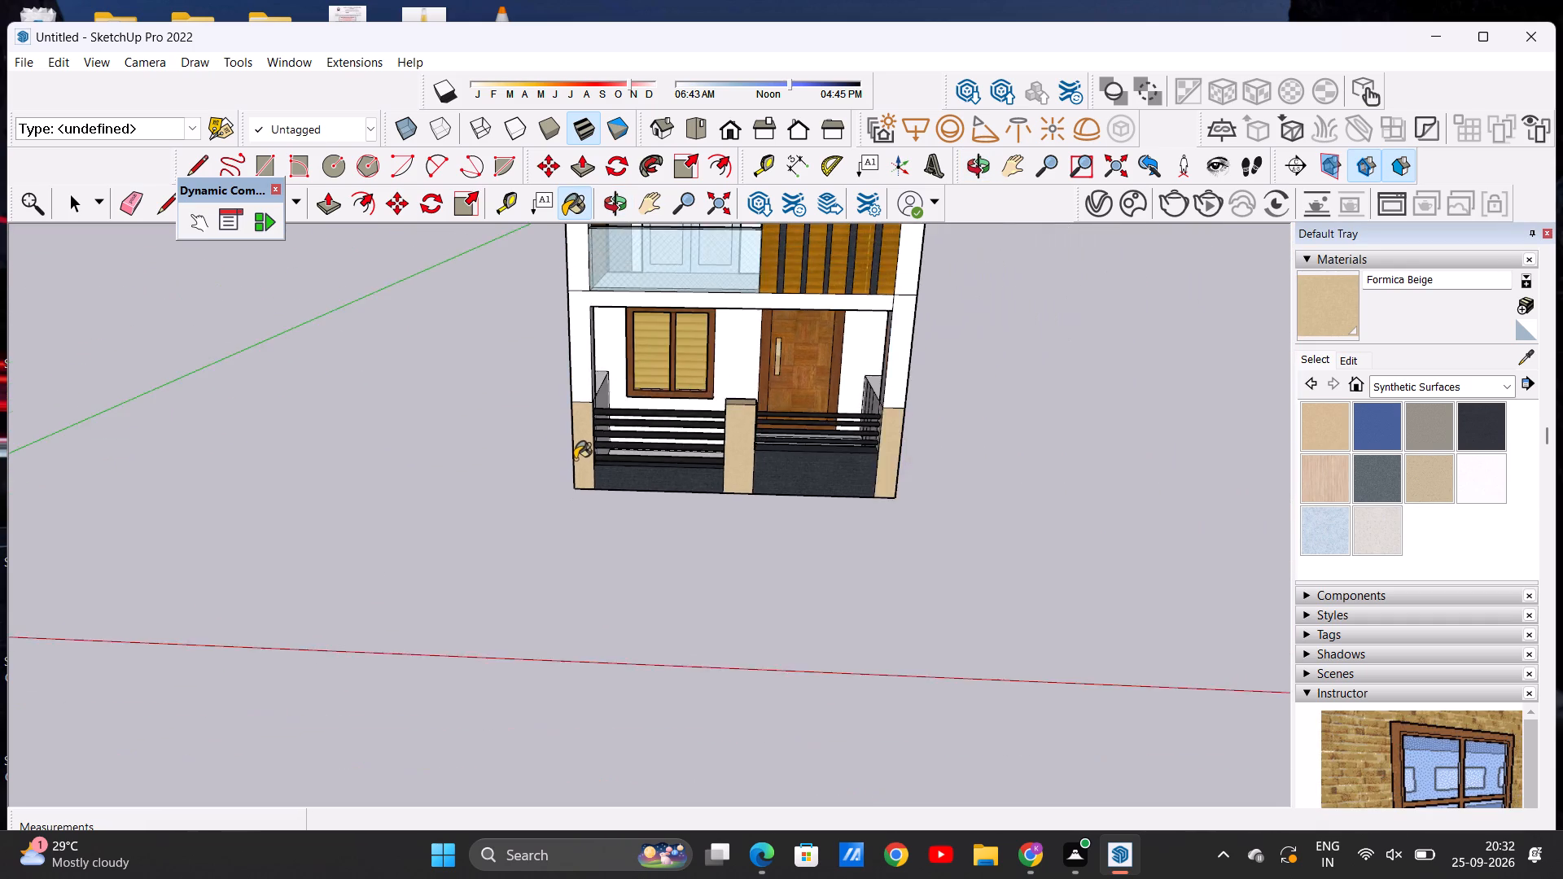
{"action": "scroll", "coordinate": [575, 459], "scroll_direction": "down", "scroll_amount": 2}
{"action": "middle_click_drag", "start_coordinate": [620, 502], "coordinate": [621, 387]}
{"action": "scroll", "coordinate": [699, 405], "scroll_direction": "up", "scroll_amount": 5}
{"action": "middle_click_drag", "start_coordinate": [720, 437], "coordinate": [607, 533]}
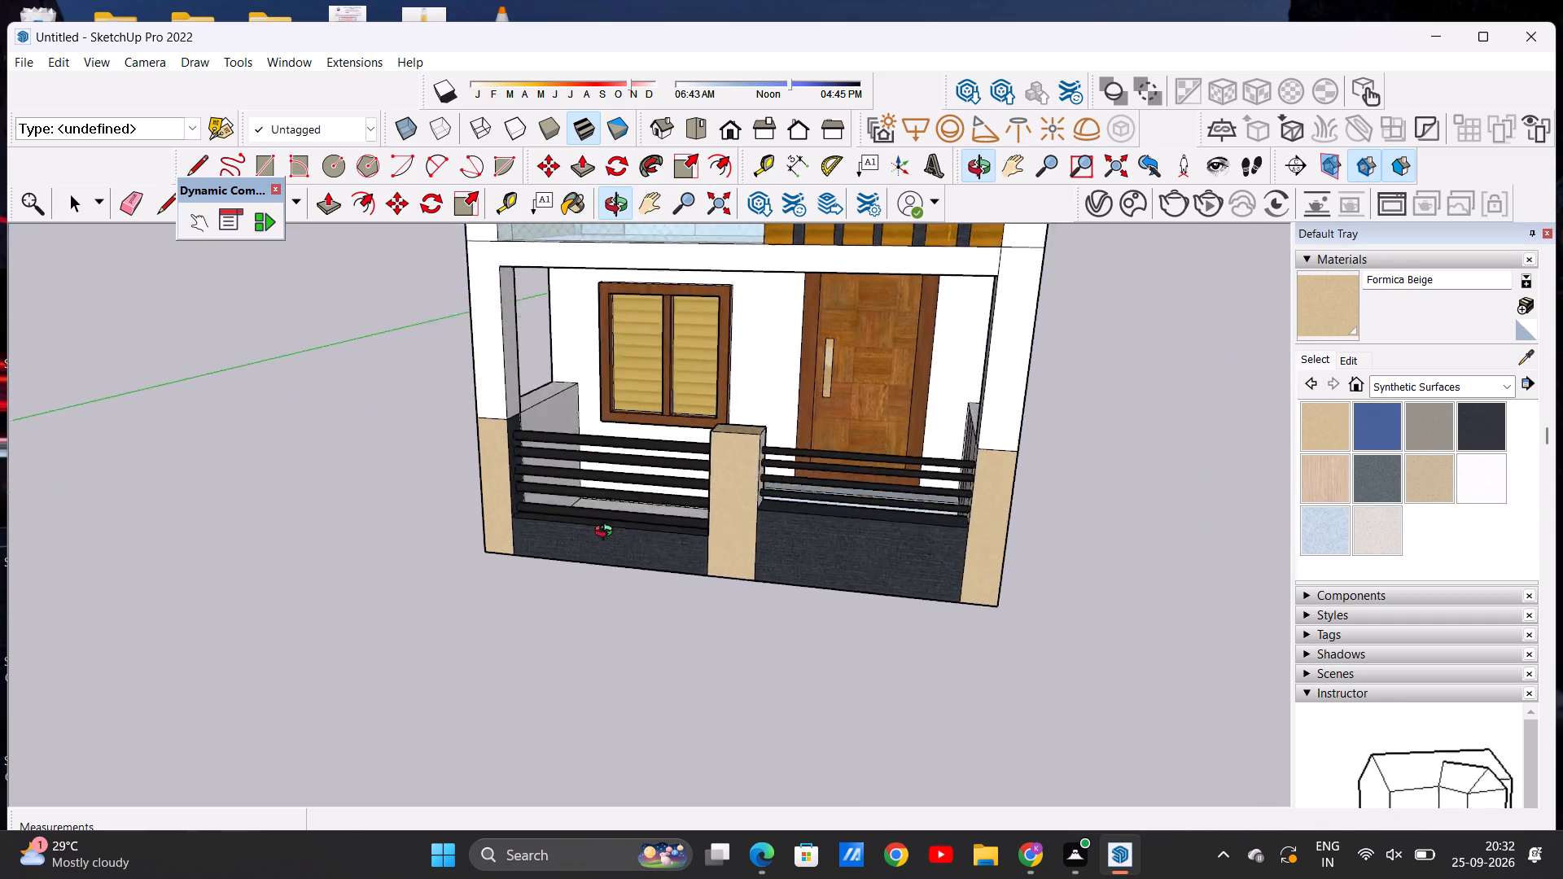
{"action": "middle_click_drag", "start_coordinate": [607, 533], "coordinate": [414, 547]}
{"action": "scroll", "coordinate": [711, 462], "scroll_direction": "up", "scroll_amount": 4}
{"action": "left_click", "coordinate": [698, 475]}
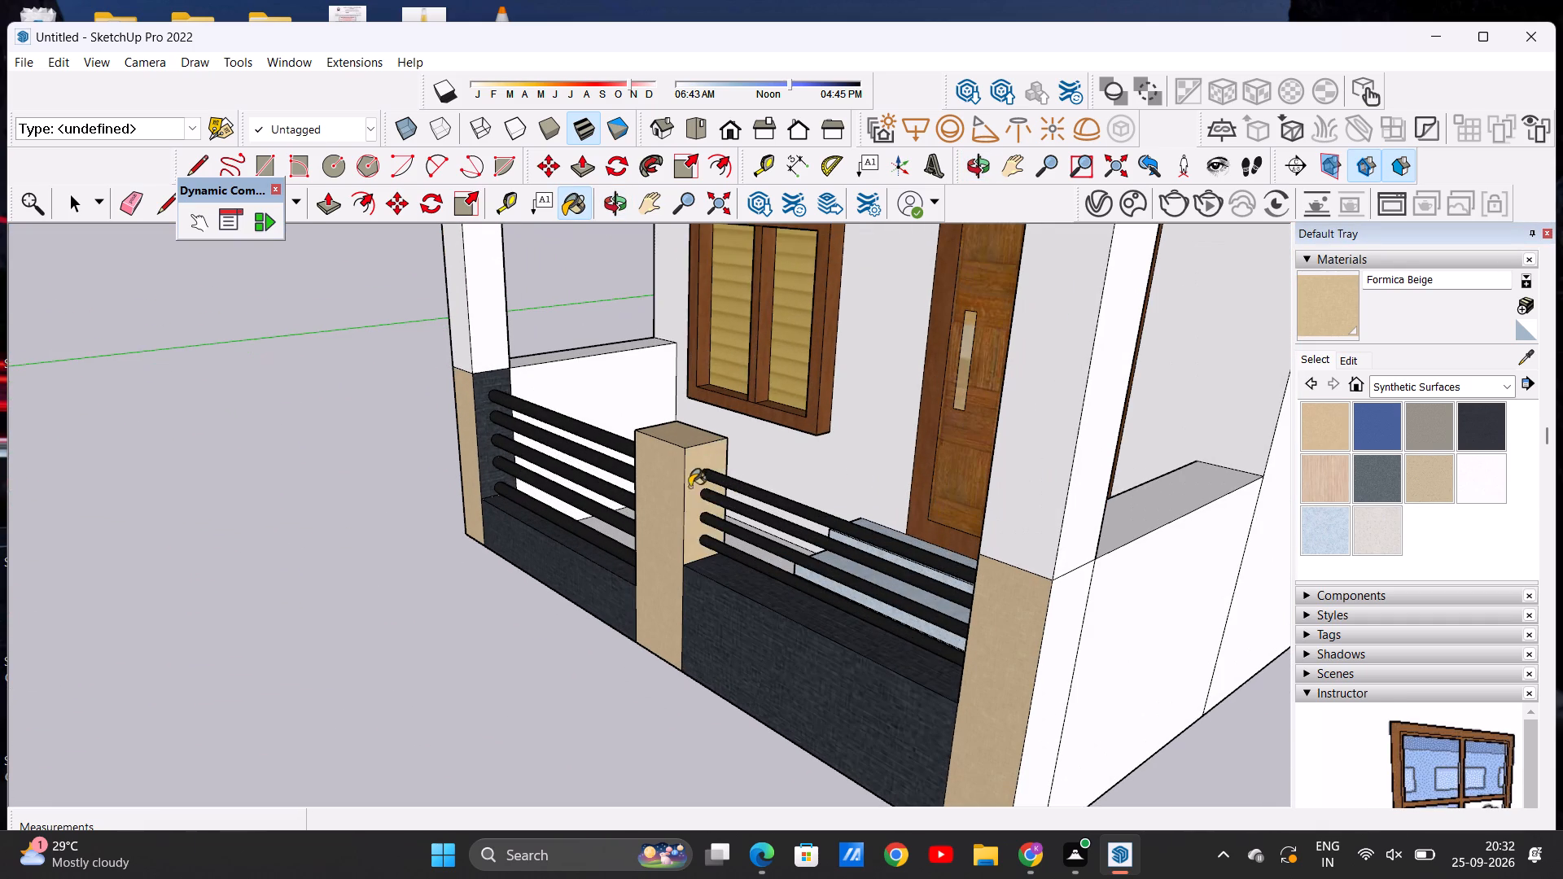
Paint the door-side corner pillar's inner side face, where the railing bars end, with Formica Beige.
{"action": "middle_click_drag", "start_coordinate": [693, 518], "coordinate": [1104, 525]}
{"action": "scroll", "coordinate": [1045, 432], "scroll_direction": "up", "scroll_amount": 5}
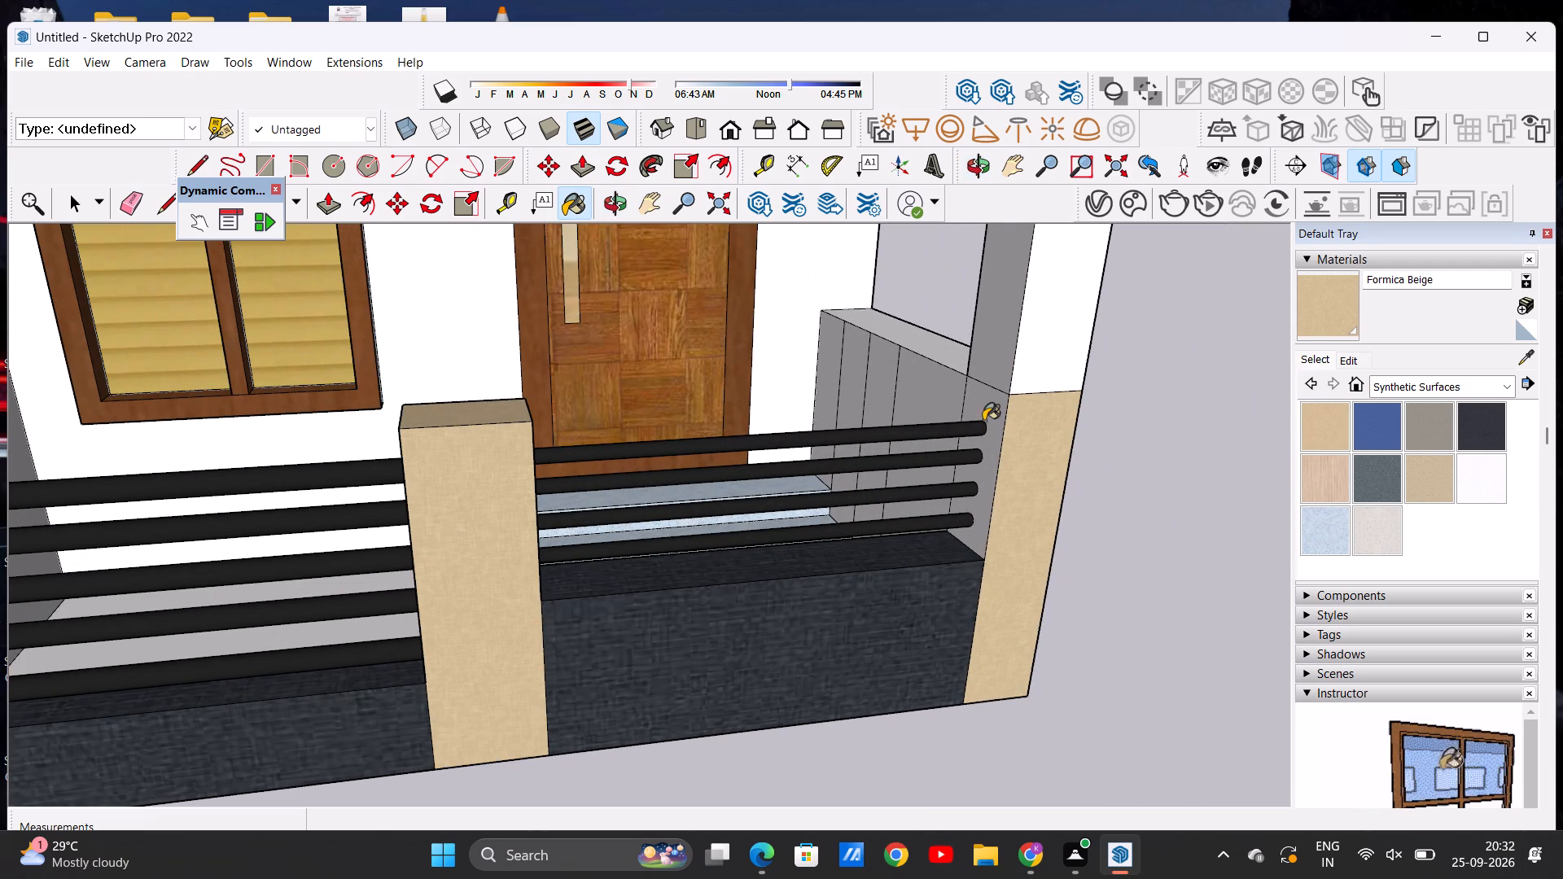
{"action": "left_click", "coordinate": [983, 418]}
Paint the middle pillar's back face, facing the house, with Formica Beige.
{"action": "scroll", "coordinate": [999, 422], "scroll_direction": "down", "scroll_amount": 10}
{"action": "middle_click_drag", "start_coordinate": [1005, 481], "coordinate": [695, 497]}
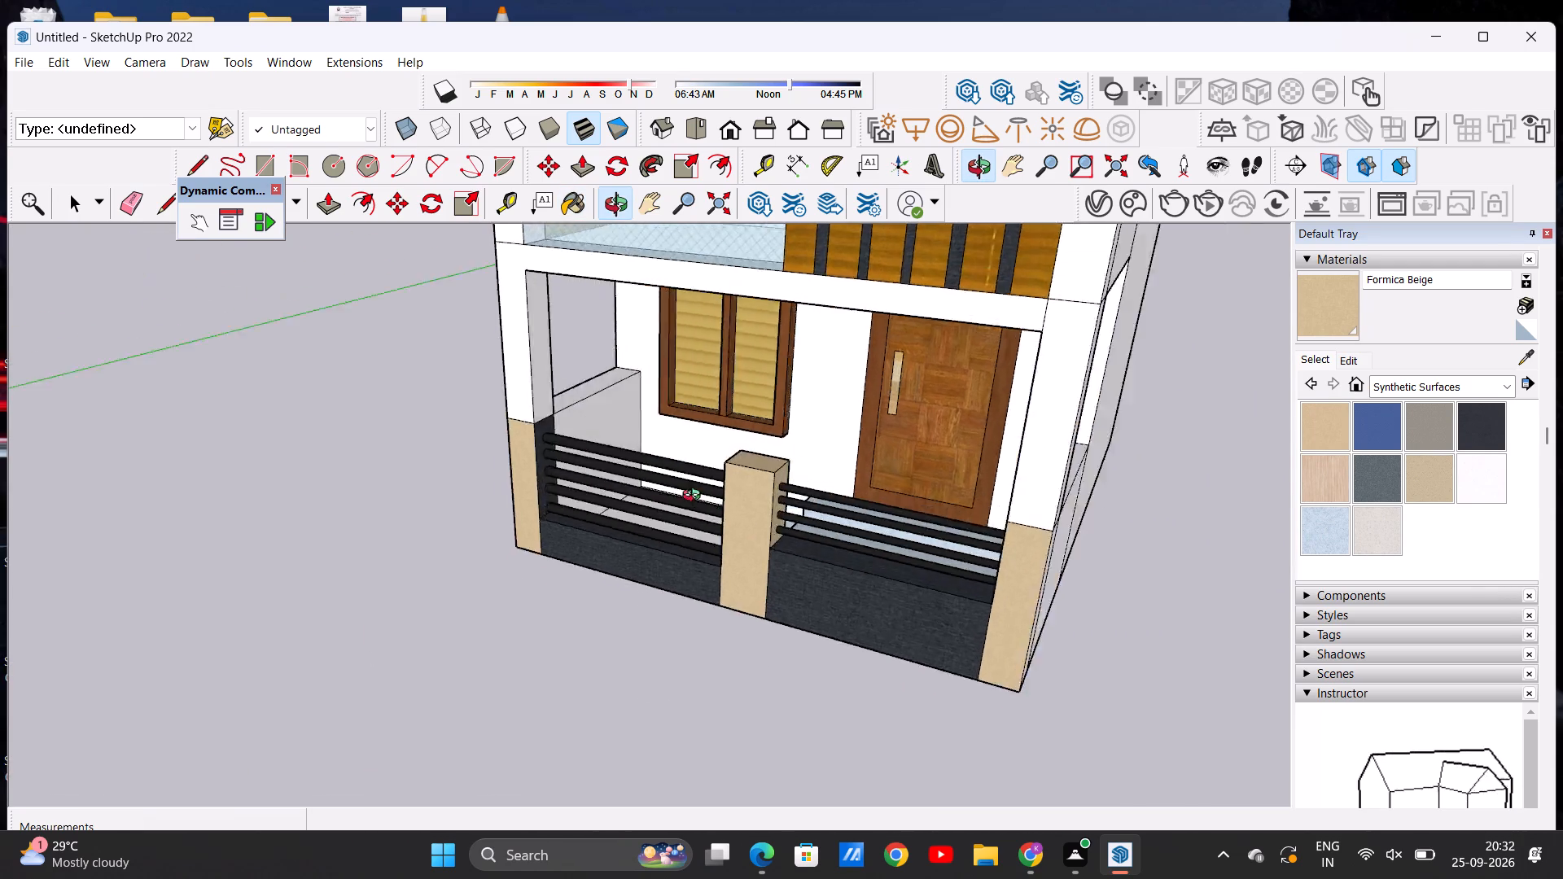
{"action": "middle_click_drag", "start_coordinate": [695, 497], "coordinate": [418, 449]}
{"action": "middle_click_drag", "start_coordinate": [775, 457], "coordinate": [471, 509]}
{"action": "scroll", "coordinate": [564, 499], "scroll_direction": "up", "scroll_amount": 6}
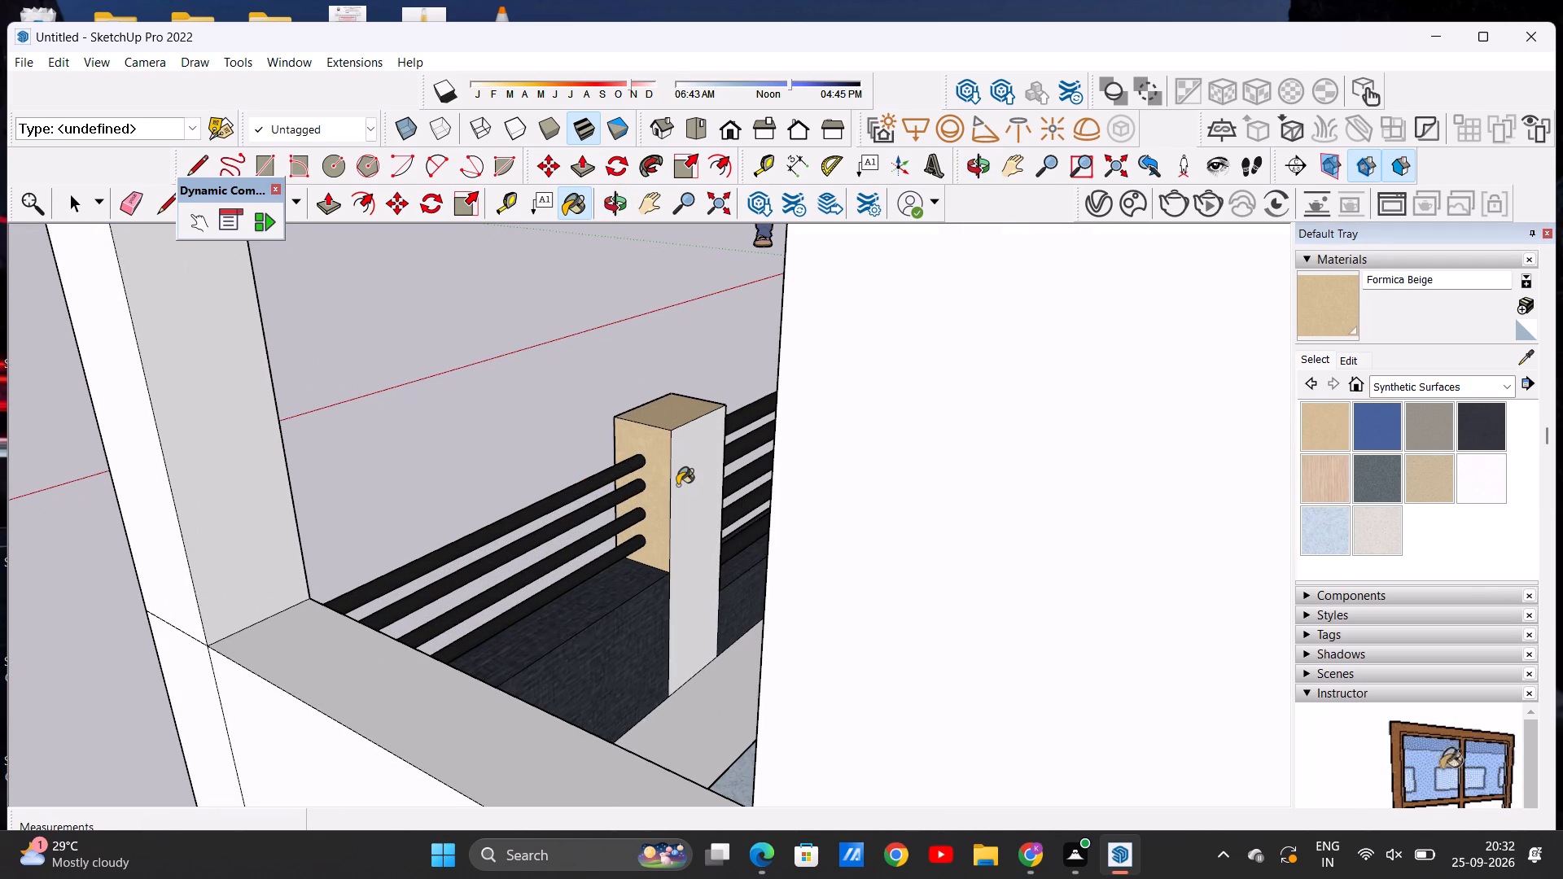
{"action": "left_click", "coordinate": [677, 485]}
Examine the painted porch and the whole house facade from the front and from above.
{"action": "scroll", "coordinate": [664, 497], "scroll_direction": "down", "scroll_amount": 5}
{"action": "middle_click_drag", "start_coordinate": [580, 507], "coordinate": [974, 462]}
{"action": "middle_click_drag", "start_coordinate": [514, 602], "coordinate": [802, 553]}
{"action": "scroll", "coordinate": [826, 531], "scroll_direction": "down", "scroll_amount": 4}
{"action": "middle_click_drag", "start_coordinate": [505, 588], "coordinate": [668, 557]}
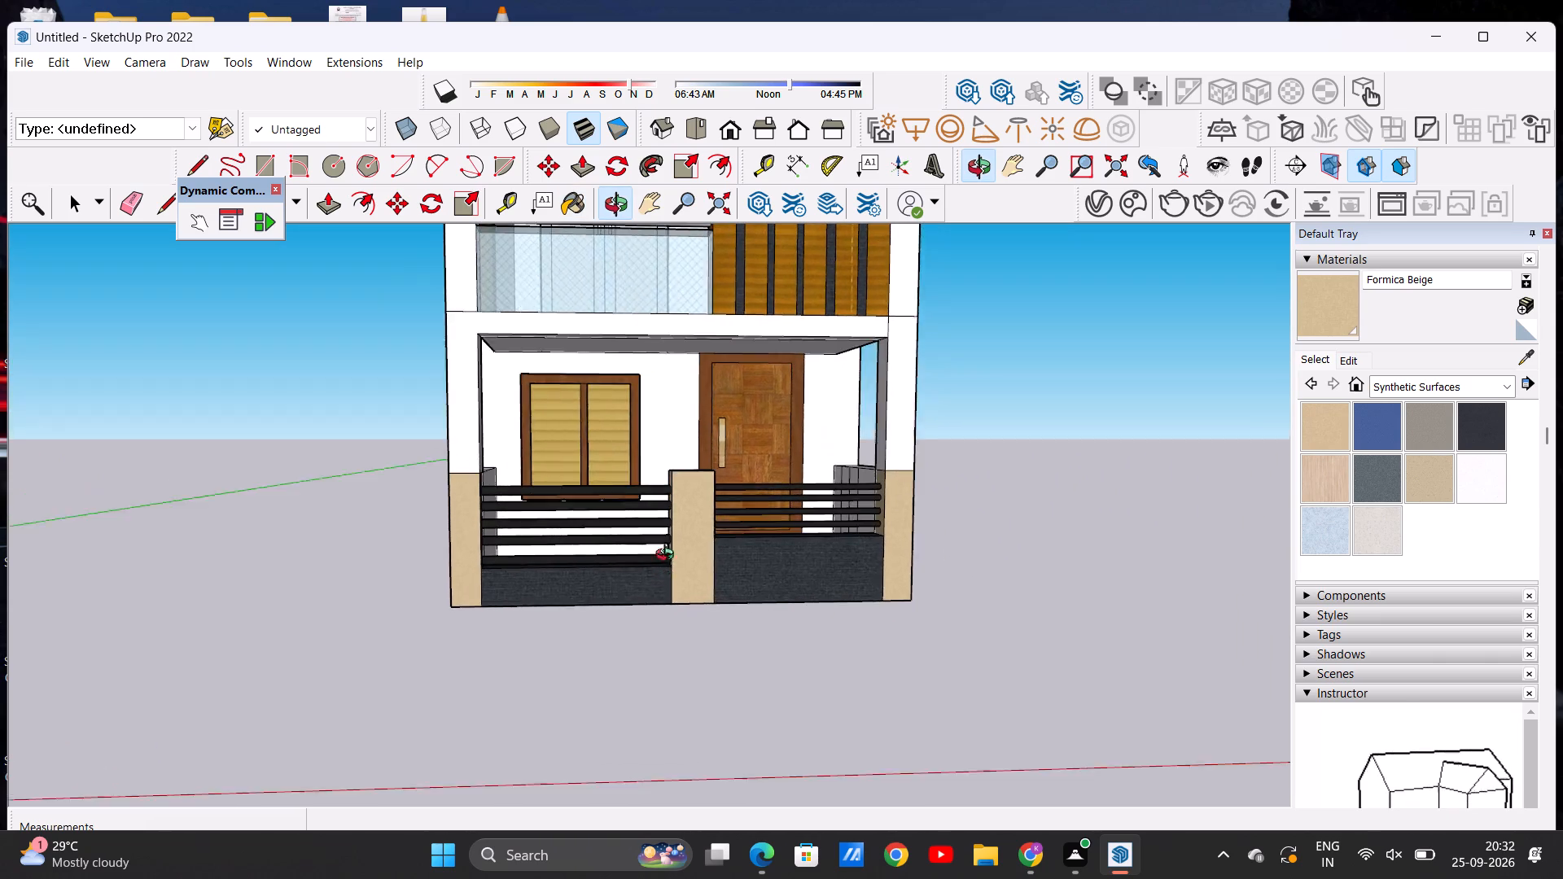
{"action": "middle_click_drag", "start_coordinate": [668, 557], "coordinate": [650, 558]}
{"action": "scroll", "coordinate": [616, 617], "scroll_direction": "down", "scroll_amount": 11}
{"action": "scroll", "coordinate": [711, 410], "scroll_direction": "up", "scroll_amount": 5}
{"action": "scroll", "coordinate": [714, 431], "scroll_direction": "down", "scroll_amount": 3}
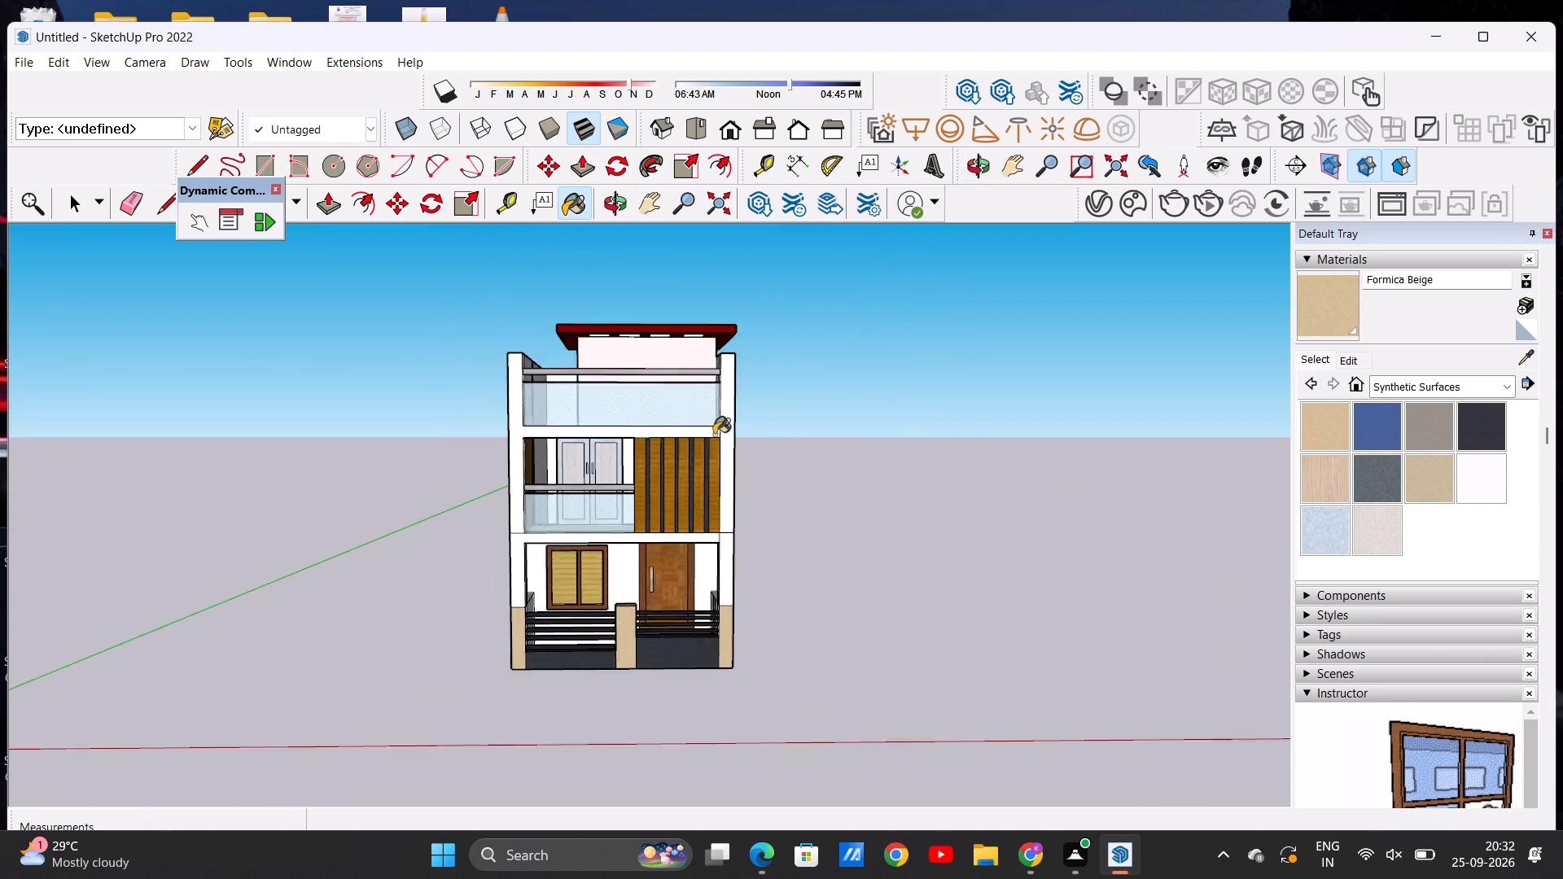
{"action": "scroll", "coordinate": [714, 435], "scroll_direction": "down", "scroll_amount": 2}
{"action": "scroll", "coordinate": [768, 460], "scroll_direction": "up", "scroll_amount": 2}
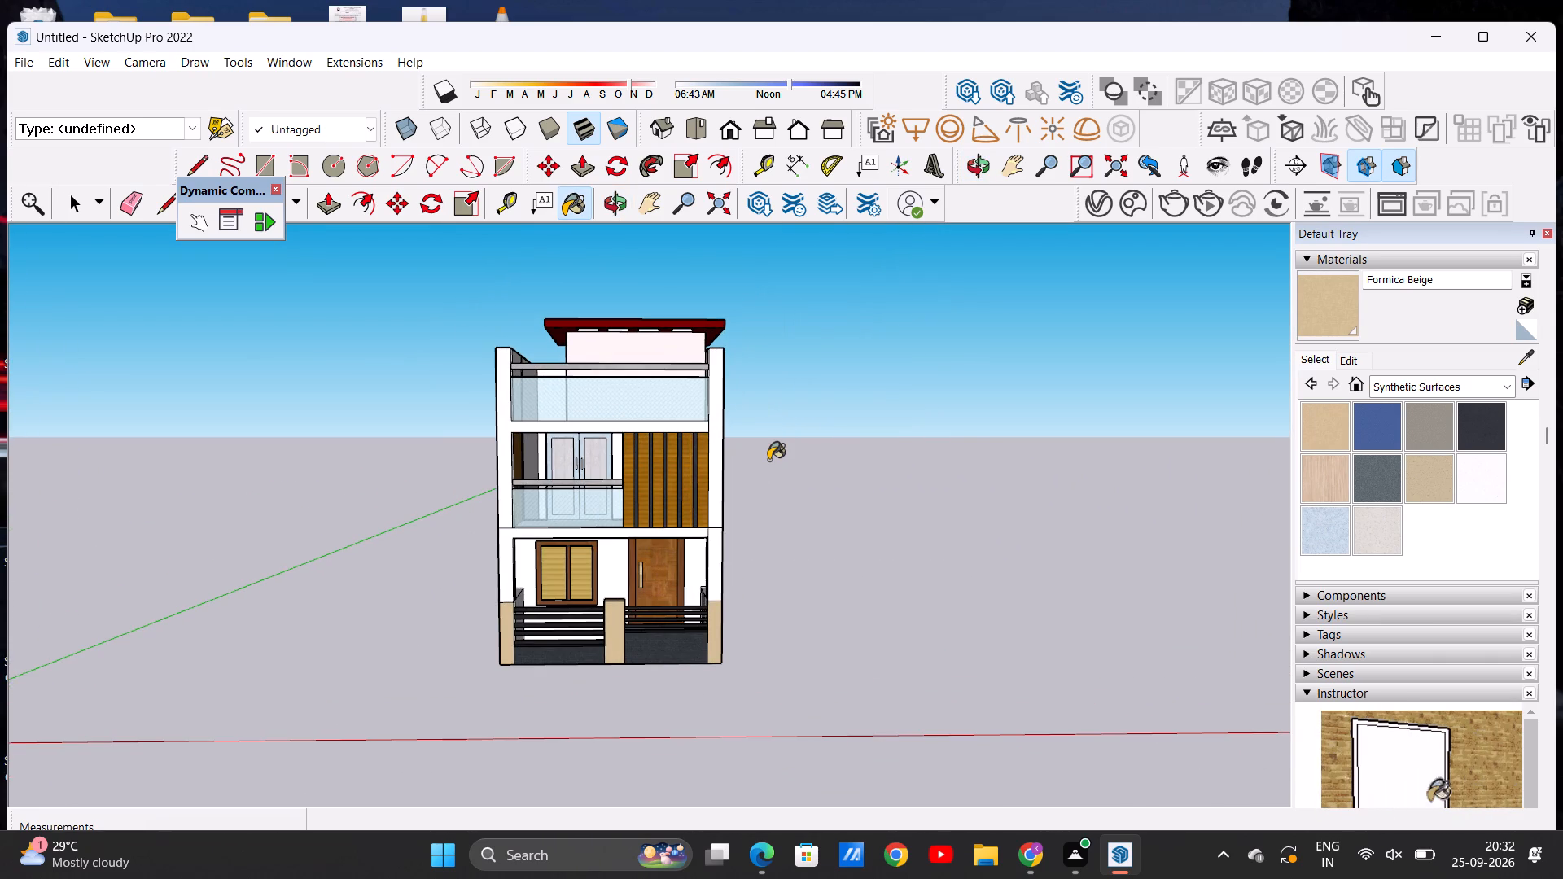
{"action": "middle_click_drag", "start_coordinate": [759, 474], "coordinate": [760, 576]}
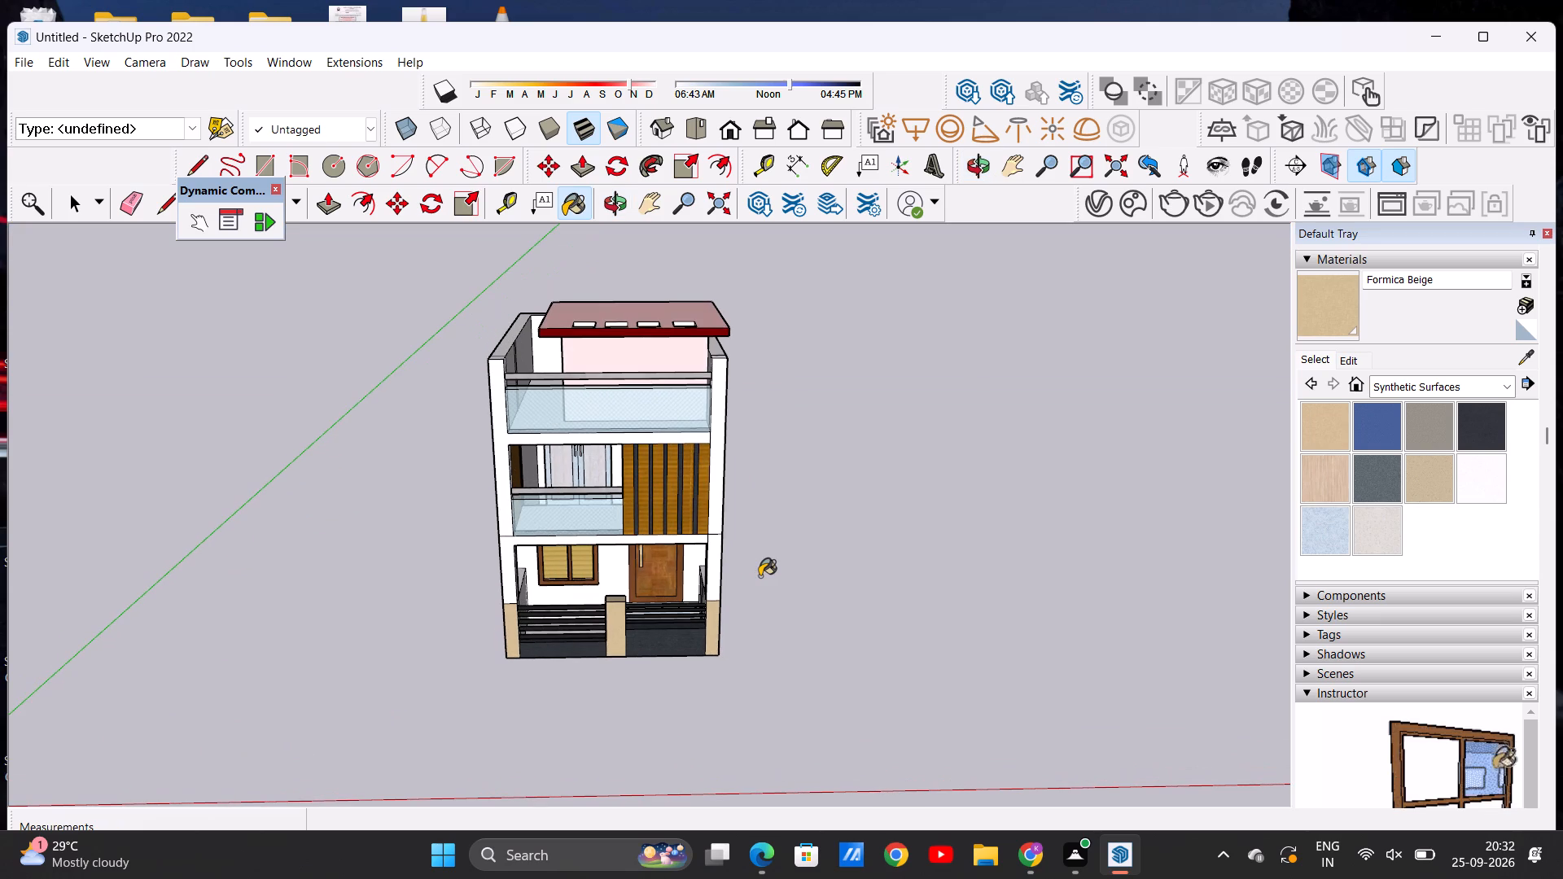
{"action": "middle_click_drag", "start_coordinate": [751, 667], "coordinate": [703, 579]}
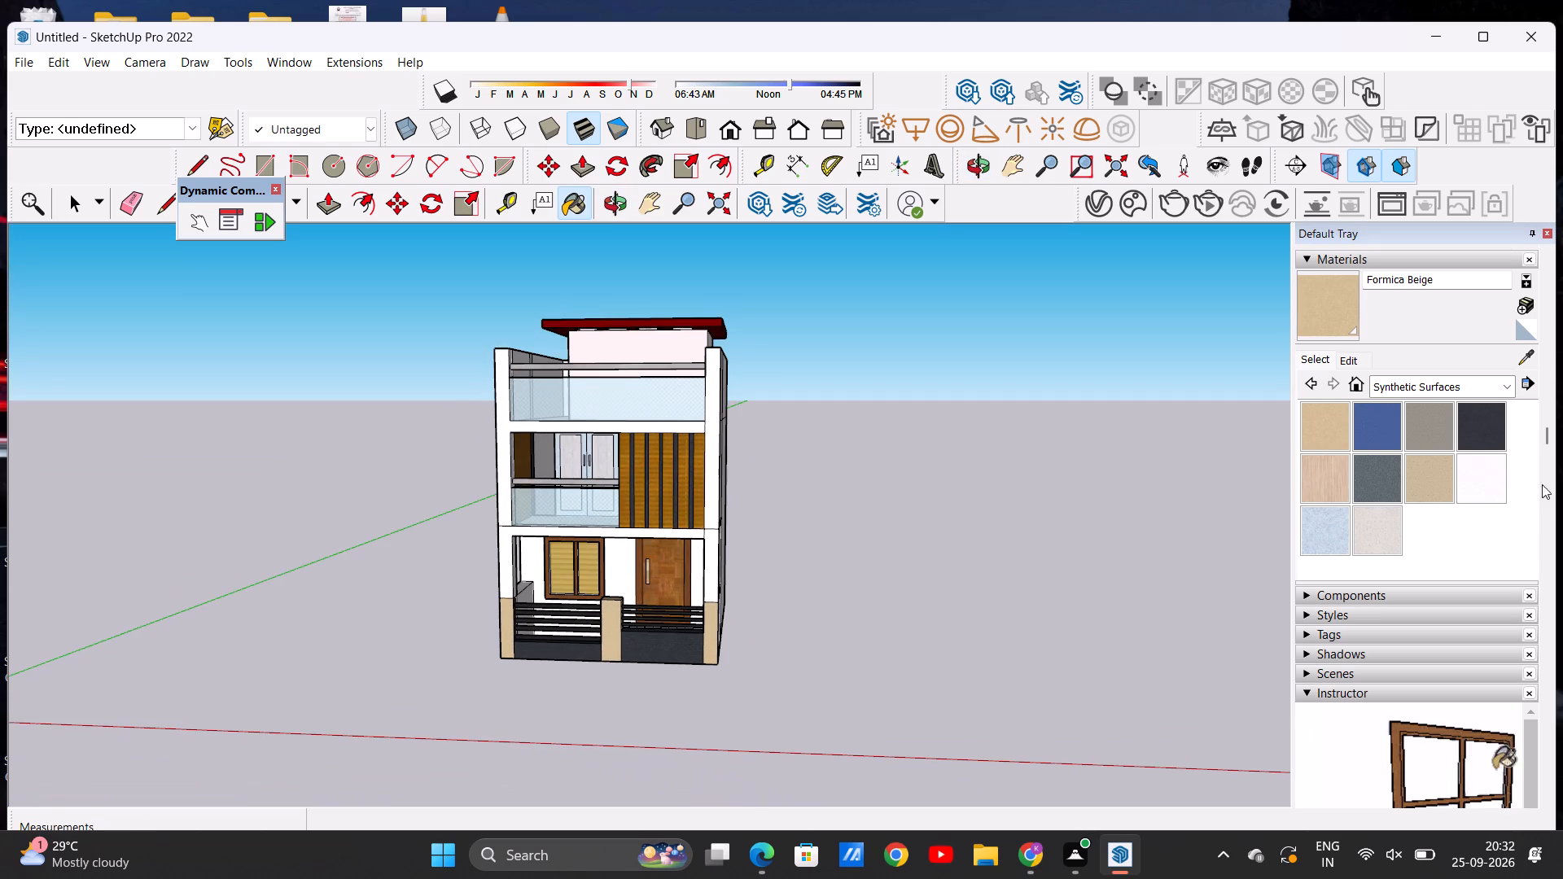
Paint the ground-floor front beam and both corner pillars' front faces above their beige bases with Color A08.
{"action": "left_click", "coordinate": [1504, 383]}
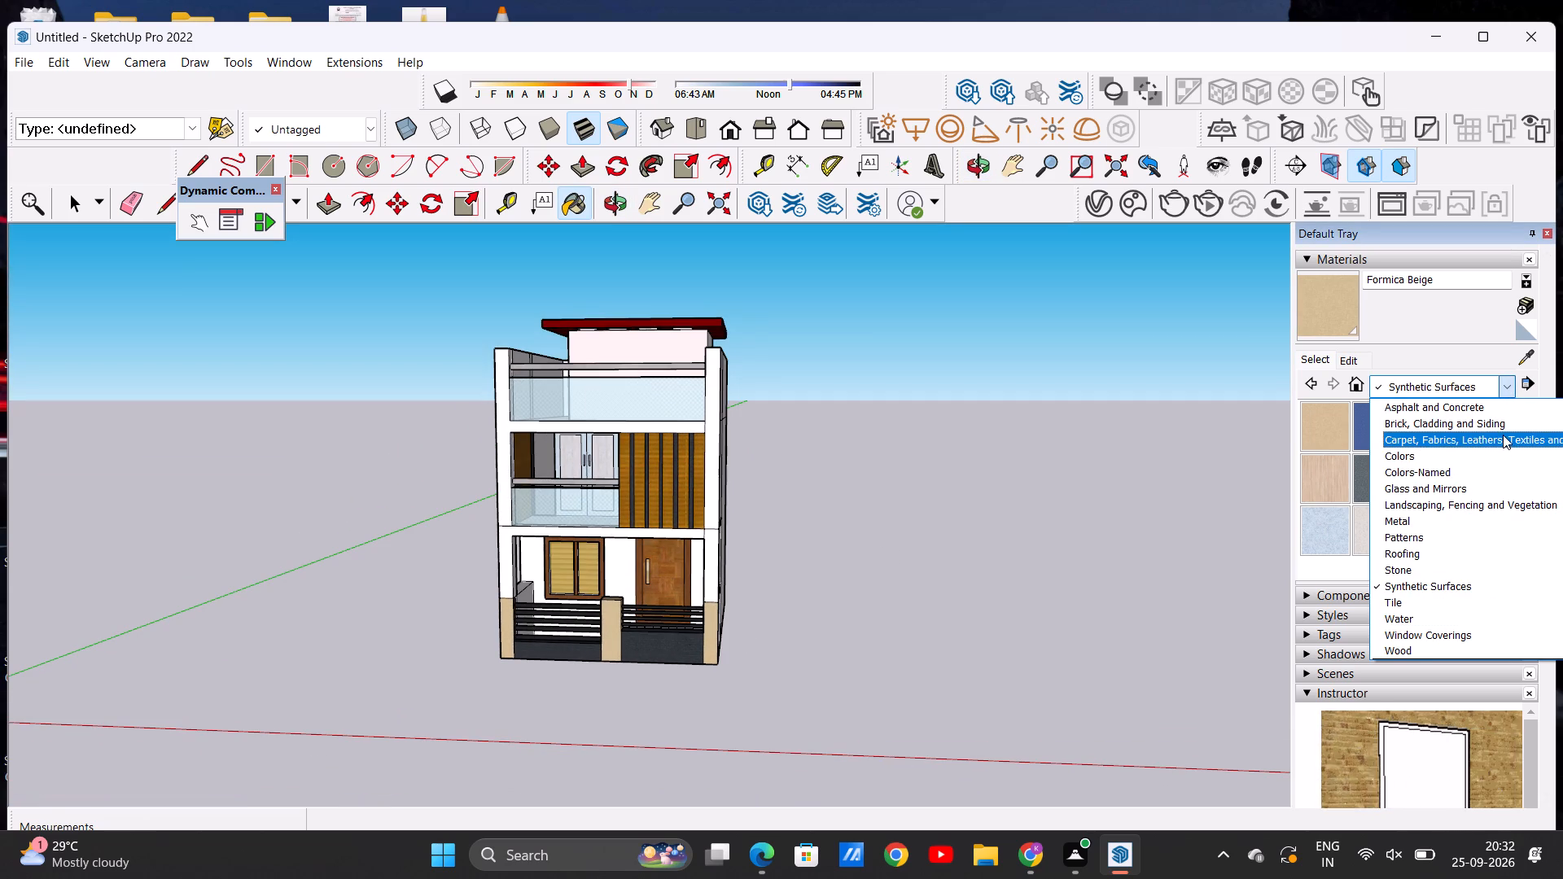
{"action": "left_click", "coordinate": [1506, 458]}
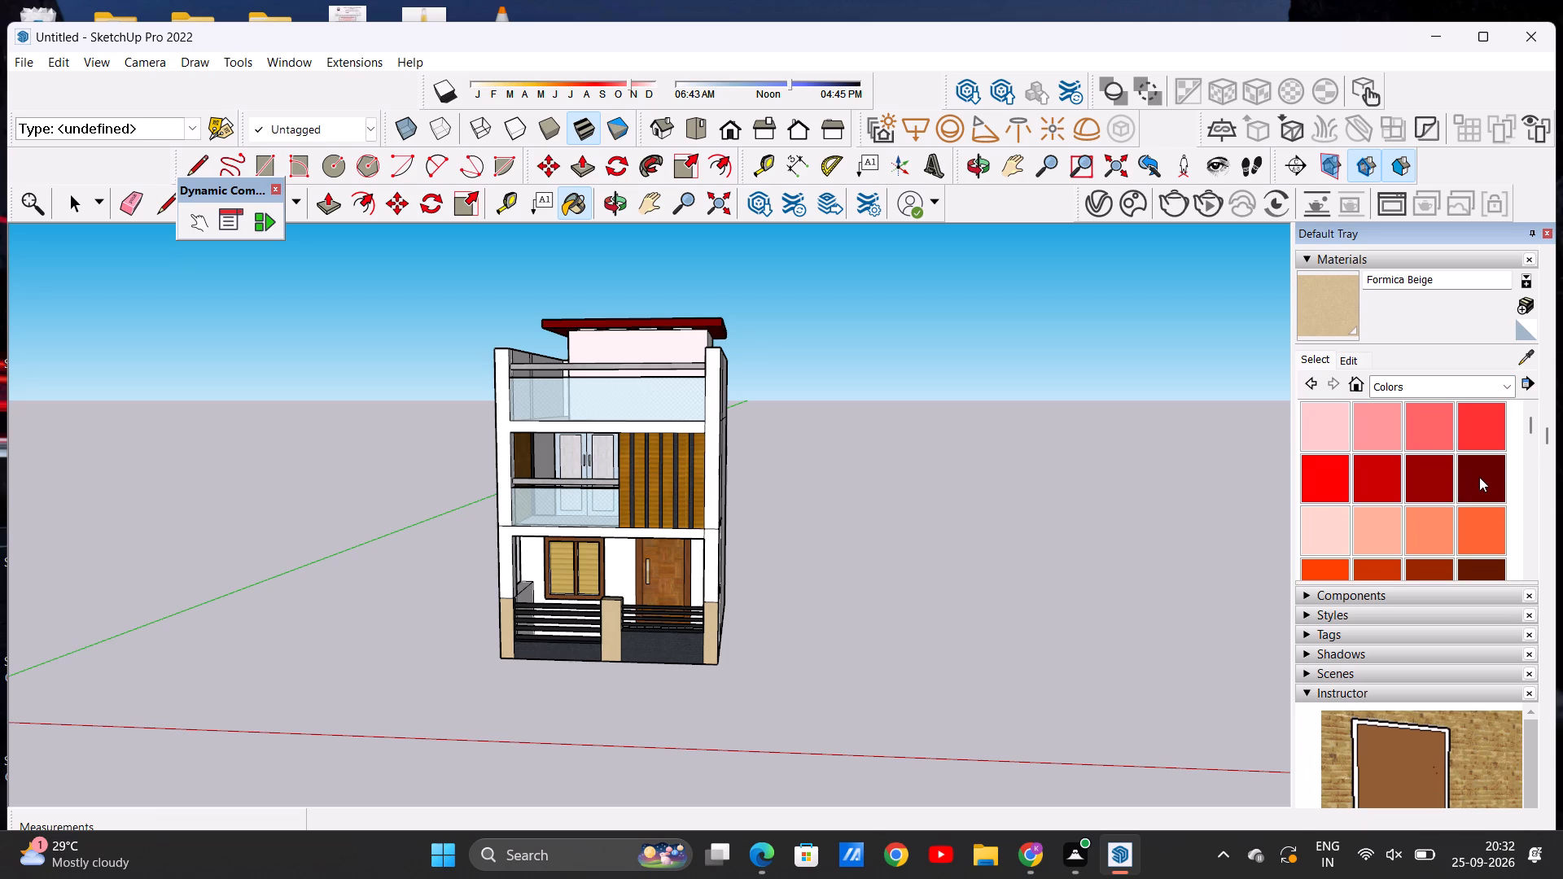
{"action": "left_click", "coordinate": [1479, 477]}
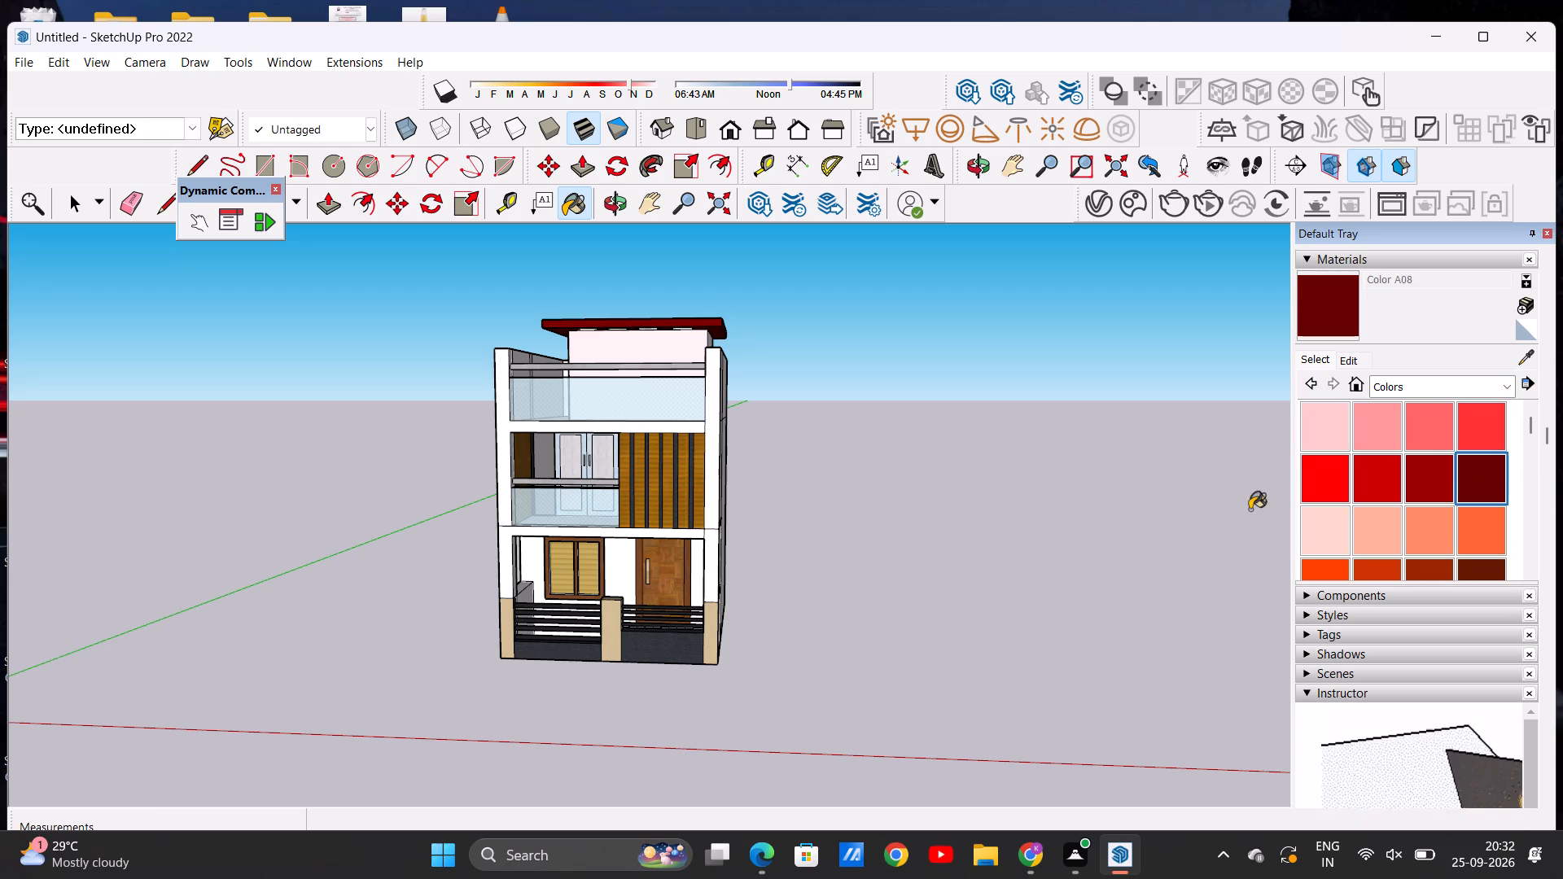
{"action": "scroll", "coordinate": [499, 561], "scroll_direction": "up", "scroll_amount": 7}
{"action": "scroll", "coordinate": [504, 555], "scroll_direction": "up", "scroll_amount": 15}
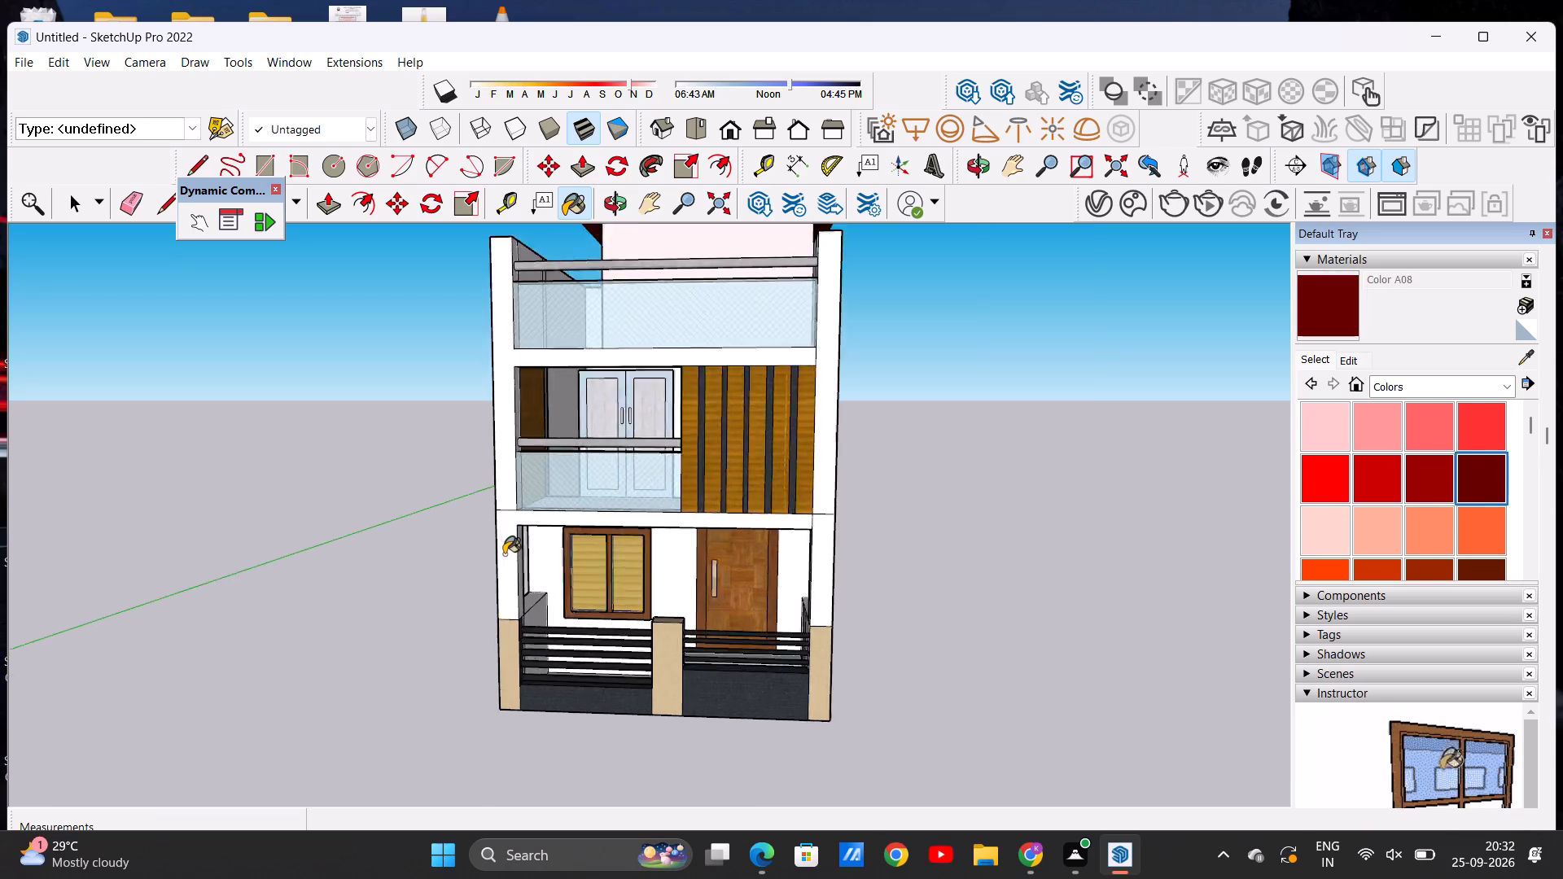
{"action": "scroll", "coordinate": [504, 554], "scroll_direction": "up", "scroll_amount": 3}
{"action": "left_click", "coordinate": [504, 554]}
{"action": "scroll", "coordinate": [512, 557], "scroll_direction": "down", "scroll_amount": 7}
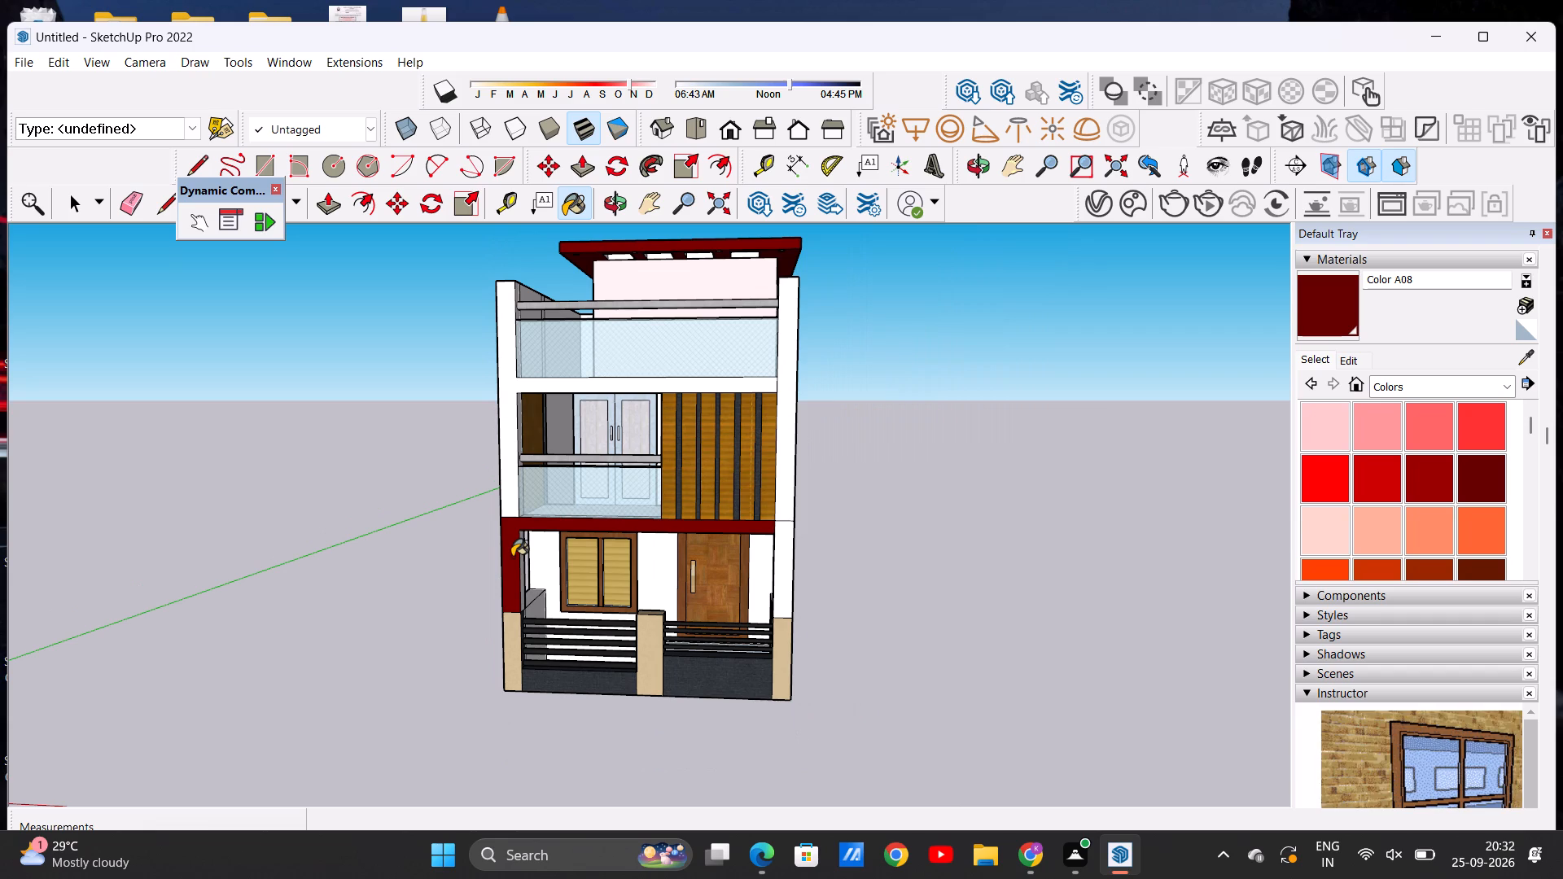
{"action": "scroll", "coordinate": [793, 571], "scroll_direction": "up", "scroll_amount": 7}
{"action": "left_click", "coordinate": [783, 575]}
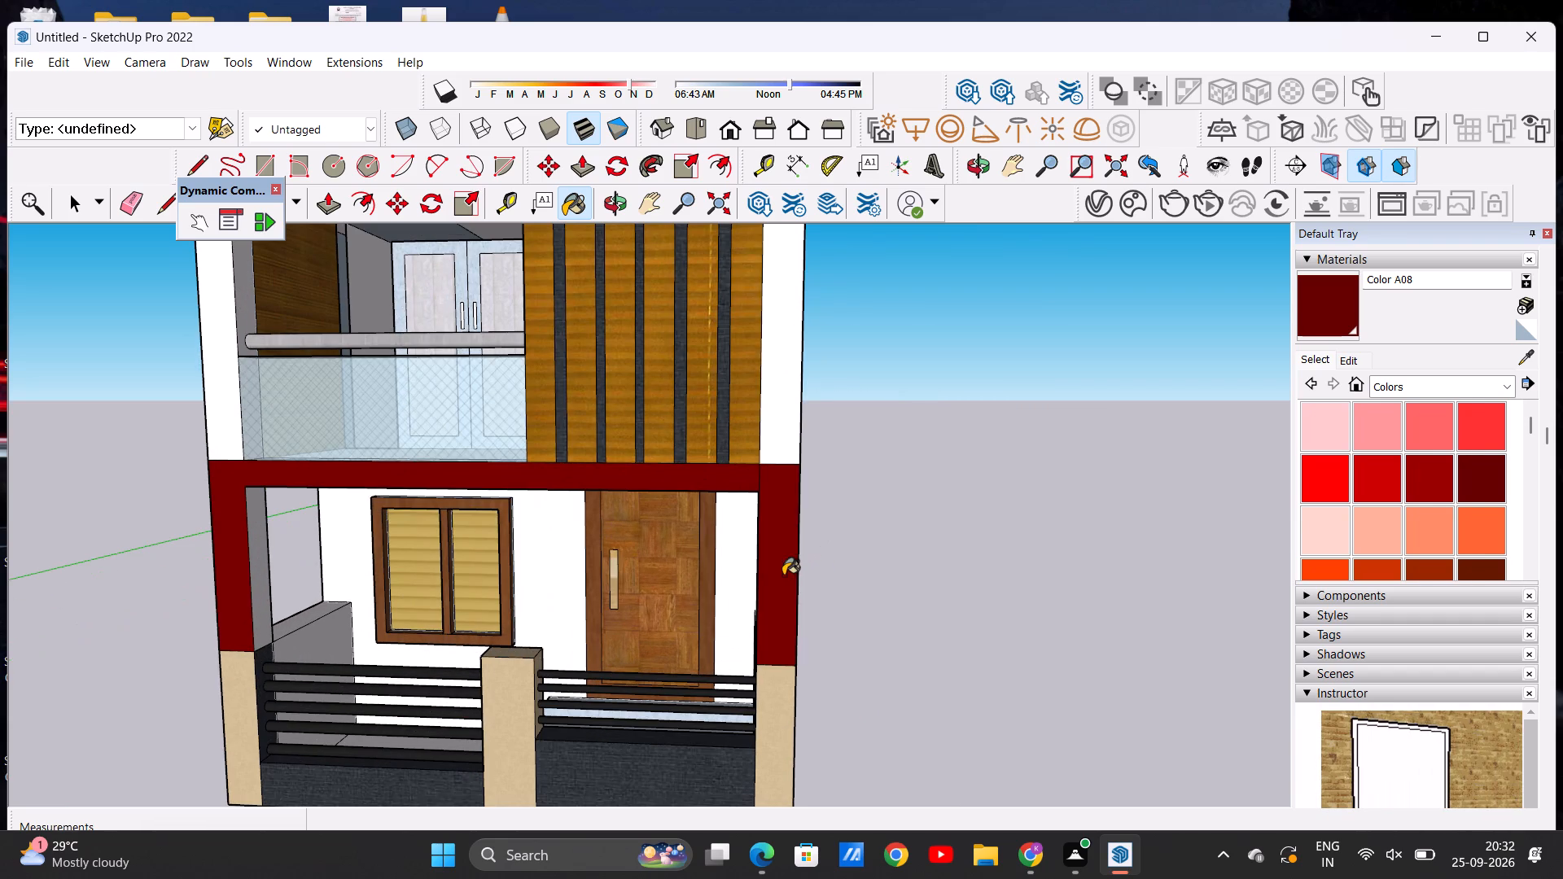
Paint the inner side faces of both ground-floor corner pillars, above their beige bases, with Color A08.
{"action": "scroll", "coordinate": [824, 570], "scroll_direction": "down", "scroll_amount": 12}
{"action": "middle_click_drag", "start_coordinate": [749, 584], "coordinate": [801, 612]}
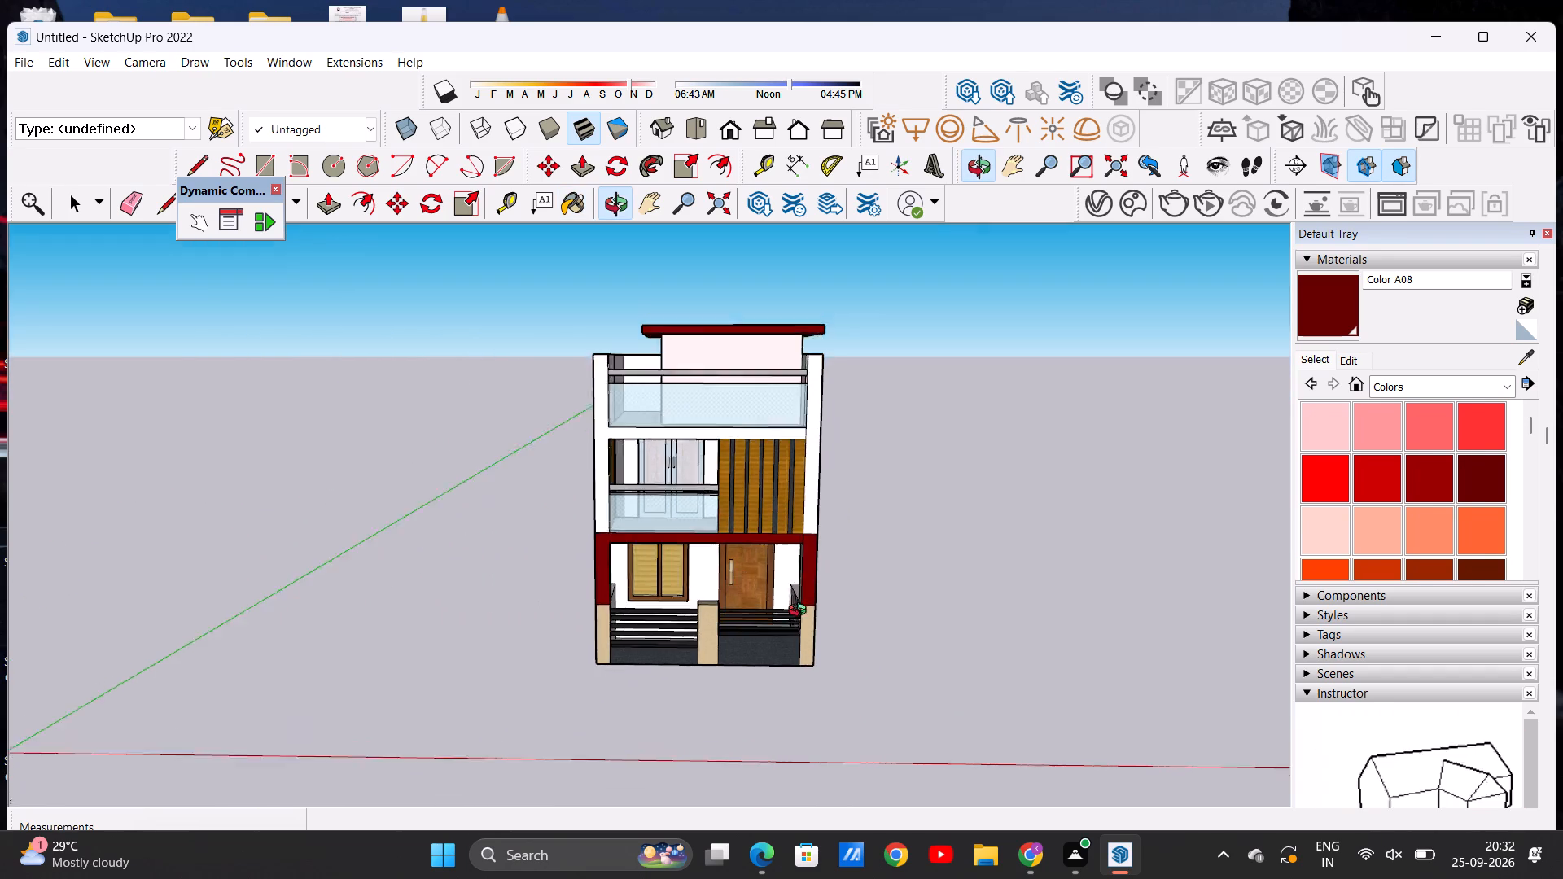
{"action": "middle_click_drag", "start_coordinate": [801, 612], "coordinate": [816, 620]}
{"action": "scroll", "coordinate": [780, 579], "scroll_direction": "up", "scroll_amount": 12}
{"action": "middle_click_drag", "start_coordinate": [847, 604], "coordinate": [893, 598]}
{"action": "left_click", "coordinate": [843, 574]}
{"action": "scroll", "coordinate": [906, 559], "scroll_direction": "down", "scroll_amount": 12}
{"action": "middle_click_drag", "start_coordinate": [872, 594], "coordinate": [458, 575]}
{"action": "scroll", "coordinate": [534, 553], "scroll_direction": "up", "scroll_amount": 6}
{"action": "left_click", "coordinate": [628, 562]}
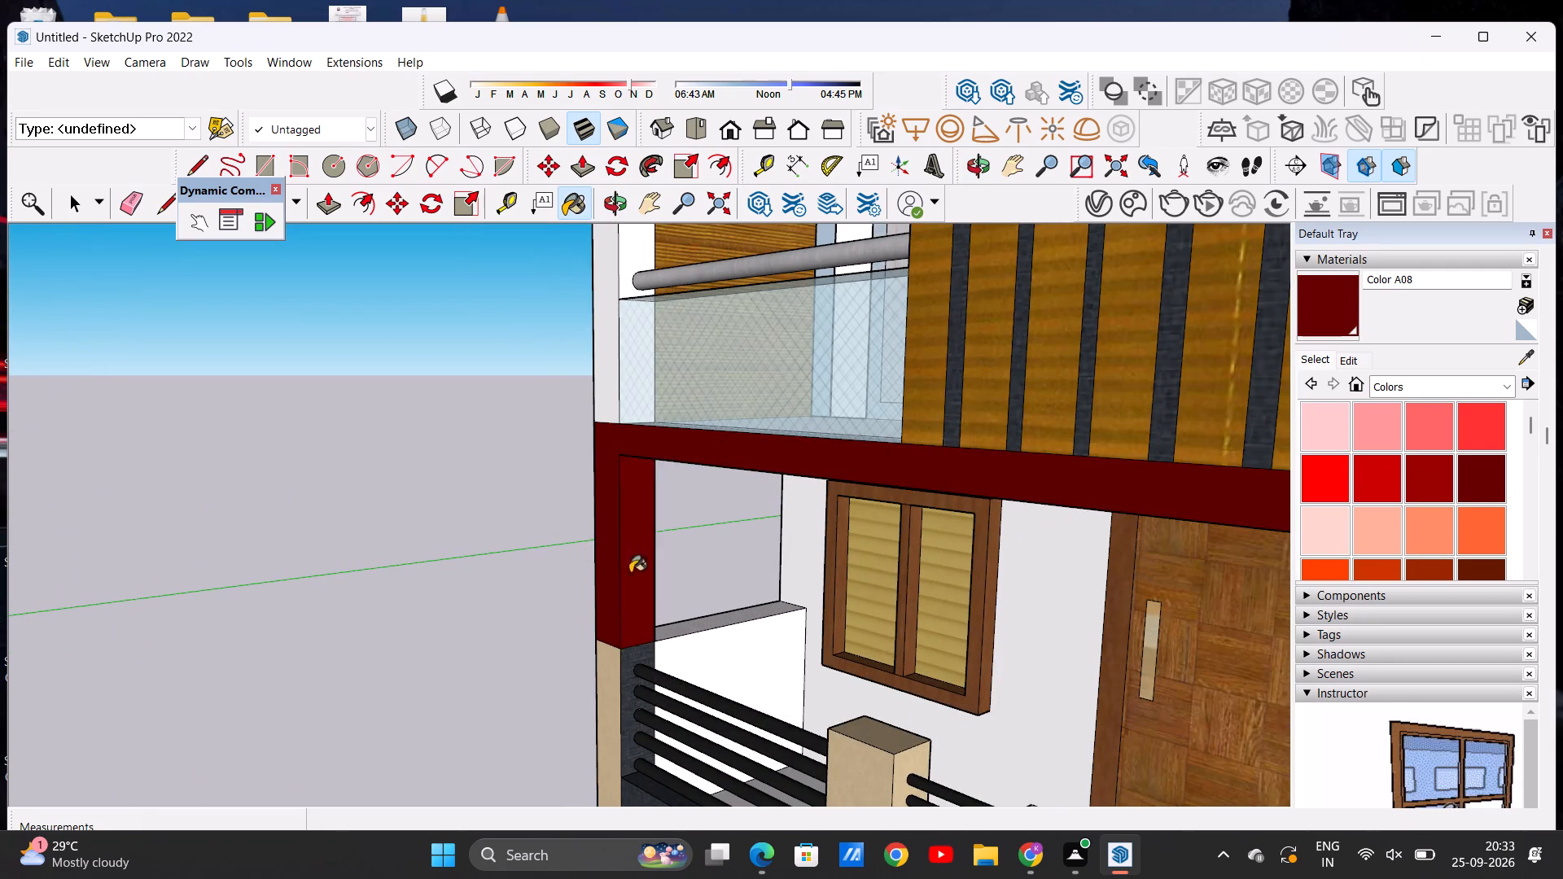
Paint the underside of the ground-floor front beam with Color A08.
{"action": "scroll", "coordinate": [633, 584], "scroll_direction": "down", "scroll_amount": 6}
{"action": "middle_click_drag", "start_coordinate": [702, 627], "coordinate": [710, 457]}
{"action": "scroll", "coordinate": [746, 507], "scroll_direction": "up", "scroll_amount": 6}
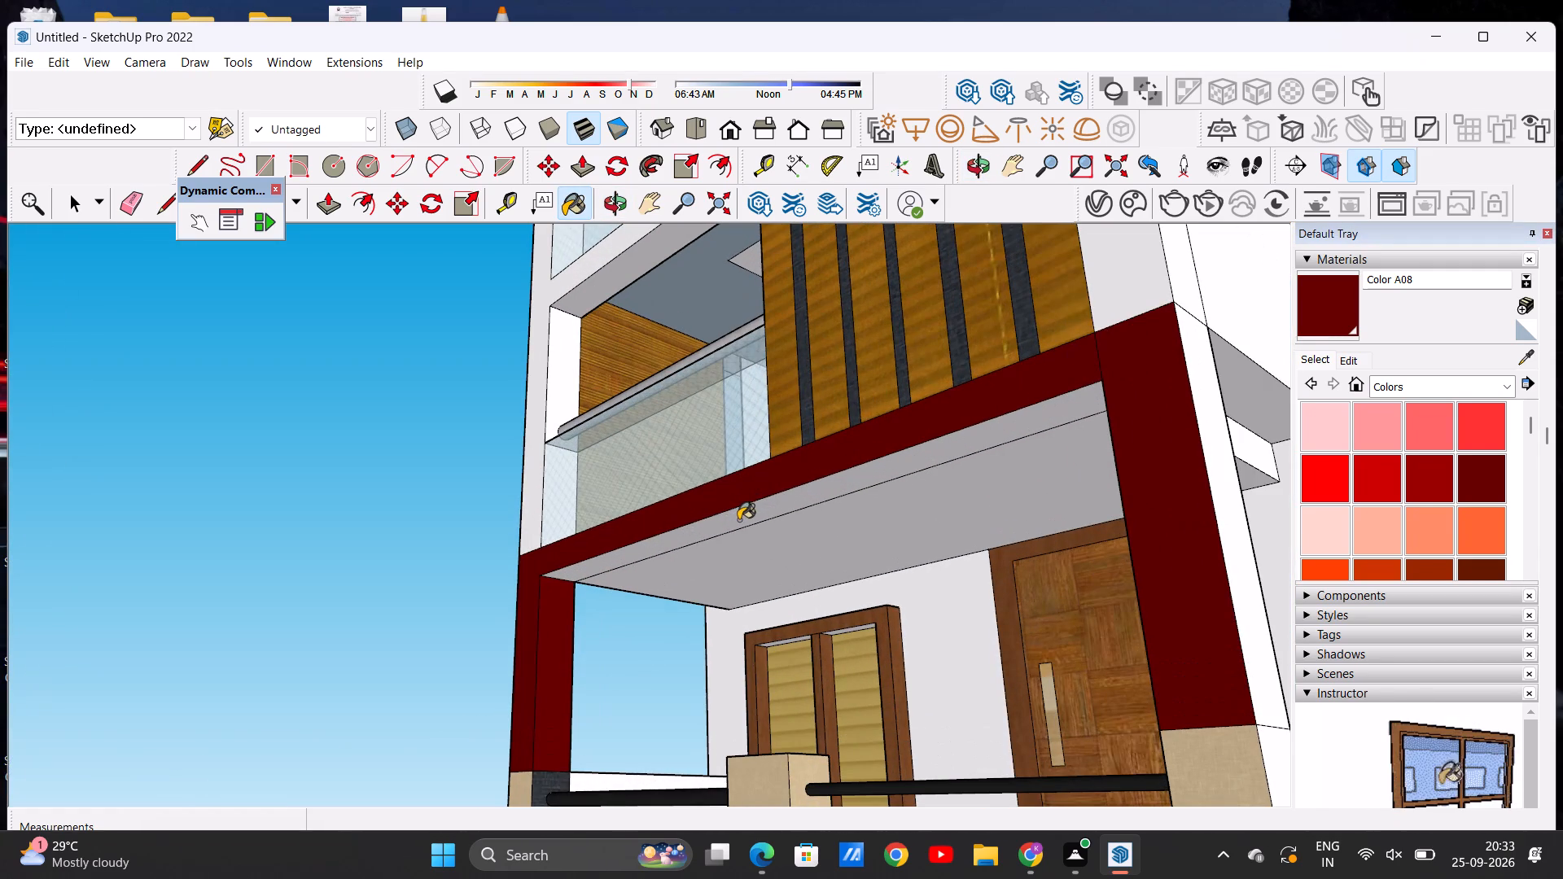
{"action": "left_click", "coordinate": [738, 520]}
{"action": "scroll", "coordinate": [873, 541], "scroll_direction": "down", "scroll_amount": 4}
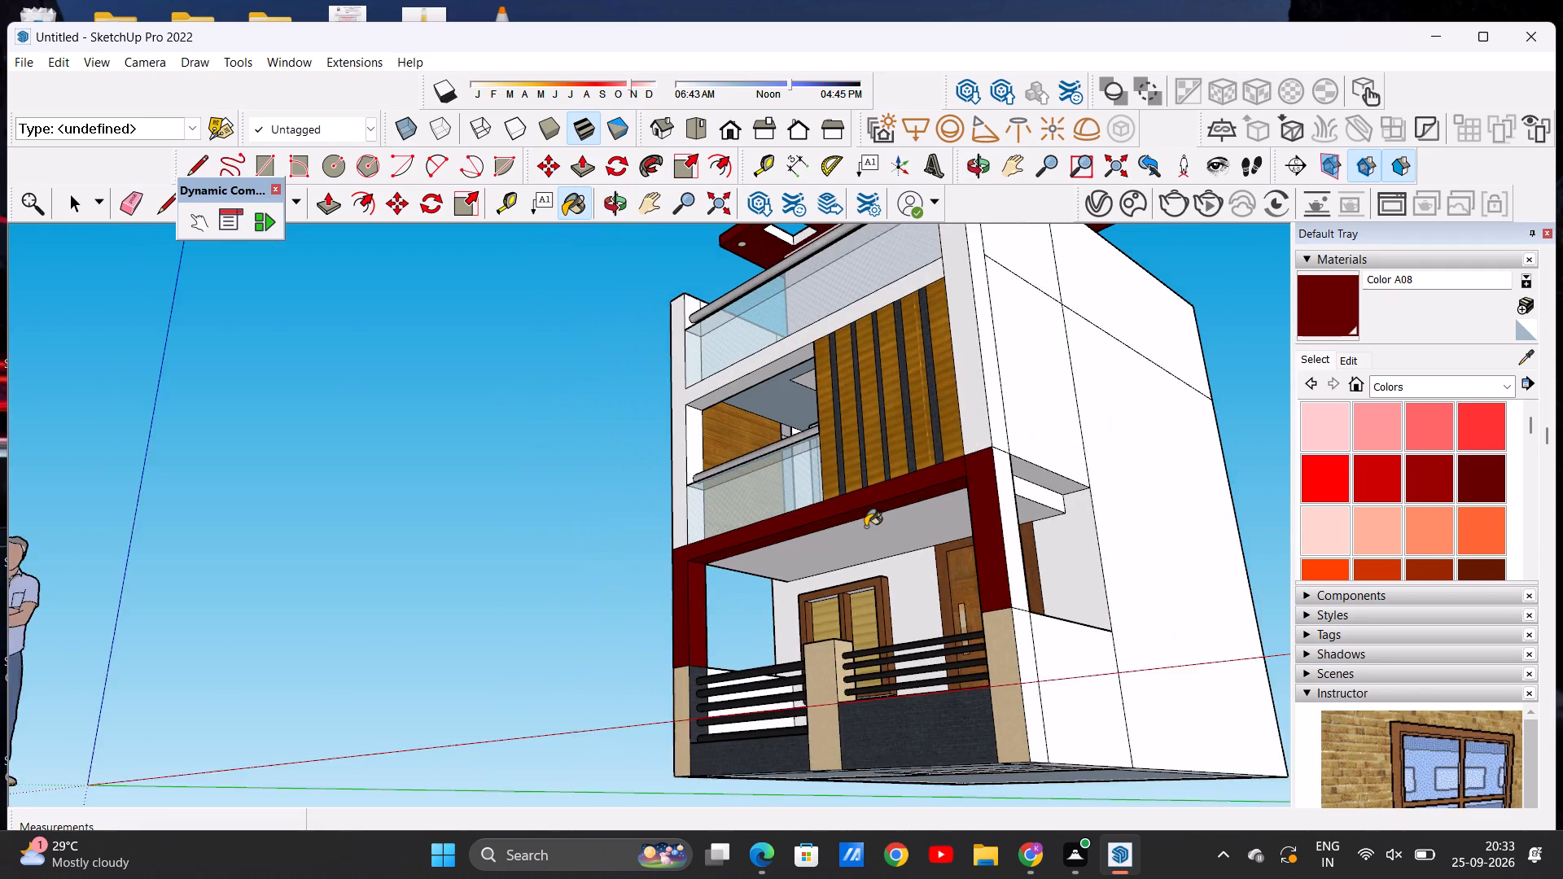
{"action": "scroll", "coordinate": [865, 527], "scroll_direction": "down", "scroll_amount": 4}
Paint the door-side corner pillar's outer side face and its back face, above the beige base, with Color A08.
{"action": "middle_click_drag", "start_coordinate": [797, 613], "coordinate": [663, 667]}
{"action": "scroll", "coordinate": [847, 587], "scroll_direction": "up", "scroll_amount": 1}
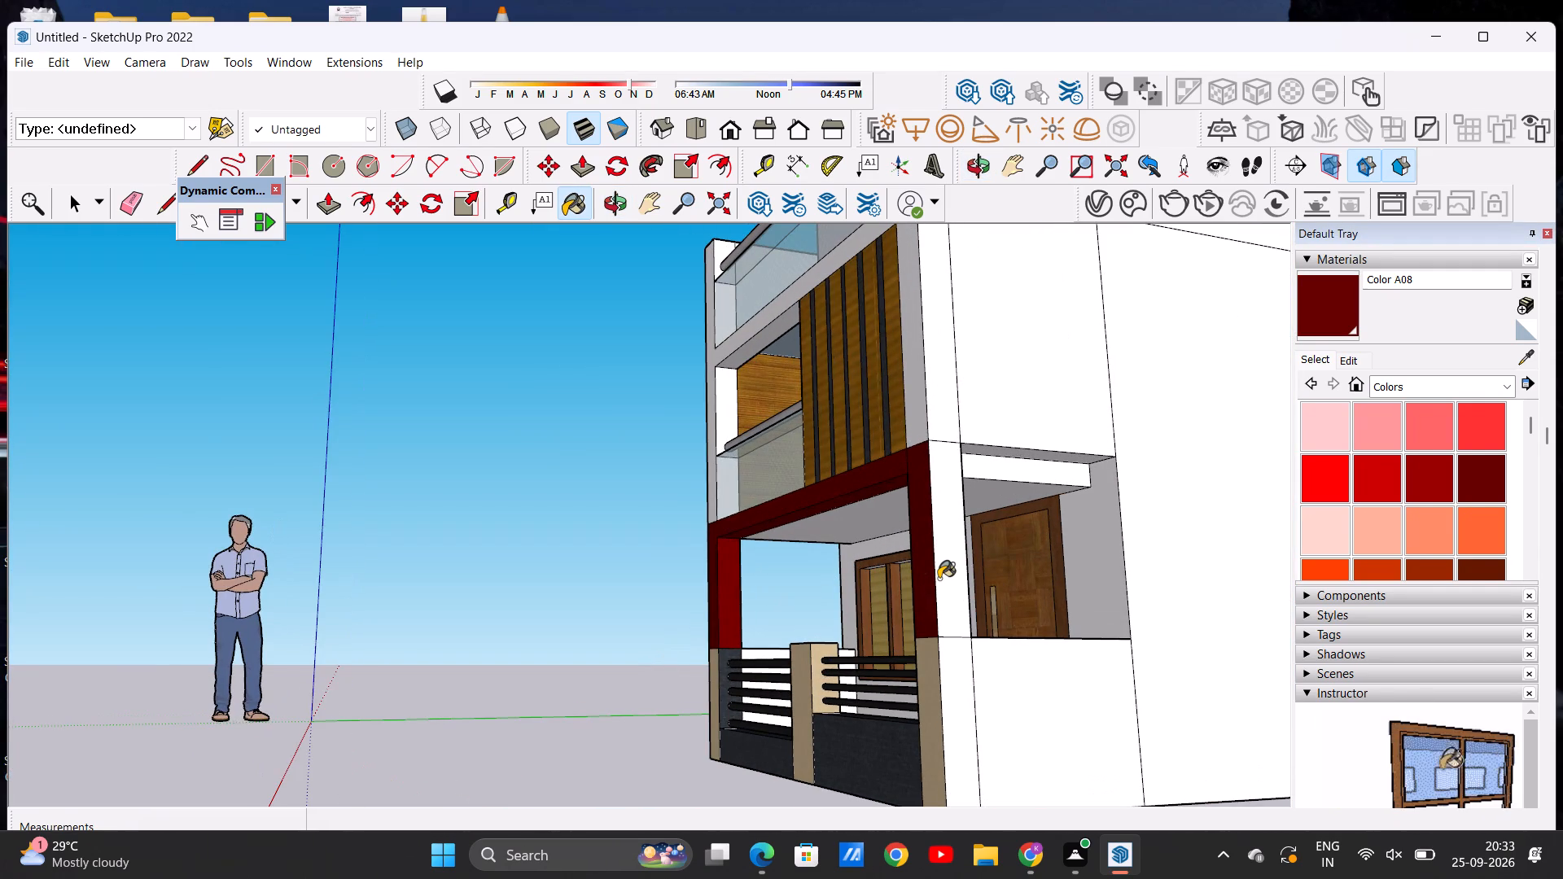
{"action": "left_click", "coordinate": [939, 579]}
{"action": "scroll", "coordinate": [900, 576], "scroll_direction": "down", "scroll_amount": 5}
{"action": "middle_click_drag", "start_coordinate": [986, 562], "coordinate": [537, 658]}
{"action": "scroll", "coordinate": [575, 648], "scroll_direction": "up", "scroll_amount": 4}
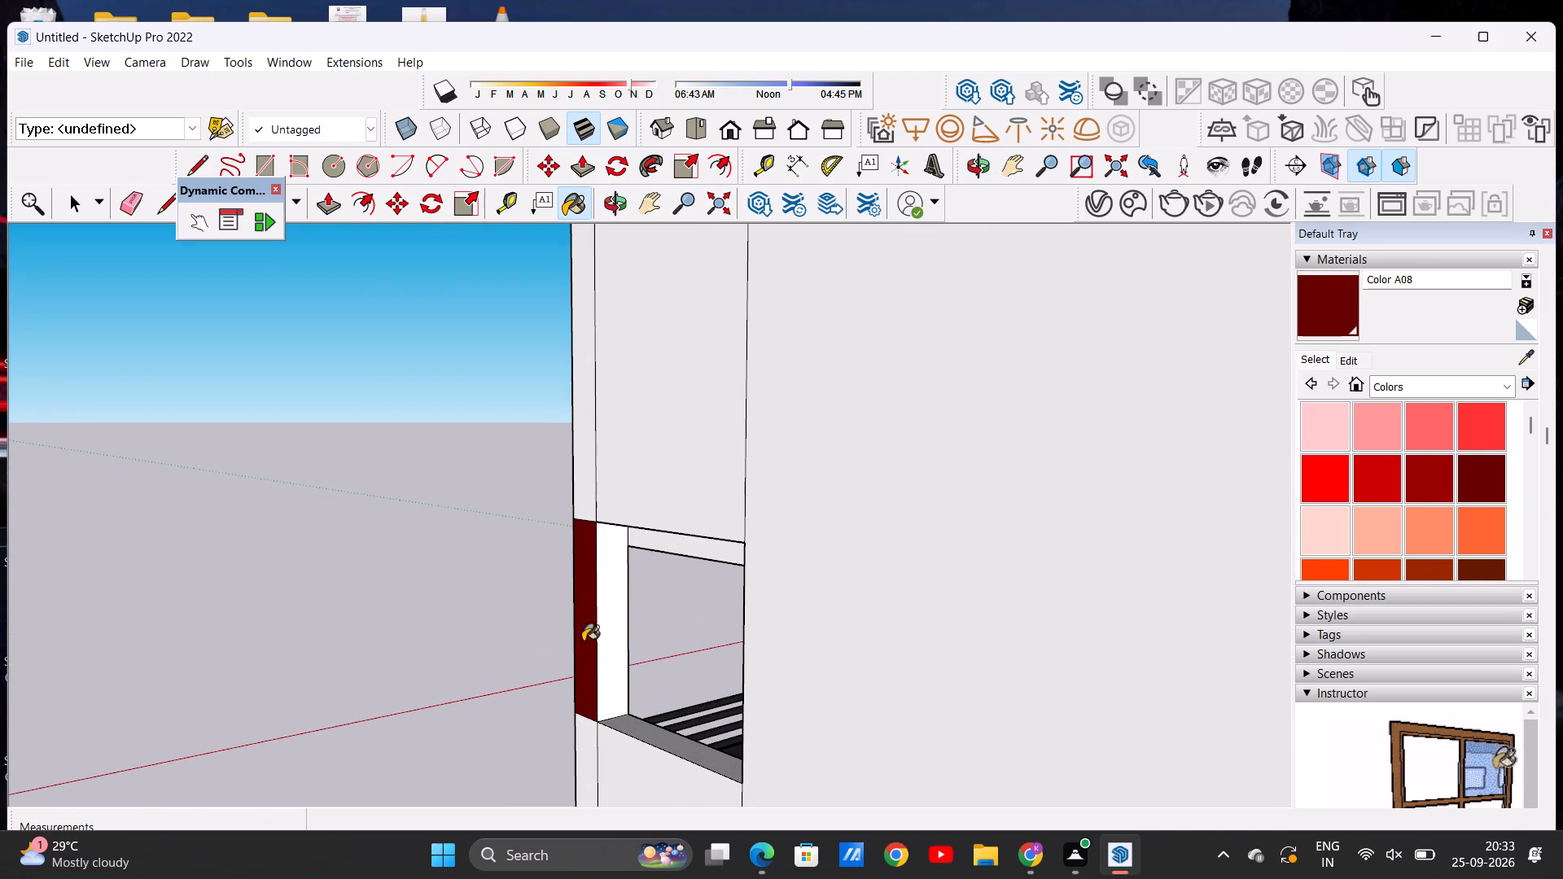
{"action": "left_click", "coordinate": [619, 633]}
{"action": "scroll", "coordinate": [642, 629], "scroll_direction": "down", "scroll_amount": 4}
{"action": "middle_click_drag", "start_coordinate": [539, 644], "coordinate": [1079, 638]}
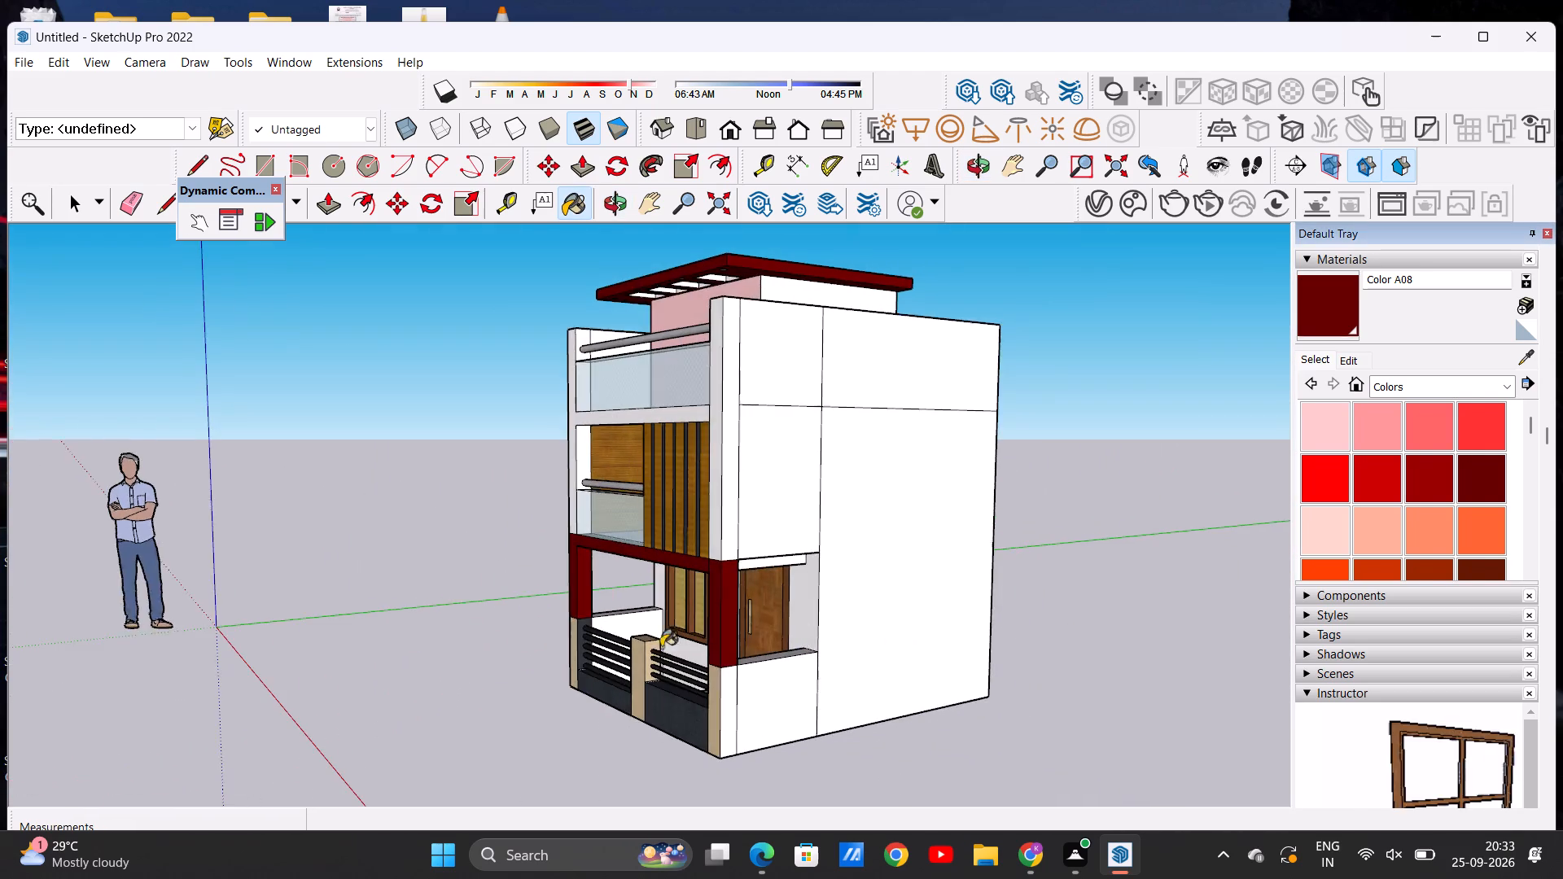
Paint the window-side corner pillar's outer side face and its back face at ground-floor level with Color A08.
{"action": "middle_click_drag", "start_coordinate": [414, 649], "coordinate": [803, 606]}
{"action": "middle_click_drag", "start_coordinate": [339, 625], "coordinate": [762, 619]}
{"action": "middle_click_drag", "start_coordinate": [458, 625], "coordinate": [640, 641]}
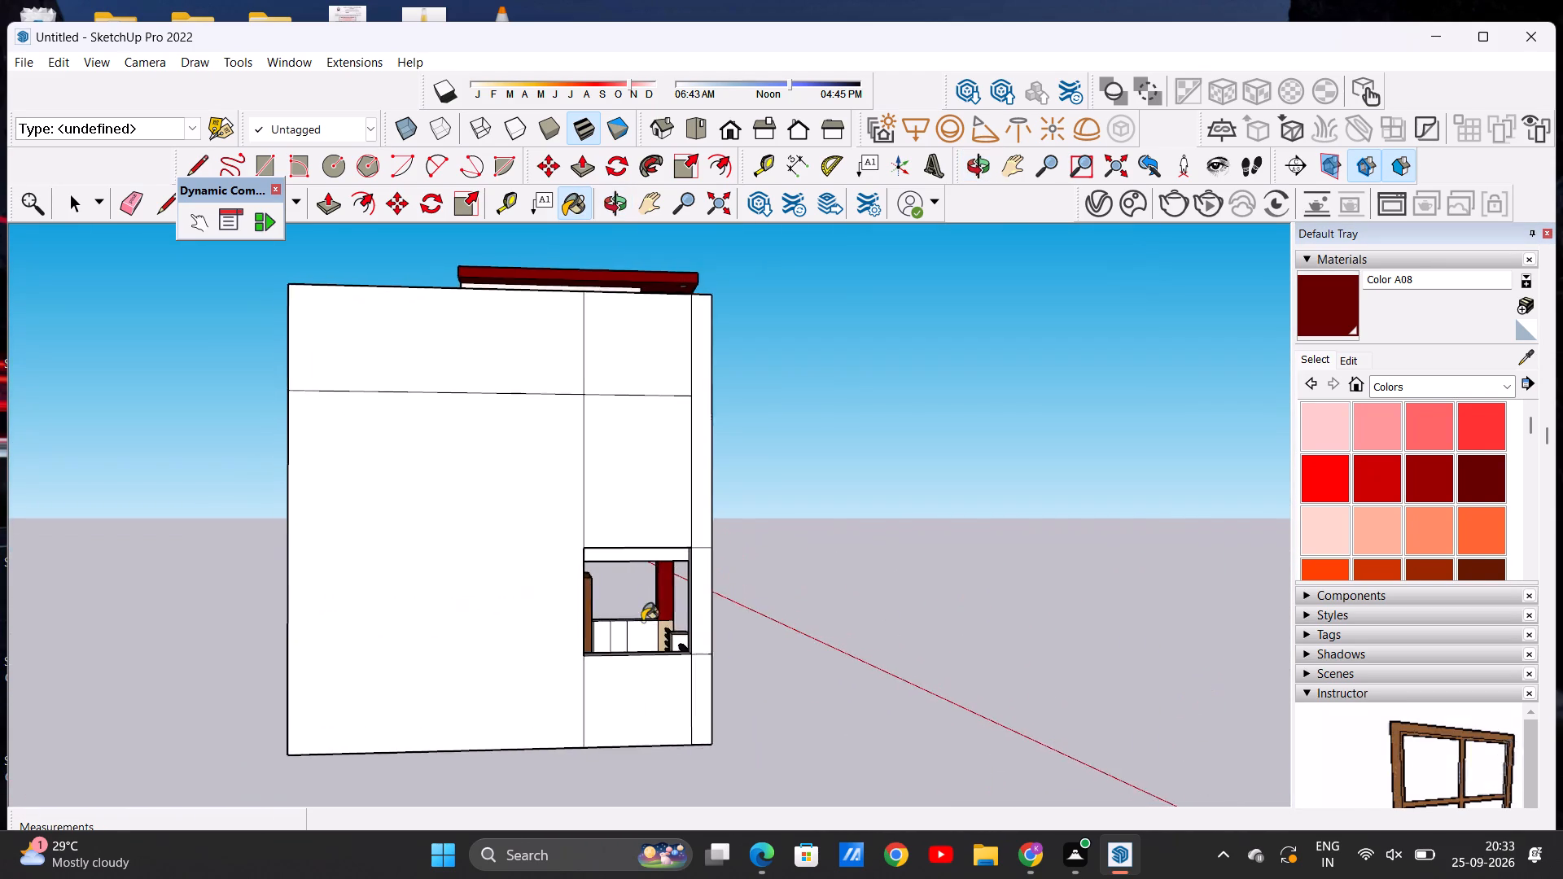
{"action": "scroll", "coordinate": [647, 603], "scroll_direction": "up", "scroll_amount": 5}
{"action": "left_click", "coordinate": [723, 606]}
{"action": "middle_click_drag", "start_coordinate": [636, 627], "coordinate": [750, 640]}
{"action": "scroll", "coordinate": [803, 611], "scroll_direction": "up", "scroll_amount": 1}
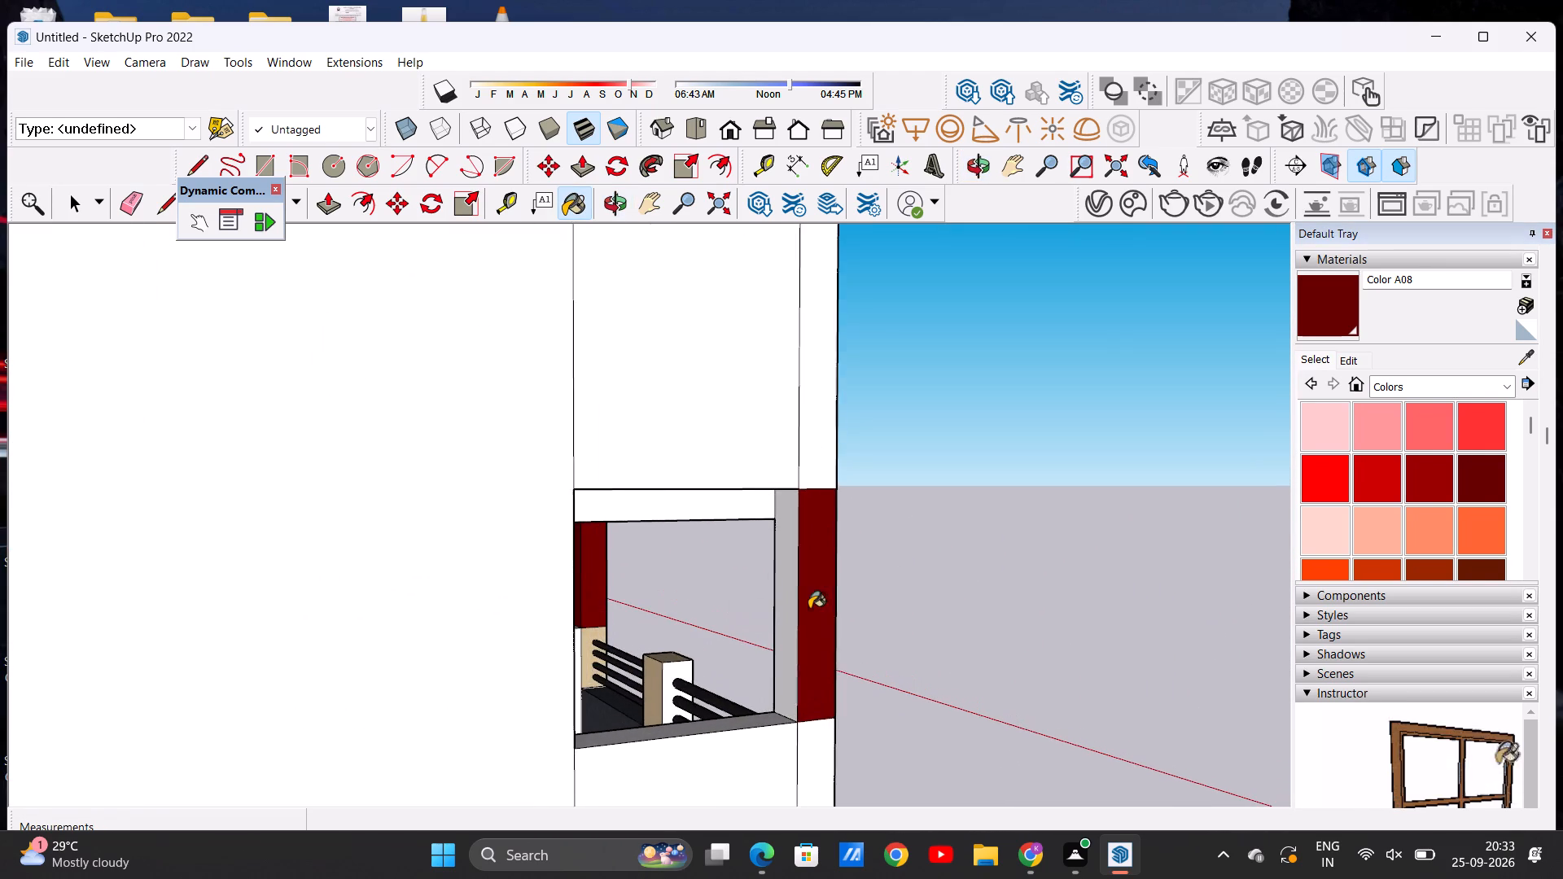
{"action": "scroll", "coordinate": [809, 609], "scroll_direction": "up", "scroll_amount": 2}
{"action": "left_click", "coordinate": [784, 619]}
{"action": "key", "text": "space"}
Examine the painted ground-floor frame and the whole facade from the side and the front.
{"action": "middle_click_drag", "start_coordinate": [873, 580], "coordinate": [534, 613]}
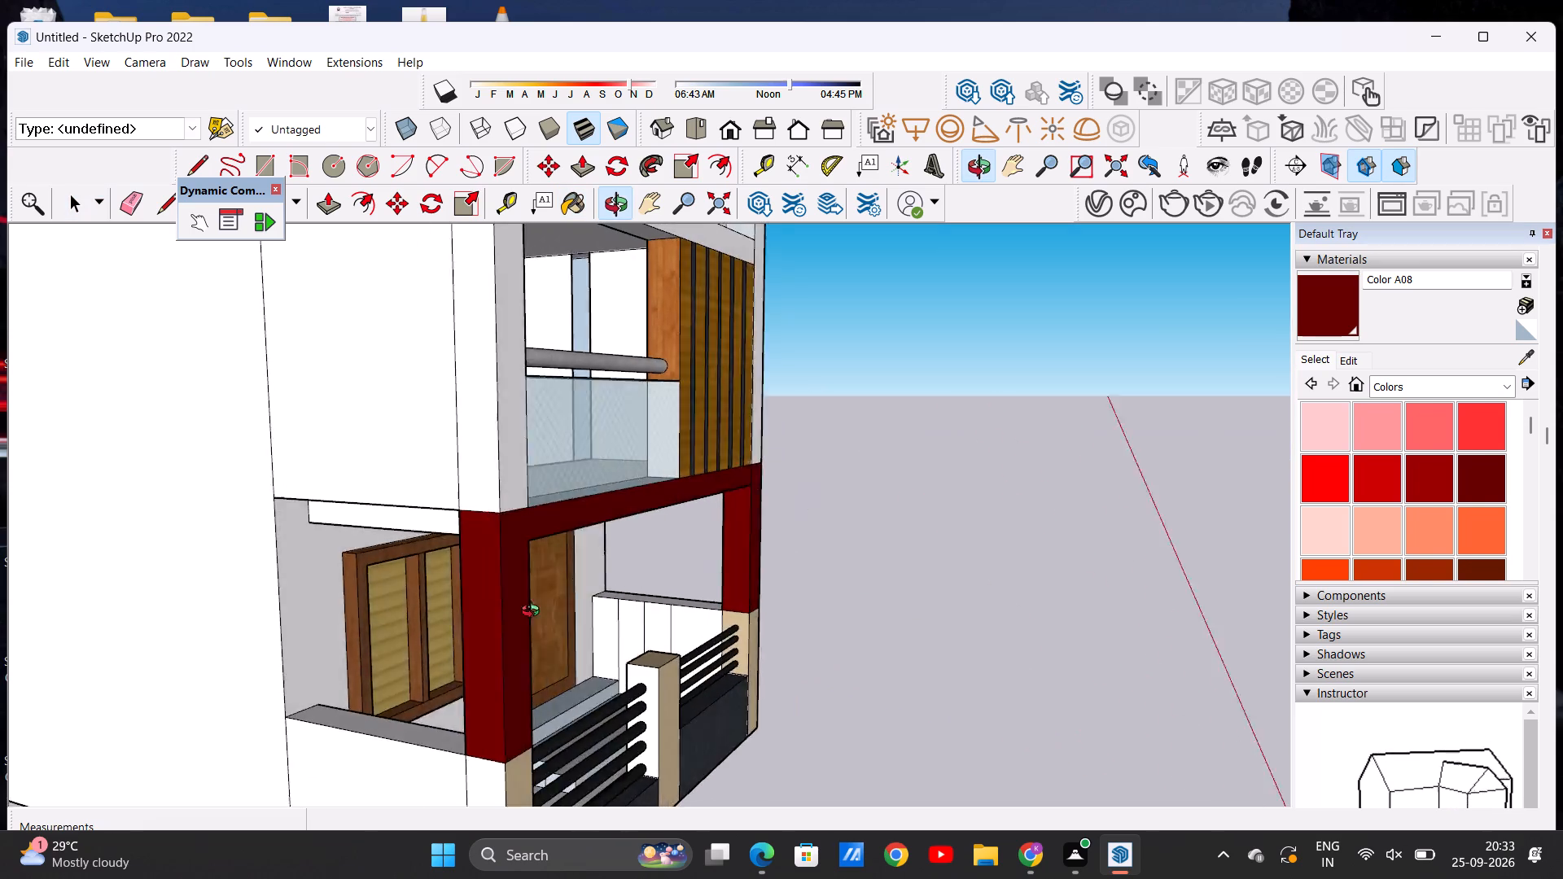
{"action": "middle_click_drag", "start_coordinate": [534, 613], "coordinate": [490, 610]}
{"action": "scroll", "coordinate": [479, 610], "scroll_direction": "down", "scroll_amount": 4}
{"action": "middle_click_drag", "start_coordinate": [690, 607], "coordinate": [545, 611]}
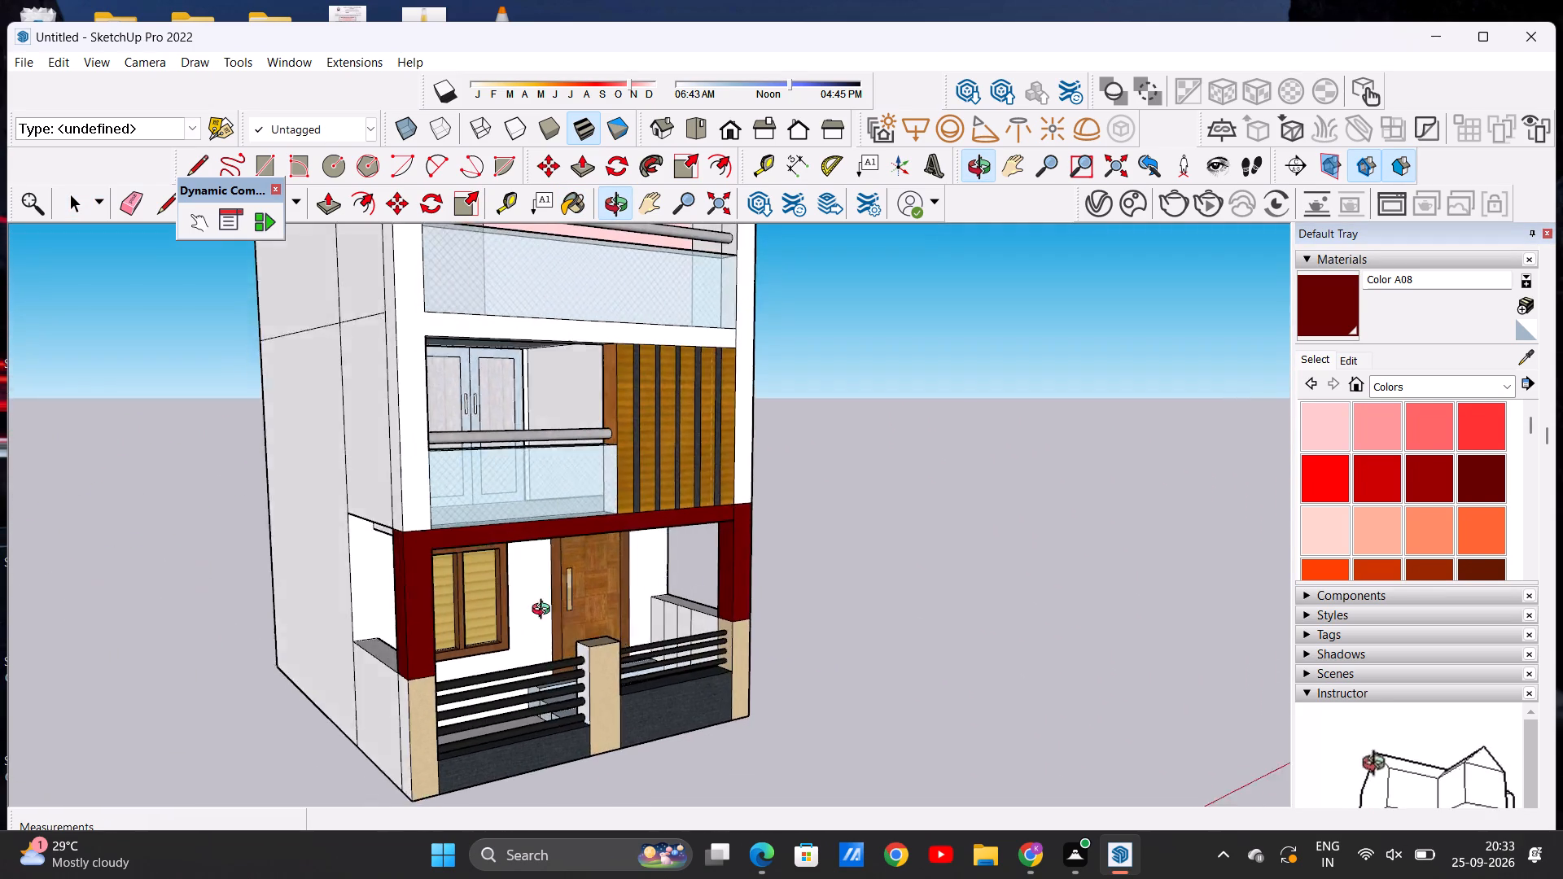
{"action": "middle_click_drag", "start_coordinate": [545, 611], "coordinate": [499, 609]}
{"action": "scroll", "coordinate": [400, 631], "scroll_direction": "down", "scroll_amount": 4}
{"action": "middle_click_drag", "start_coordinate": [699, 619], "coordinate": [470, 628]}
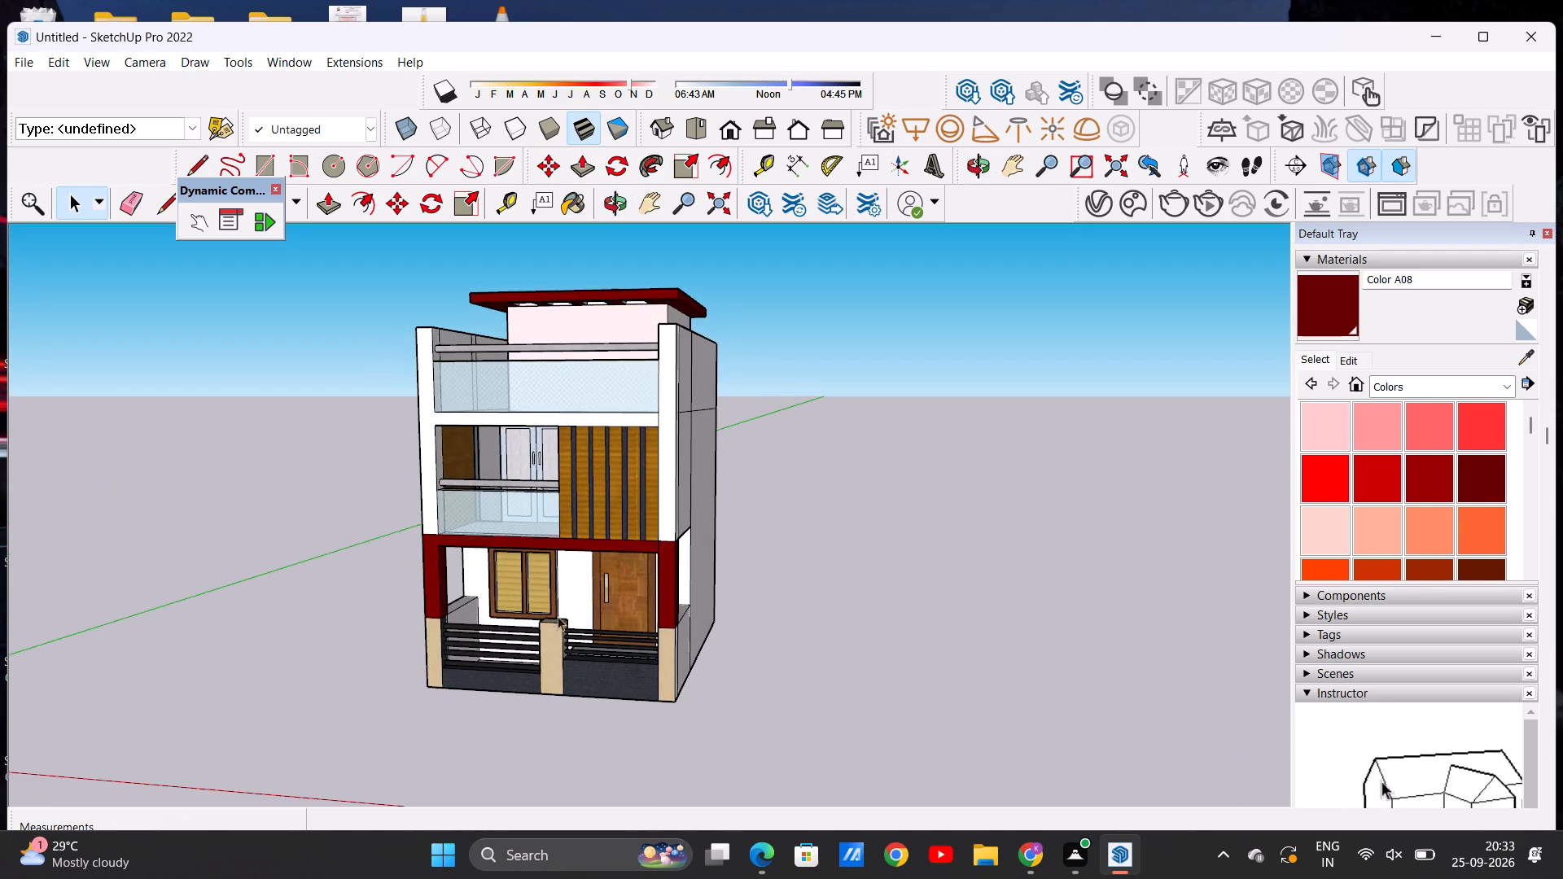
{"action": "middle_click_drag", "start_coordinate": [561, 616], "coordinate": [640, 602]}
{"action": "scroll", "coordinate": [602, 610], "scroll_direction": "down", "scroll_amount": 12}
{"action": "scroll", "coordinate": [532, 597], "scroll_direction": "up", "scroll_amount": 13}
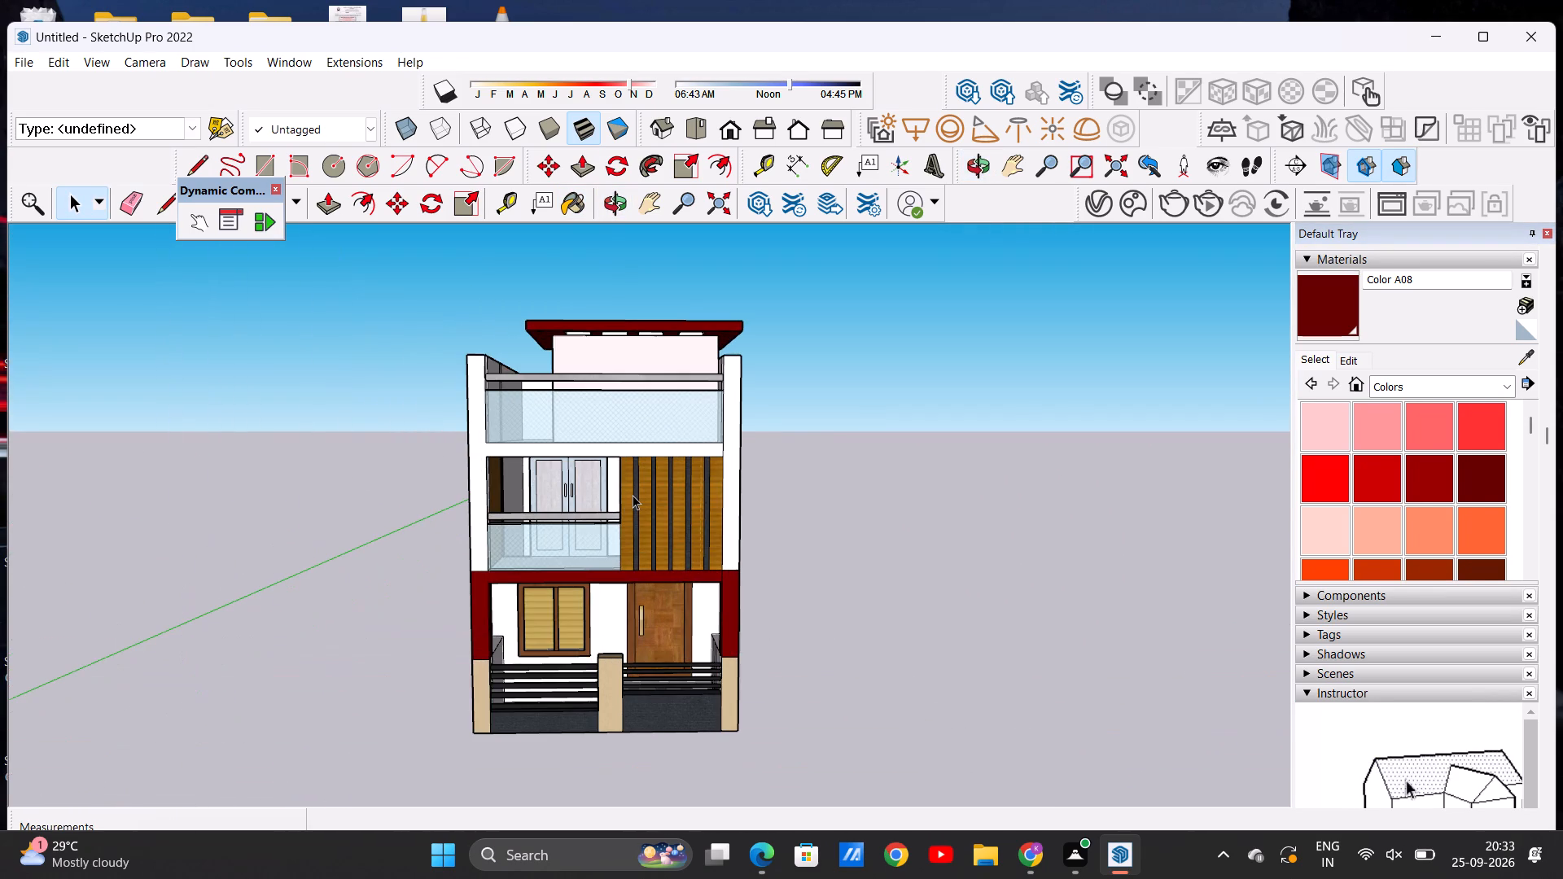
{"action": "scroll", "coordinate": [704, 479], "scroll_direction": "down", "scroll_amount": 1}
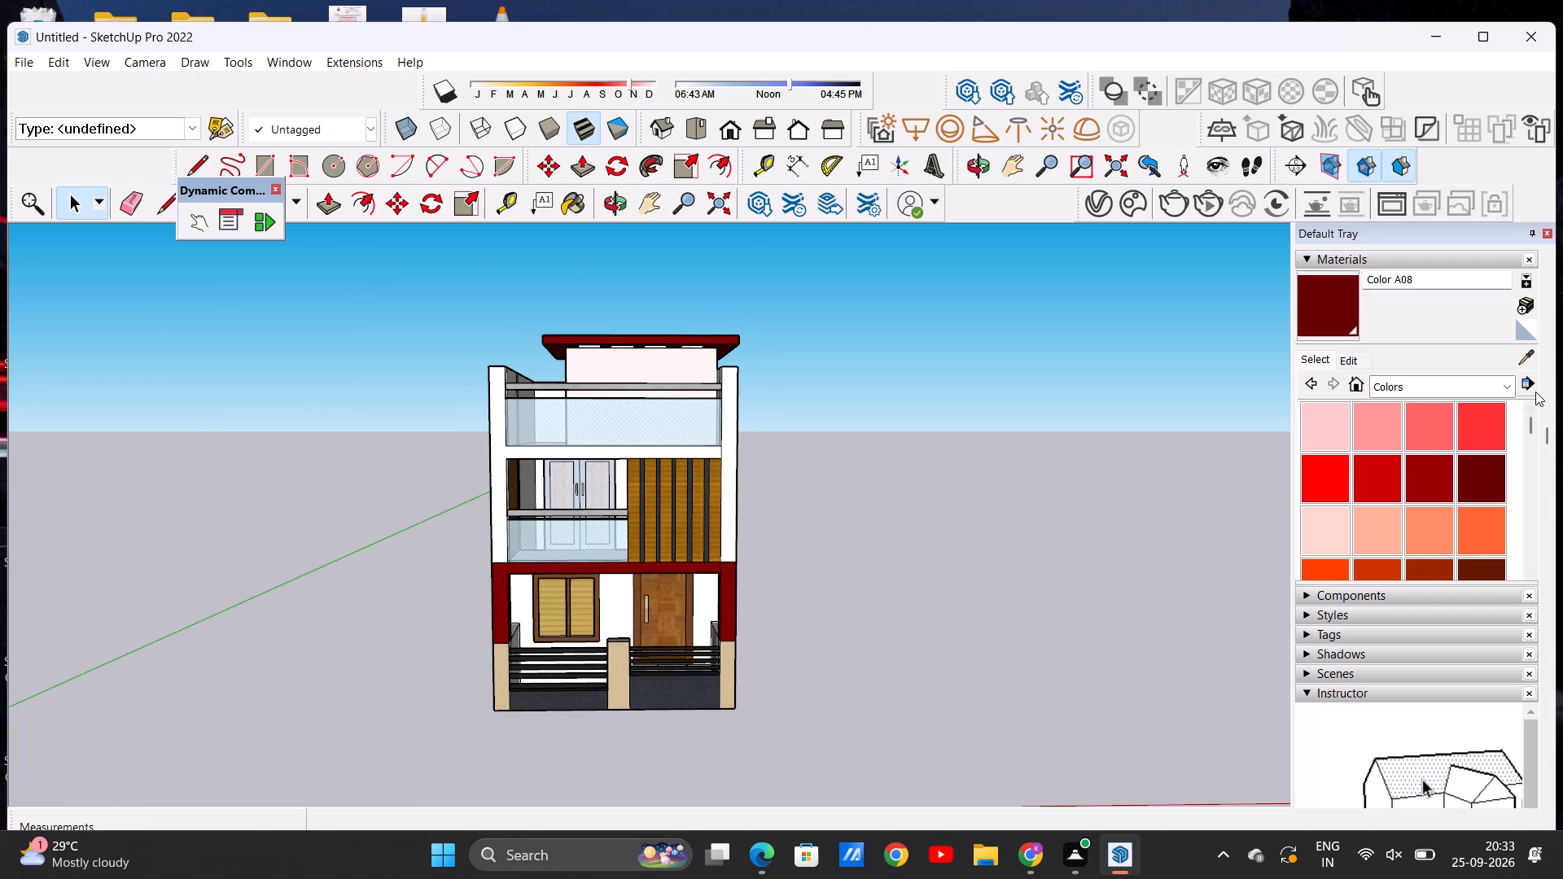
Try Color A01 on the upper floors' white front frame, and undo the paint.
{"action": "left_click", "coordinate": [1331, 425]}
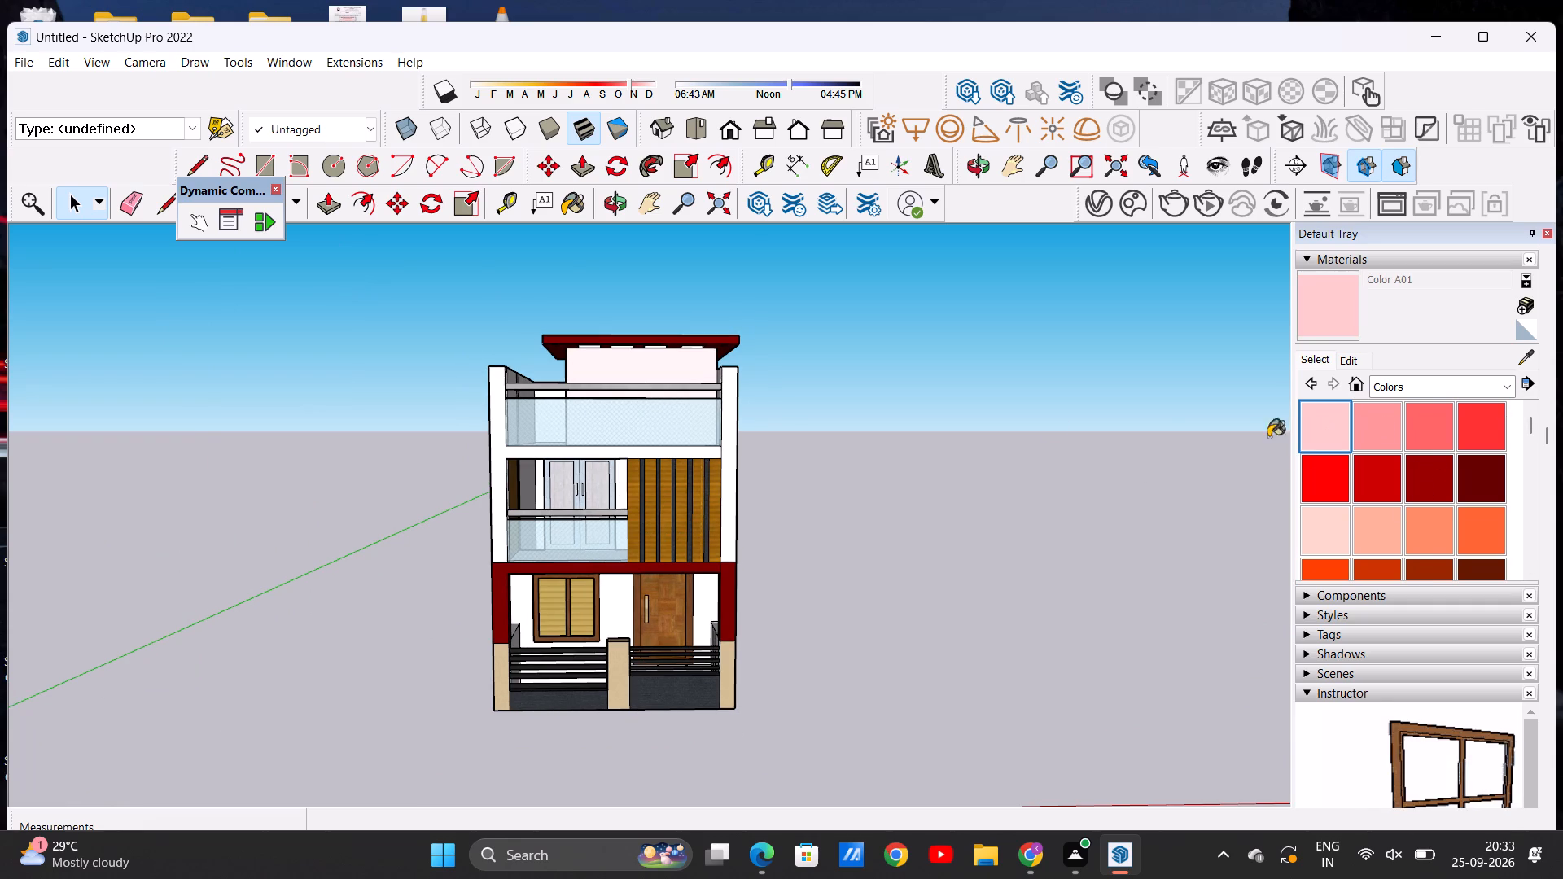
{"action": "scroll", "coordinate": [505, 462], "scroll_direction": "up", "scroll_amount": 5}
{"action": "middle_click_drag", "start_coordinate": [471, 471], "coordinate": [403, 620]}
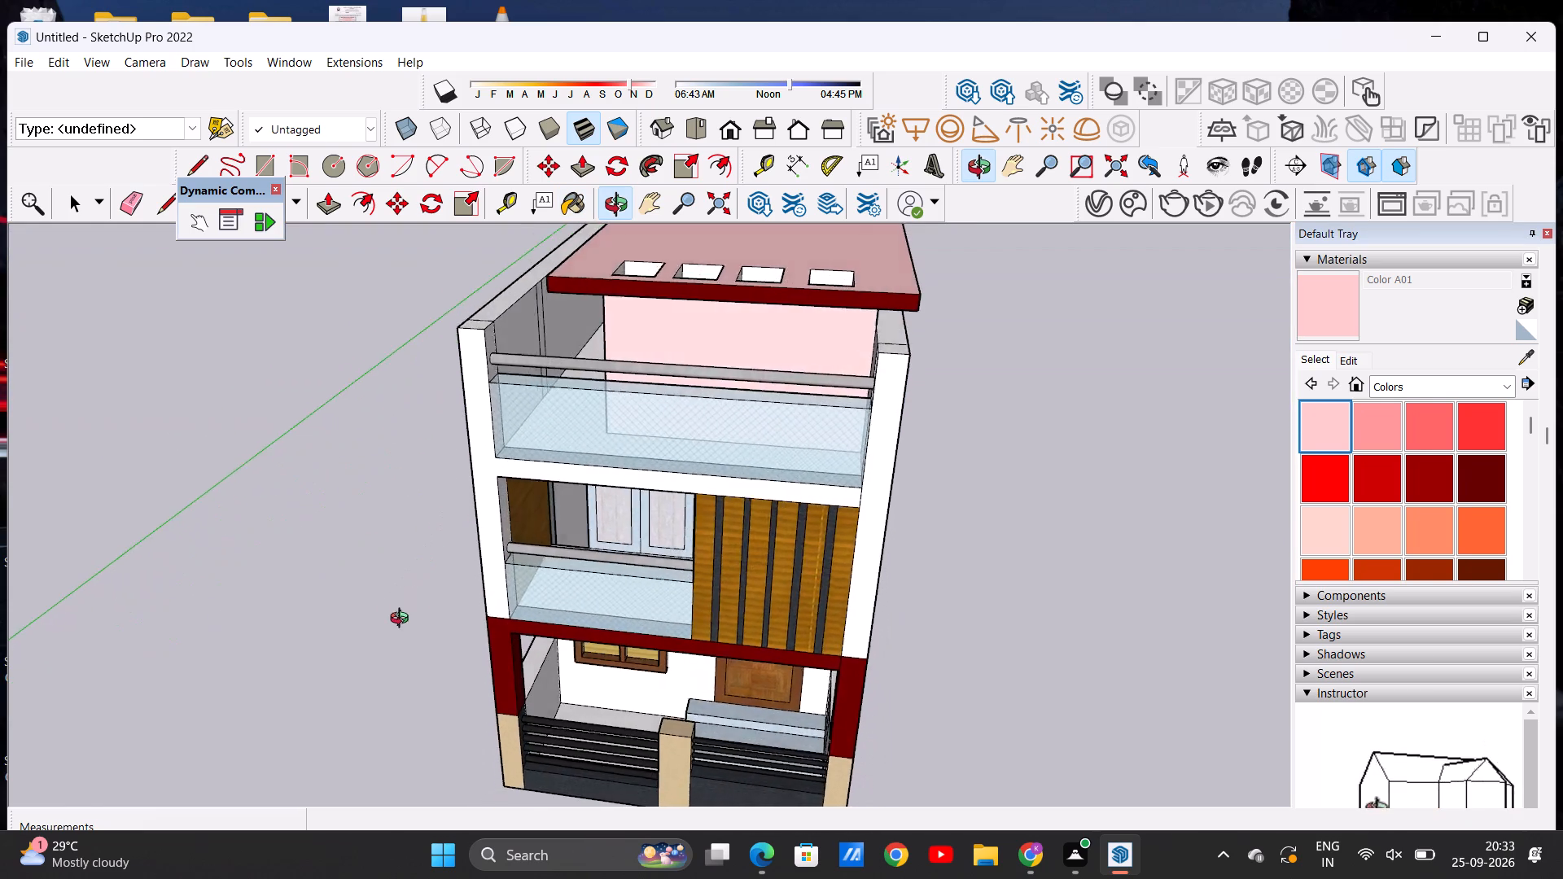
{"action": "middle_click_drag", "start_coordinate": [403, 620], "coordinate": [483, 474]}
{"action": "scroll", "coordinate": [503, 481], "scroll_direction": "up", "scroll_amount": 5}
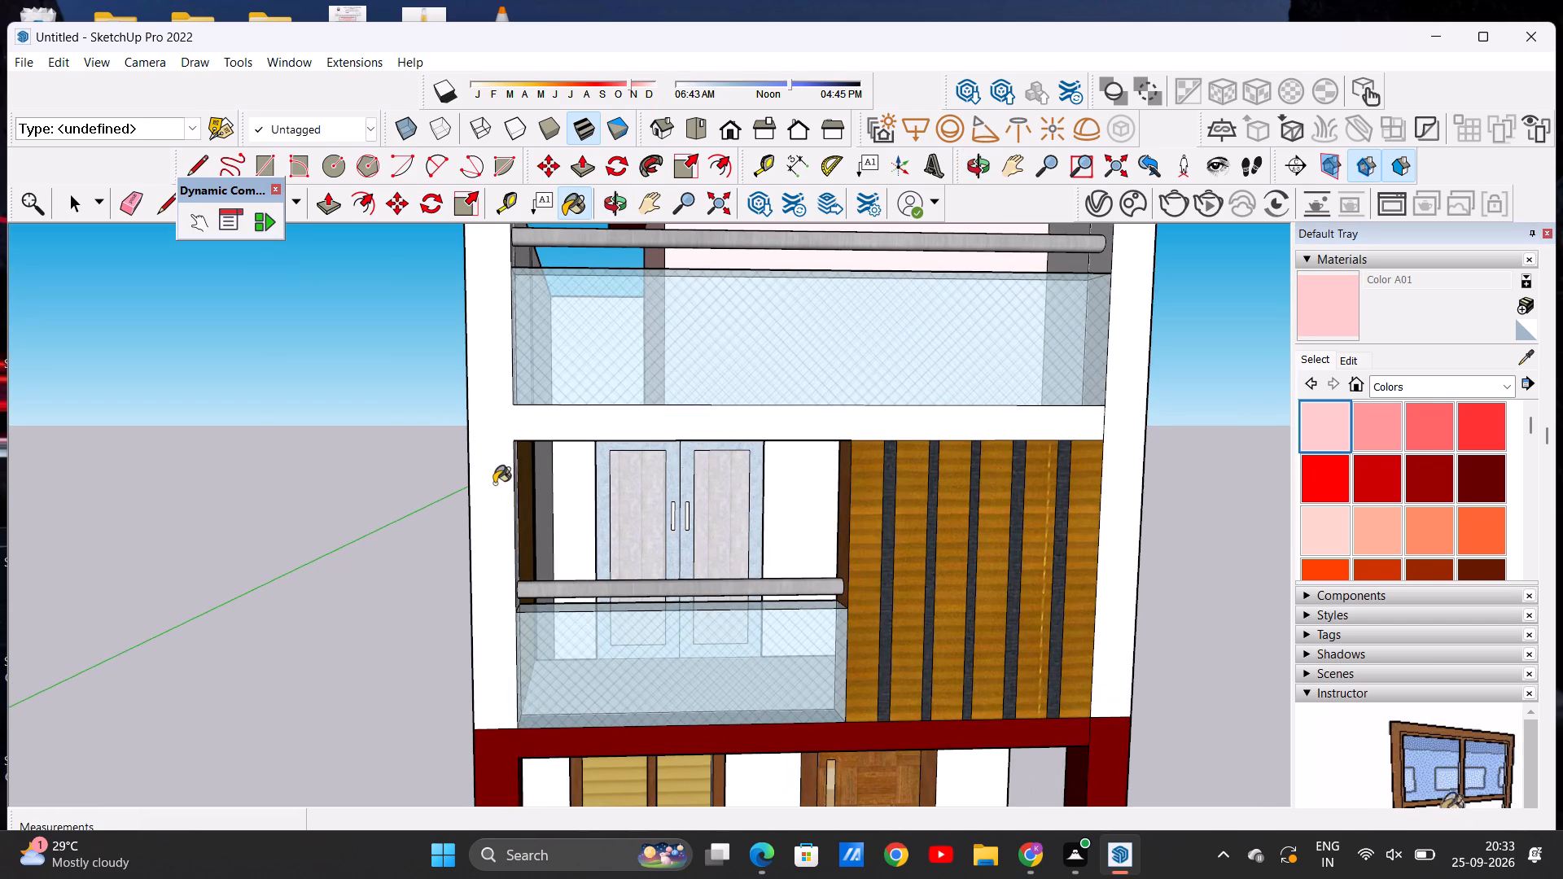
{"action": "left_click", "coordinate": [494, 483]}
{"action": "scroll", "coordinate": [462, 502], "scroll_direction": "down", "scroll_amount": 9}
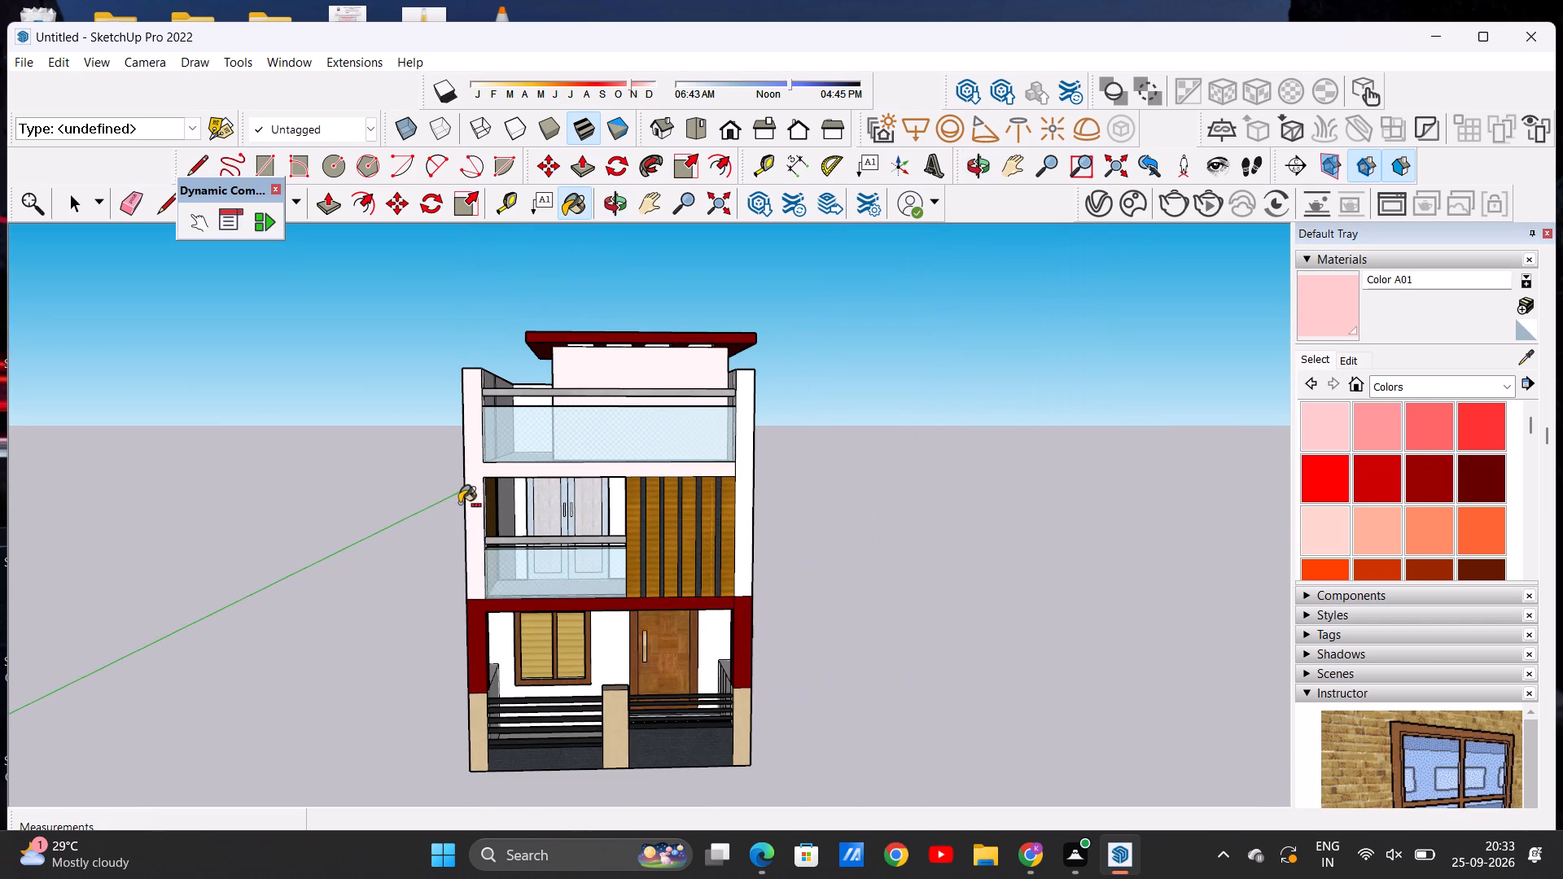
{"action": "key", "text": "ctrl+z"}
Examine the upper floors' frame and the roof from above and from both sides of the house.
{"action": "middle_click_drag", "start_coordinate": [500, 494], "coordinate": [264, 591]}
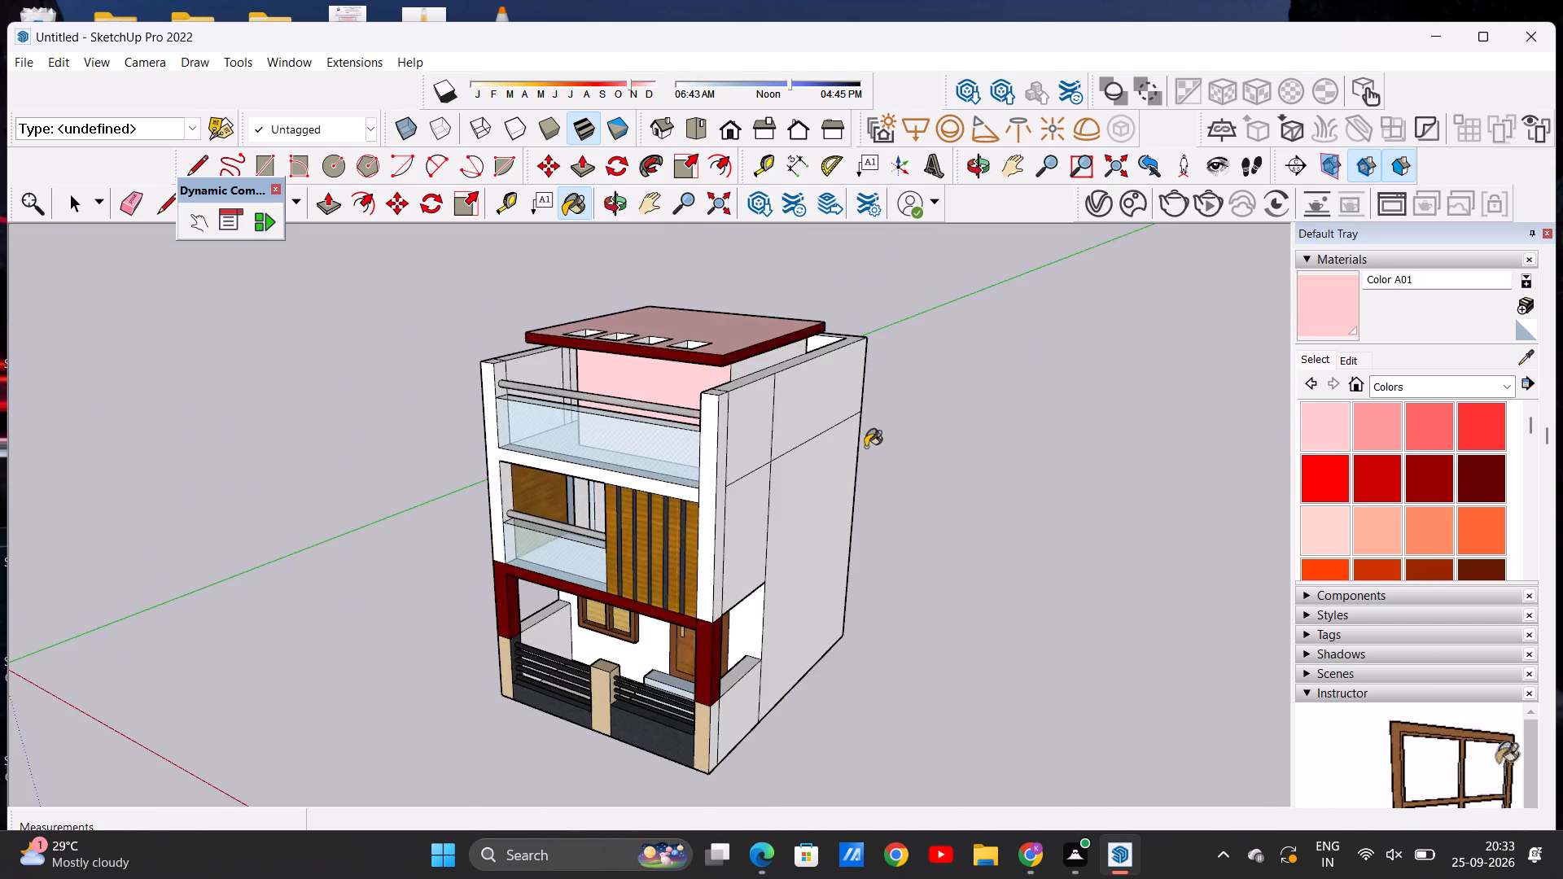
{"action": "scroll", "coordinate": [865, 448], "scroll_direction": "up", "scroll_amount": 6}
{"action": "middle_click_drag", "start_coordinate": [584, 576], "coordinate": [808, 539]}
{"action": "scroll", "coordinate": [816, 488], "scroll_direction": "down", "scroll_amount": 6}
{"action": "scroll", "coordinate": [830, 450], "scroll_direction": "up", "scroll_amount": 1}
{"action": "scroll", "coordinate": [830, 450], "scroll_direction": "down", "scroll_amount": 2}
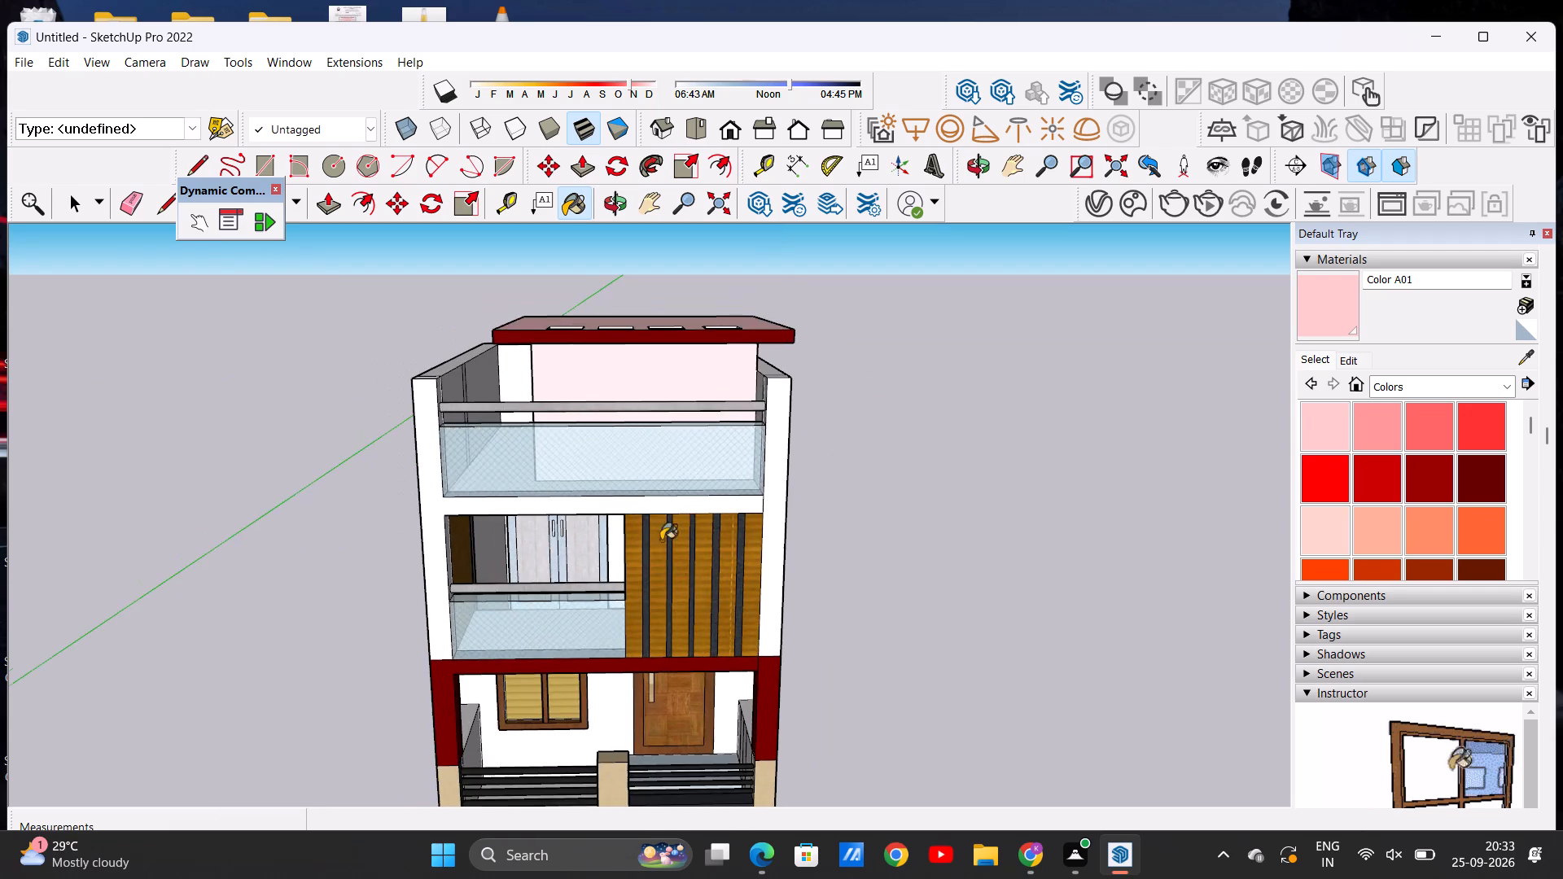
{"action": "middle_click_drag", "start_coordinate": [340, 593], "coordinate": [541, 698]}
{"action": "middle_click_drag", "start_coordinate": [527, 664], "coordinate": [457, 608]}
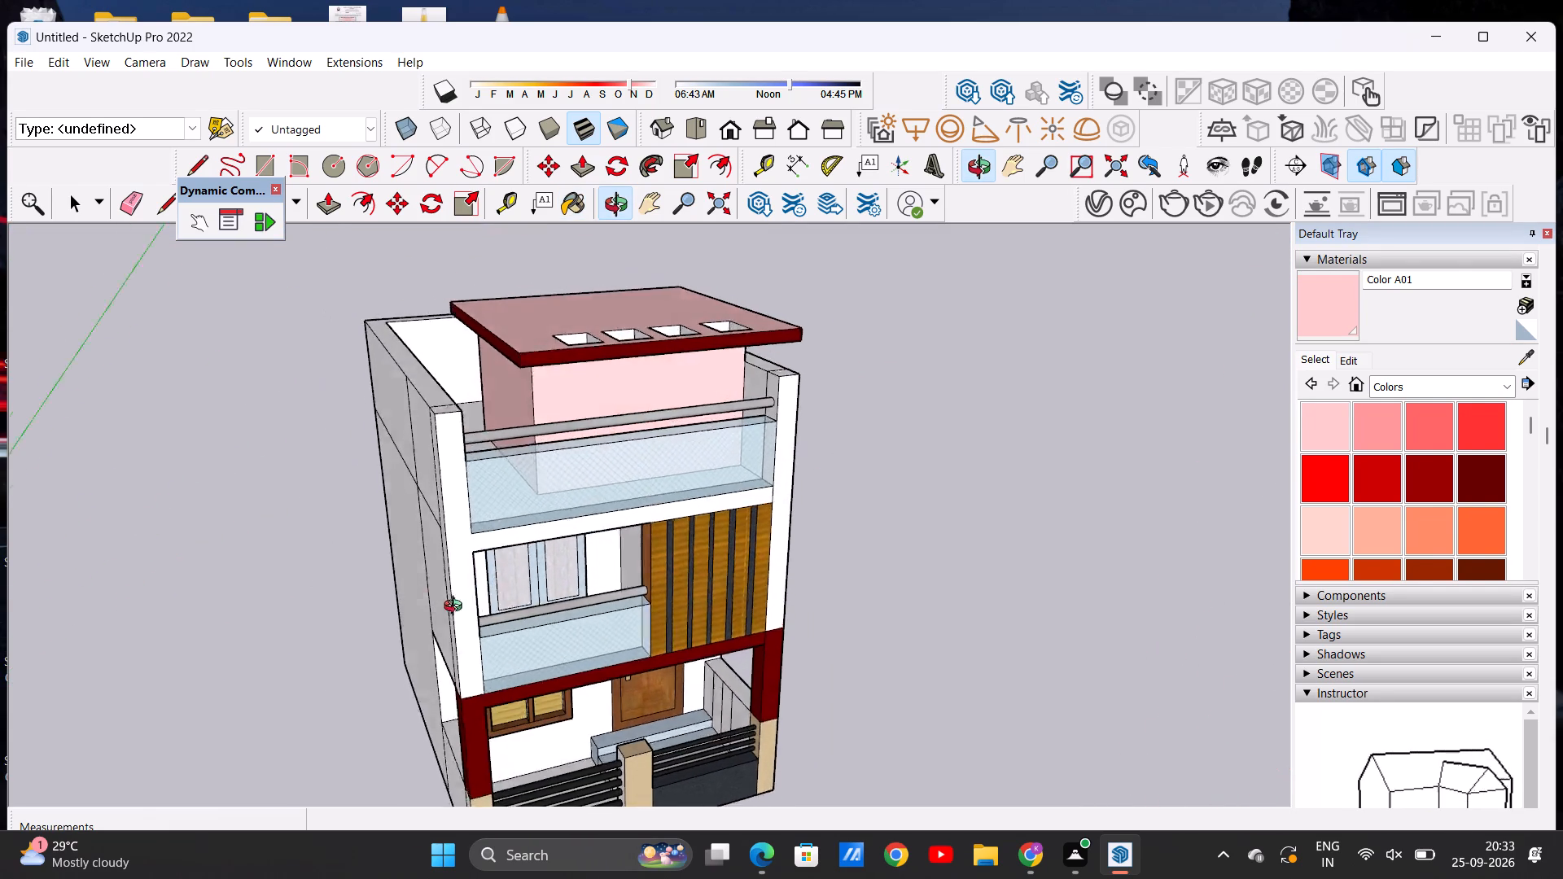
{"action": "middle_click_drag", "start_coordinate": [457, 608], "coordinate": [404, 639]}
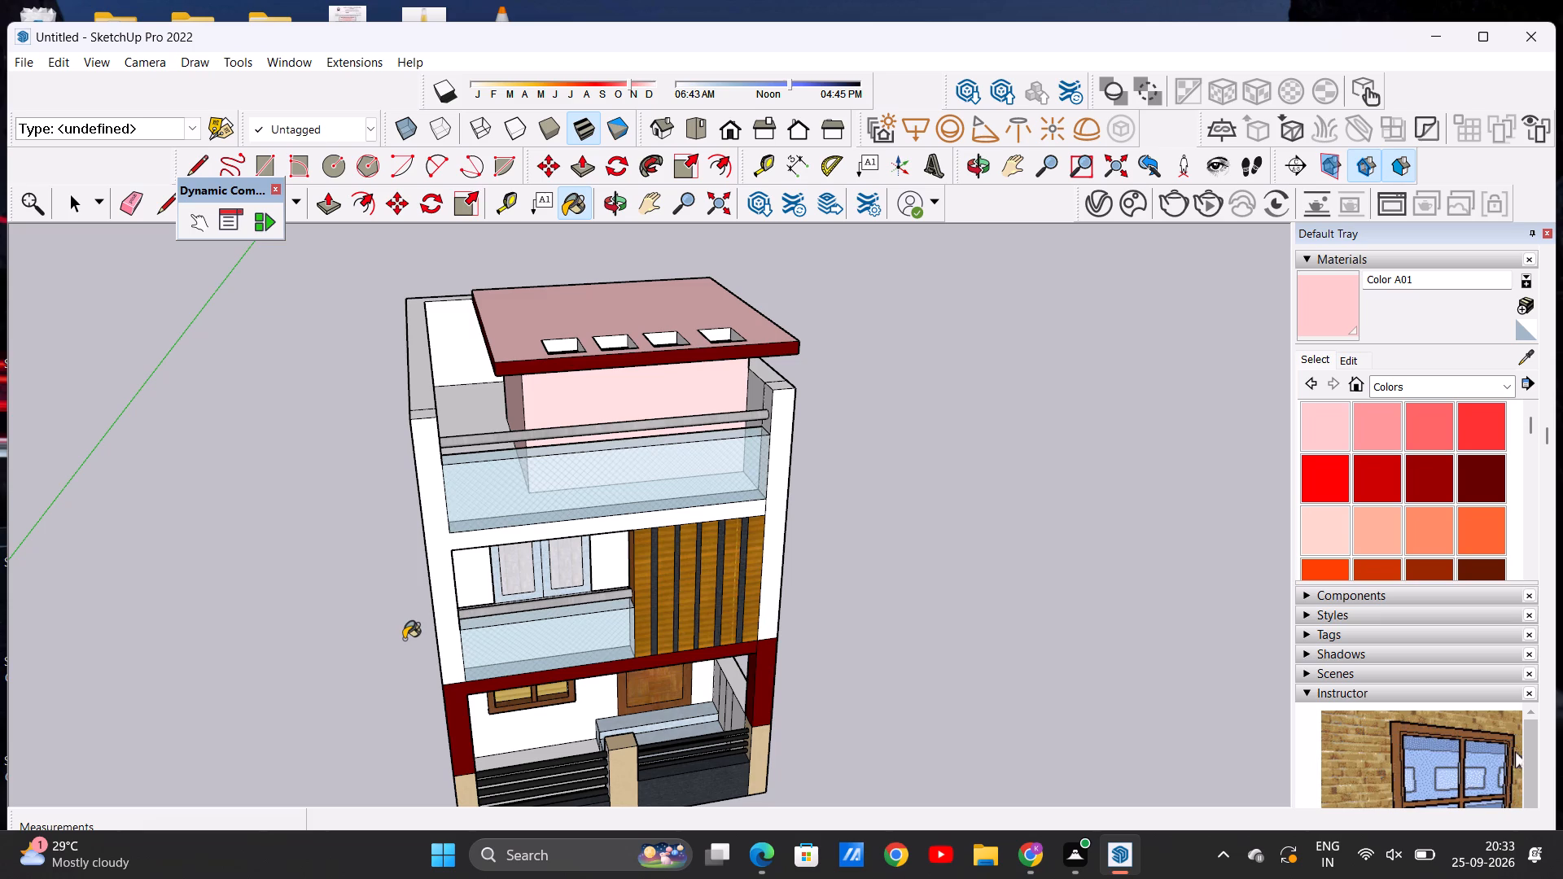
Paint the upper floors' front frame, including the horizontal beam and both side pillars, with Color B02.
{"action": "left_click", "coordinate": [1365, 534]}
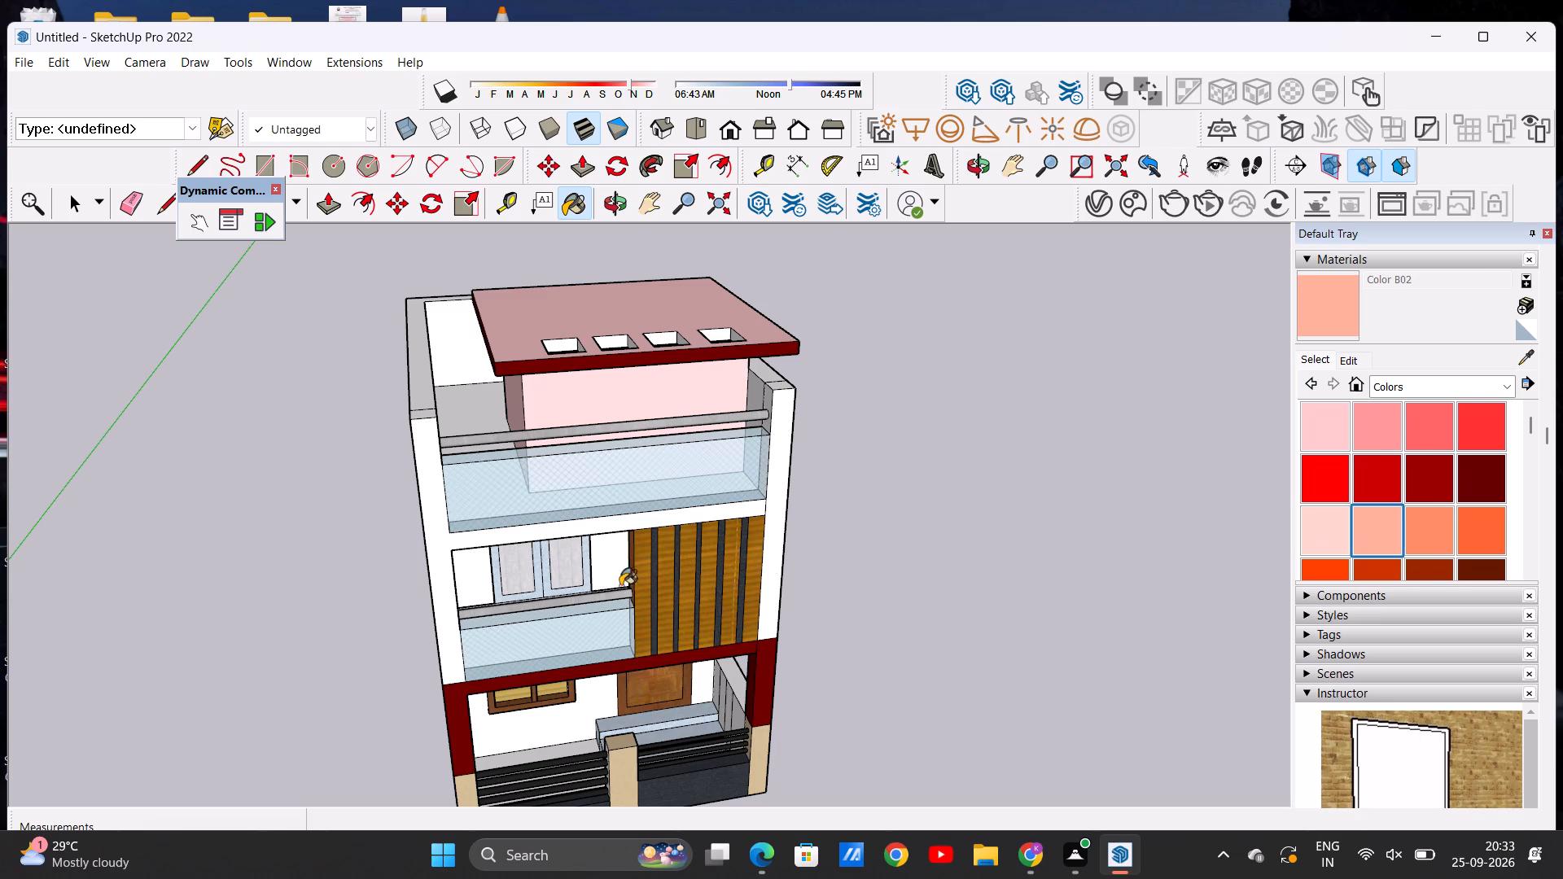
{"action": "left_click", "coordinate": [436, 575]}
{"action": "scroll", "coordinate": [569, 623], "scroll_direction": "down", "scroll_amount": 1}
{"action": "middle_click_drag", "start_coordinate": [572, 631], "coordinate": [468, 523]}
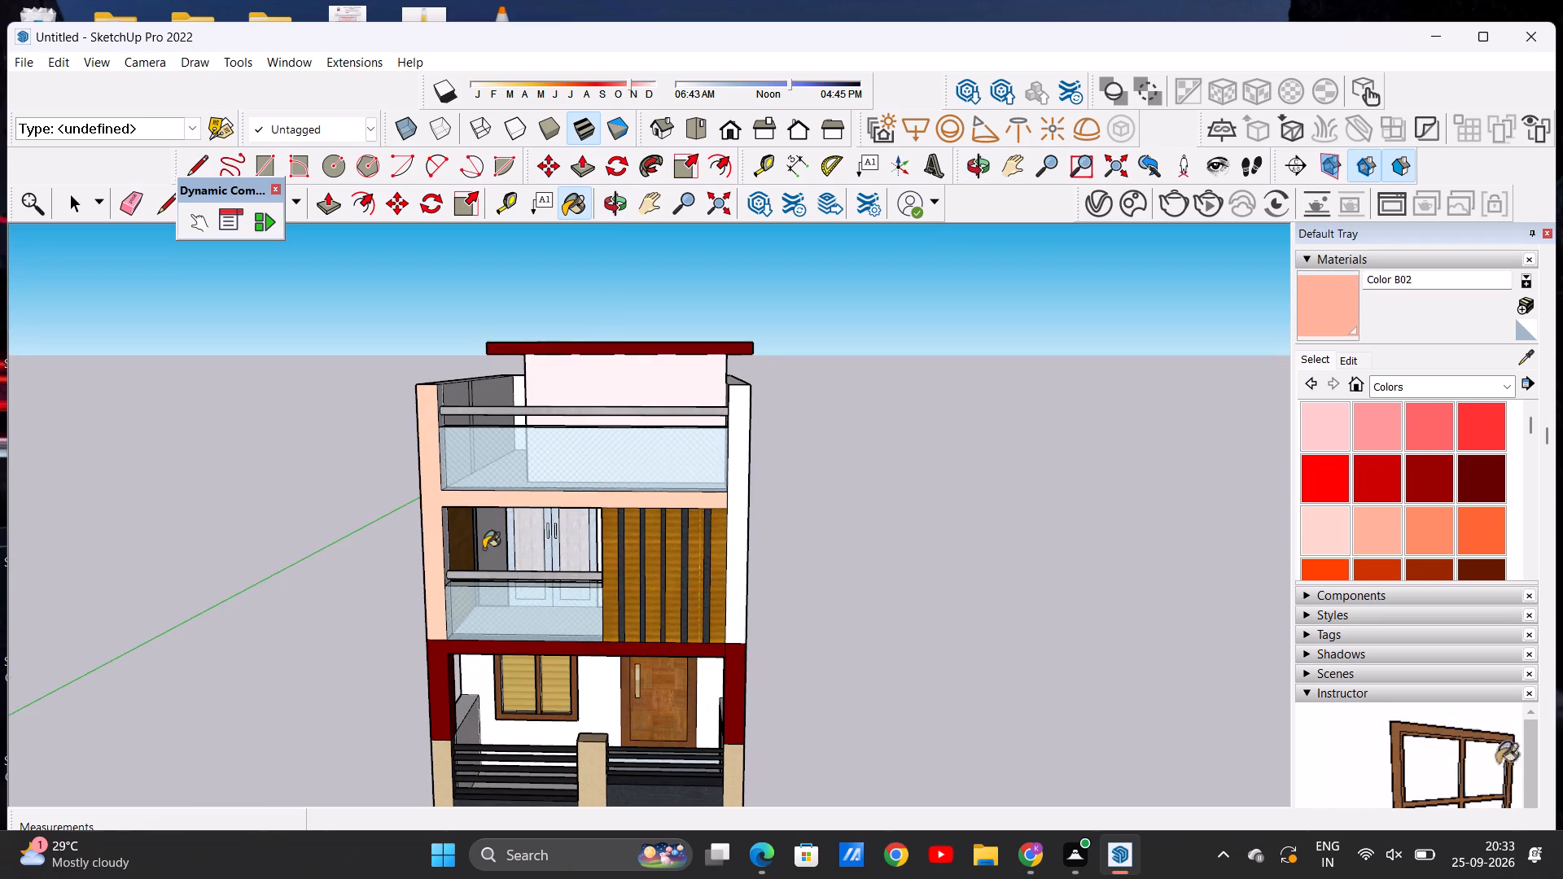
{"action": "left_click", "coordinate": [738, 553]}
{"action": "scroll", "coordinate": [729, 553], "scroll_direction": "down", "scroll_amount": 5}
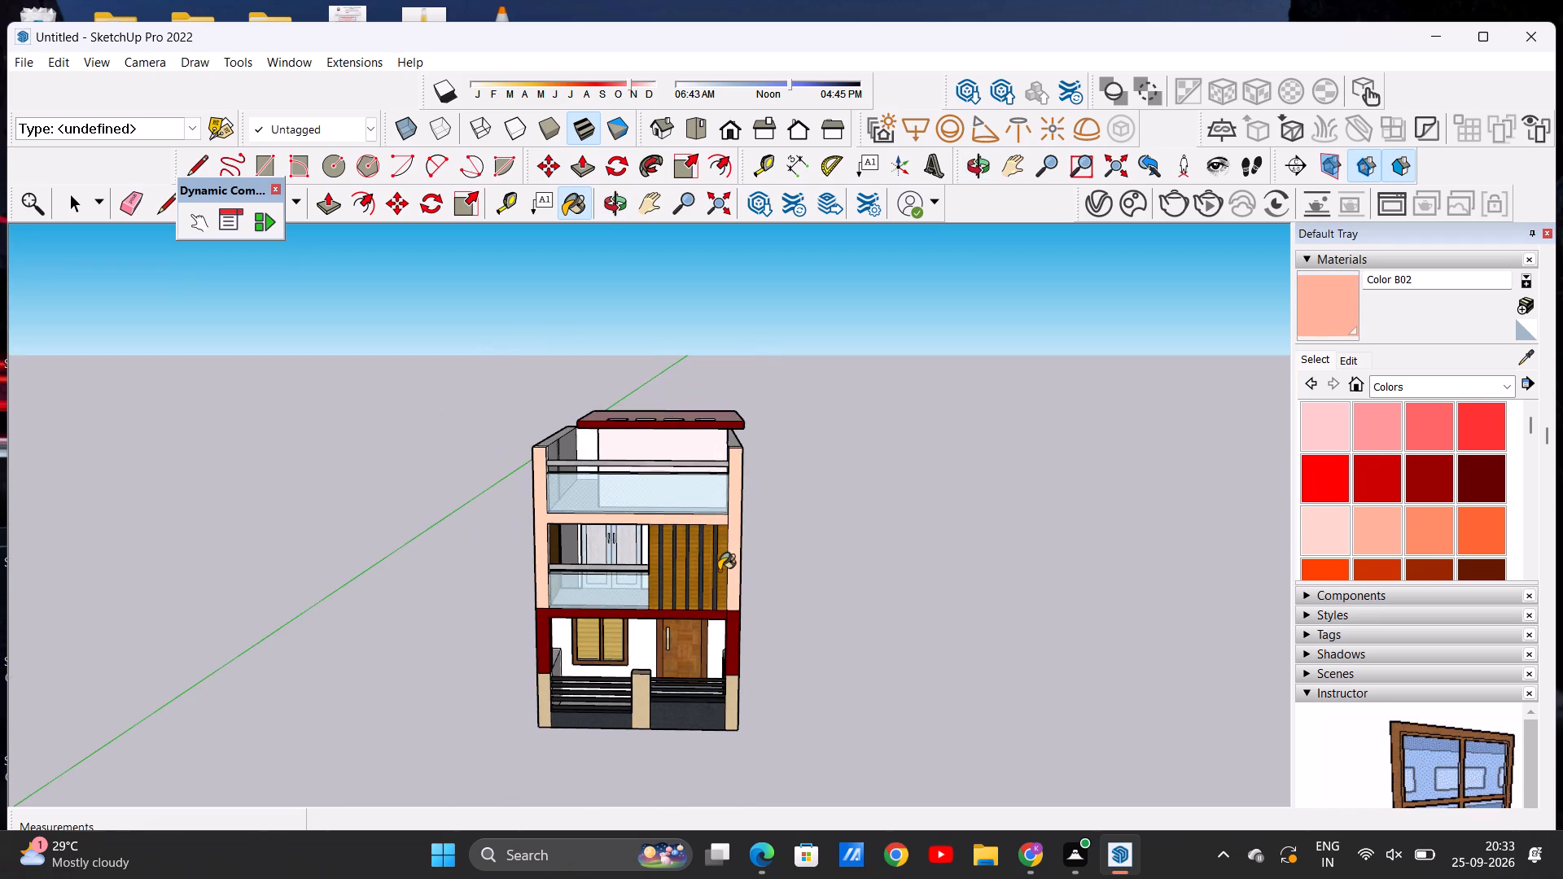
Paint the top faces of both front pillars beside the roof terrace with Color B02.
{"action": "scroll", "coordinate": [717, 581], "scroll_direction": "up", "scroll_amount": 4}
{"action": "middle_click_drag", "start_coordinate": [748, 536], "coordinate": [740, 745]}
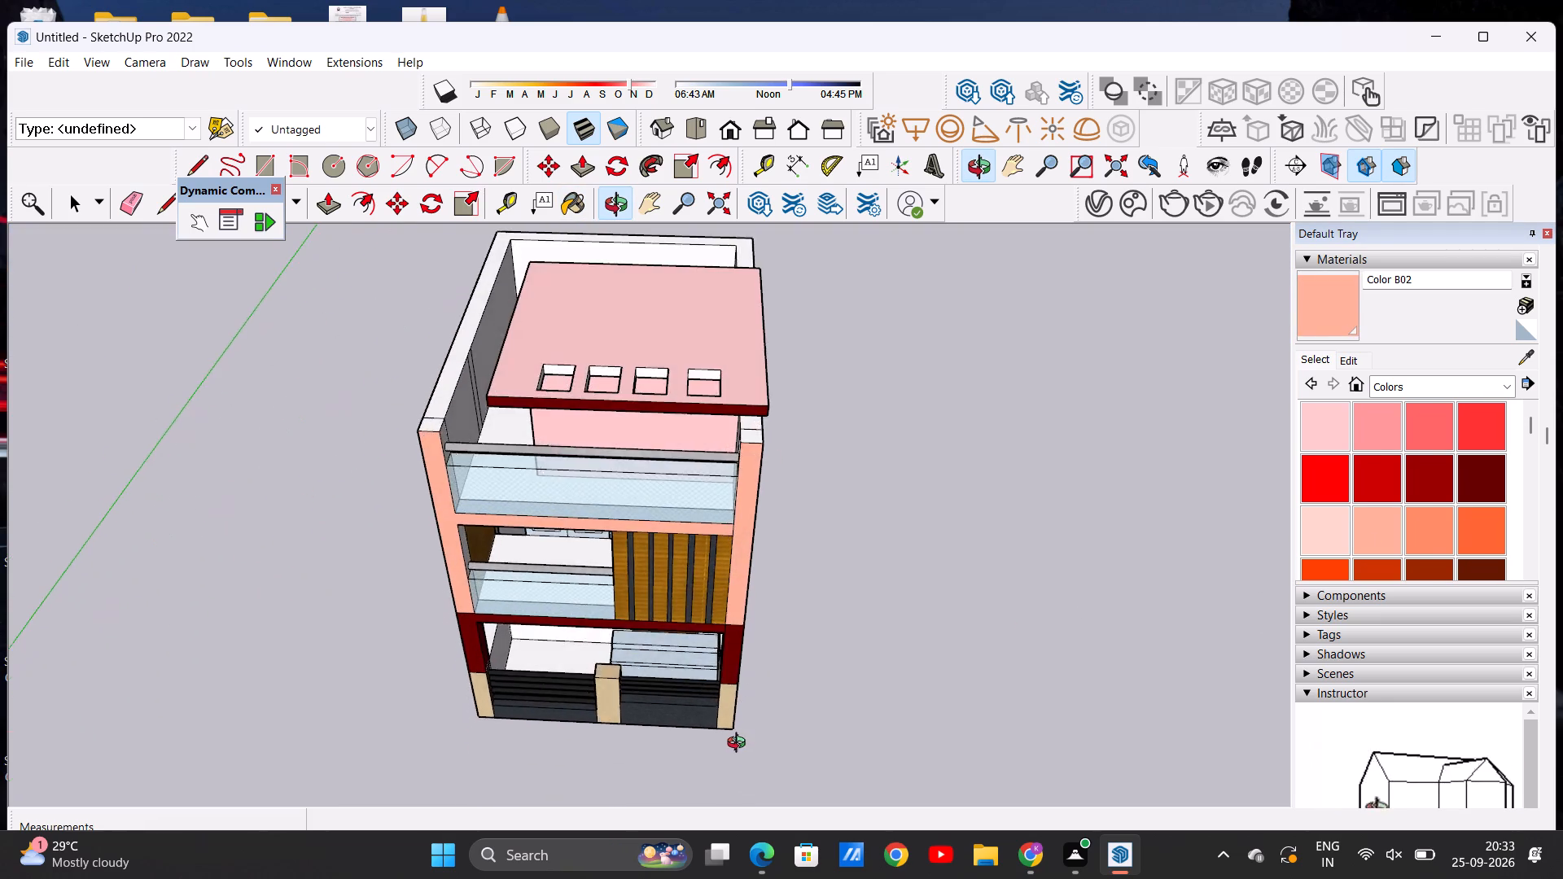
{"action": "middle_click_drag", "start_coordinate": [740, 745], "coordinate": [780, 607]}
{"action": "scroll", "coordinate": [760, 561], "scroll_direction": "down", "scroll_amount": 6}
{"action": "middle_click_drag", "start_coordinate": [667, 572], "coordinate": [655, 737]}
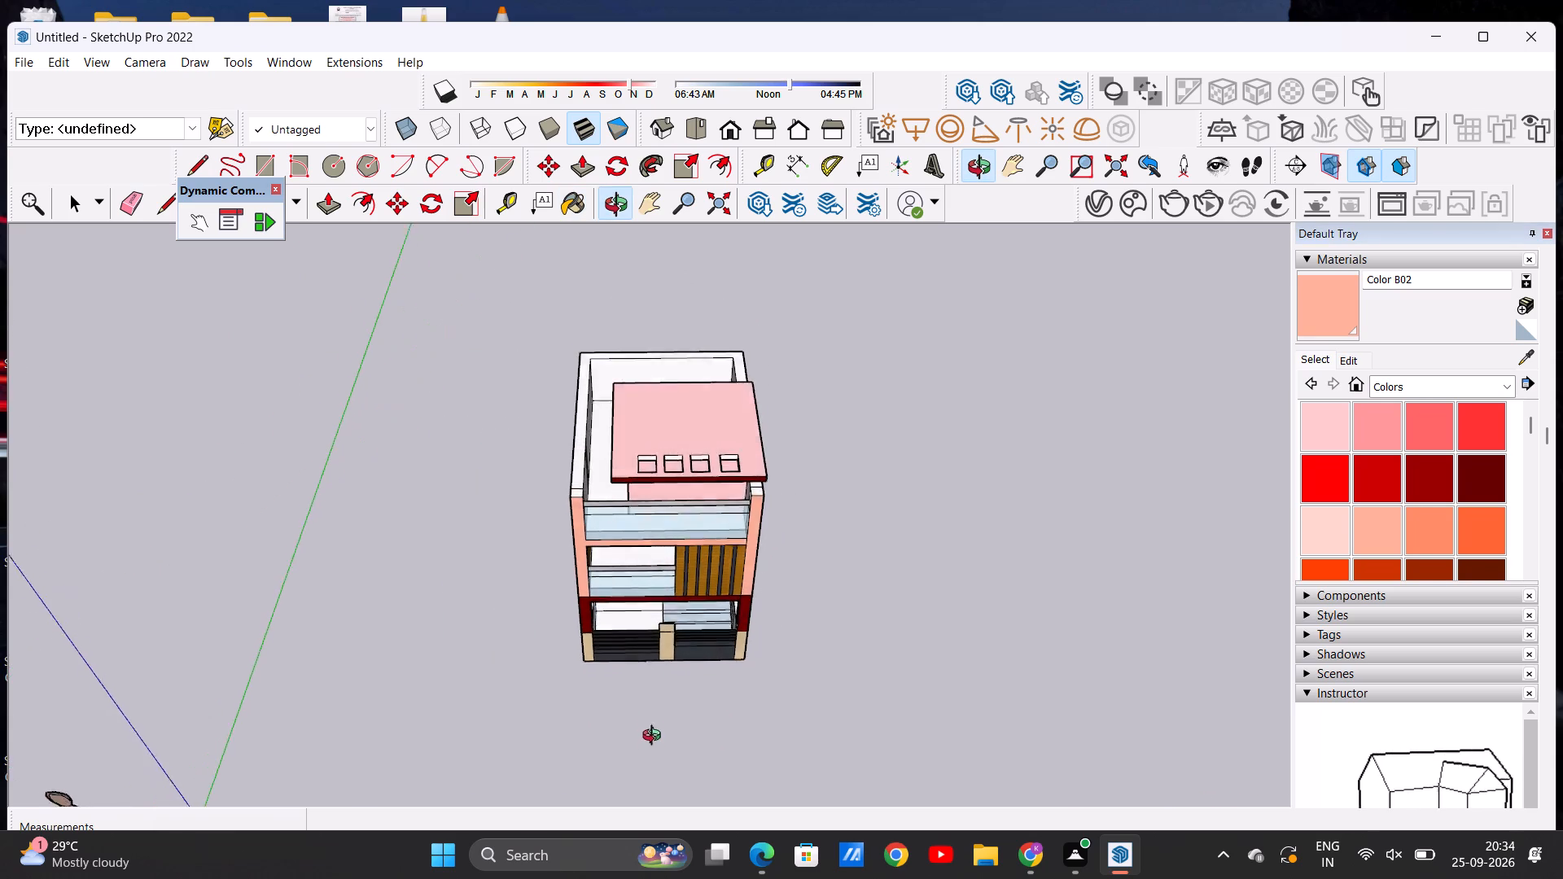
{"action": "middle_click_drag", "start_coordinate": [655, 737], "coordinate": [651, 756]}
{"action": "scroll", "coordinate": [594, 525], "scroll_direction": "up", "scroll_amount": 6}
{"action": "middle_click_drag", "start_coordinate": [588, 530], "coordinate": [601, 590]}
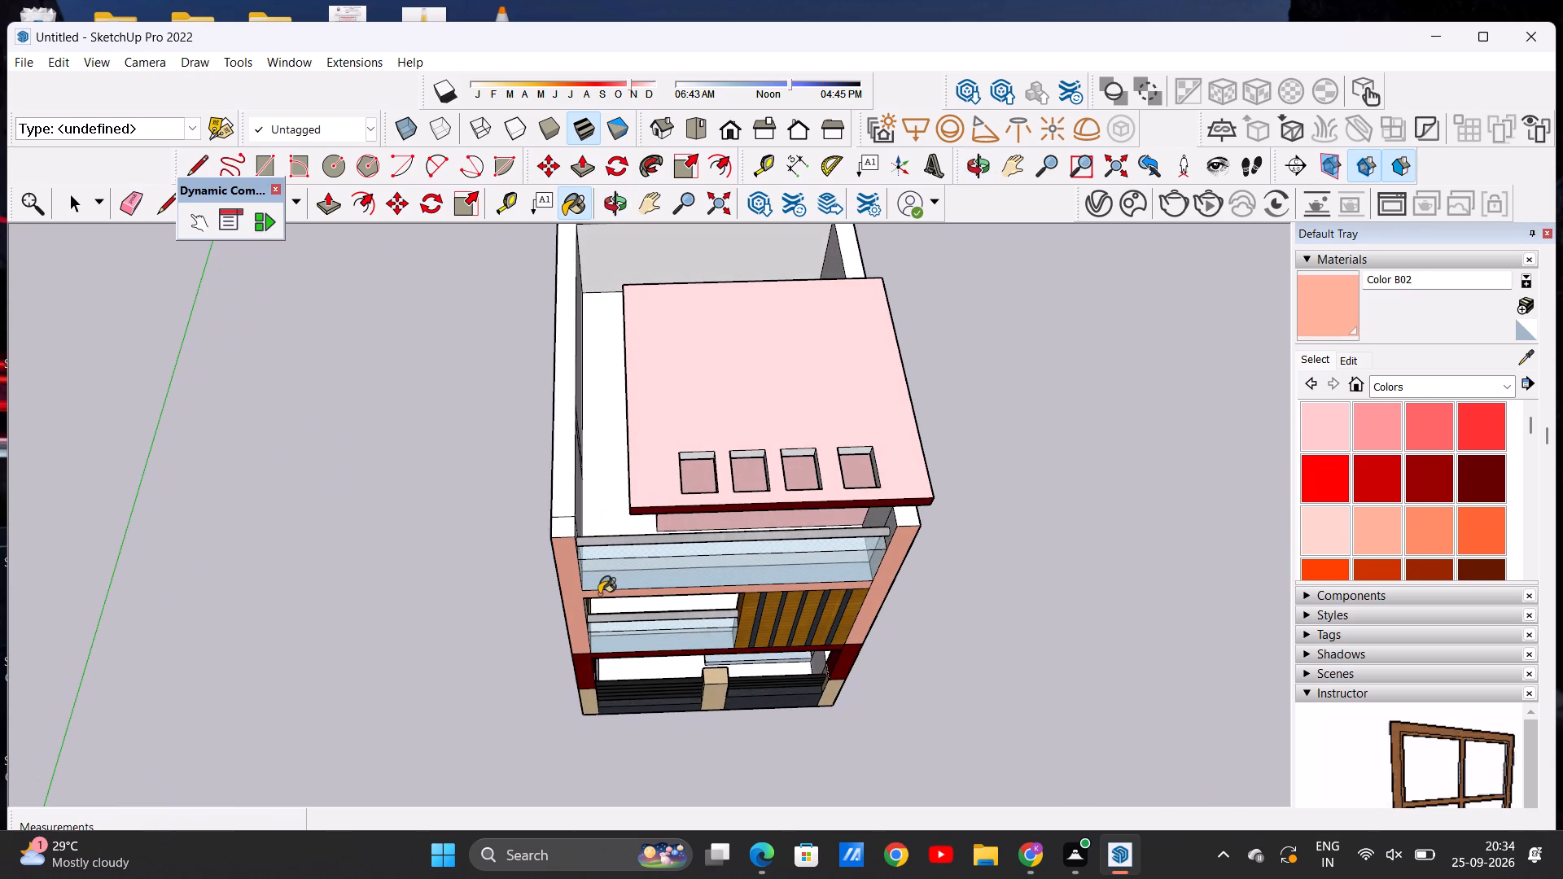
{"action": "scroll", "coordinate": [555, 528], "scroll_direction": "up", "scroll_amount": 5}
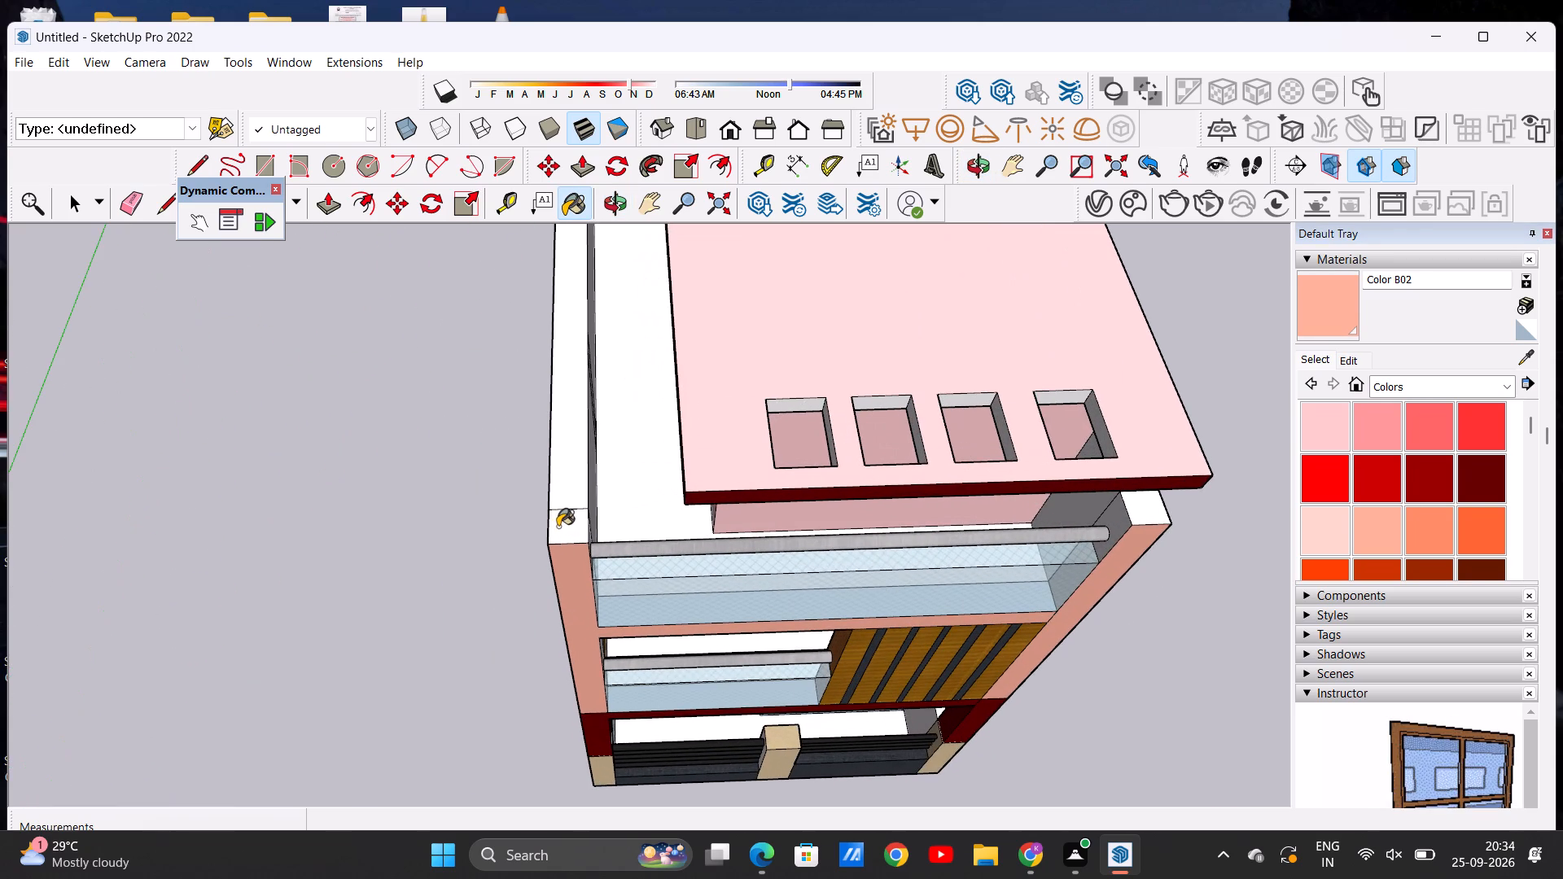
{"action": "left_click", "coordinate": [560, 527]}
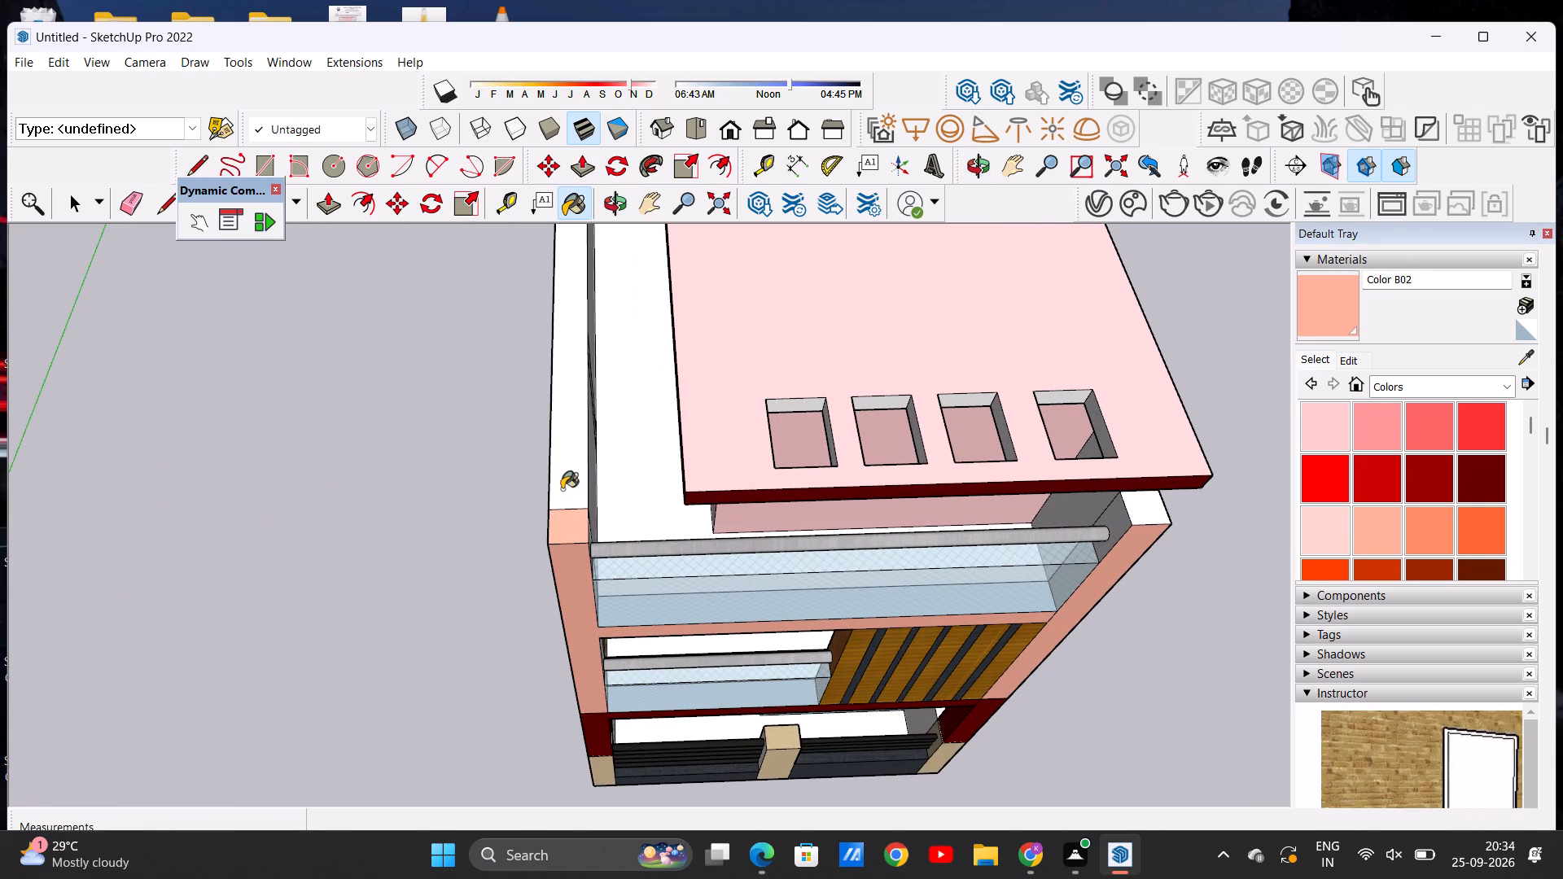
{"action": "left_click", "coordinate": [1145, 510]}
Examine the painted facade and the pillars' sides from above, the front and both sides of the house.
{"action": "scroll", "coordinate": [892, 486], "scroll_direction": "down", "scroll_amount": 6}
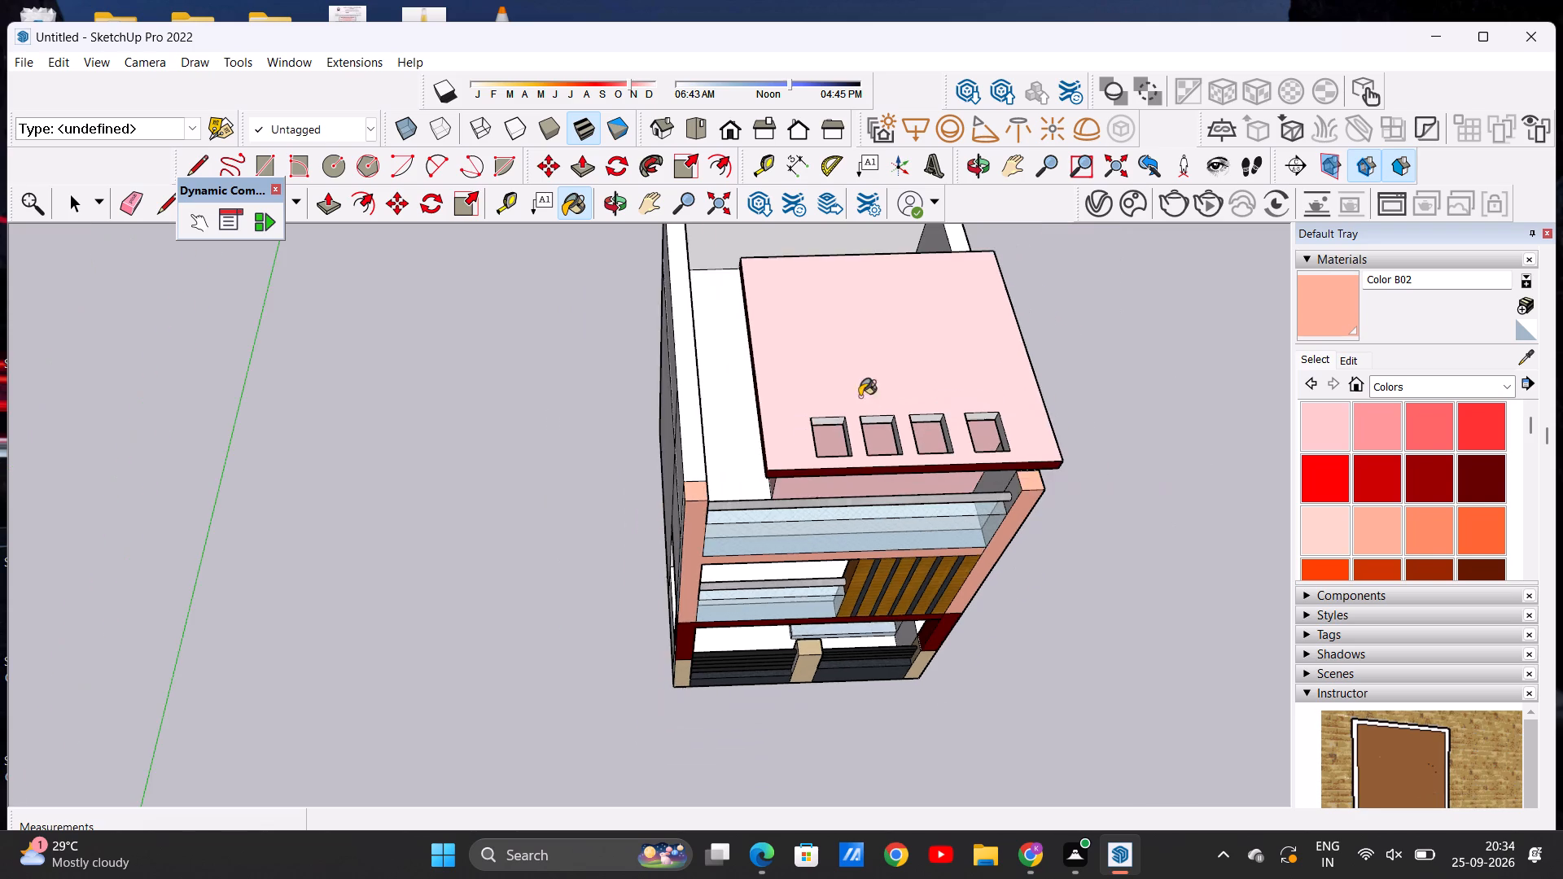
{"action": "middle_click_drag", "start_coordinate": [937, 669], "coordinate": [777, 347]}
{"action": "scroll", "coordinate": [970, 422], "scroll_direction": "down", "scroll_amount": 4}
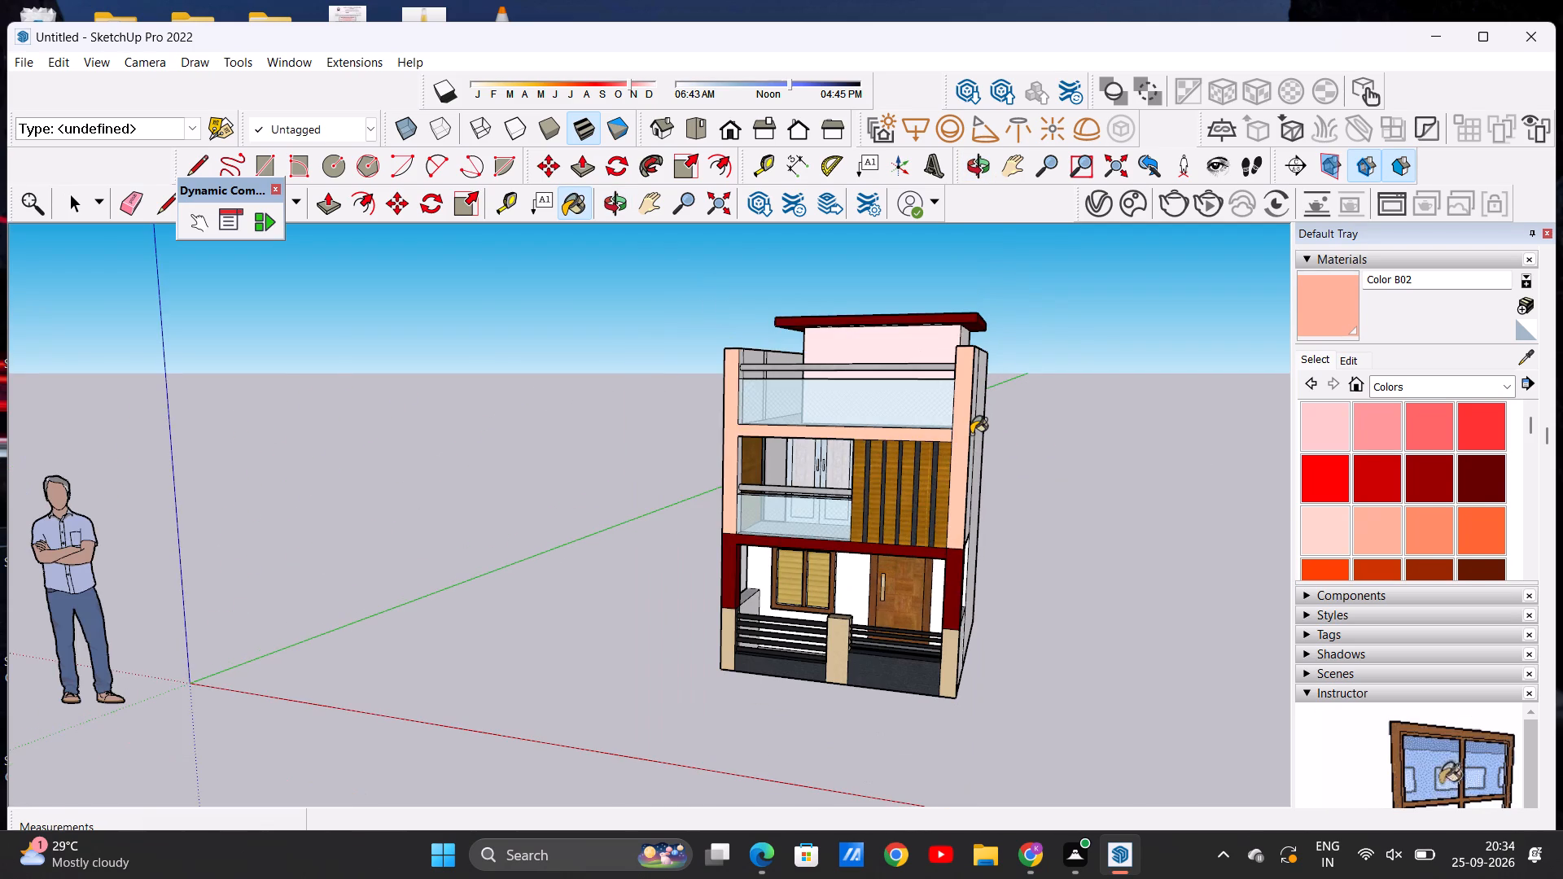
{"action": "scroll", "coordinate": [887, 491], "scroll_direction": "down", "scroll_amount": 3}
{"action": "middle_click_drag", "start_coordinate": [928, 534], "coordinate": [1027, 575]}
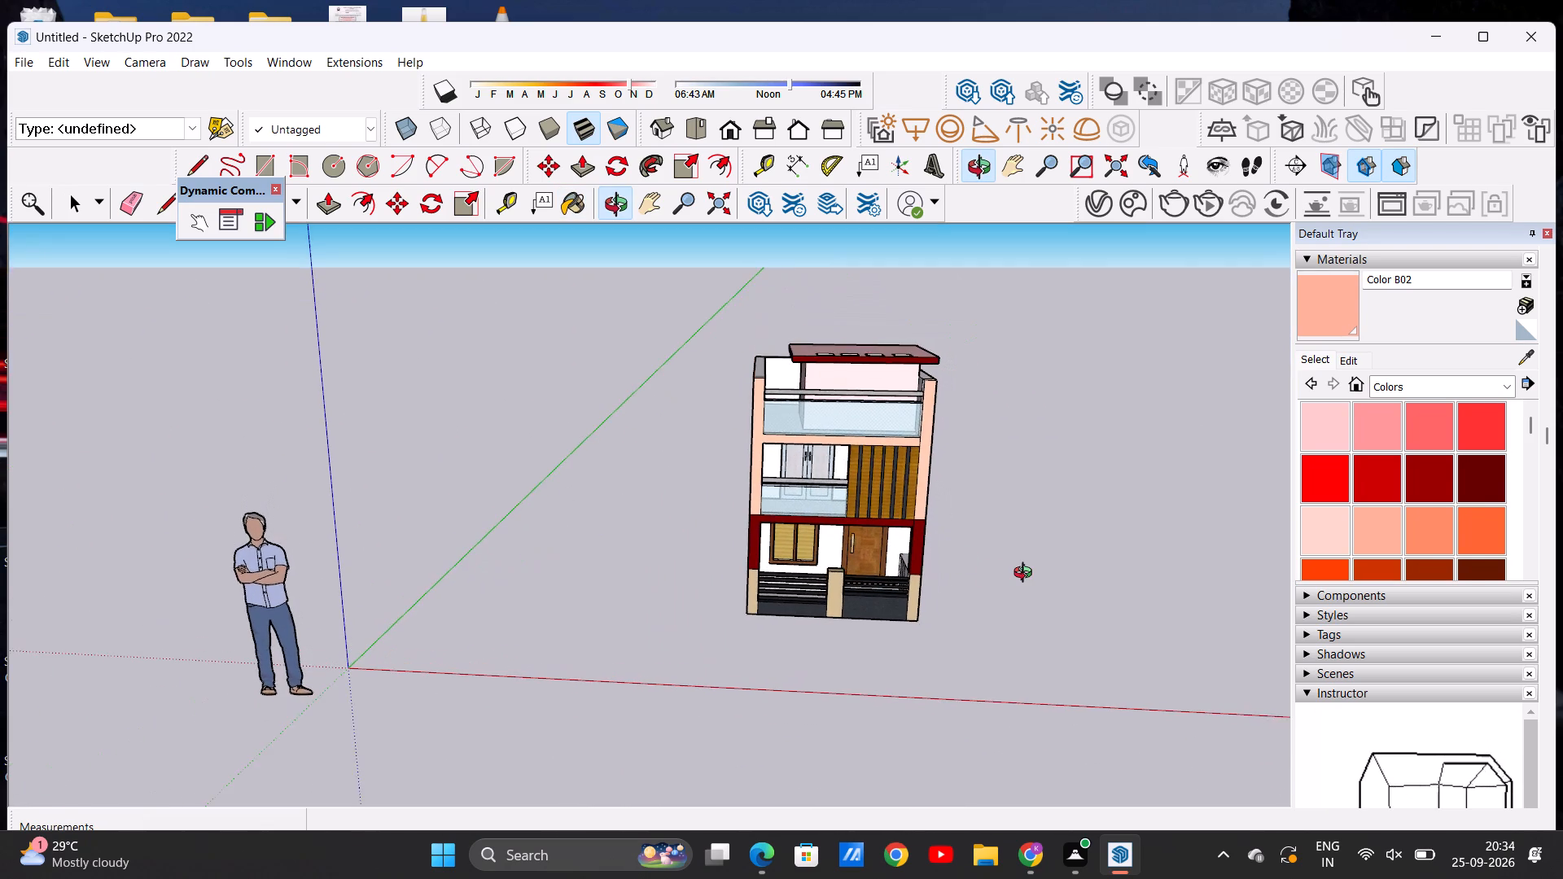
{"action": "middle_click_drag", "start_coordinate": [1027, 575], "coordinate": [1027, 589]}
{"action": "scroll", "coordinate": [762, 575], "scroll_direction": "up", "scroll_amount": 7}
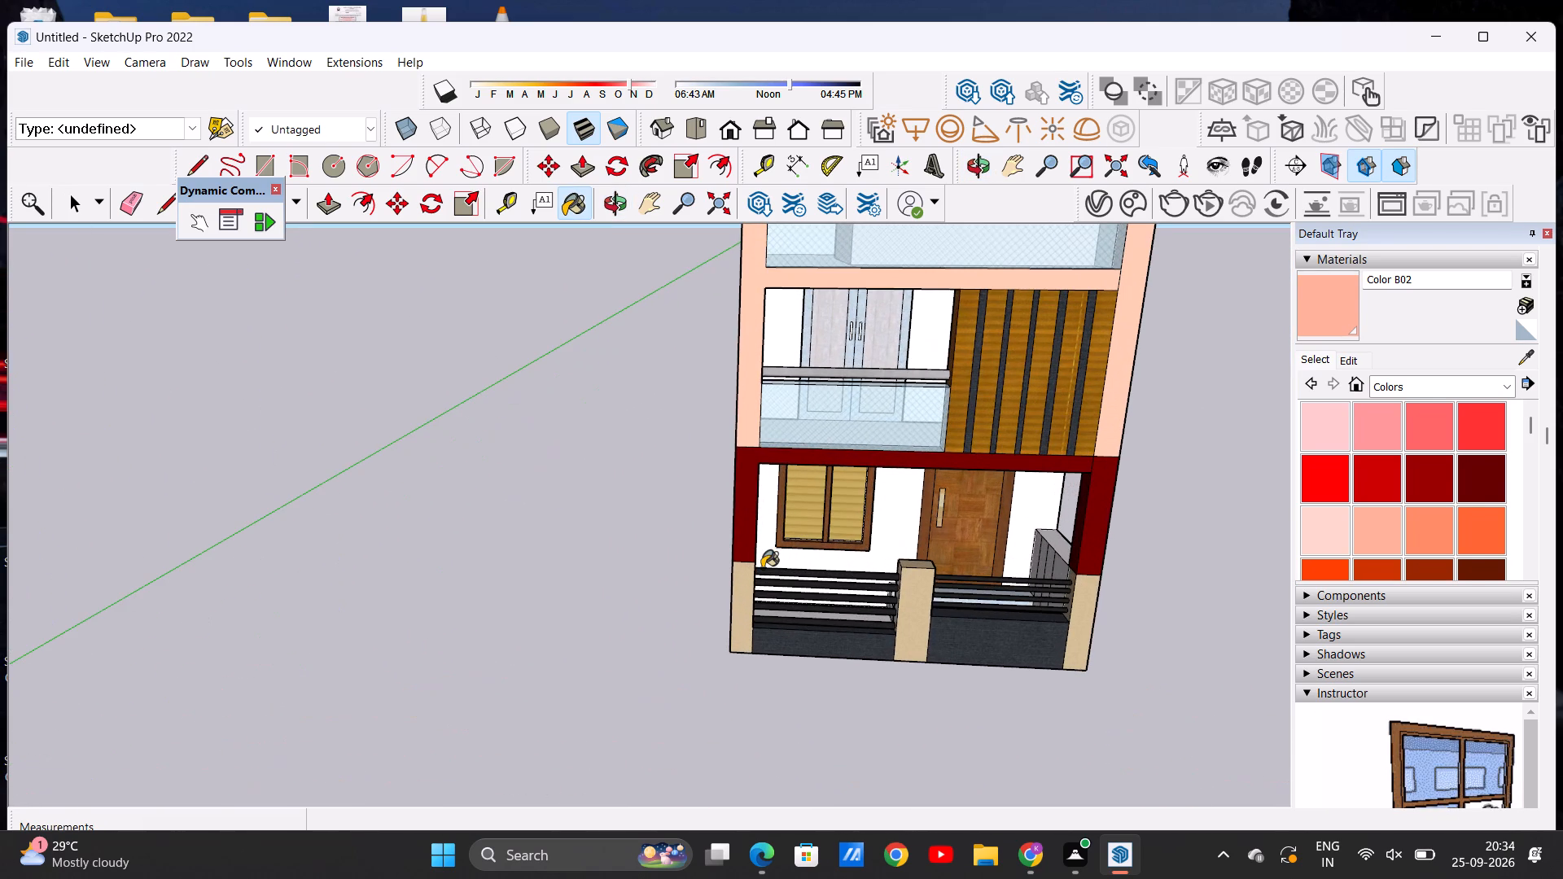
{"action": "middle_click_drag", "start_coordinate": [748, 559], "coordinate": [760, 766]}
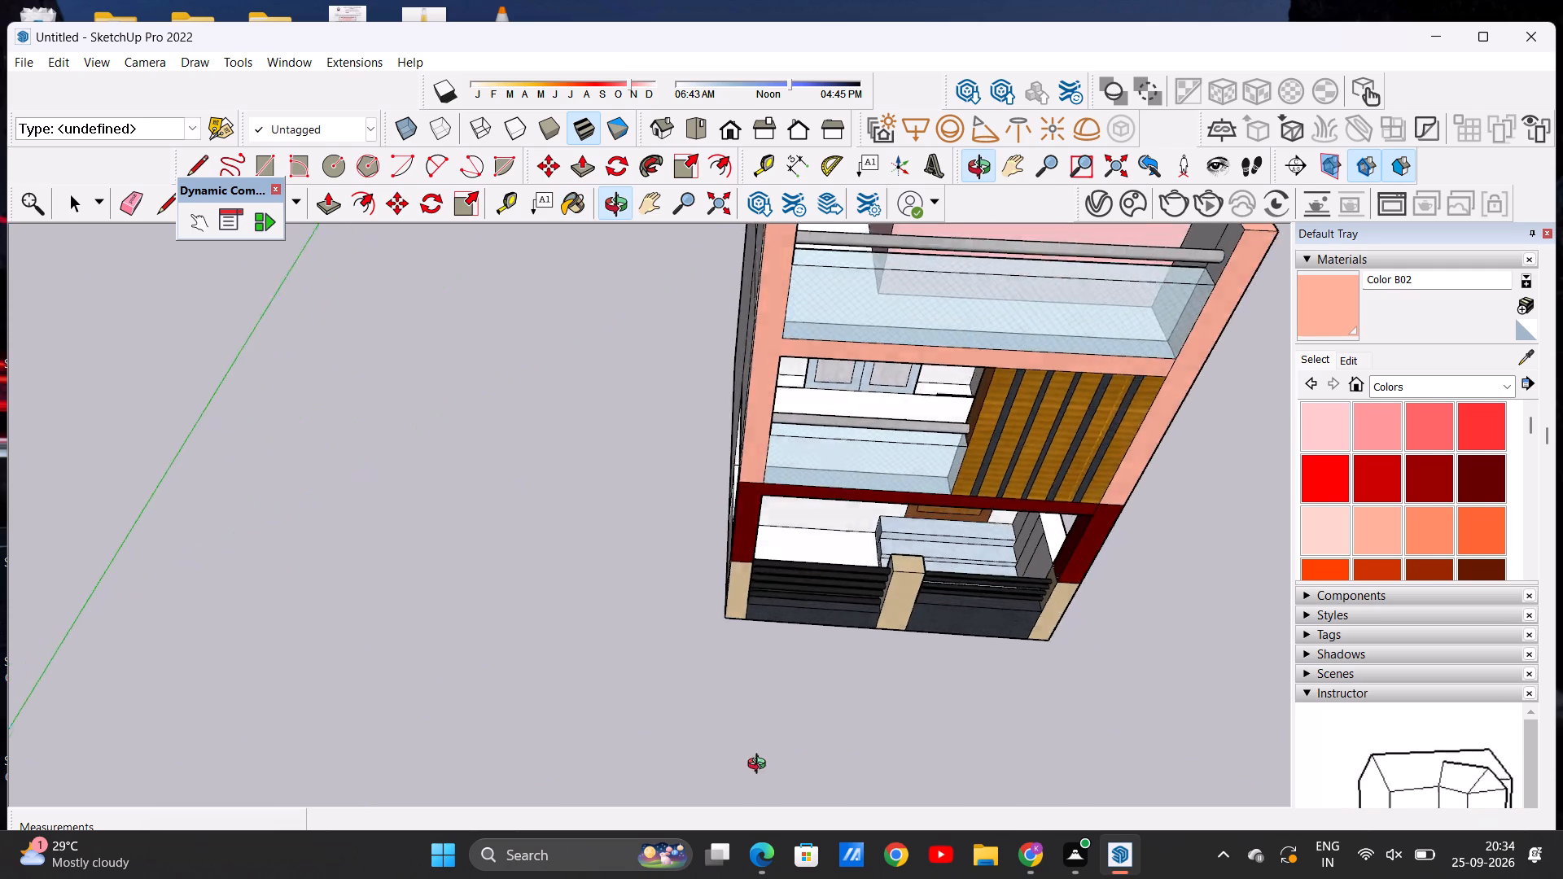
{"action": "middle_click_drag", "start_coordinate": [760, 766], "coordinate": [817, 725]}
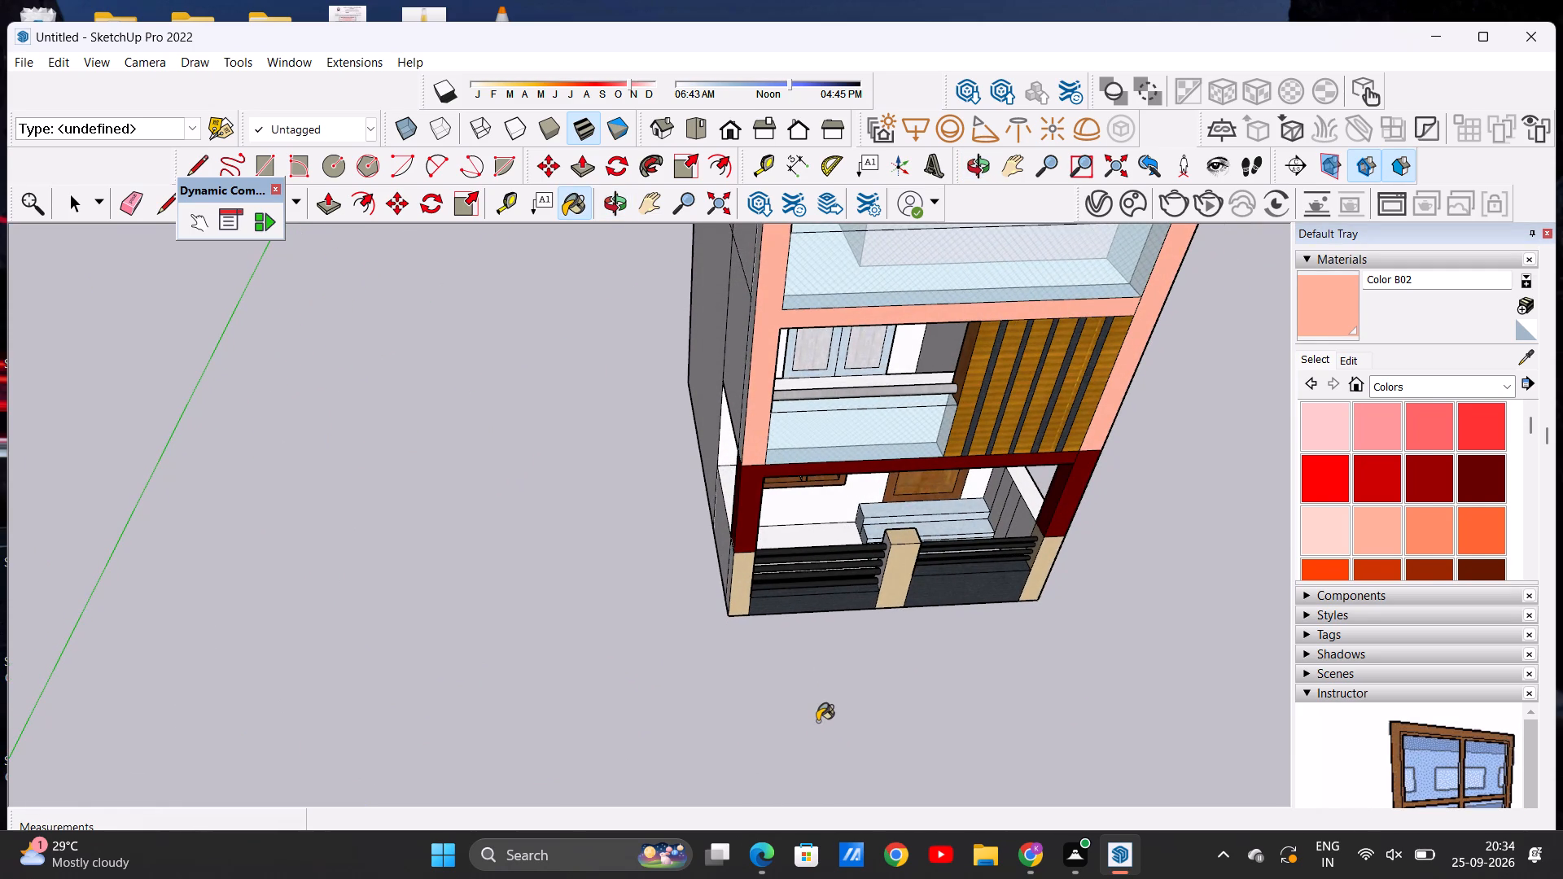
{"action": "scroll", "coordinate": [812, 612], "scroll_direction": "down", "scroll_amount": 5}
{"action": "middle_click_drag", "start_coordinate": [829, 654], "coordinate": [743, 388]}
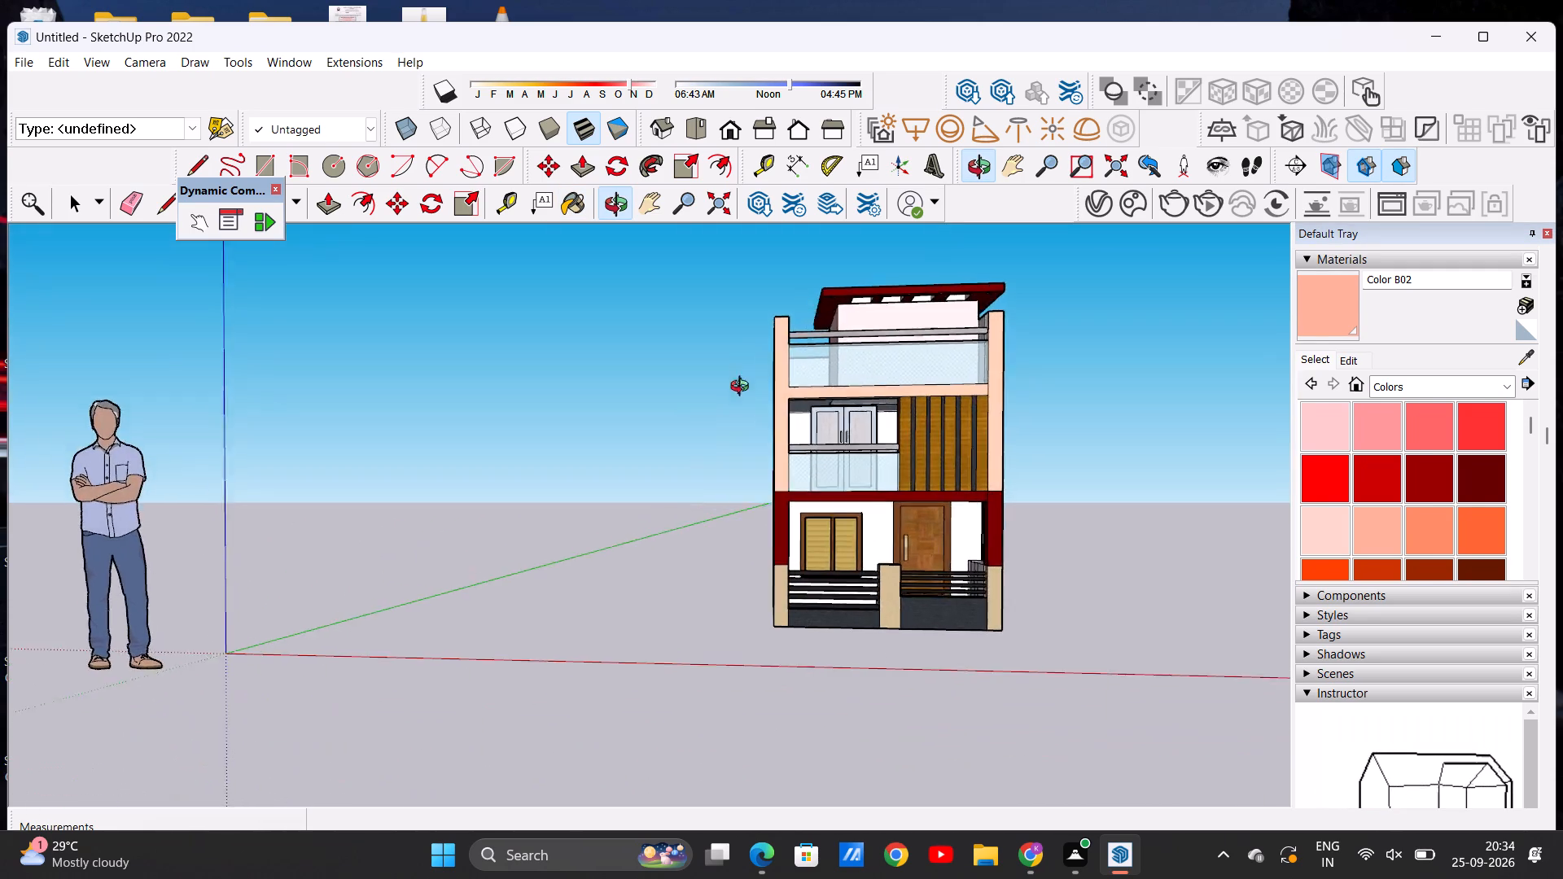
{"action": "middle_click_drag", "start_coordinate": [743, 388], "coordinate": [963, 504]}
{"action": "middle_click_drag", "start_coordinate": [943, 504], "coordinate": [791, 495]}
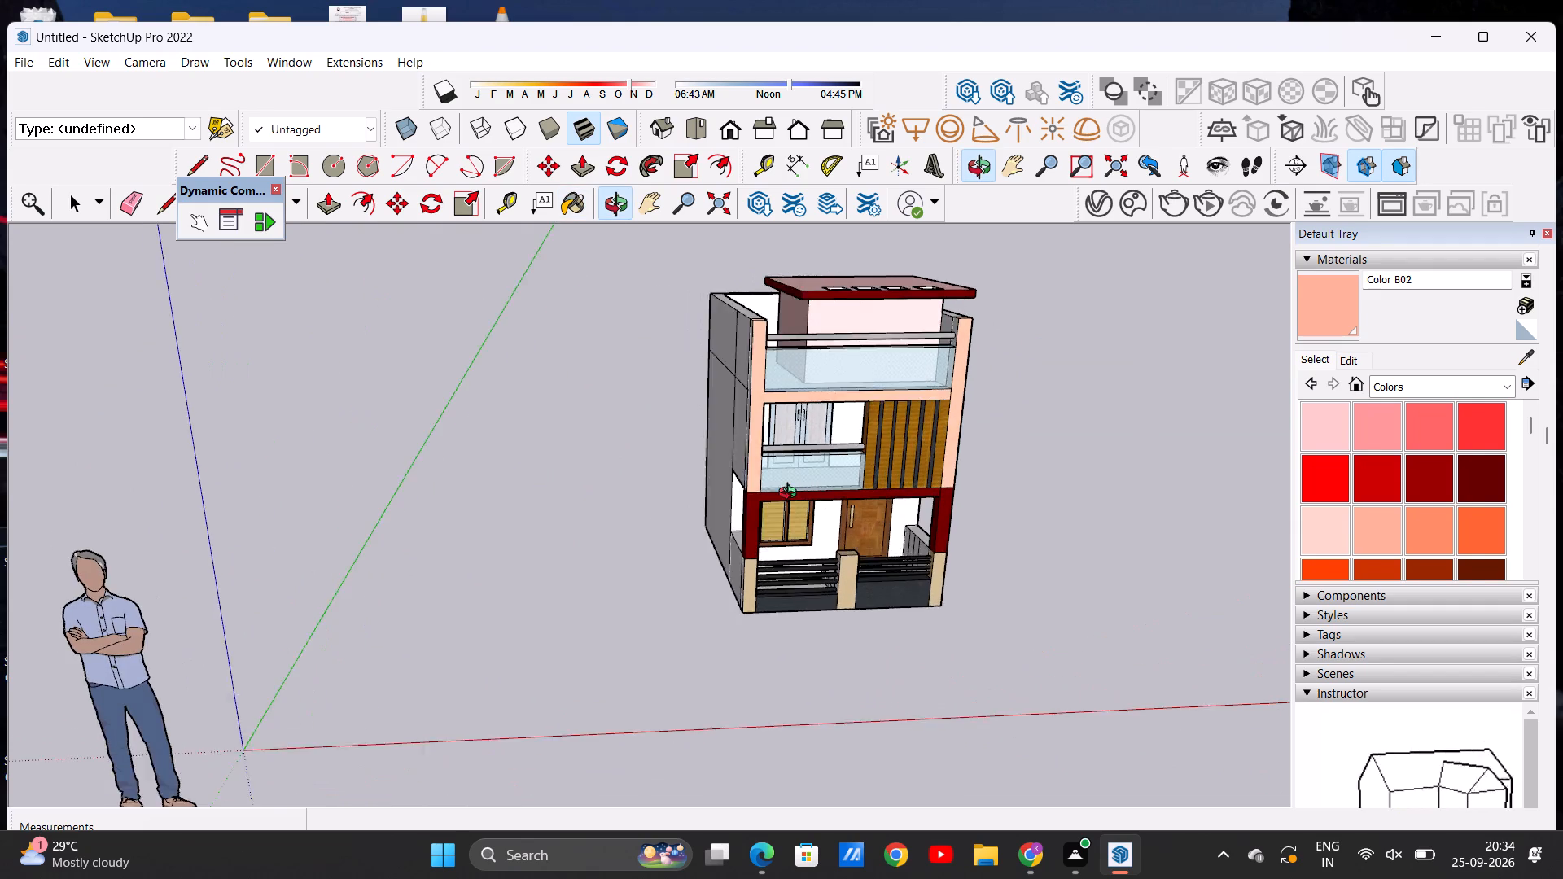
{"action": "middle_click_drag", "start_coordinate": [791, 495], "coordinate": [770, 480]}
{"action": "middle_click_drag", "start_coordinate": [764, 423], "coordinate": [694, 492]}
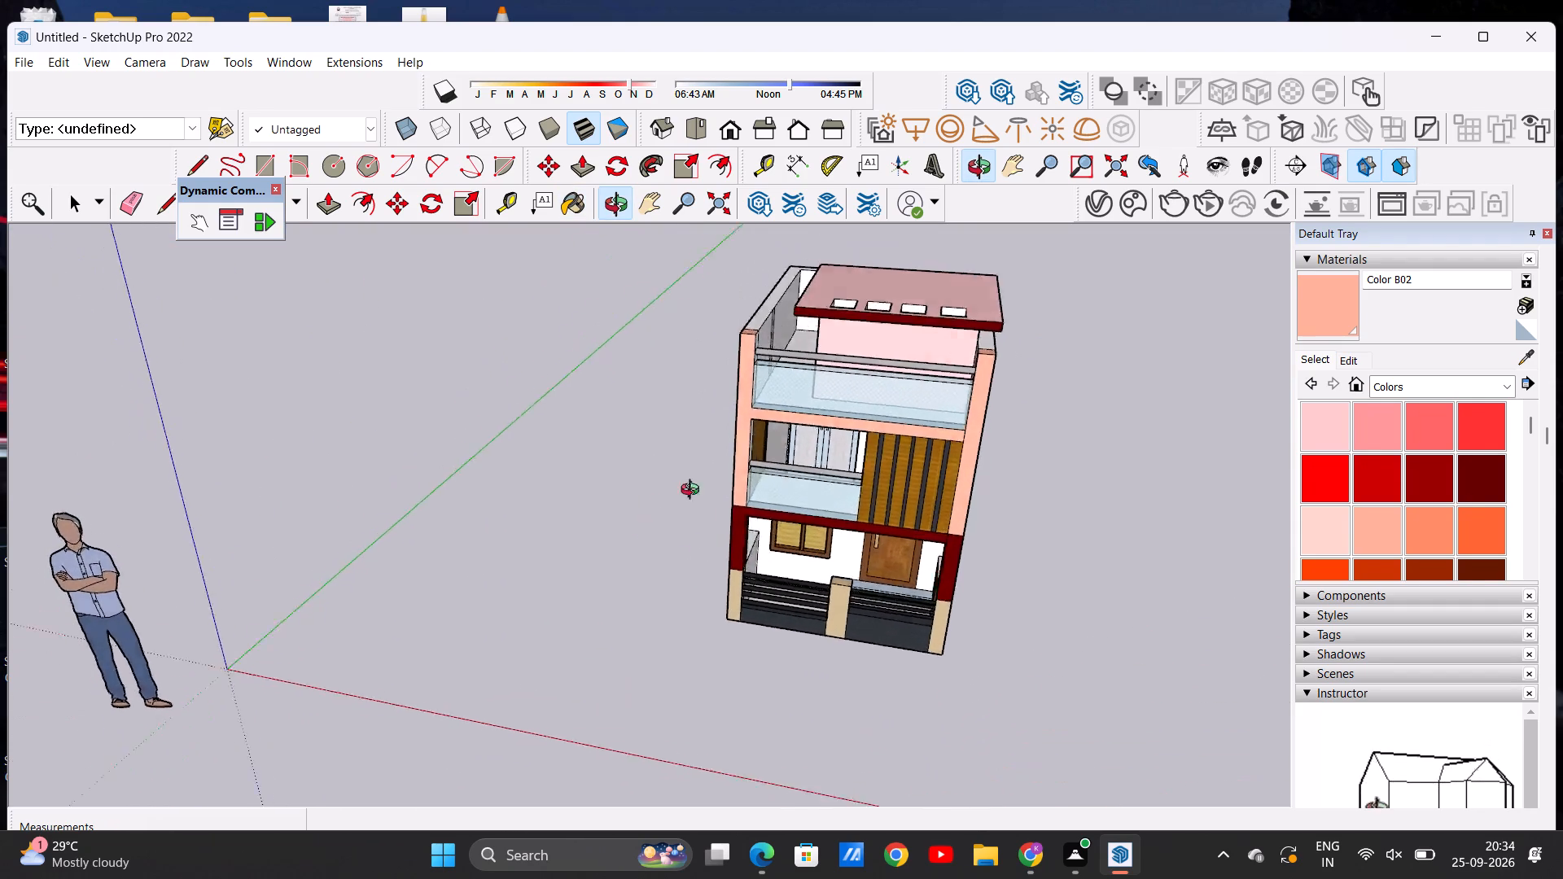
{"action": "middle_click_drag", "start_coordinate": [694, 492], "coordinate": [921, 441]}
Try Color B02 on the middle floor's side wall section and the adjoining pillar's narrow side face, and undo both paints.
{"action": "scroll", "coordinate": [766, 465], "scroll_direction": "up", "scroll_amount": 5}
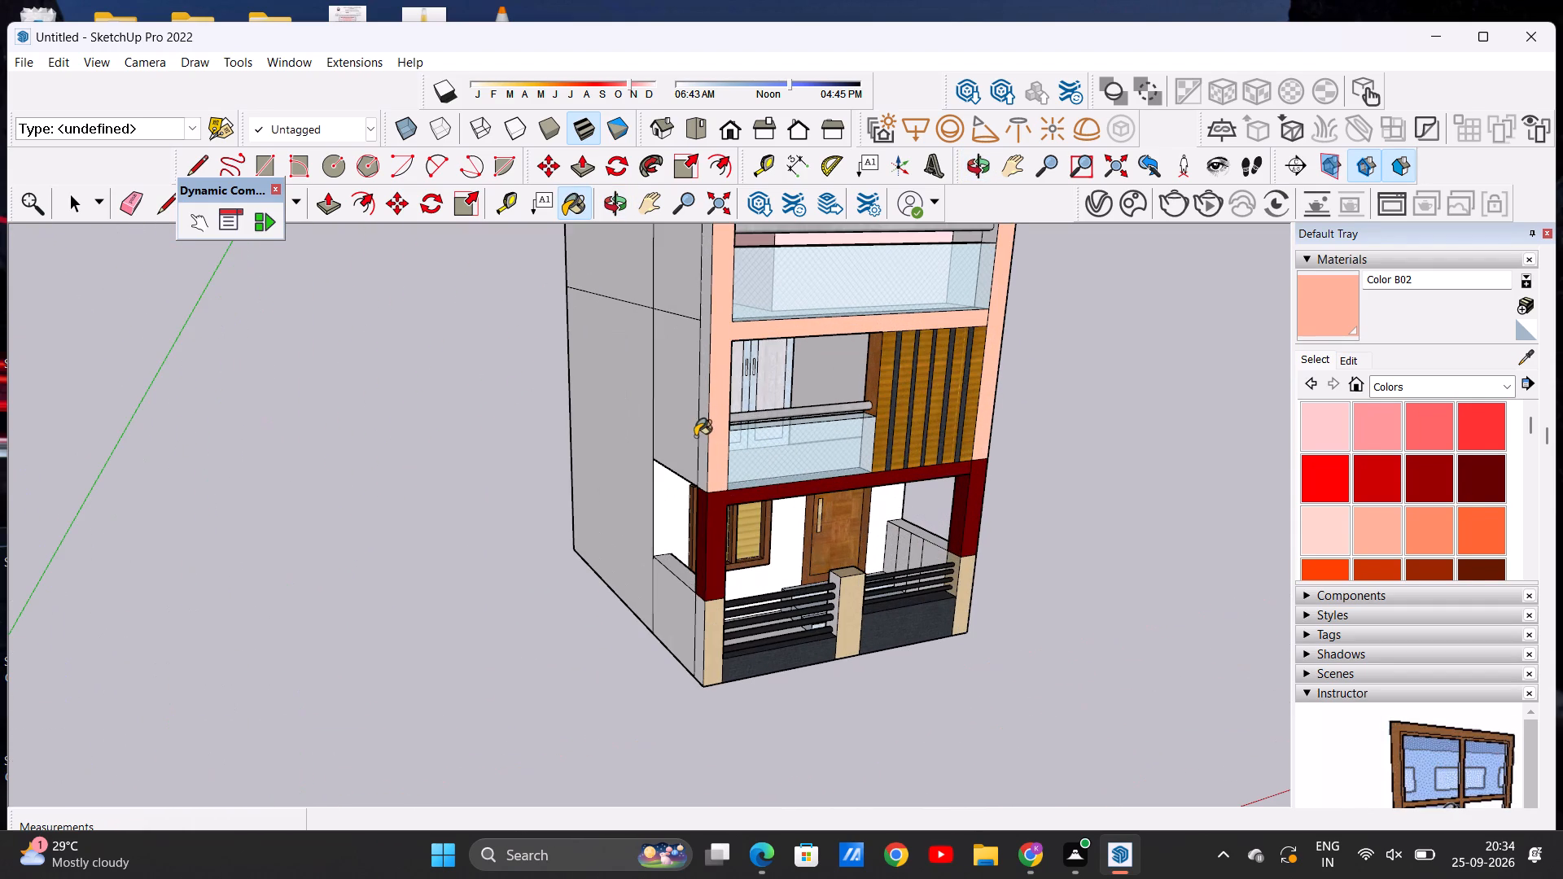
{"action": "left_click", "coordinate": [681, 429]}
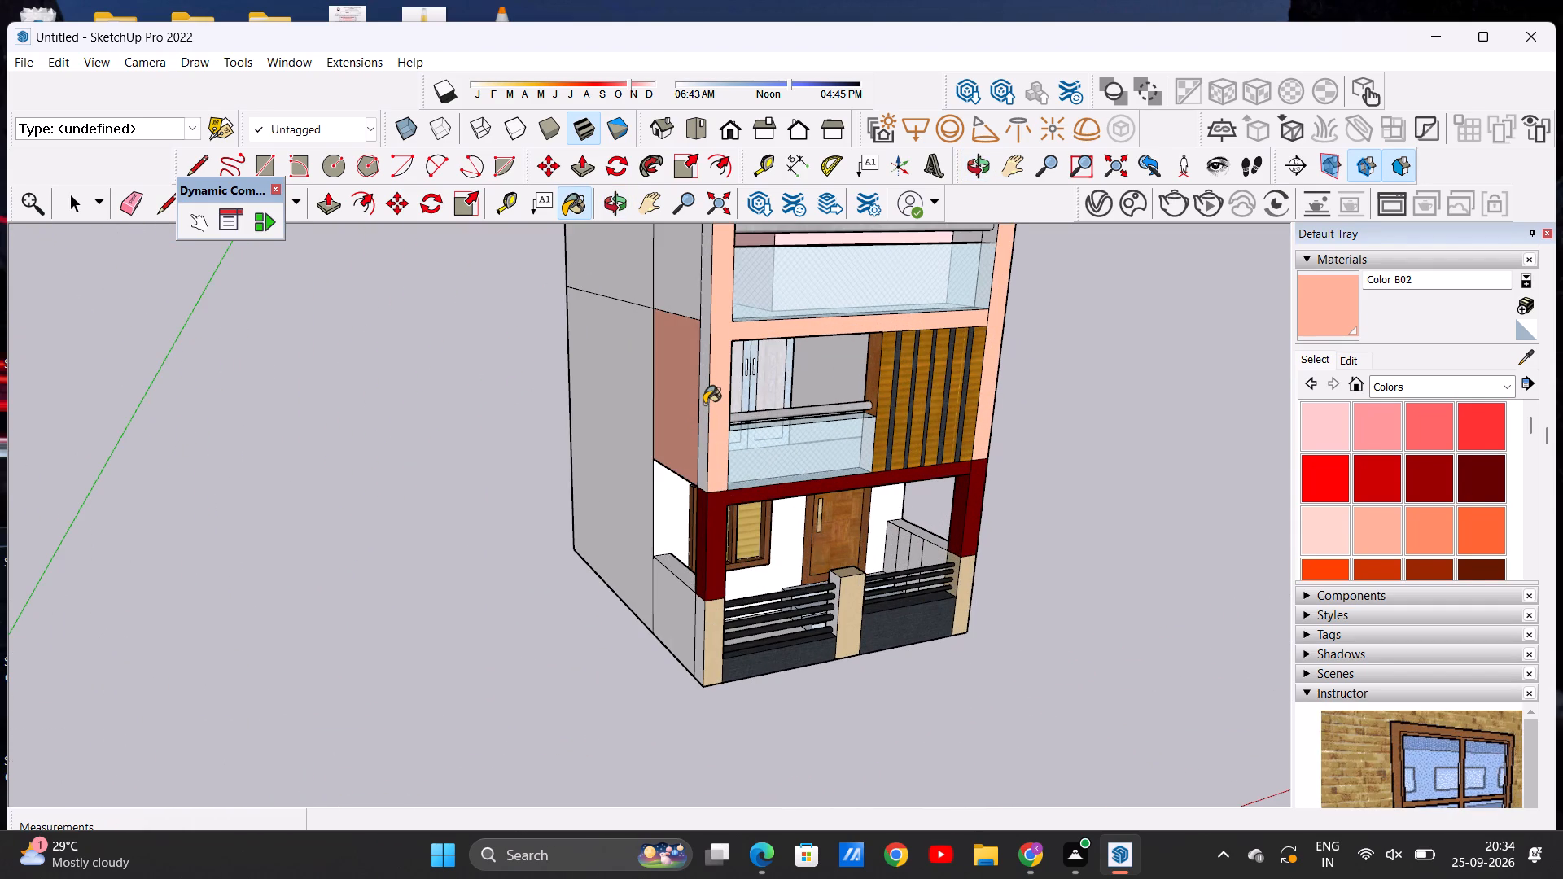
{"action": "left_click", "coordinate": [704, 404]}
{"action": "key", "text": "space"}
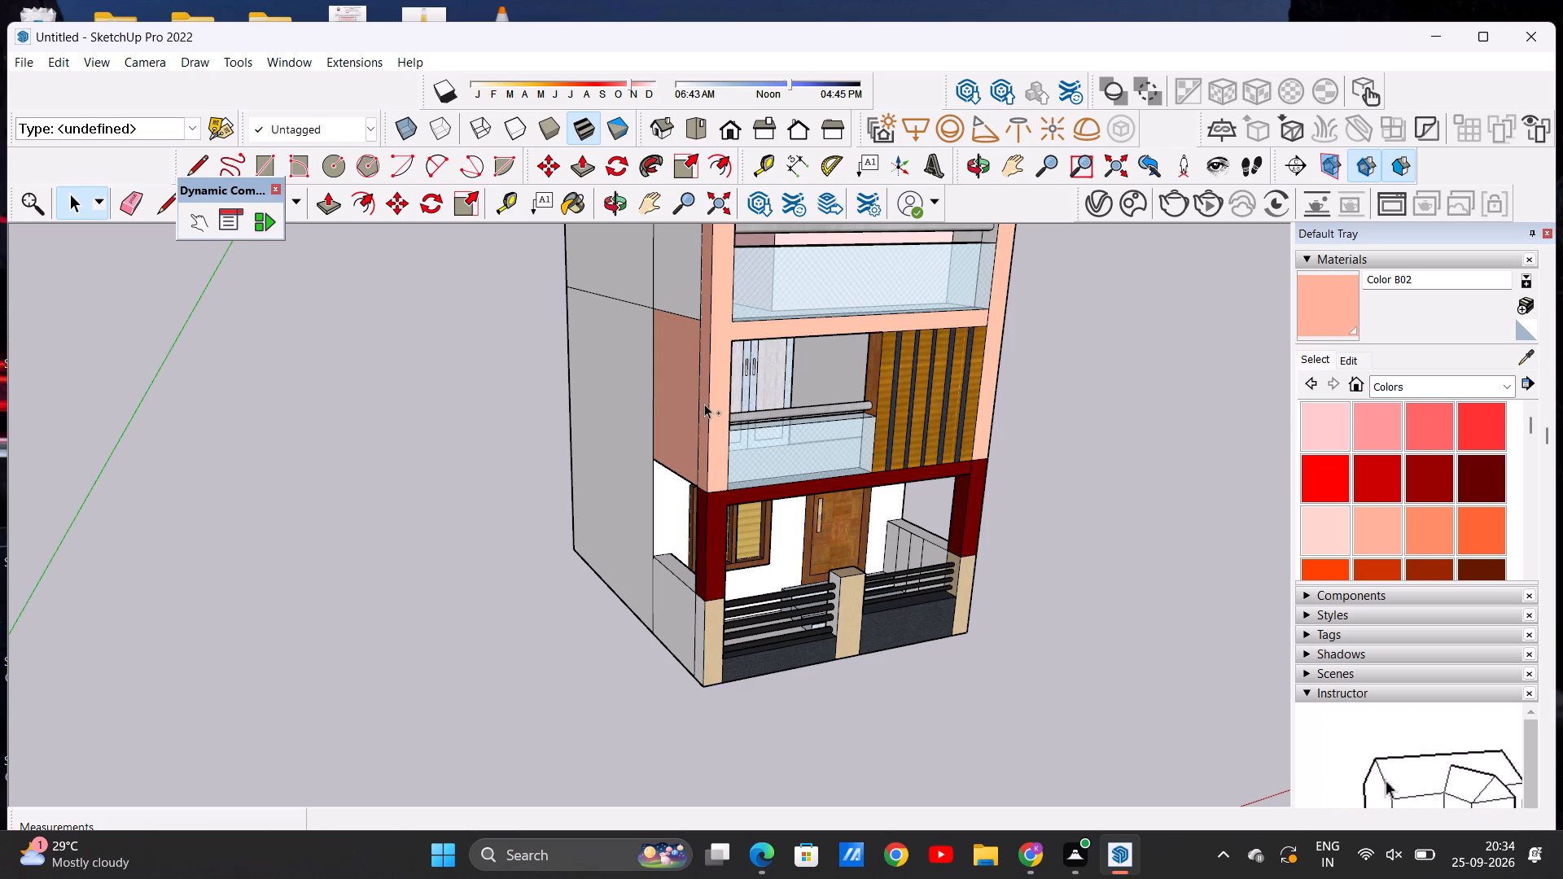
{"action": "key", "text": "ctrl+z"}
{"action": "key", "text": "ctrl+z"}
Paint the narrow outer side faces of both upper front pillars with Color B02.
{"action": "scroll", "coordinate": [678, 434], "scroll_direction": "down", "scroll_amount": 8}
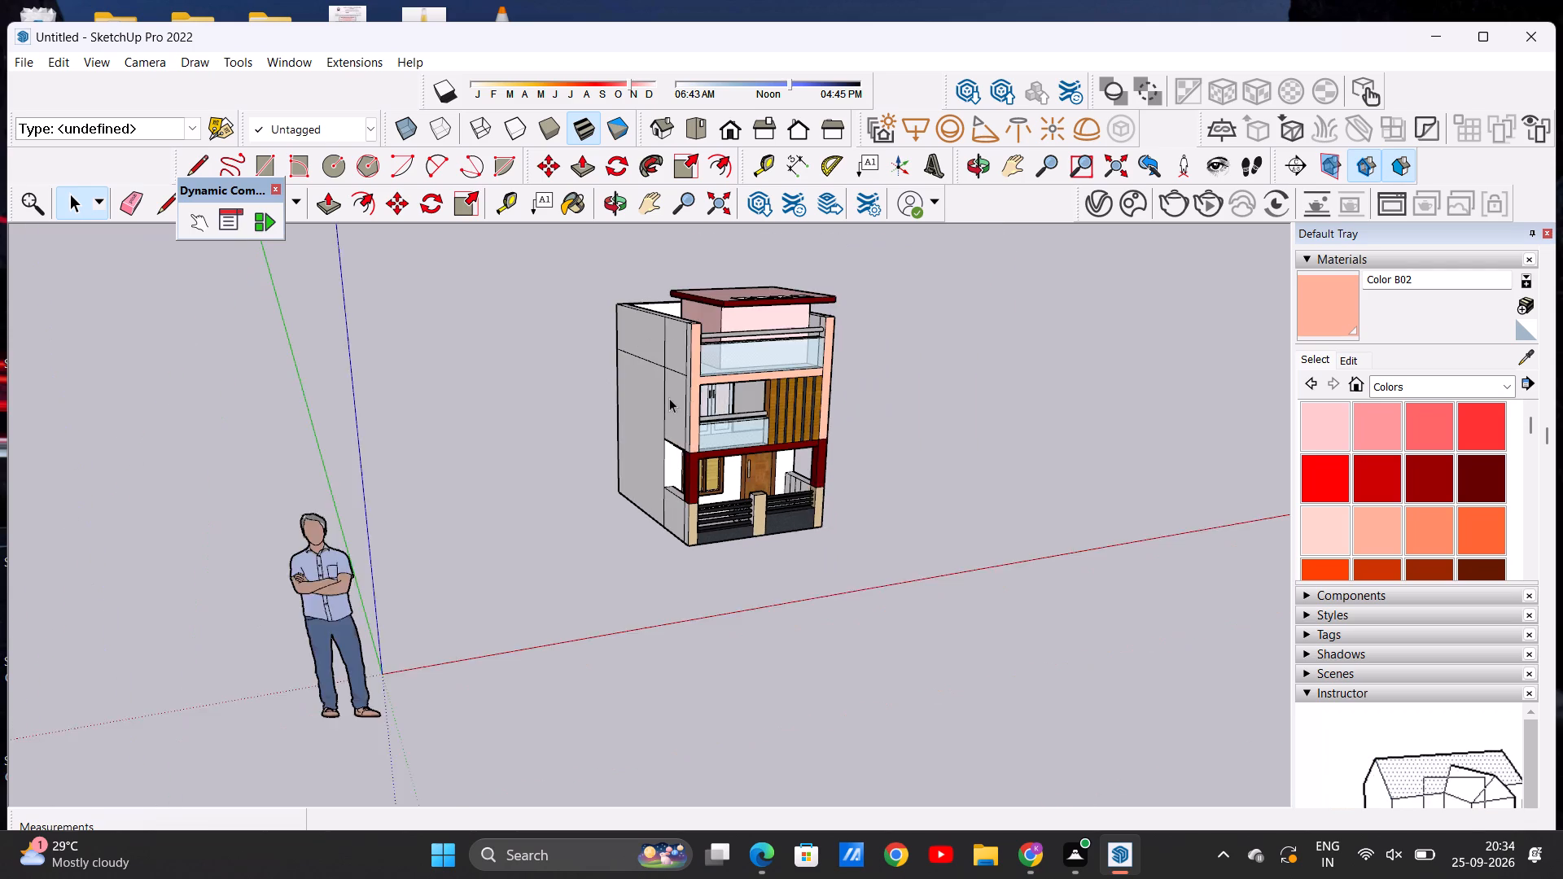
{"action": "scroll", "coordinate": [669, 398], "scroll_direction": "down", "scroll_amount": 1}
{"action": "scroll", "coordinate": [678, 388], "scroll_direction": "up", "scroll_amount": 11}
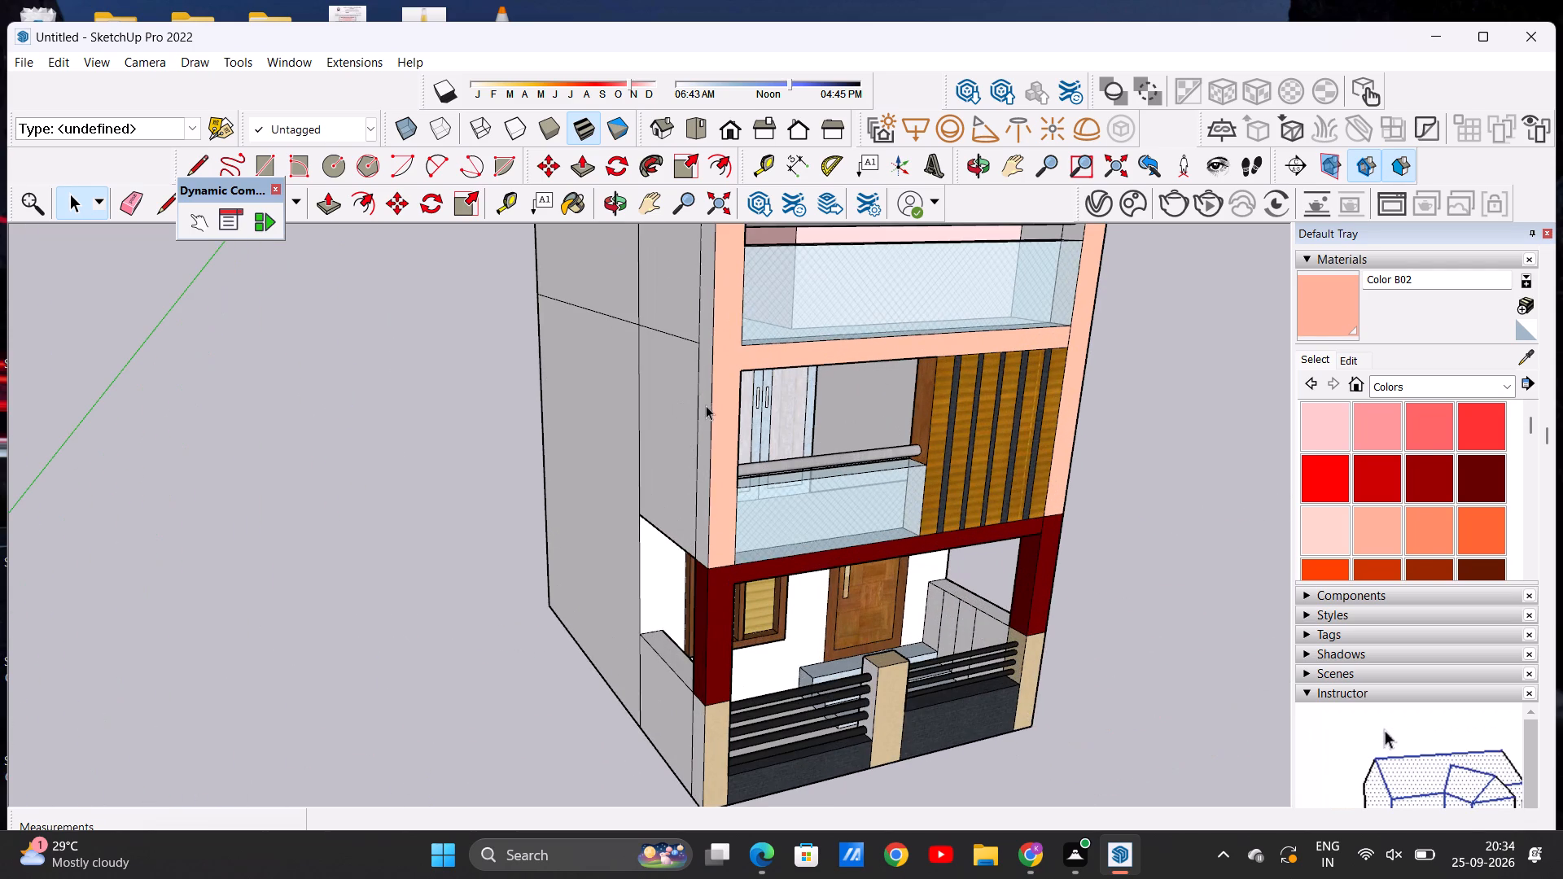
{"action": "left_click", "coordinate": [1322, 291]}
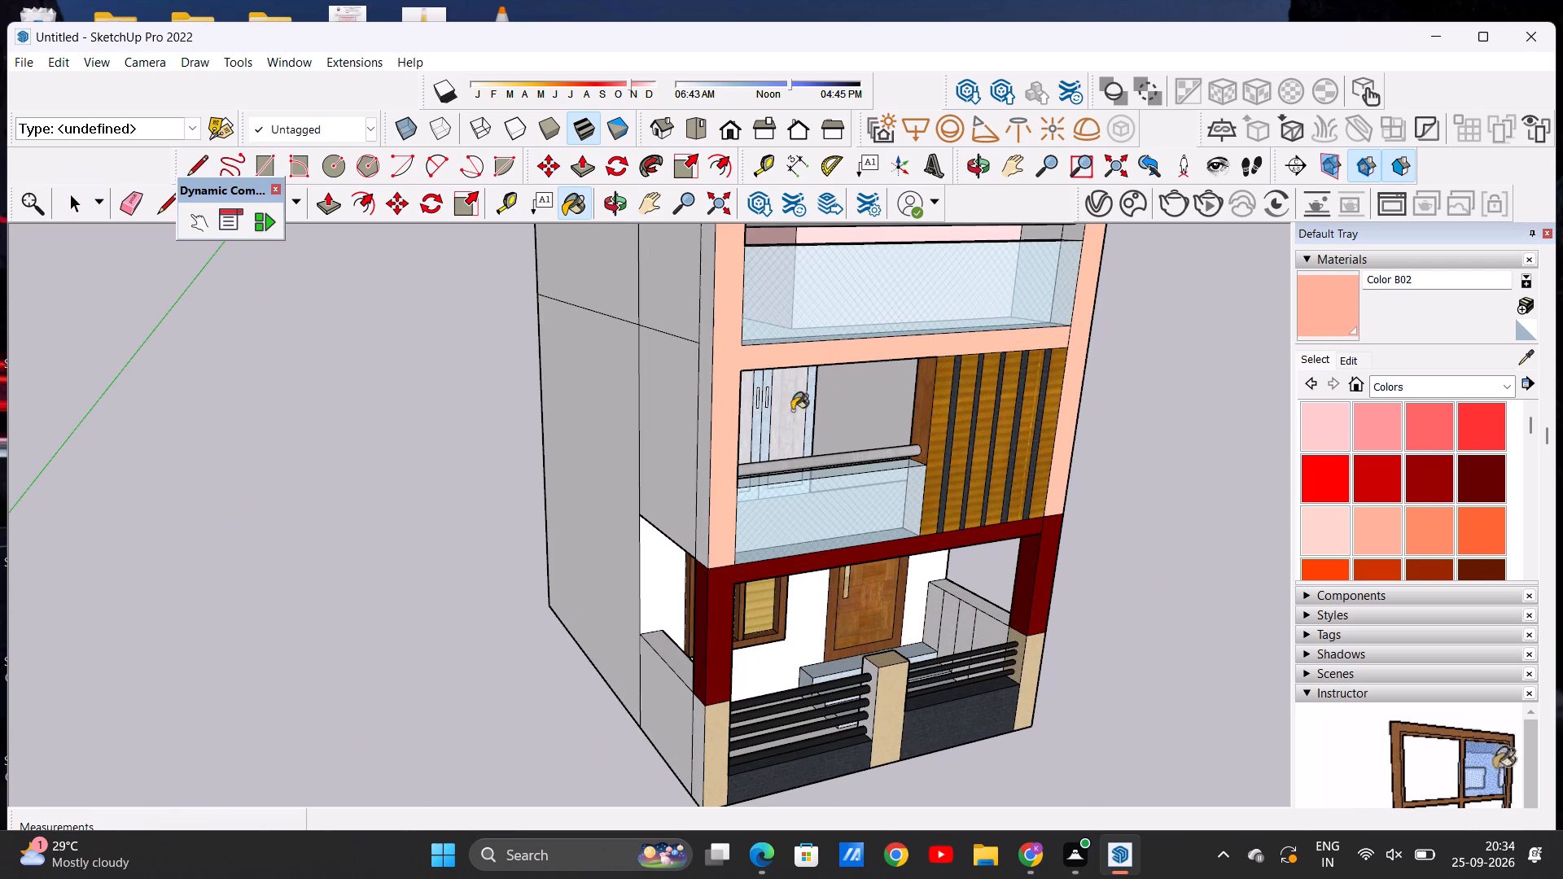
{"action": "left_click", "coordinate": [707, 426]}
{"action": "scroll", "coordinate": [707, 424], "scroll_direction": "down", "scroll_amount": 5}
{"action": "middle_click_drag", "start_coordinate": [917, 426], "coordinate": [865, 433]}
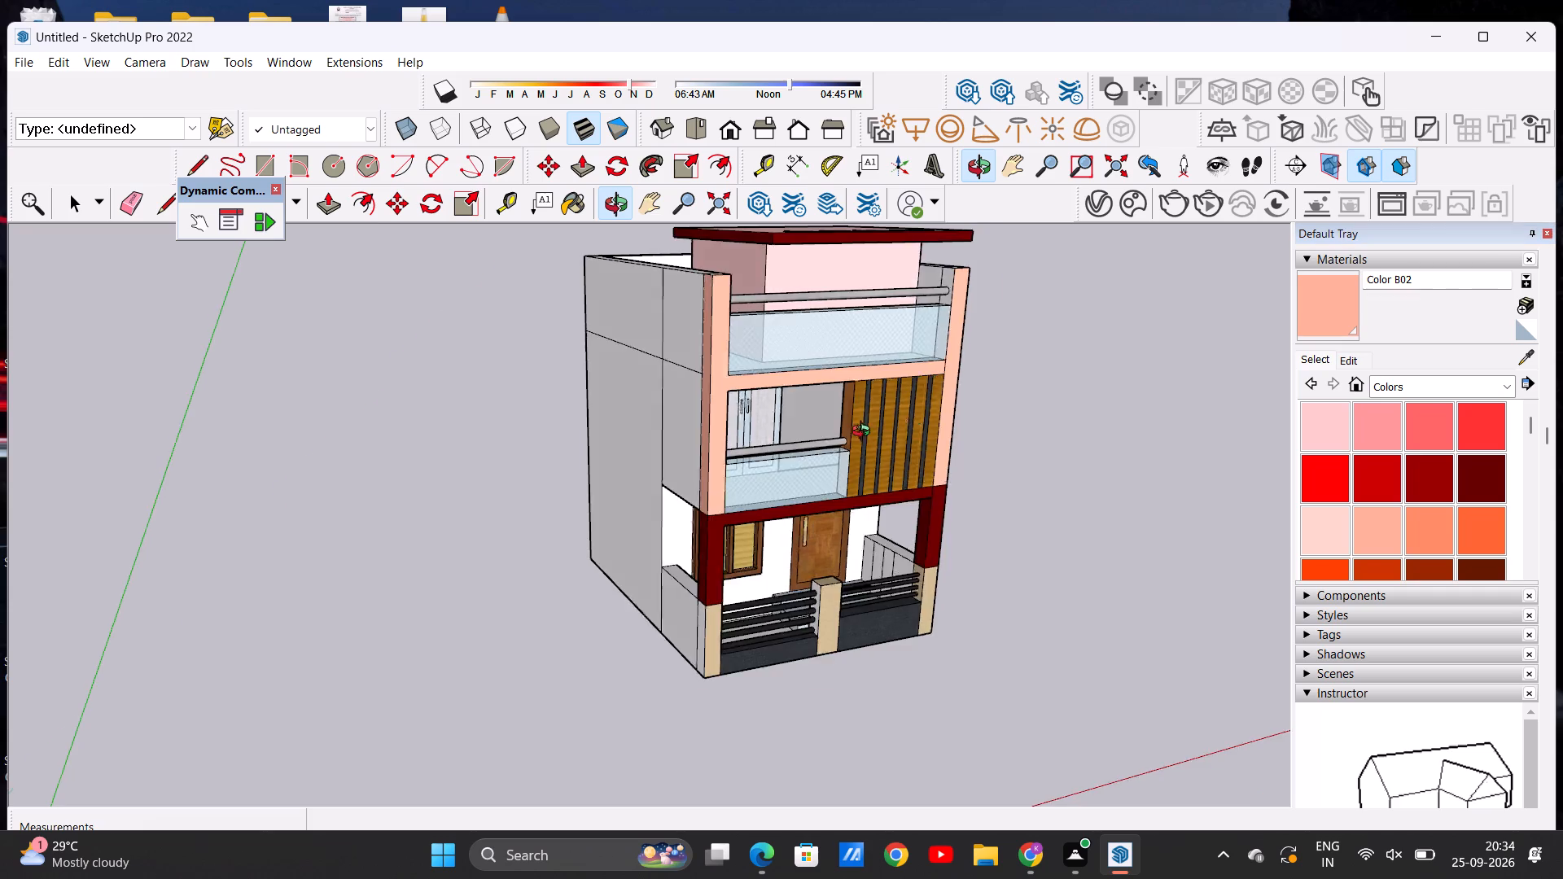
{"action": "middle_click_drag", "start_coordinate": [865, 433], "coordinate": [464, 408]}
{"action": "scroll", "coordinate": [931, 467], "scroll_direction": "up", "scroll_amount": 4}
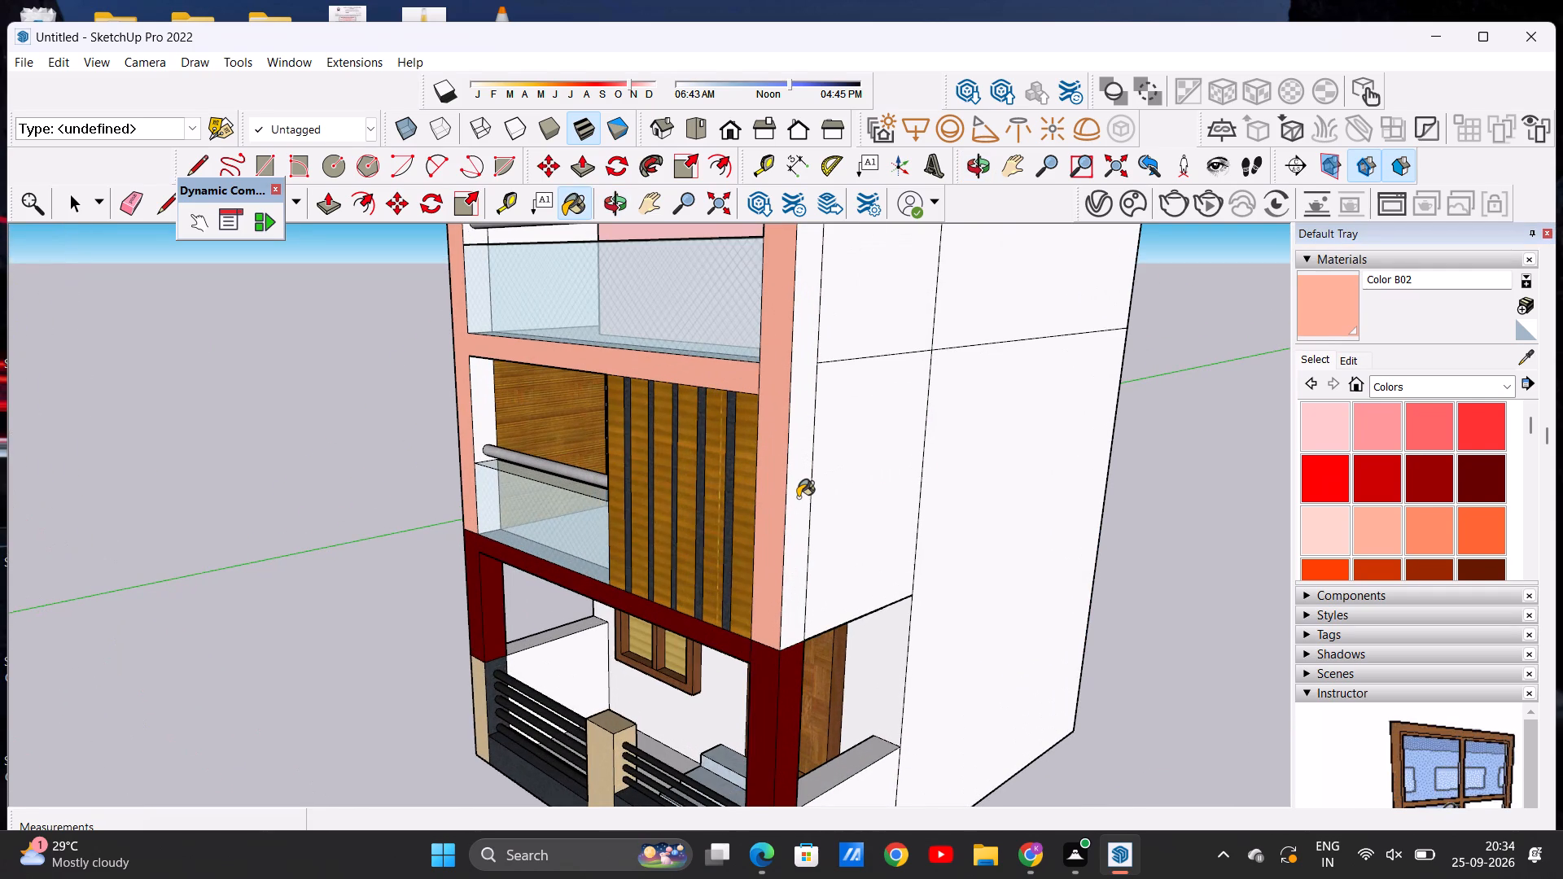
{"action": "left_click", "coordinate": [801, 497]}
Examine the whole painted facade from the front at different heights and distances.
{"action": "scroll", "coordinate": [856, 491], "scroll_direction": "down", "scroll_amount": 12}
{"action": "middle_click_drag", "start_coordinate": [797, 502], "coordinate": [974, 447]}
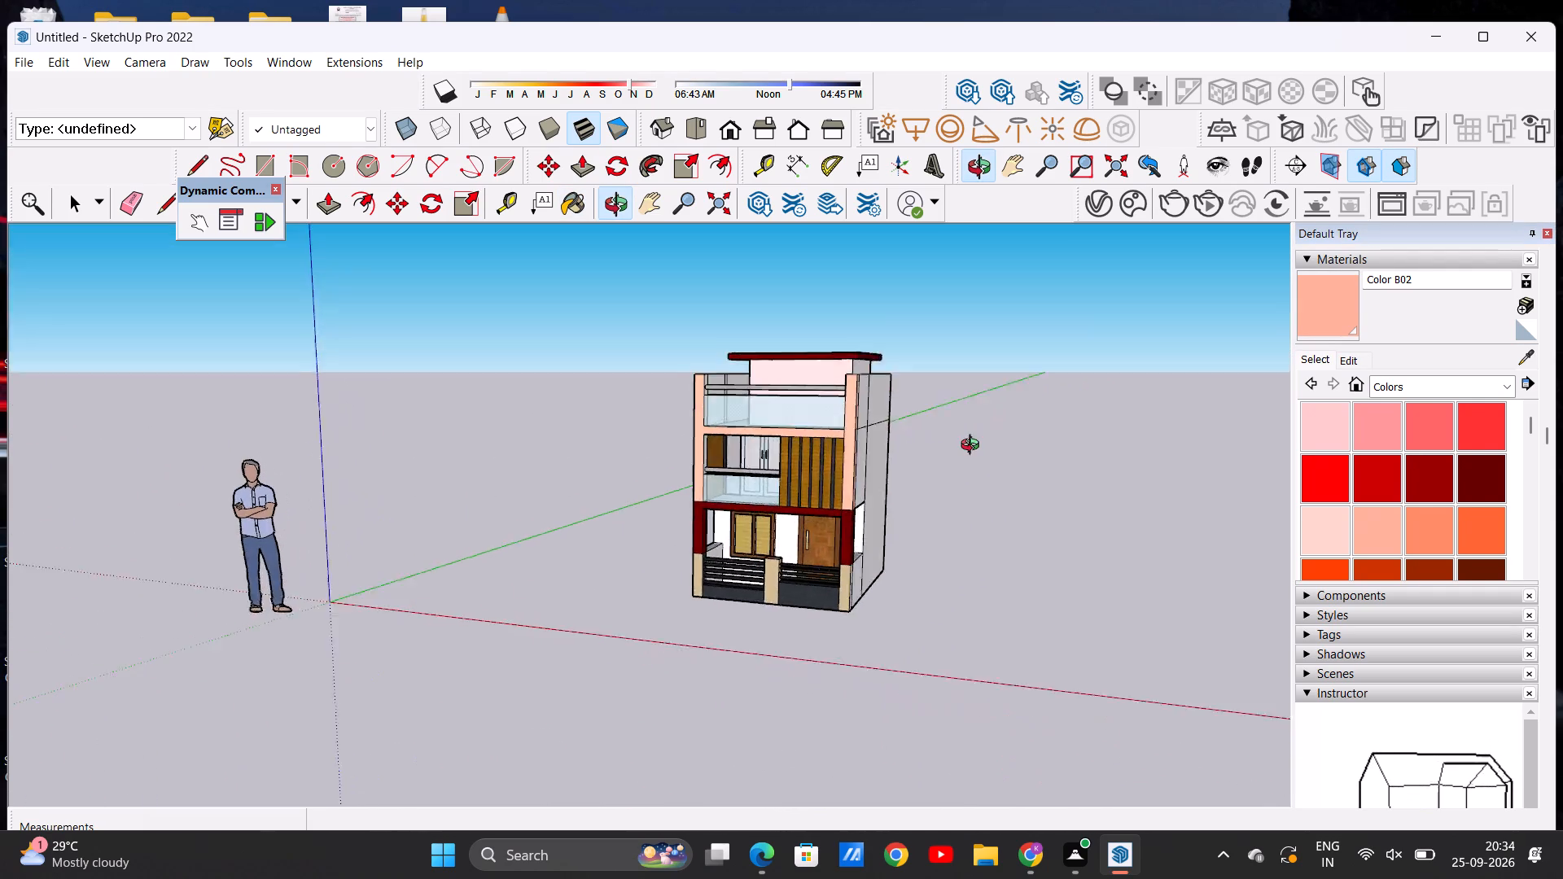
{"action": "middle_click_drag", "start_coordinate": [974, 447], "coordinate": [1046, 488]}
{"action": "scroll", "coordinate": [744, 510], "scroll_direction": "up", "scroll_amount": 6}
{"action": "scroll", "coordinate": [744, 509], "scroll_direction": "down", "scroll_amount": 4}
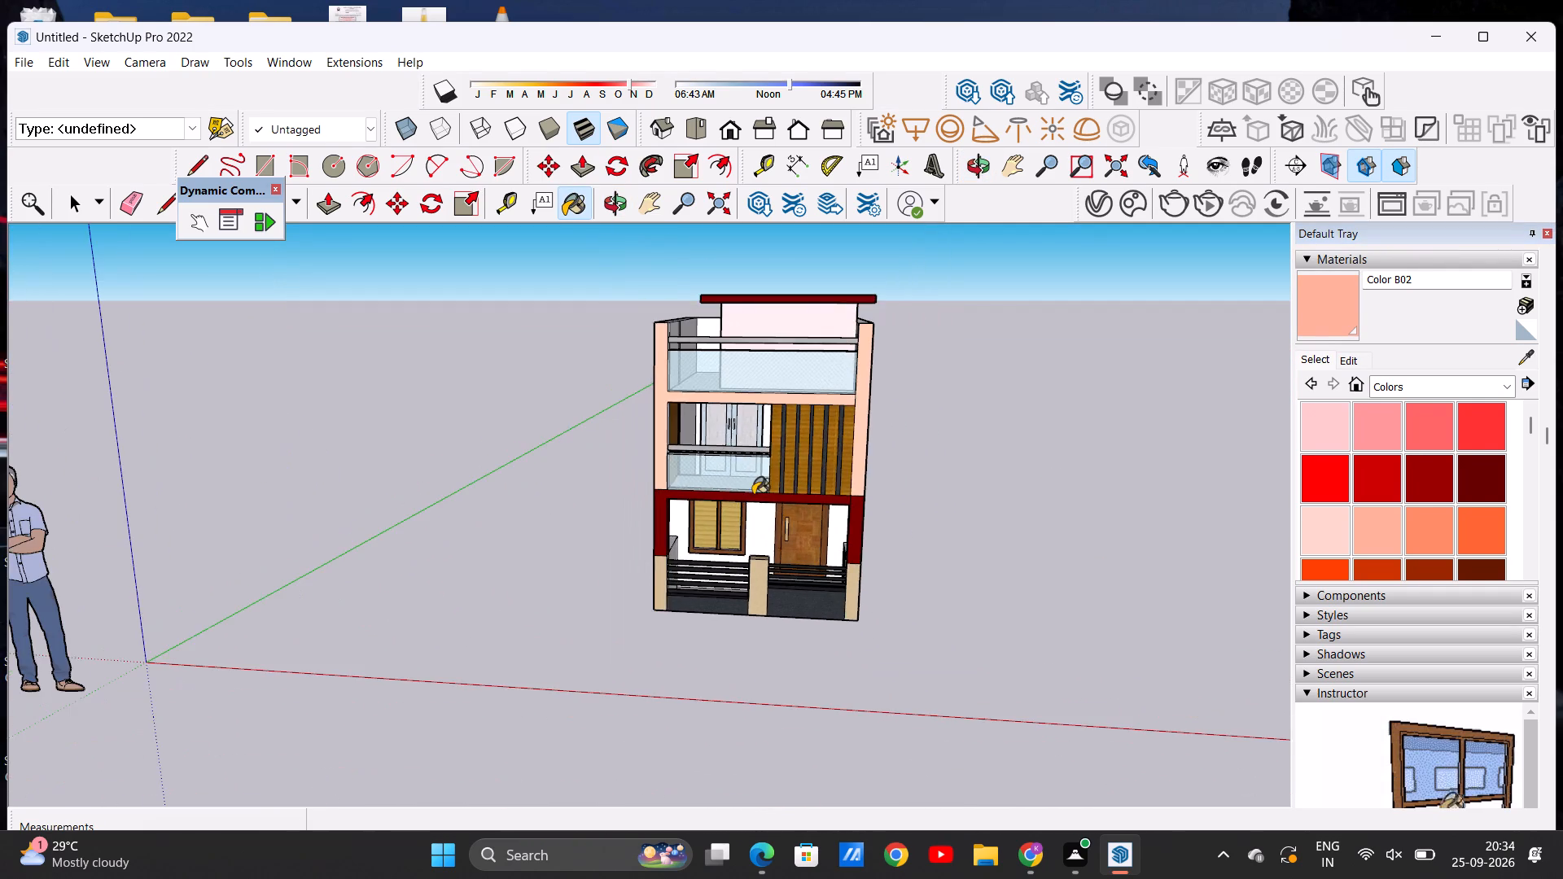
{"action": "middle_click_drag", "start_coordinate": [733, 598], "coordinate": [746, 534]}
{"action": "scroll", "coordinate": [888, 431], "scroll_direction": "up", "scroll_amount": 4}
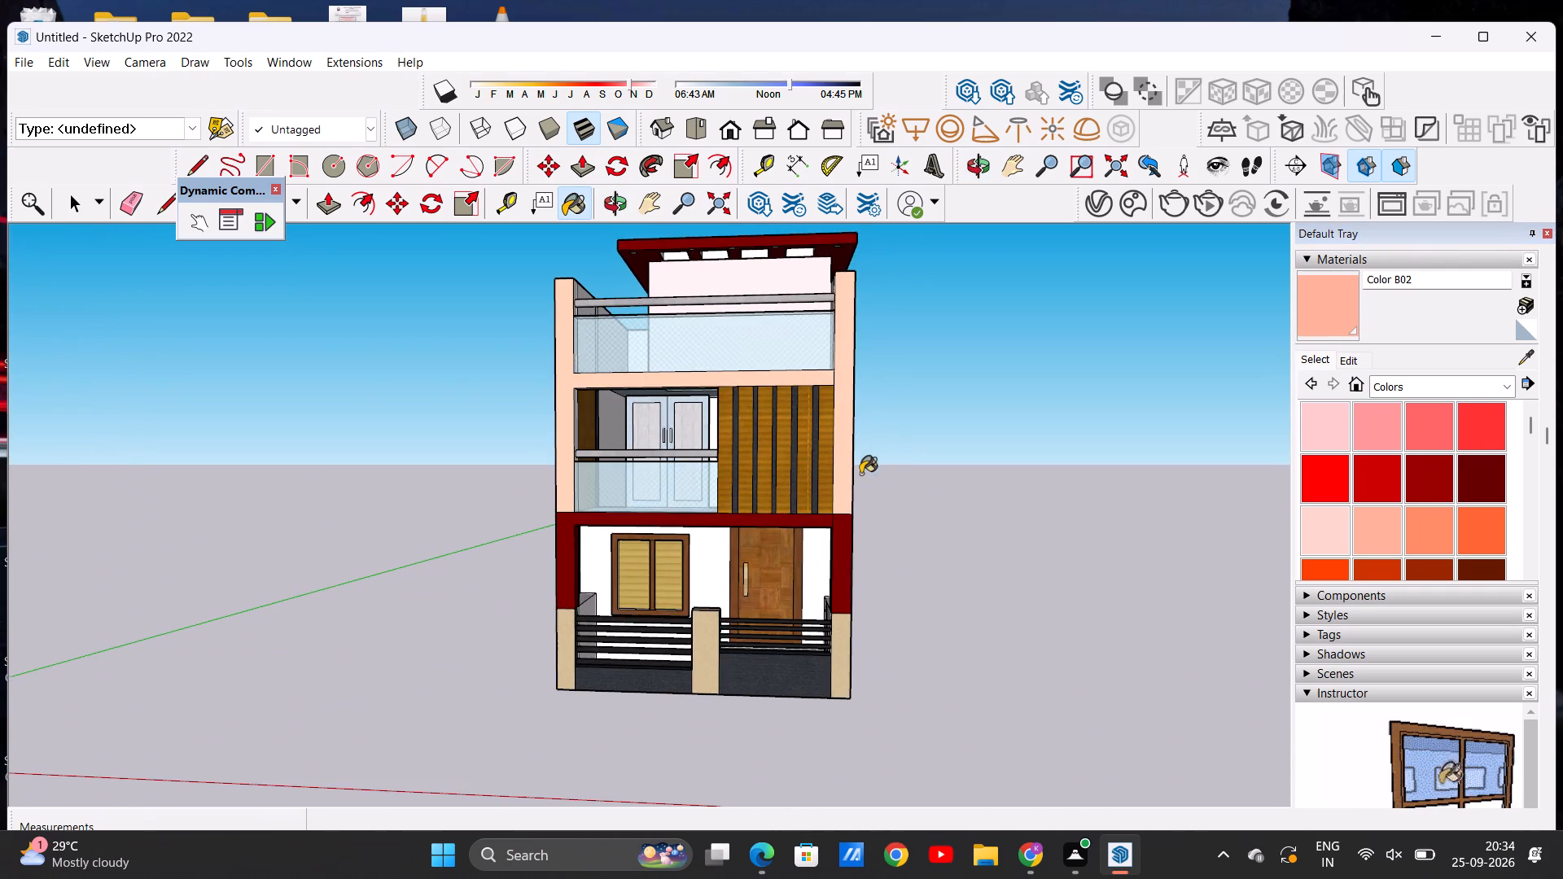
{"action": "scroll", "coordinate": [857, 491], "scroll_direction": "down", "scroll_amount": 5}
{"action": "scroll", "coordinate": [860, 388], "scroll_direction": "up", "scroll_amount": 6}
{"action": "scroll", "coordinate": [861, 414], "scroll_direction": "down", "scroll_amount": 4}
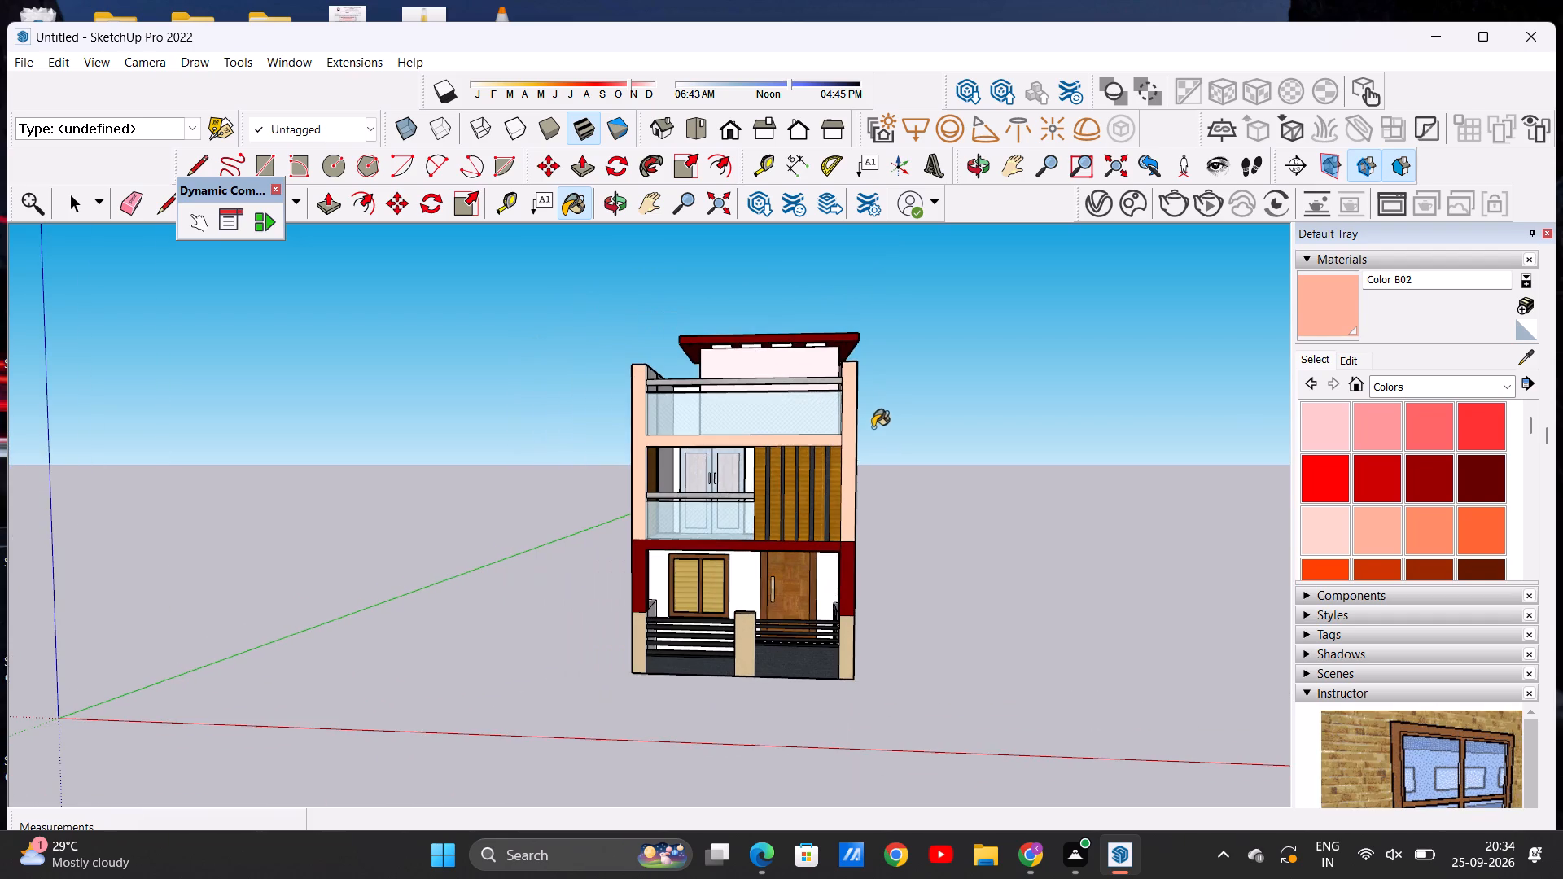
{"action": "scroll", "coordinate": [873, 427], "scroll_direction": "down", "scroll_amount": 1}
{"action": "middle_click_drag", "start_coordinate": [820, 483], "coordinate": [837, 575]}
{"action": "middle_click_drag", "start_coordinate": [837, 558], "coordinate": [834, 467]}
Paint the ground floor's white front wall around the window and the door with Color B02.
{"action": "scroll", "coordinate": [805, 610], "scroll_direction": "up", "scroll_amount": 5}
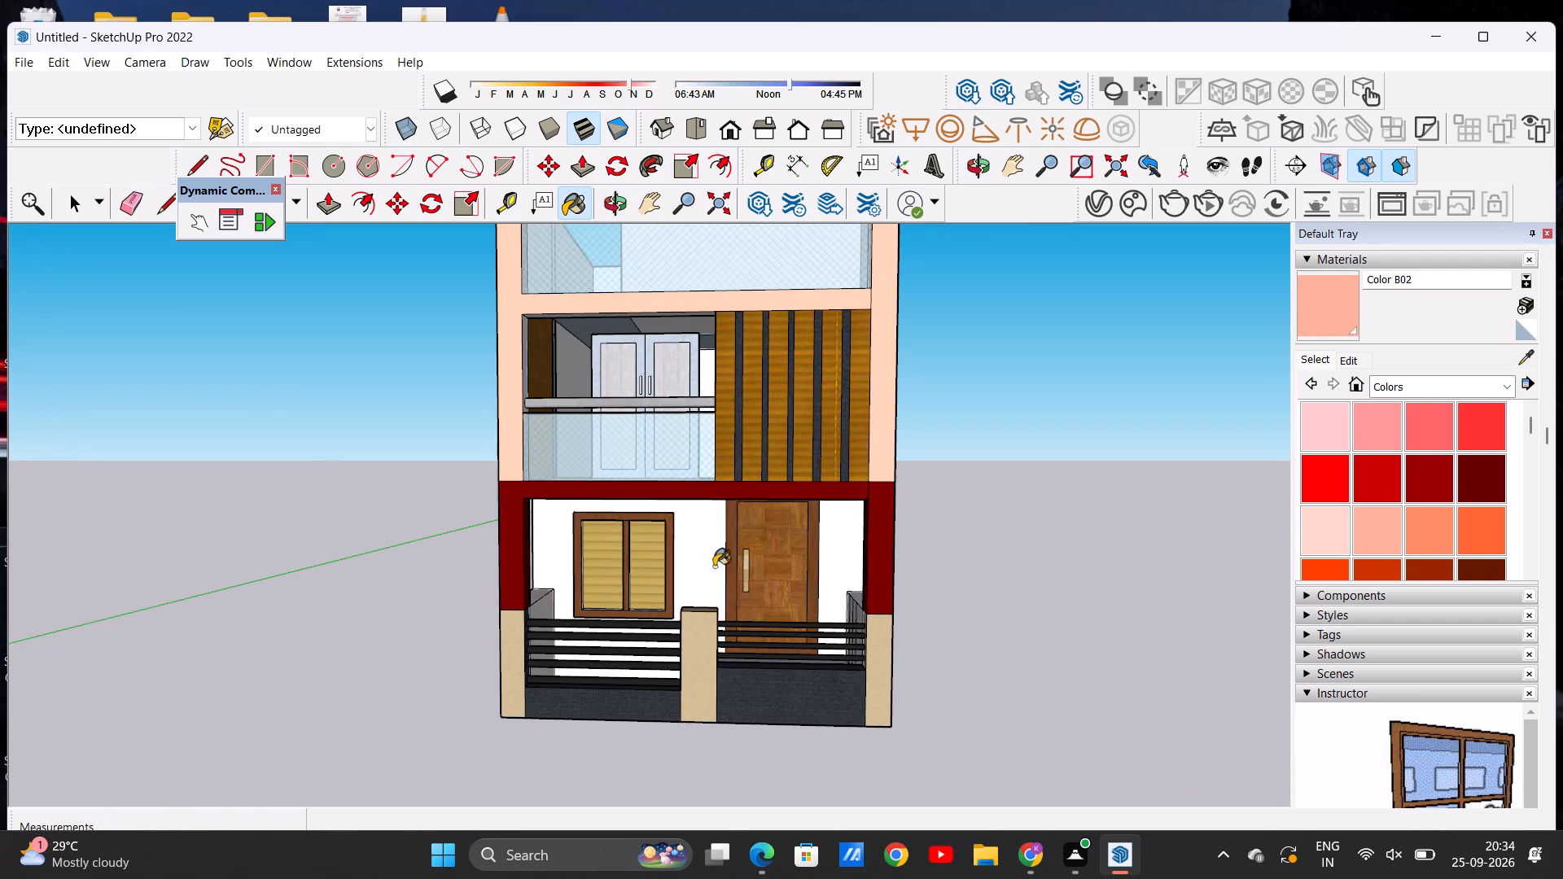
{"action": "left_click", "coordinate": [691, 559]}
{"action": "left_click", "coordinate": [833, 542]}
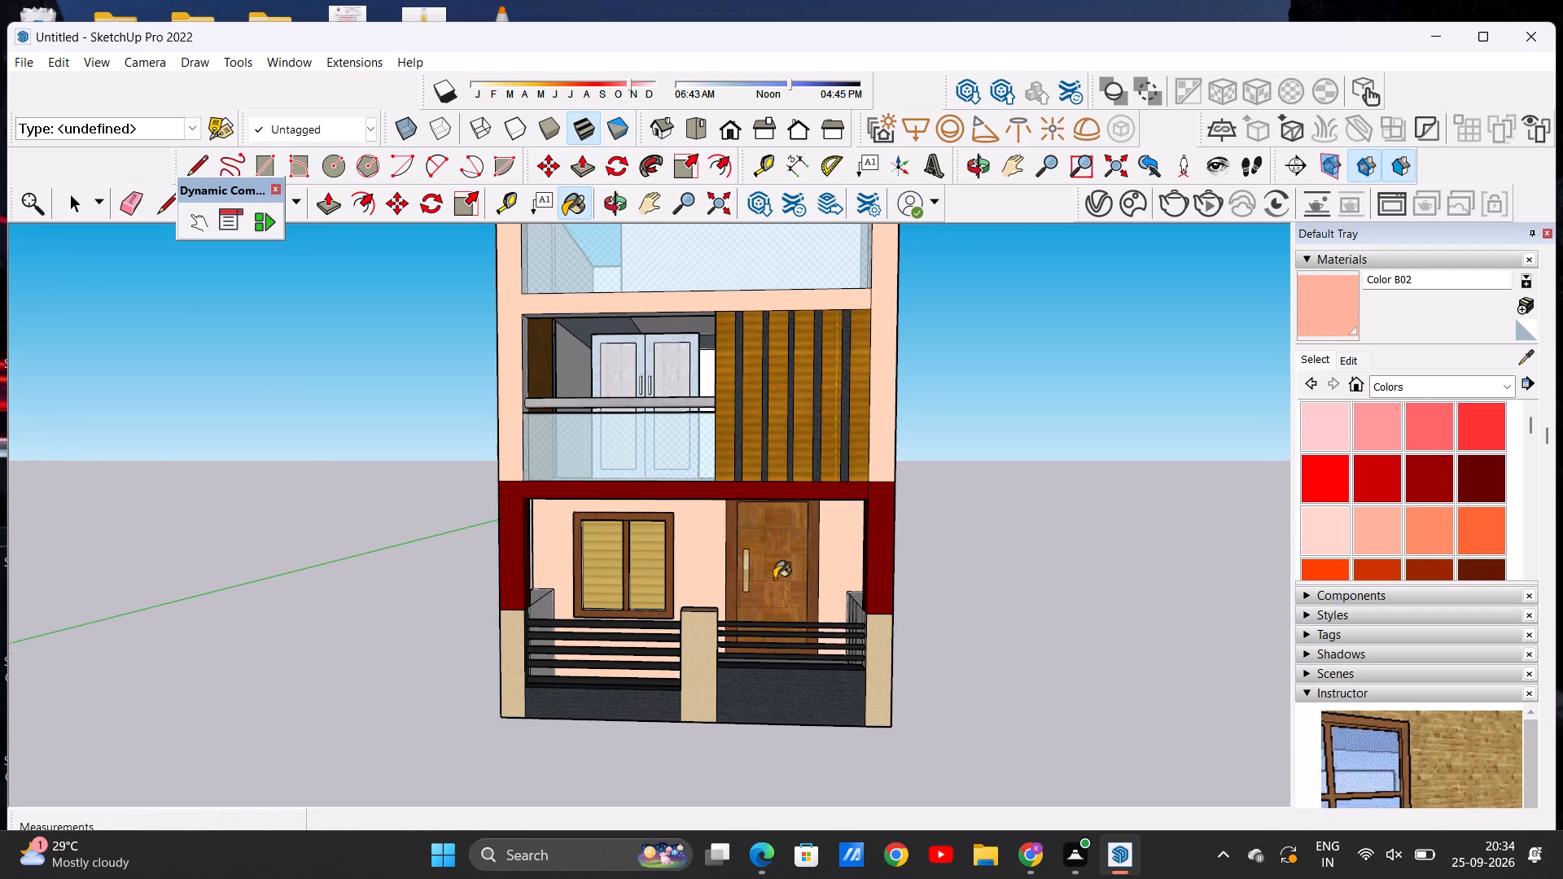
Paint the middle floor balcony's back wall beside the double doors and its inner side wall with Color B02.
{"action": "scroll", "coordinate": [772, 581], "scroll_direction": "down", "scroll_amount": 7}
{"action": "middle_click_drag", "start_coordinate": [765, 581], "coordinate": [777, 645]}
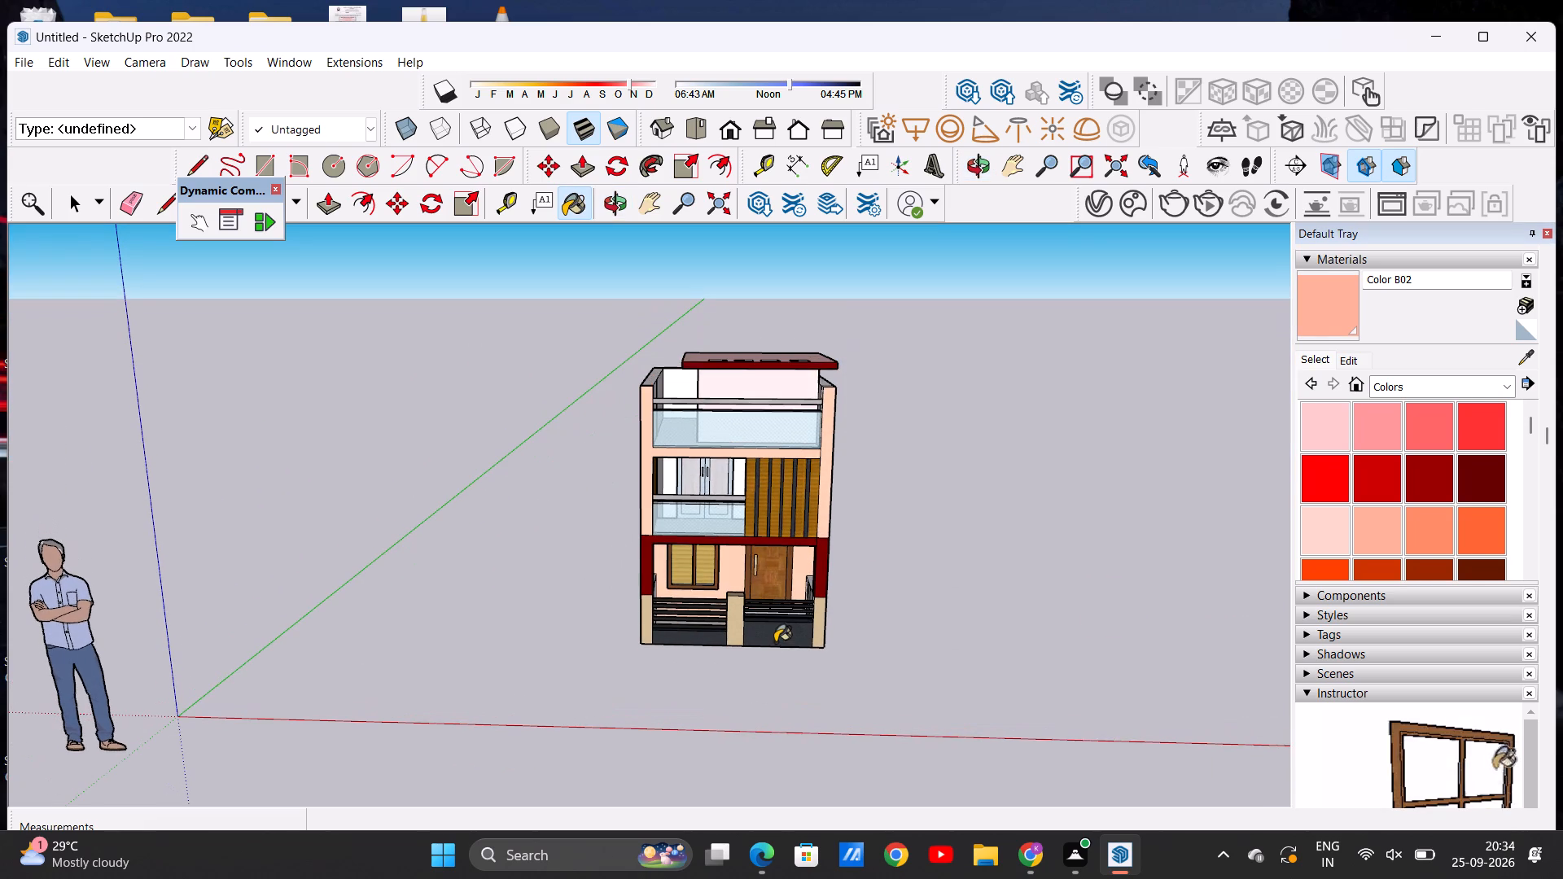
{"action": "middle_click_drag", "start_coordinate": [774, 641], "coordinate": [769, 531]}
{"action": "scroll", "coordinate": [639, 496], "scroll_direction": "up", "scroll_amount": 10}
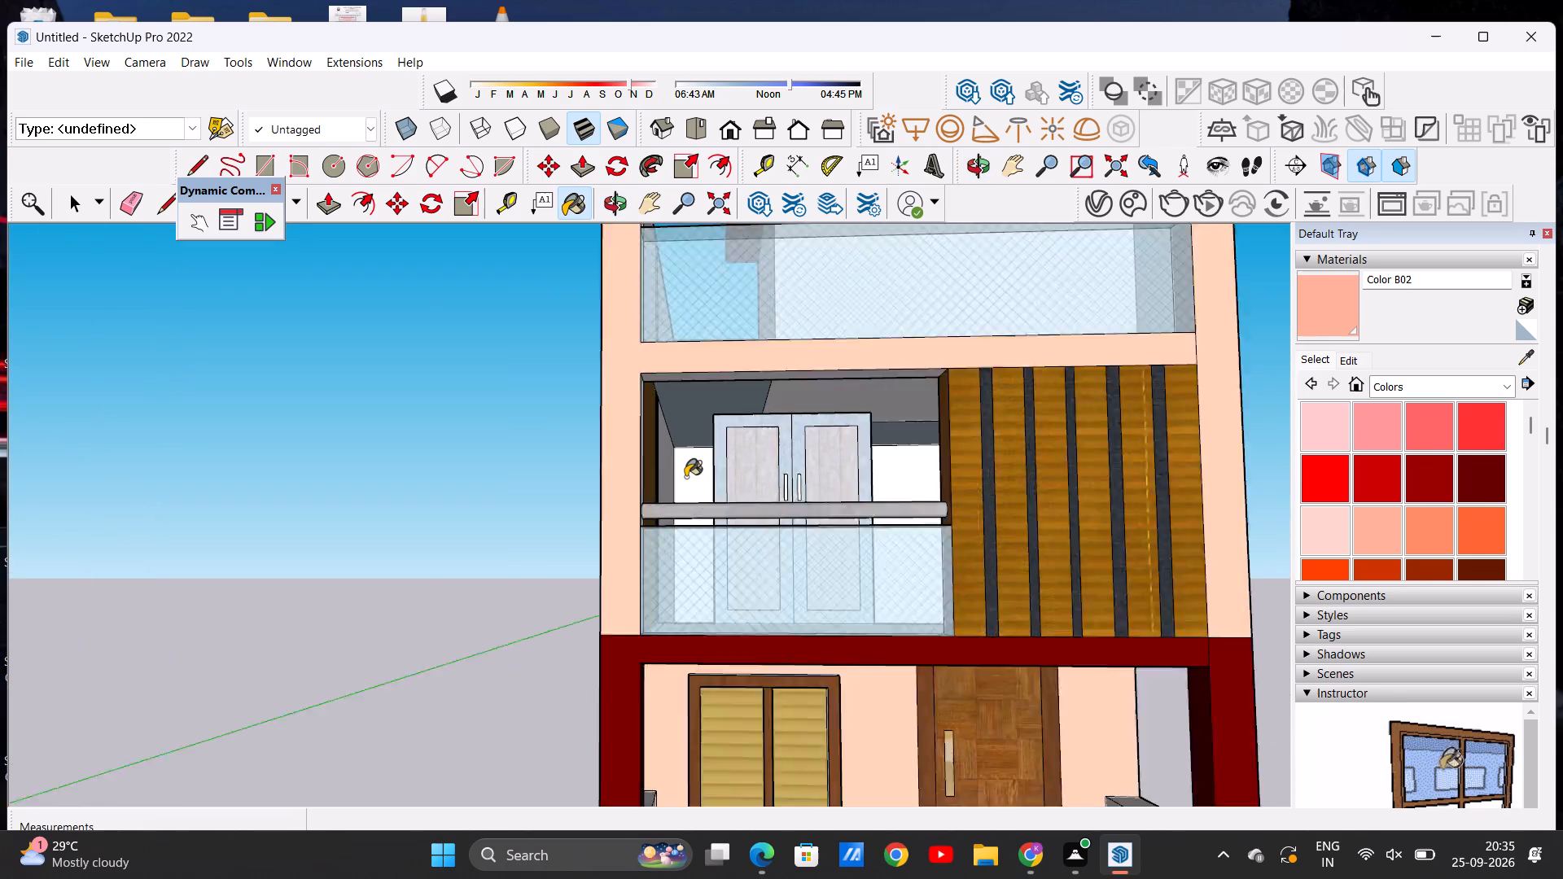
{"action": "scroll", "coordinate": [685, 477], "scroll_direction": "up", "scroll_amount": 2}
{"action": "left_click", "coordinate": [685, 477]}
{"action": "left_click", "coordinate": [663, 486]}
Examine the painted balcony walls up close and the complete facade from the front.
{"action": "scroll", "coordinate": [663, 508], "scroll_direction": "down", "scroll_amount": 3}
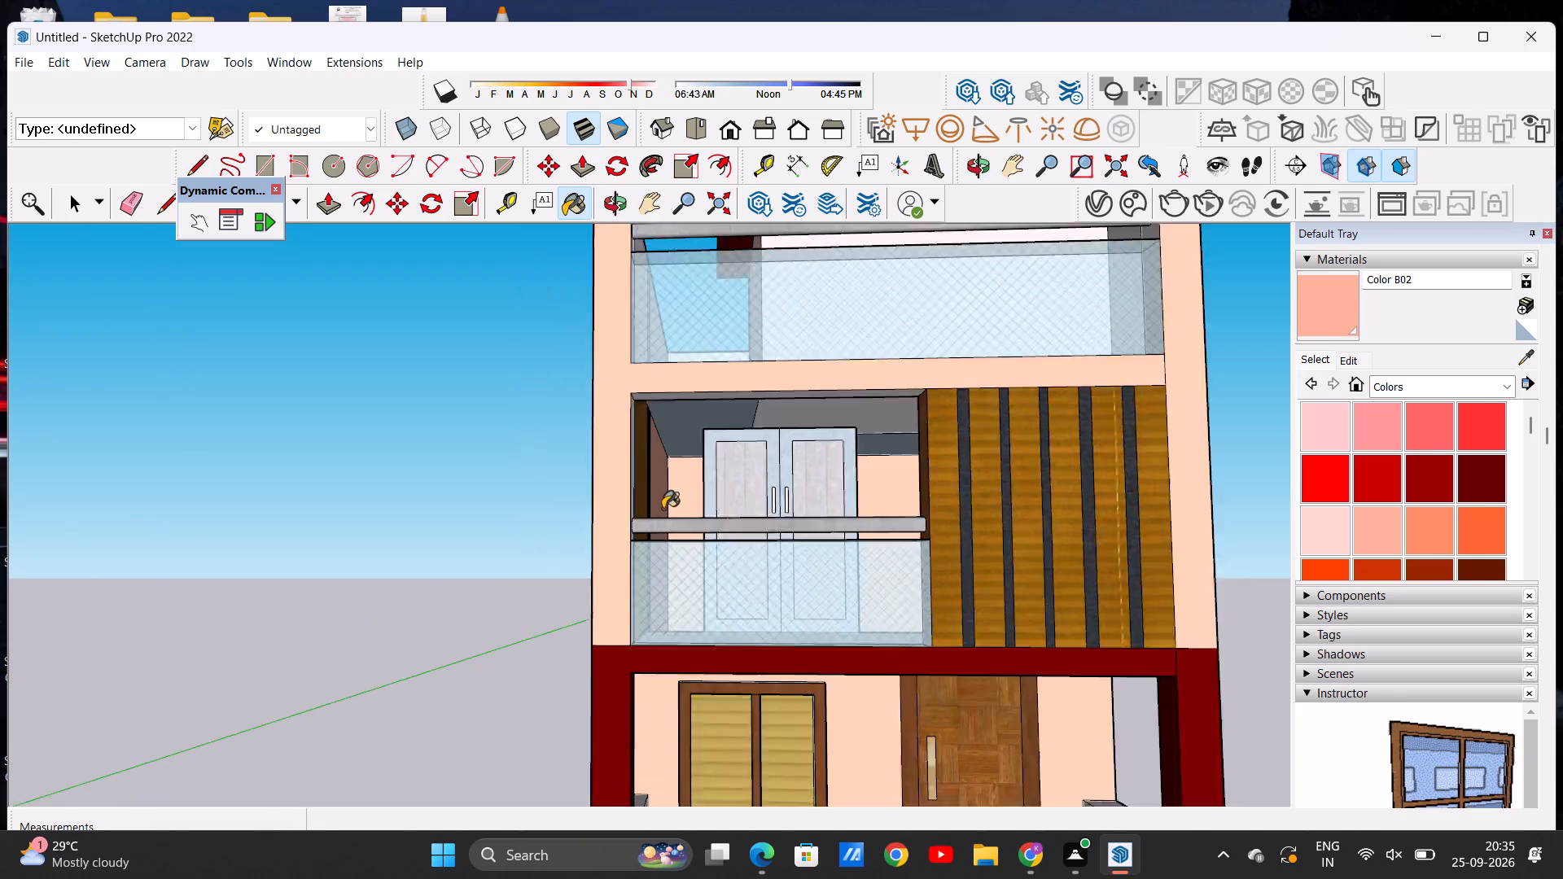
{"action": "scroll", "coordinate": [663, 509], "scroll_direction": "down", "scroll_amount": 7}
{"action": "middle_click_drag", "start_coordinate": [708, 532], "coordinate": [721, 651]}
{"action": "scroll", "coordinate": [720, 487], "scroll_direction": "up", "scroll_amount": 10}
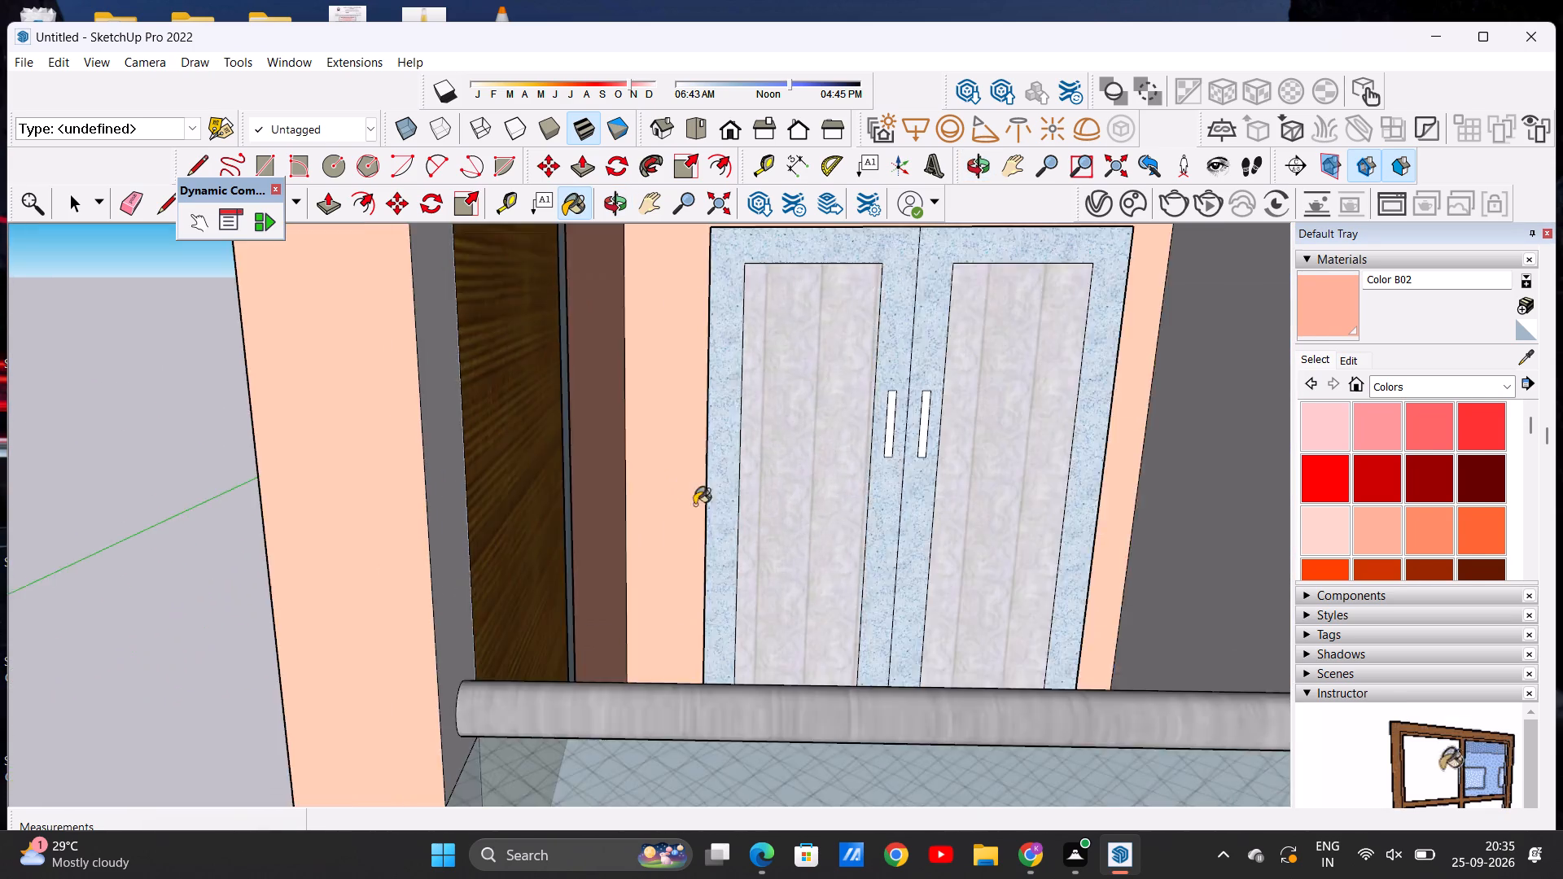
{"action": "scroll", "coordinate": [694, 505], "scroll_direction": "up", "scroll_amount": 4}
{"action": "scroll", "coordinate": [726, 506], "scroll_direction": "down", "scroll_amount": 18}
{"action": "middle_click_drag", "start_coordinate": [749, 525], "coordinate": [746, 463]}
{"action": "scroll", "coordinate": [703, 538], "scroll_direction": "down", "scroll_amount": 11}
{"action": "scroll", "coordinate": [812, 586], "scroll_direction": "up", "scroll_amount": 5}
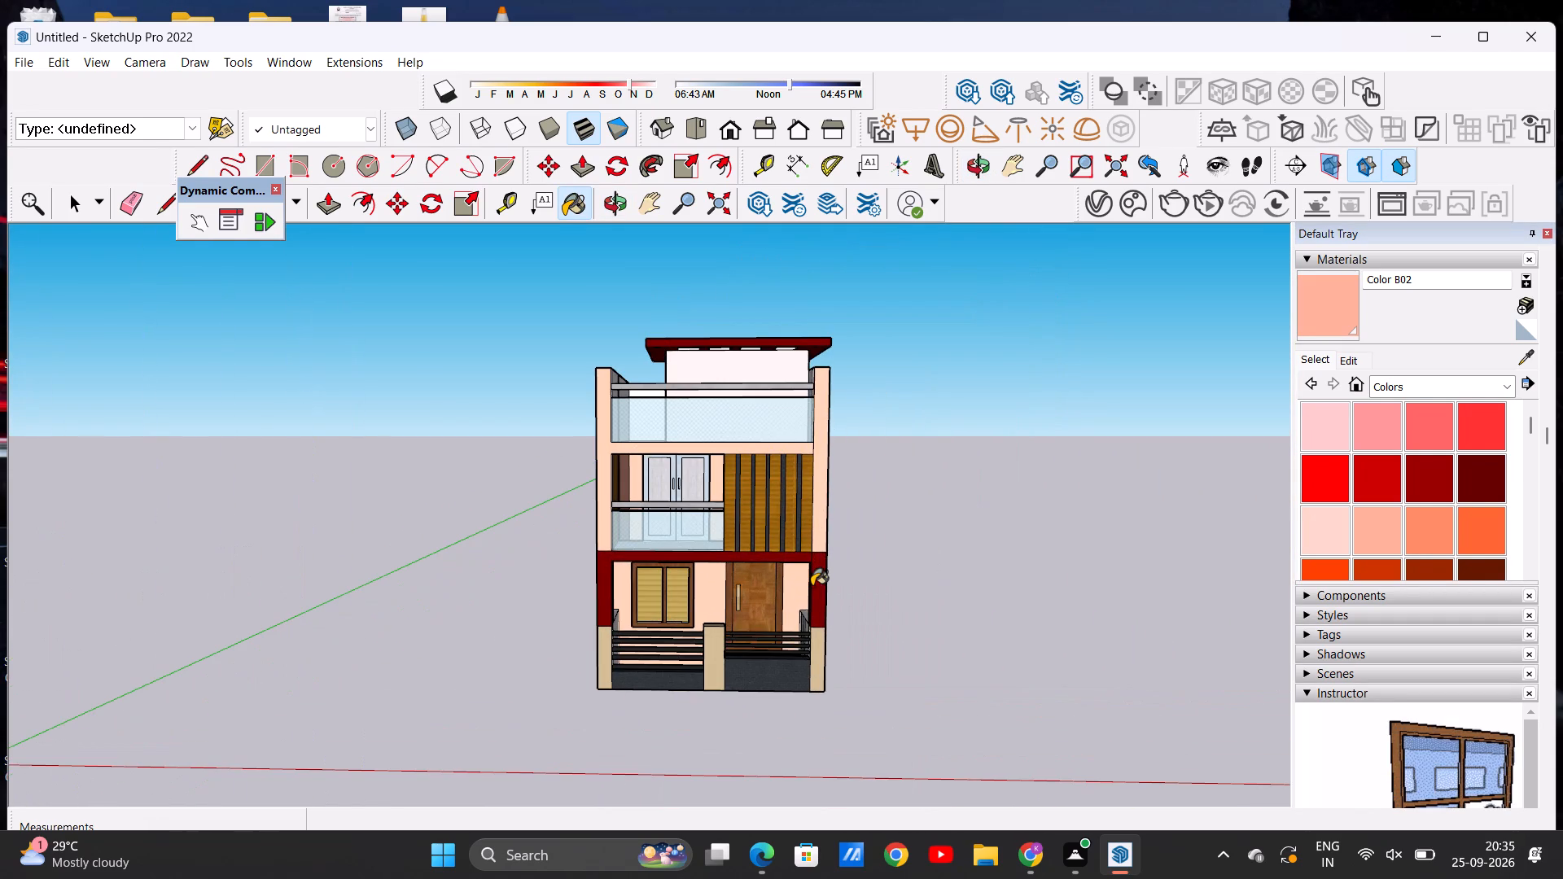
{"action": "key", "text": "space"}
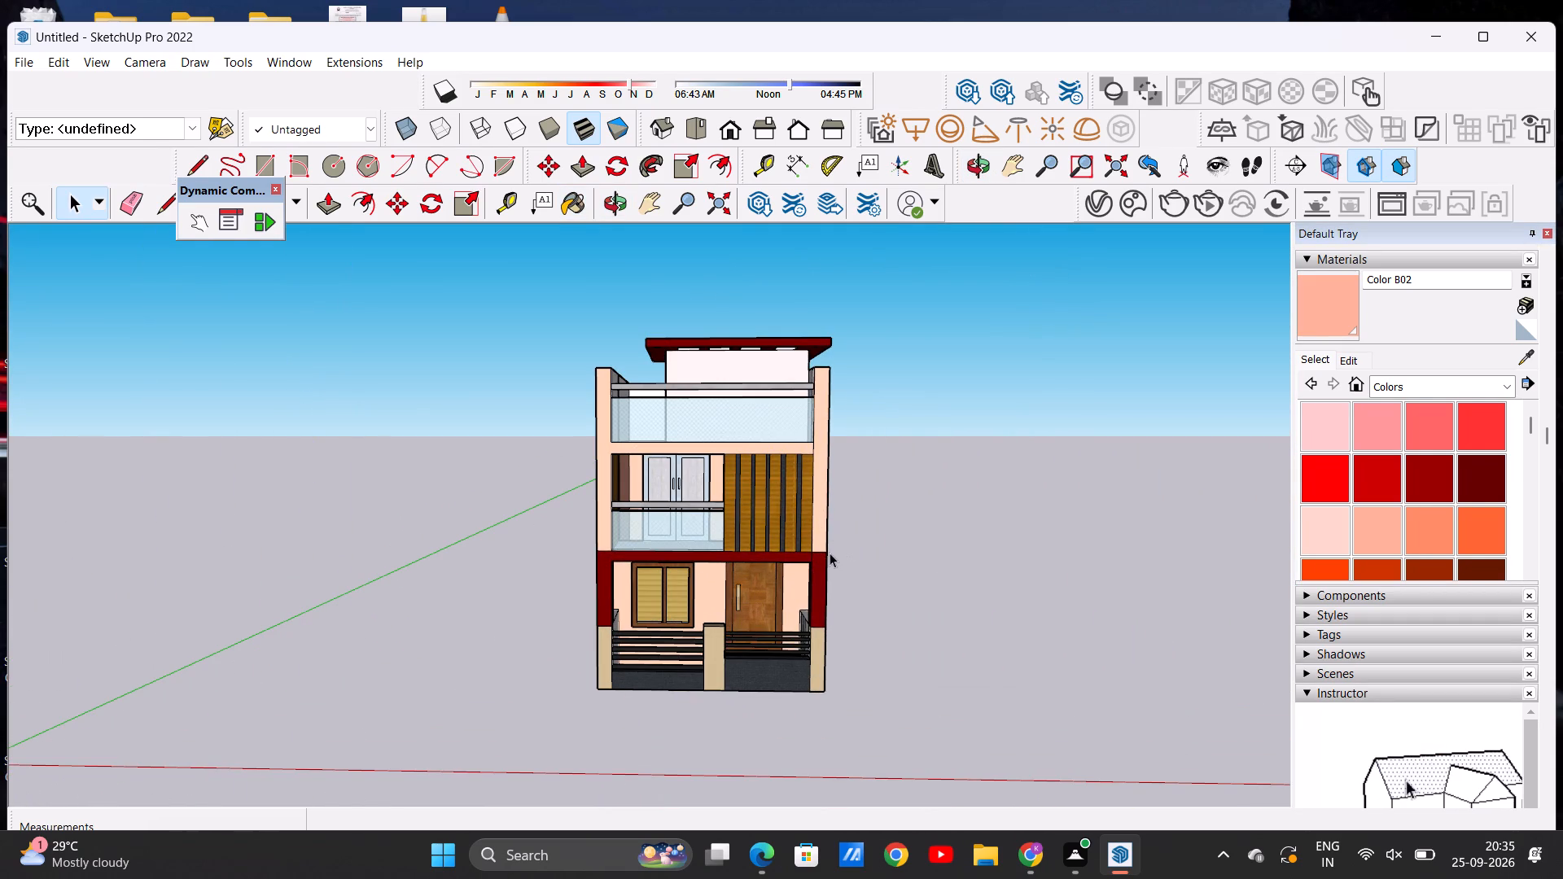
{"action": "scroll", "coordinate": [795, 518], "scroll_direction": "down", "scroll_amount": 4}
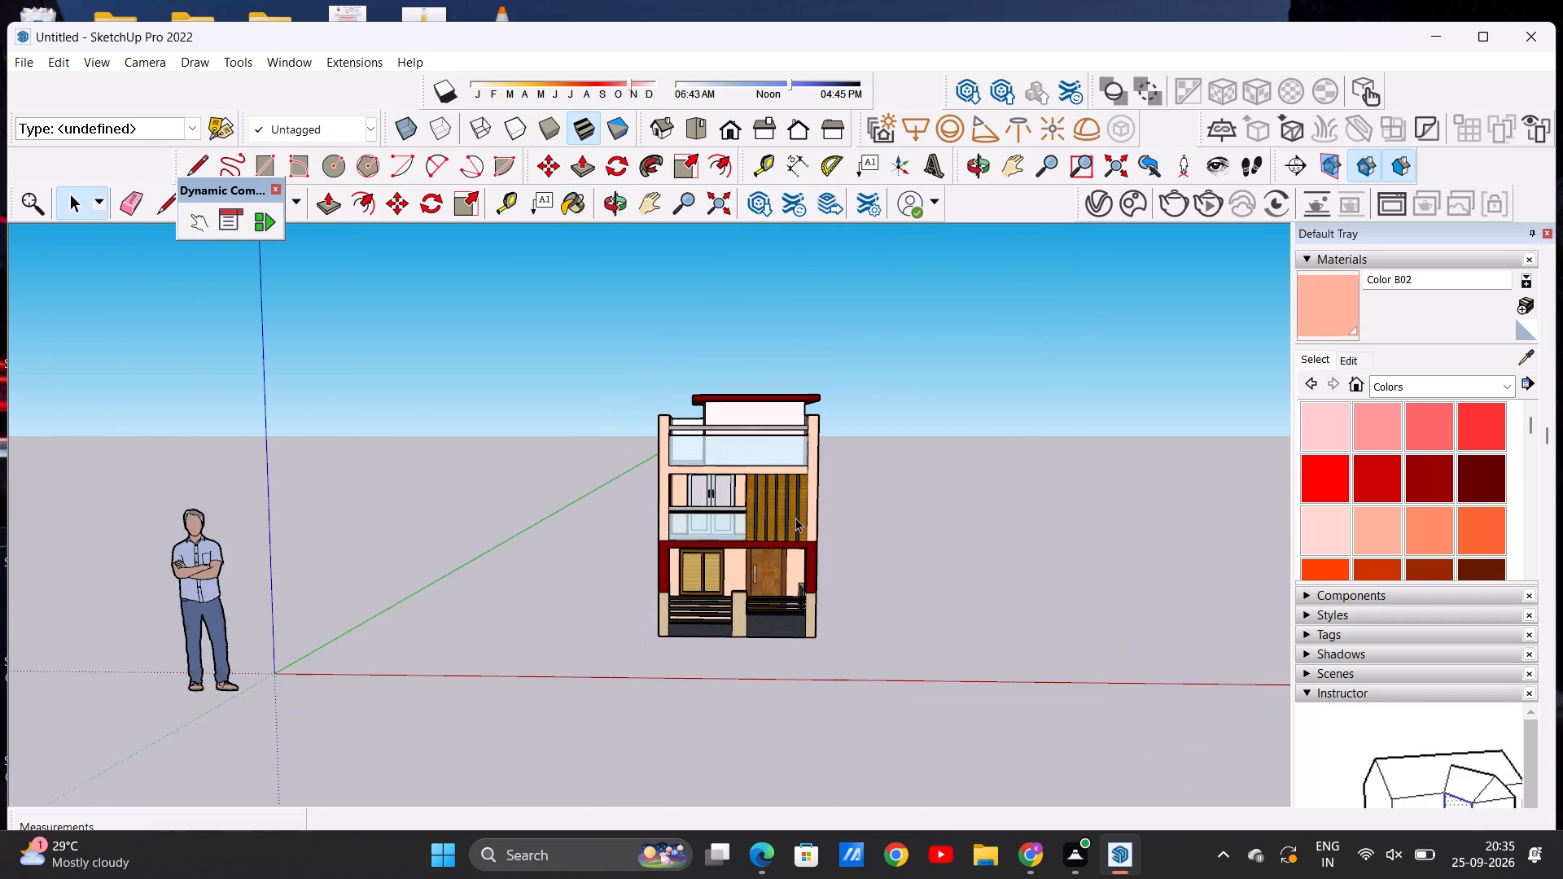
Erase the edges dividing the upper part of the house's plain right side wall above and beside the porch opening.
{"action": "middle_click_drag", "start_coordinate": [838, 540], "coordinate": [470, 566]}
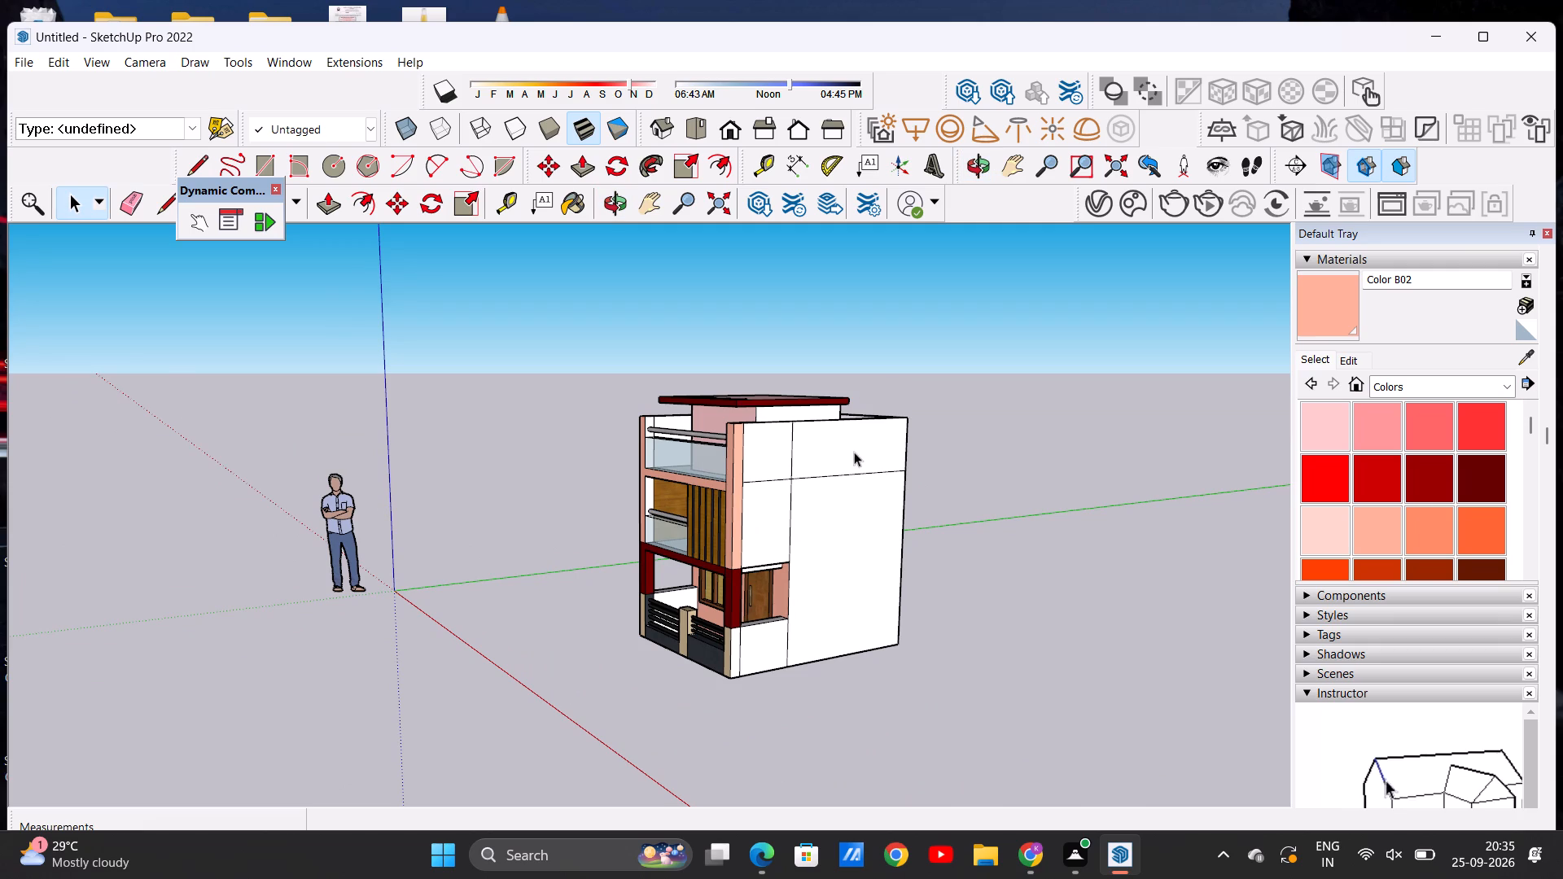
{"action": "middle_click_drag", "start_coordinate": [860, 511], "coordinate": [706, 512]}
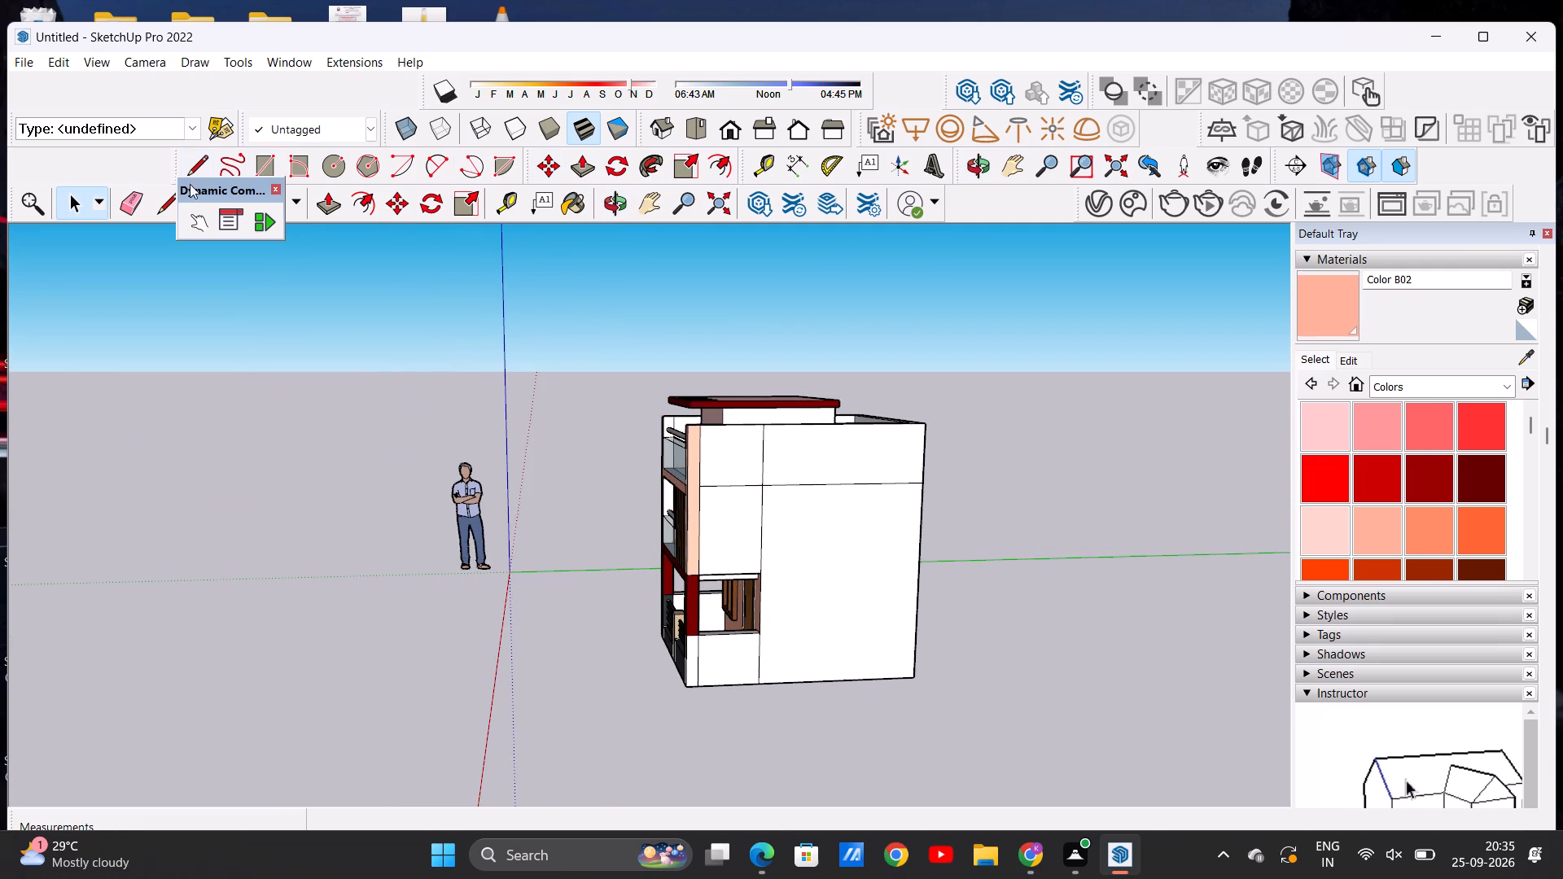
{"action": "left_click", "coordinate": [175, 216]}
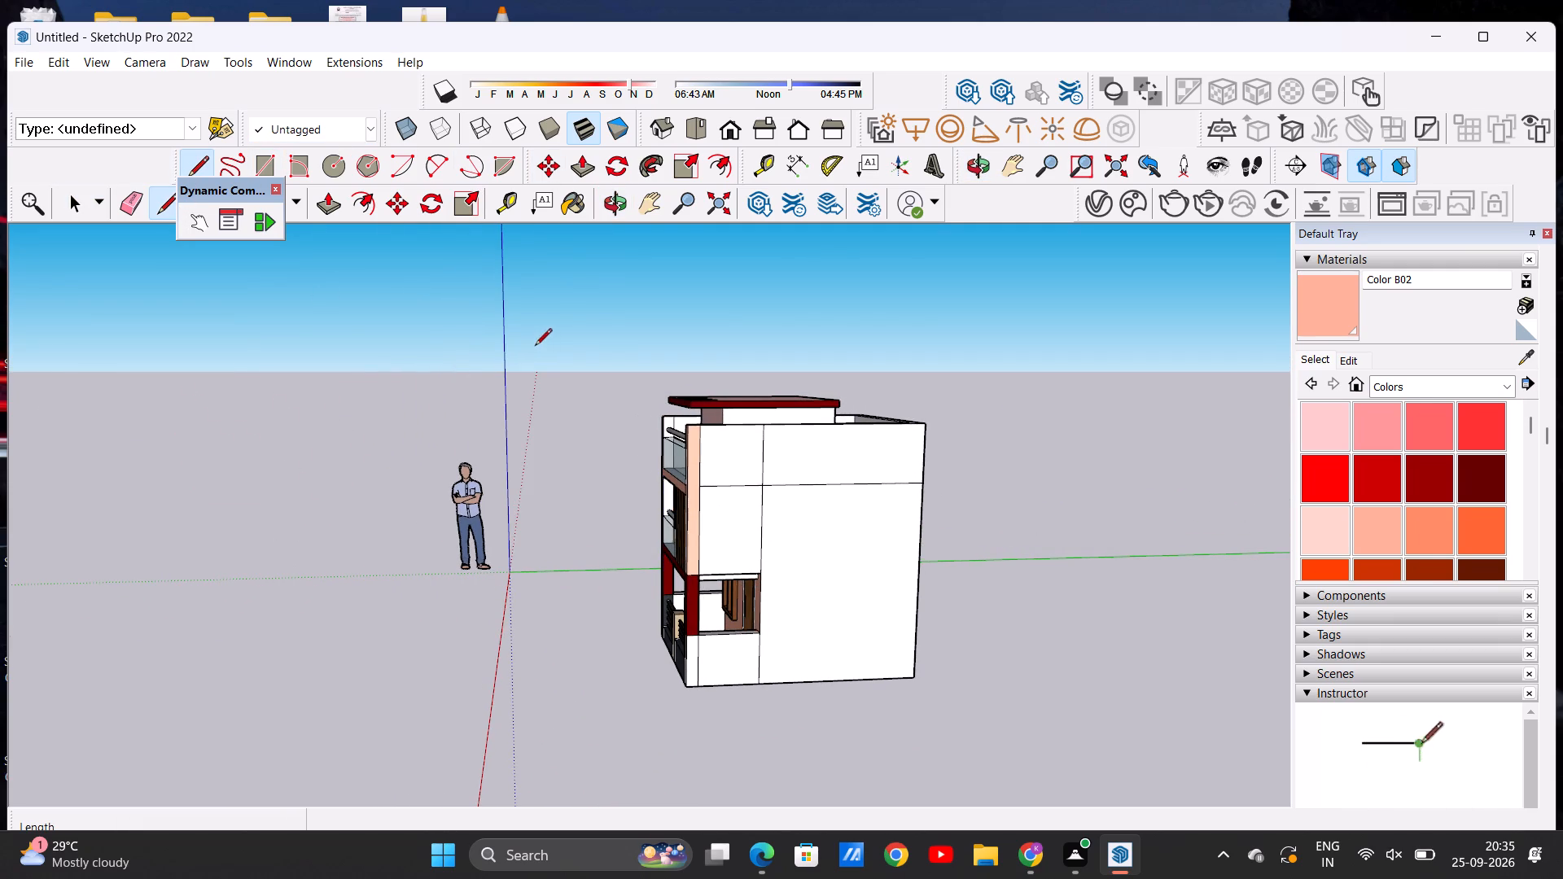
{"action": "left_click", "coordinate": [133, 210]}
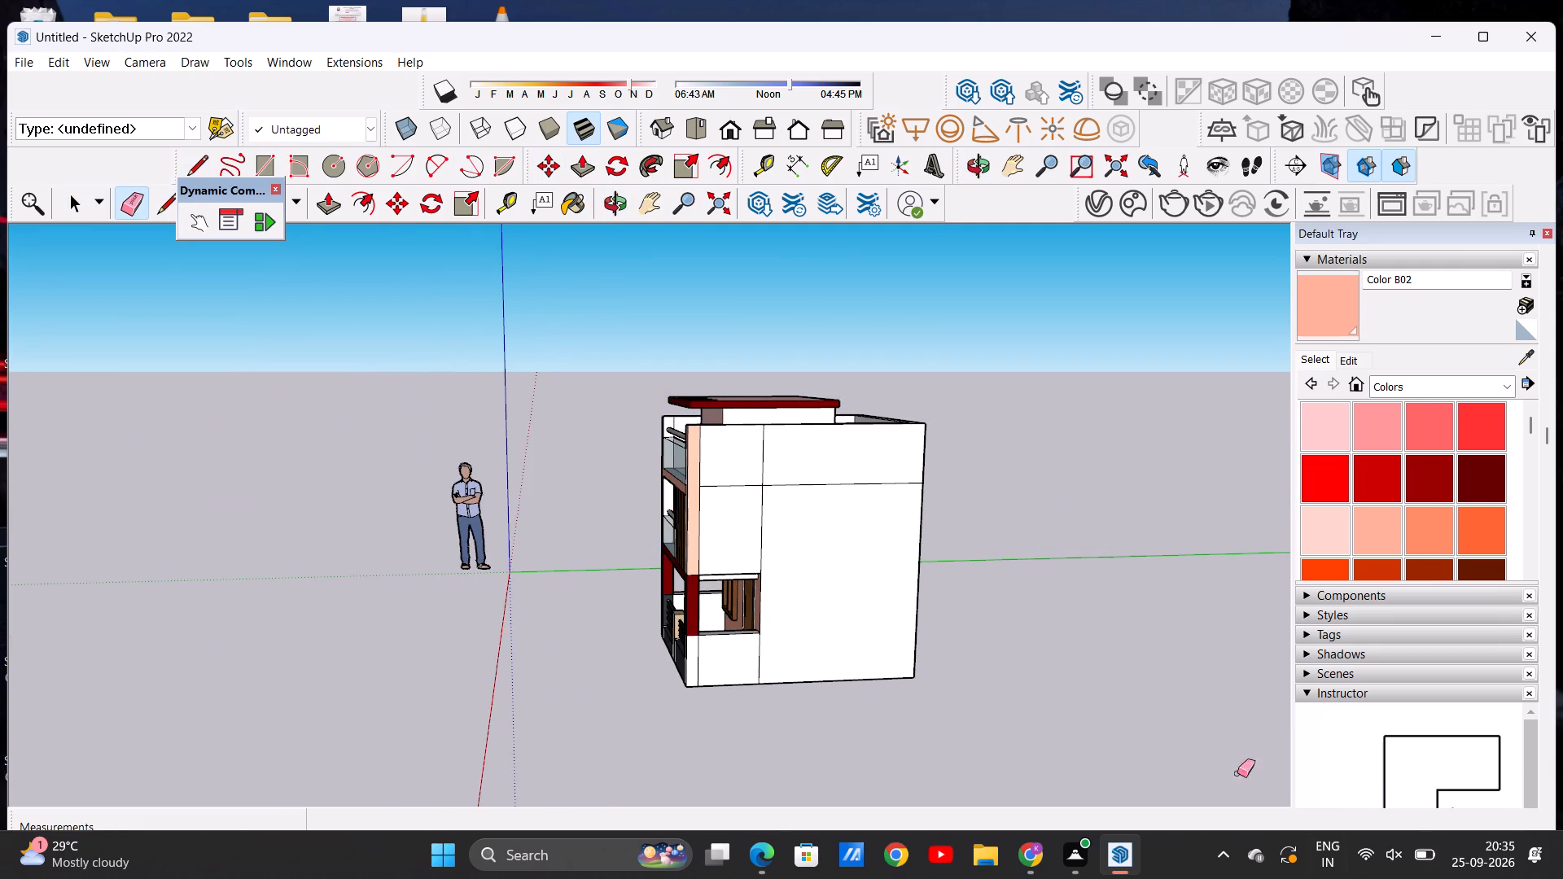
{"action": "scroll", "coordinate": [1054, 690], "scroll_direction": "up", "scroll_amount": 5}
{"action": "left_click", "coordinate": [130, 202]}
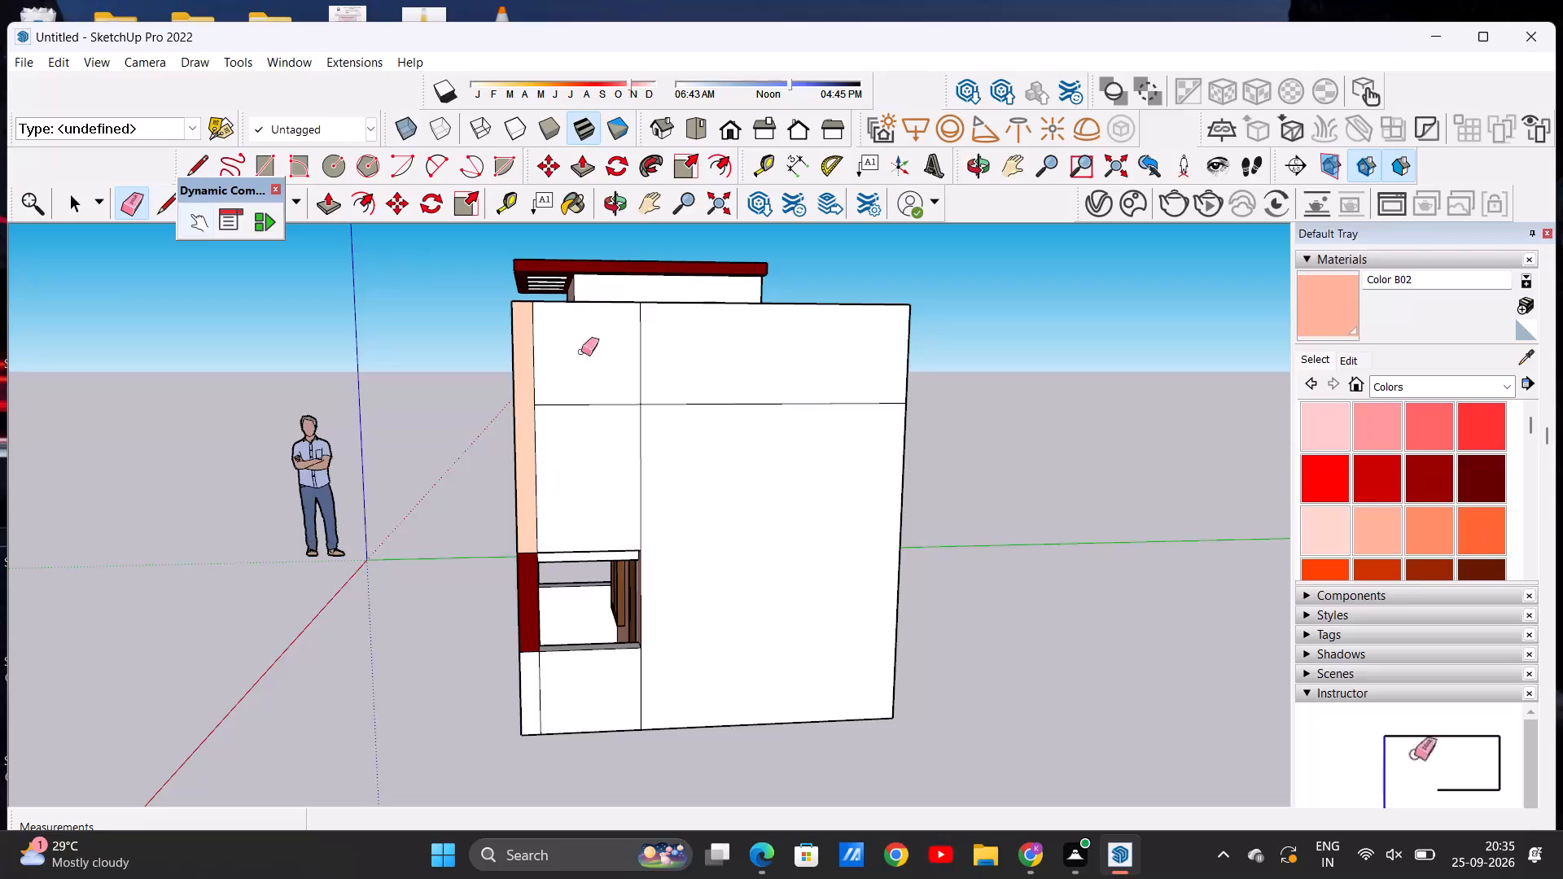
{"action": "scroll", "coordinate": [701, 430], "scroll_direction": "up", "scroll_amount": 5}
{"action": "left_click_drag", "start_coordinate": [587, 313], "coordinate": [661, 313]}
{"action": "left_click_drag", "start_coordinate": [672, 336], "coordinate": [677, 440]}
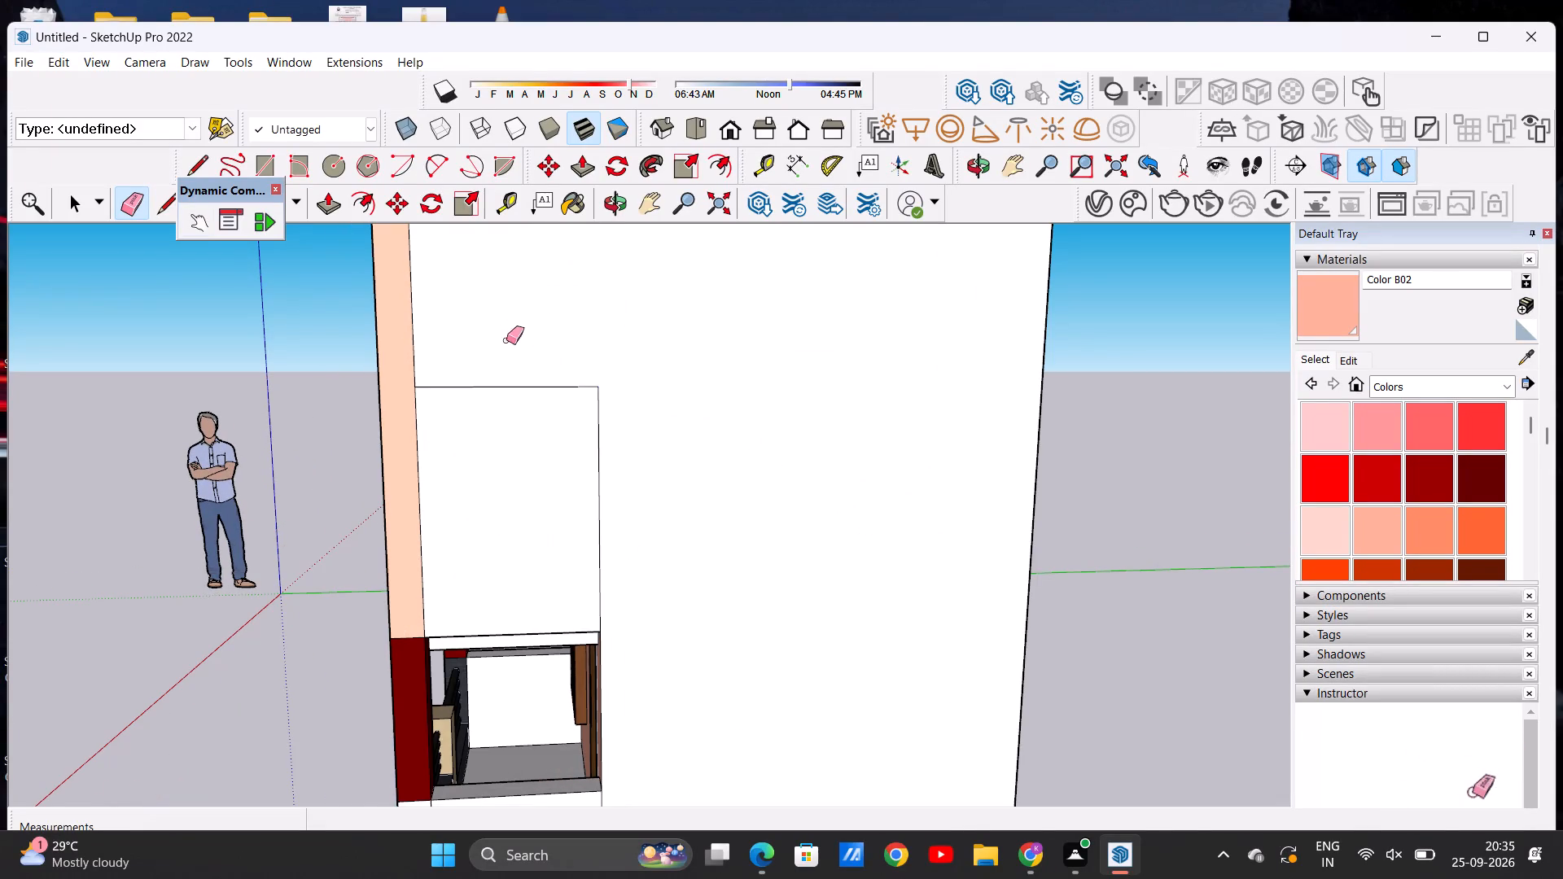
{"action": "left_click_drag", "start_coordinate": [500, 351], "coordinate": [637, 497]}
{"action": "left_click_drag", "start_coordinate": [562, 370], "coordinate": [572, 413]}
Erase the two vertical edges on the right side wall below the porch opening and the dark red pillar.
{"action": "scroll", "coordinate": [696, 407], "scroll_direction": "down", "scroll_amount": 7}
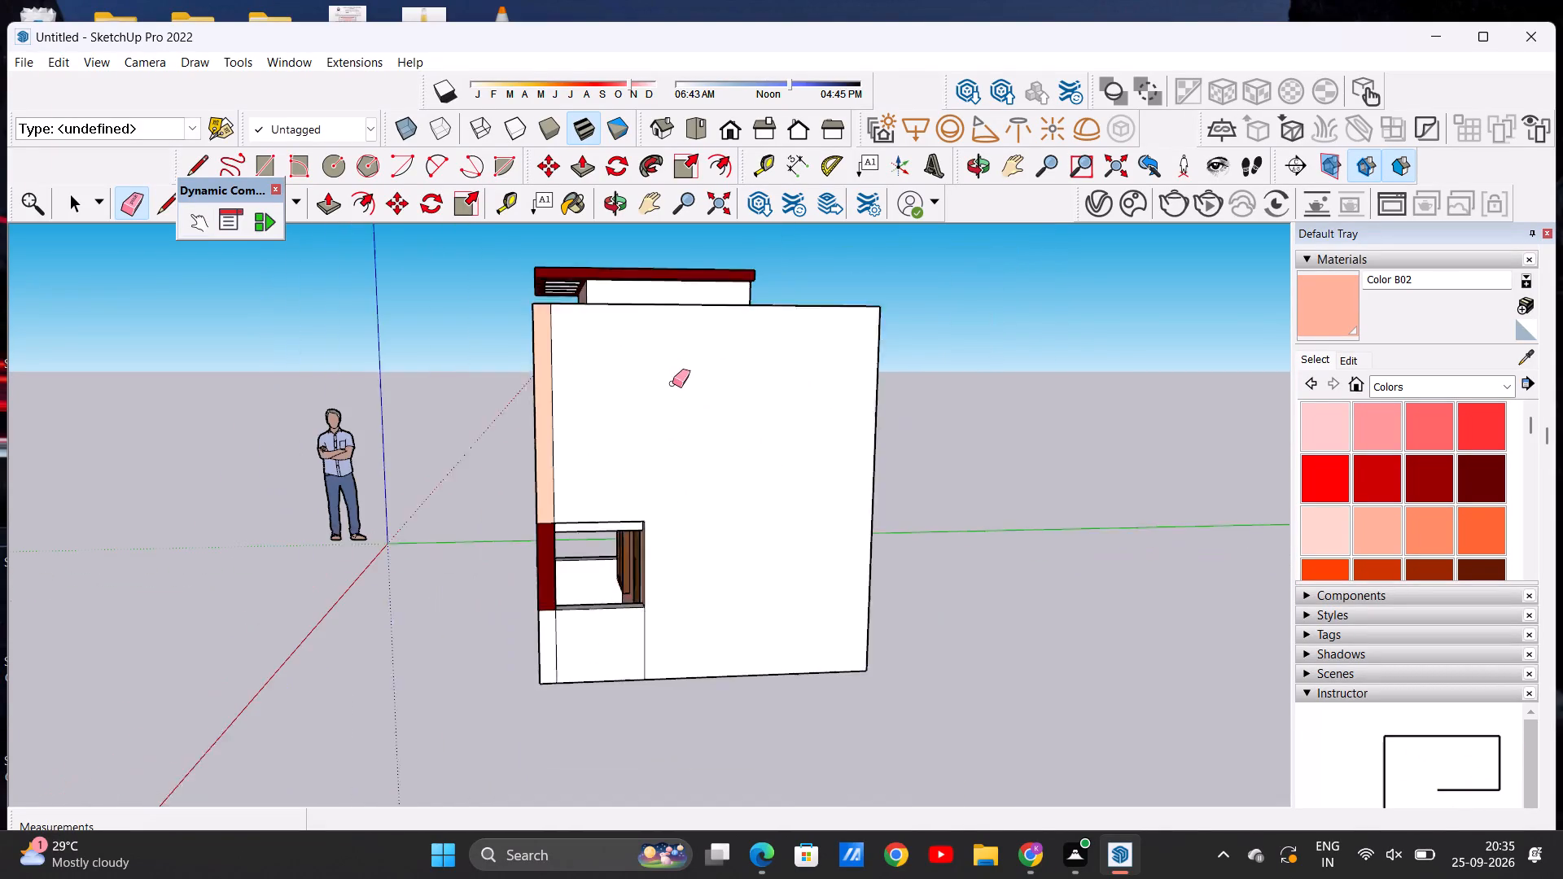
{"action": "scroll", "coordinate": [672, 383], "scroll_direction": "down", "scroll_amount": 1}
{"action": "scroll", "coordinate": [673, 506], "scroll_direction": "up", "scroll_amount": 6}
{"action": "middle_click_drag", "start_coordinate": [639, 660], "coordinate": [633, 564]}
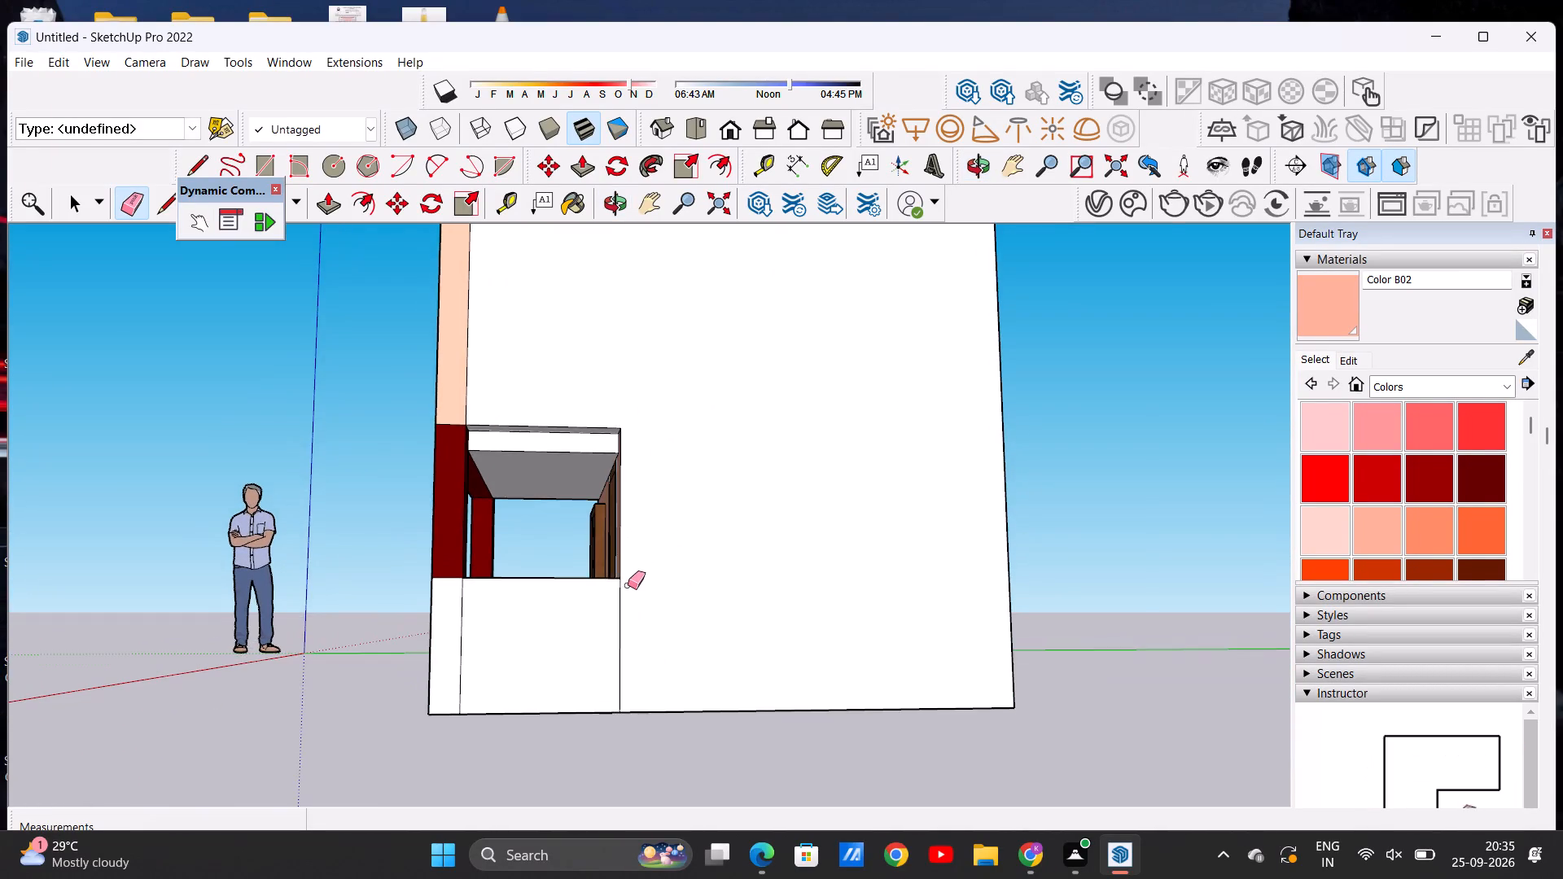
{"action": "scroll", "coordinate": [626, 602], "scroll_direction": "up", "scroll_amount": 4}
{"action": "left_click_drag", "start_coordinate": [589, 612], "coordinate": [645, 623]}
{"action": "left_click_drag", "start_coordinate": [326, 620], "coordinate": [380, 635]}
{"action": "key", "text": "ctrl+z"}
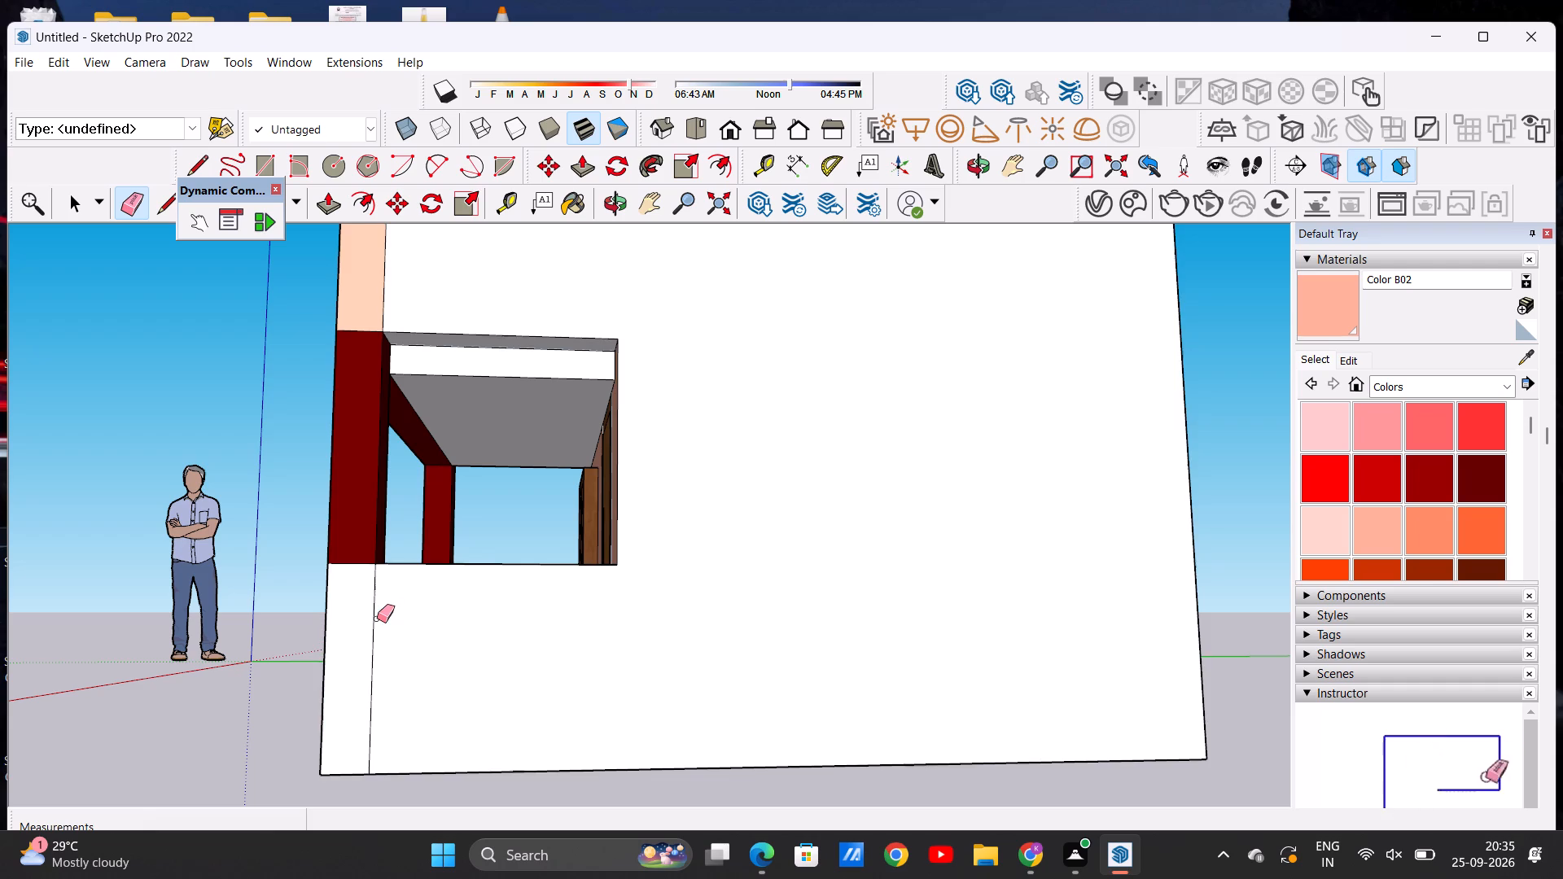
{"action": "scroll", "coordinate": [495, 462], "scroll_direction": "down", "scroll_amount": 4}
{"action": "scroll", "coordinate": [455, 590], "scroll_direction": "up", "scroll_amount": 5}
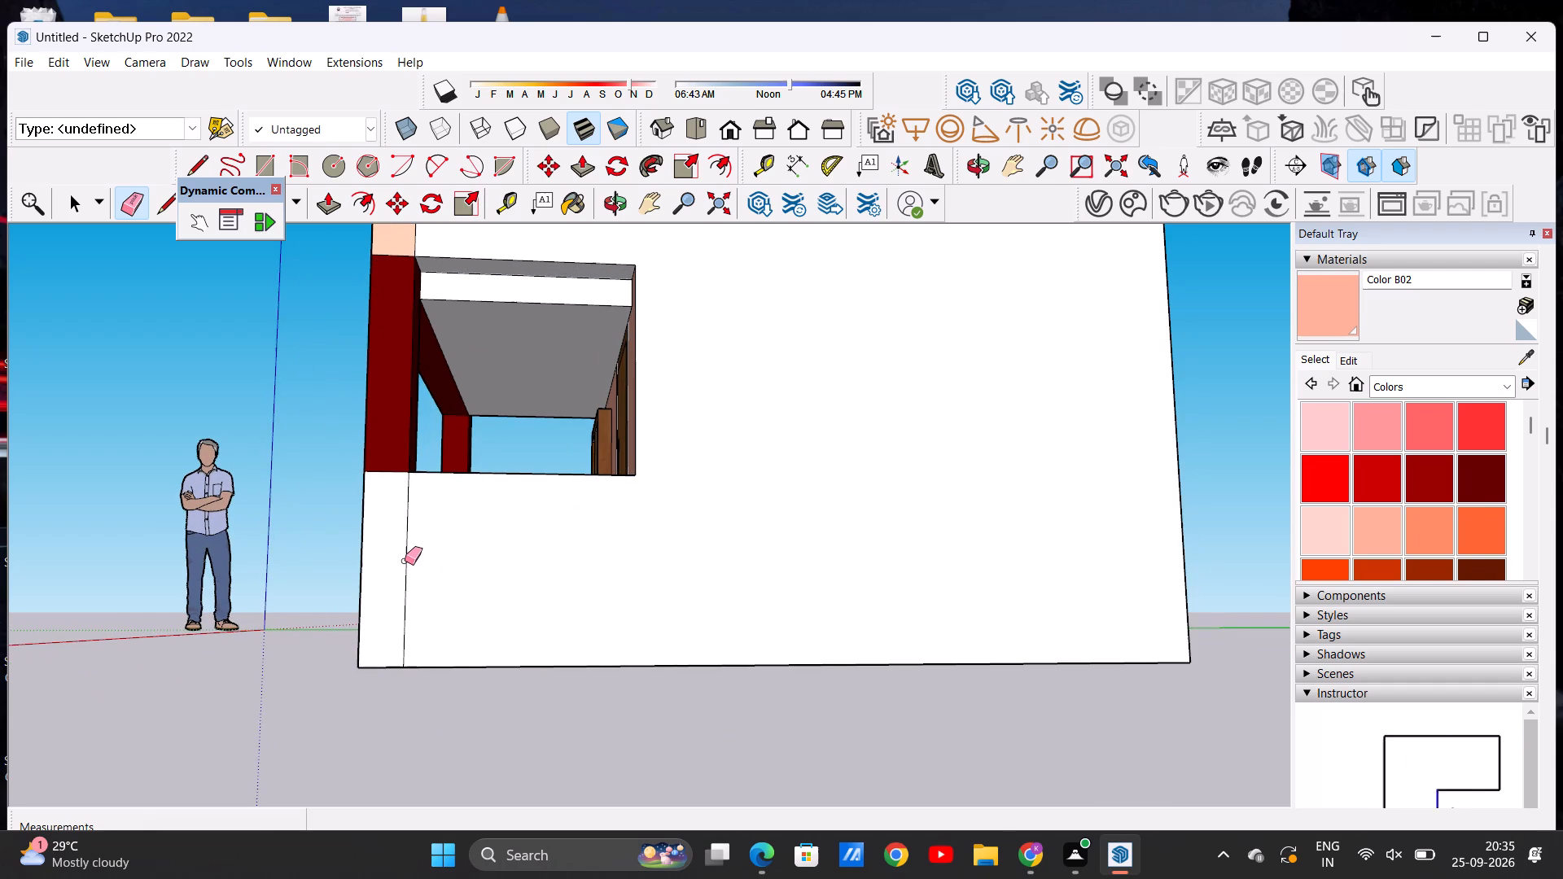
{"action": "left_click", "coordinate": [405, 561]}
Erase the vertical edges on the left side wall below the porch opening and the dark red pillar.
{"action": "scroll", "coordinate": [430, 562], "scroll_direction": "down", "scroll_amount": 9}
{"action": "middle_click_drag", "start_coordinate": [450, 553], "coordinate": [803, 712]}
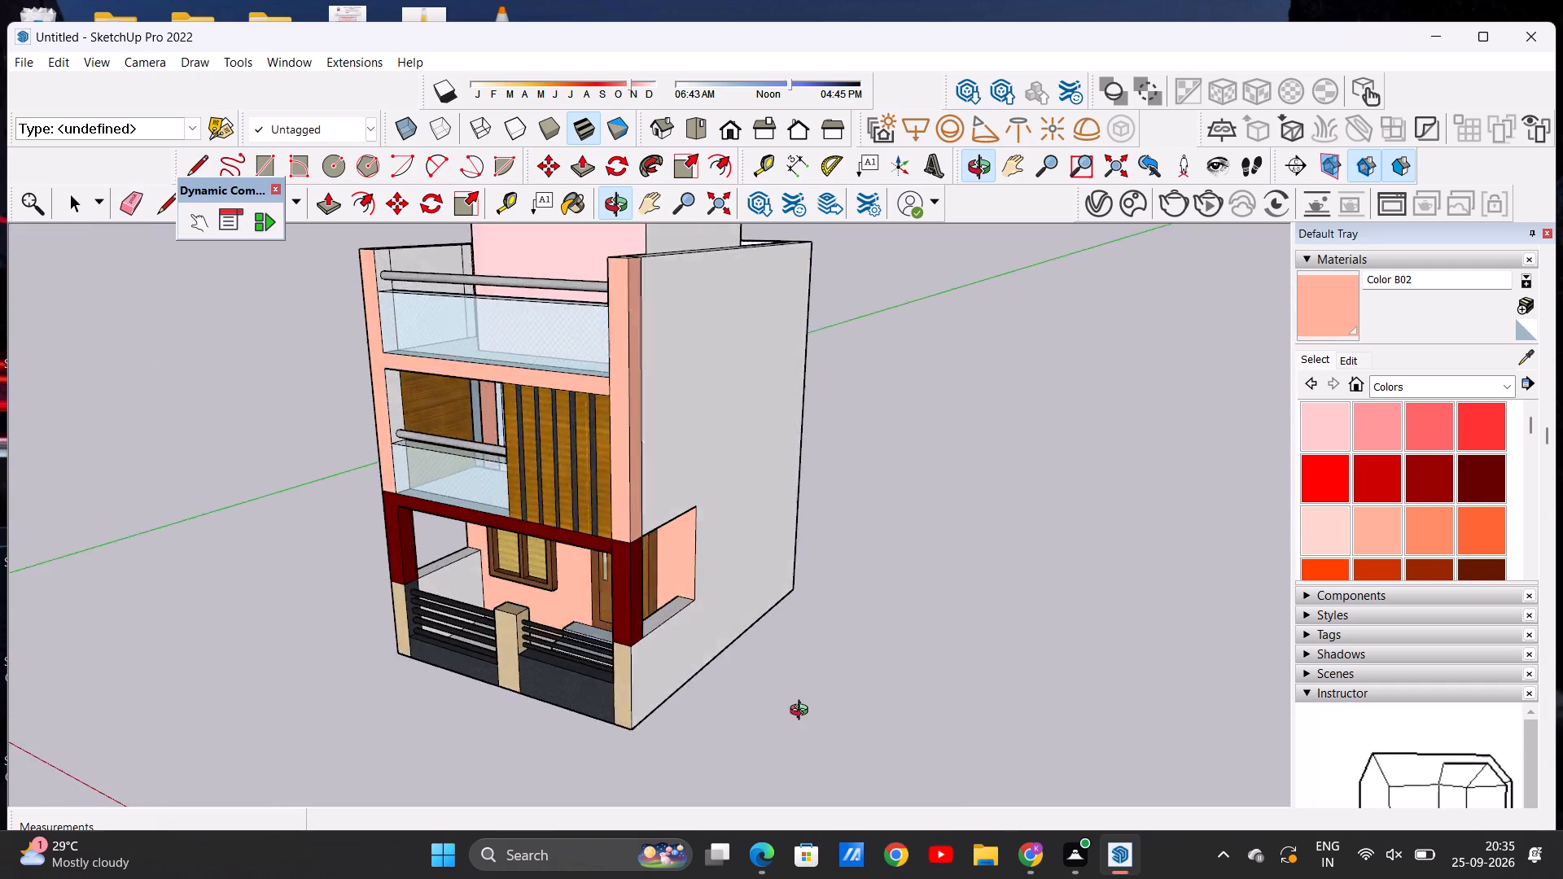
{"action": "middle_click_drag", "start_coordinate": [803, 712], "coordinate": [1115, 628]}
{"action": "middle_click_drag", "start_coordinate": [604, 688], "coordinate": [802, 727]}
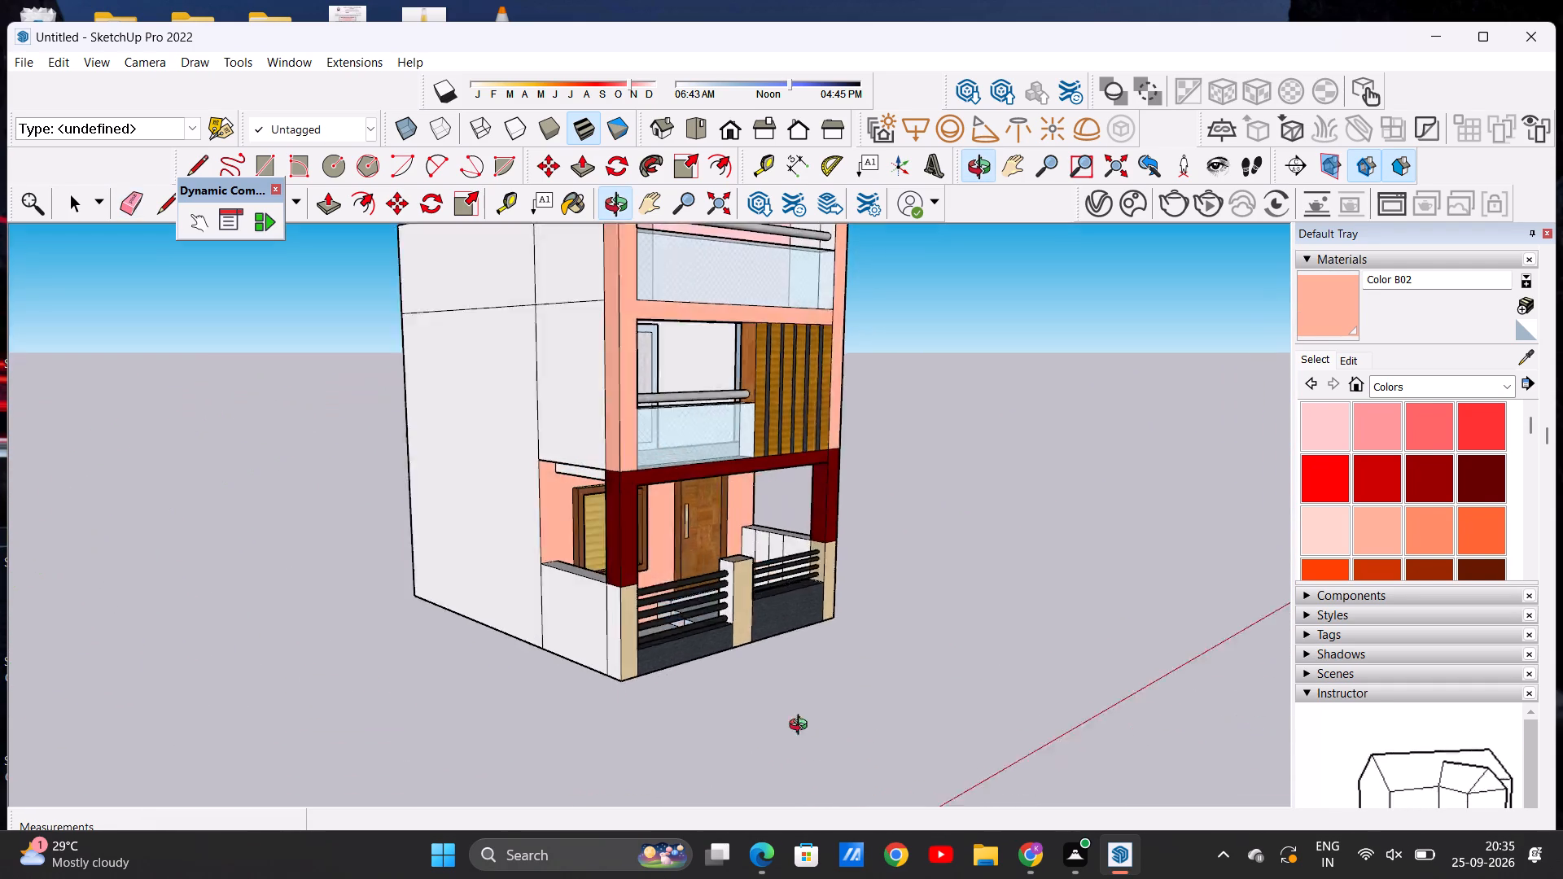
{"action": "middle_click_drag", "start_coordinate": [802, 727], "coordinate": [865, 730]}
{"action": "scroll", "coordinate": [629, 653], "scroll_direction": "up", "scroll_amount": 6}
{"action": "left_click_drag", "start_coordinate": [639, 618], "coordinate": [666, 619]}
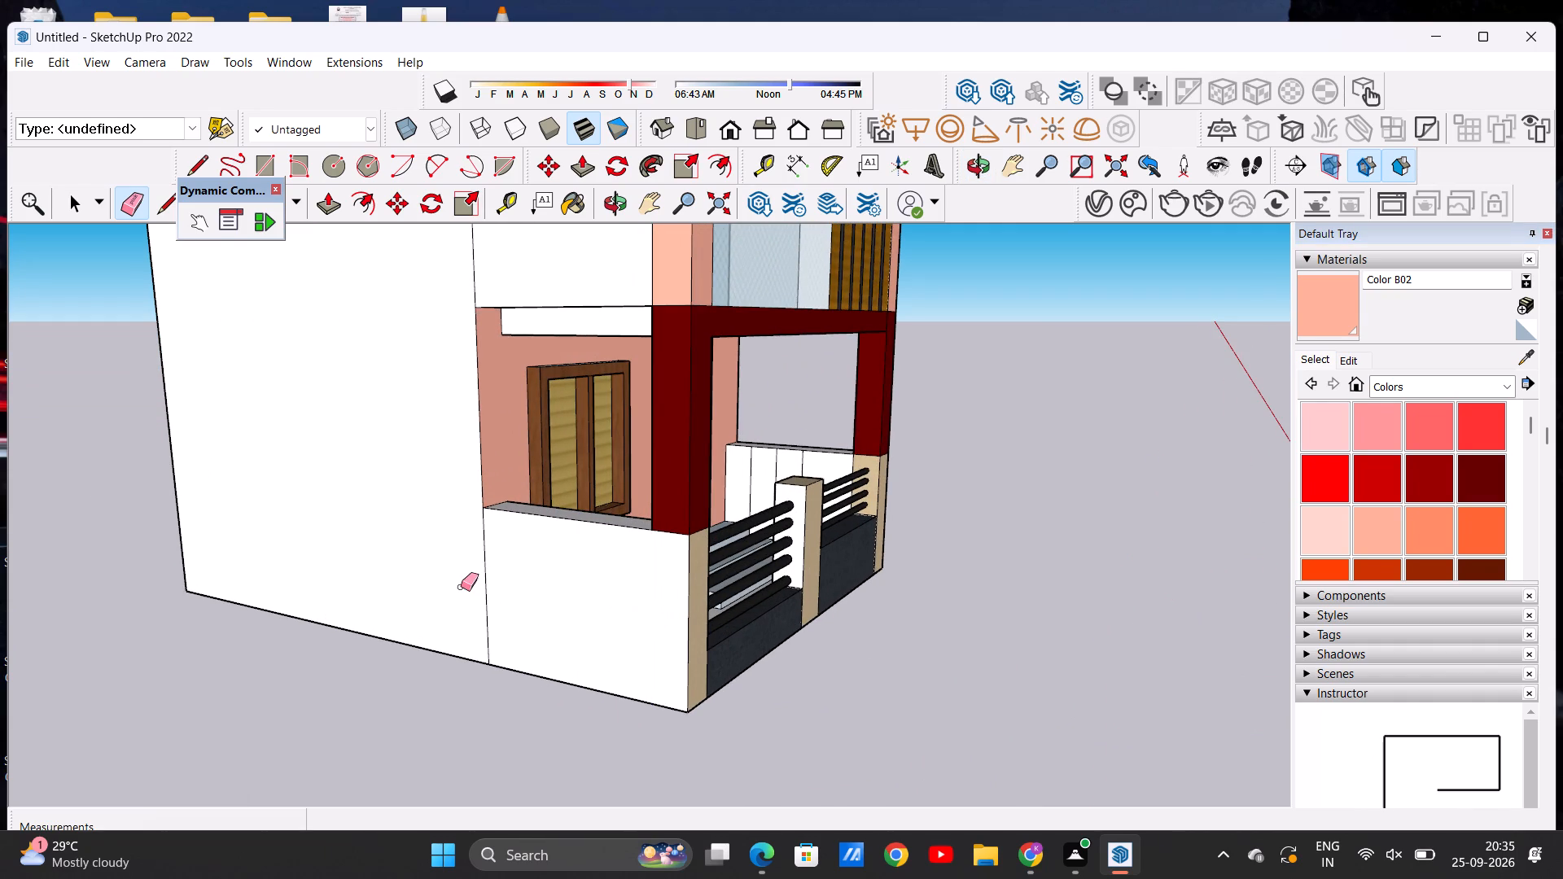
{"action": "left_click_drag", "start_coordinate": [461, 587], "coordinate": [505, 589]}
Erase the horizontal and vertical edges dividing the upper part of the left side wall.
{"action": "scroll", "coordinate": [524, 626], "scroll_direction": "down", "scroll_amount": 8}
{"action": "scroll", "coordinate": [514, 420], "scroll_direction": "up", "scroll_amount": 5}
{"action": "left_click_drag", "start_coordinate": [532, 260], "coordinate": [539, 316]}
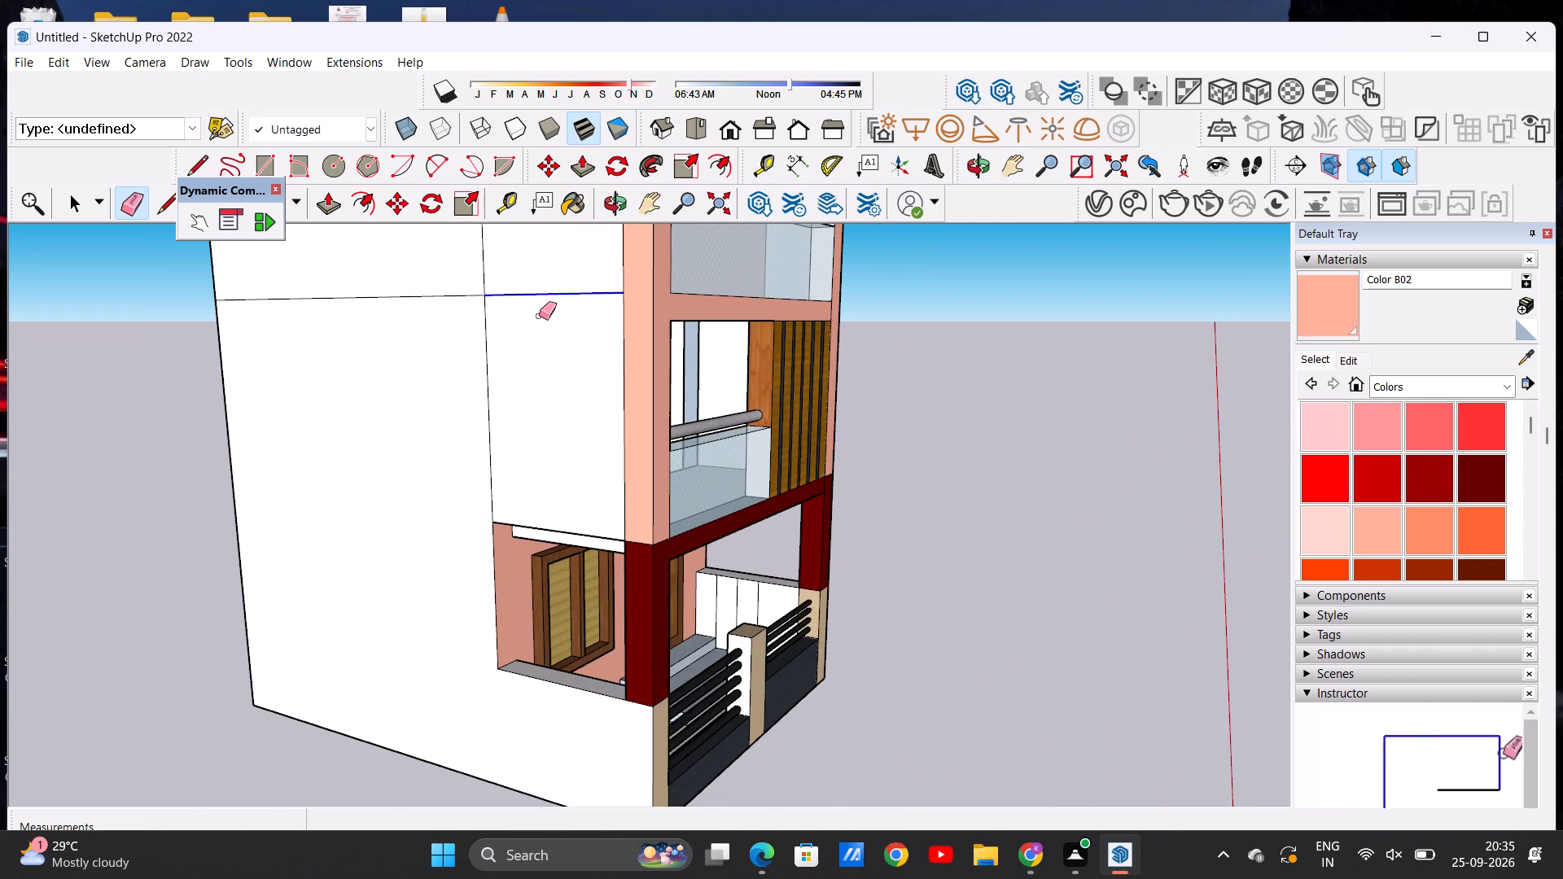
{"action": "left_click_drag", "start_coordinate": [539, 316], "coordinate": [445, 377]}
{"action": "scroll", "coordinate": [465, 406], "scroll_direction": "down", "scroll_amount": 5}
{"action": "scroll", "coordinate": [449, 286], "scroll_direction": "up", "scroll_amount": 4}
{"action": "left_click_drag", "start_coordinate": [460, 305], "coordinate": [498, 339]}
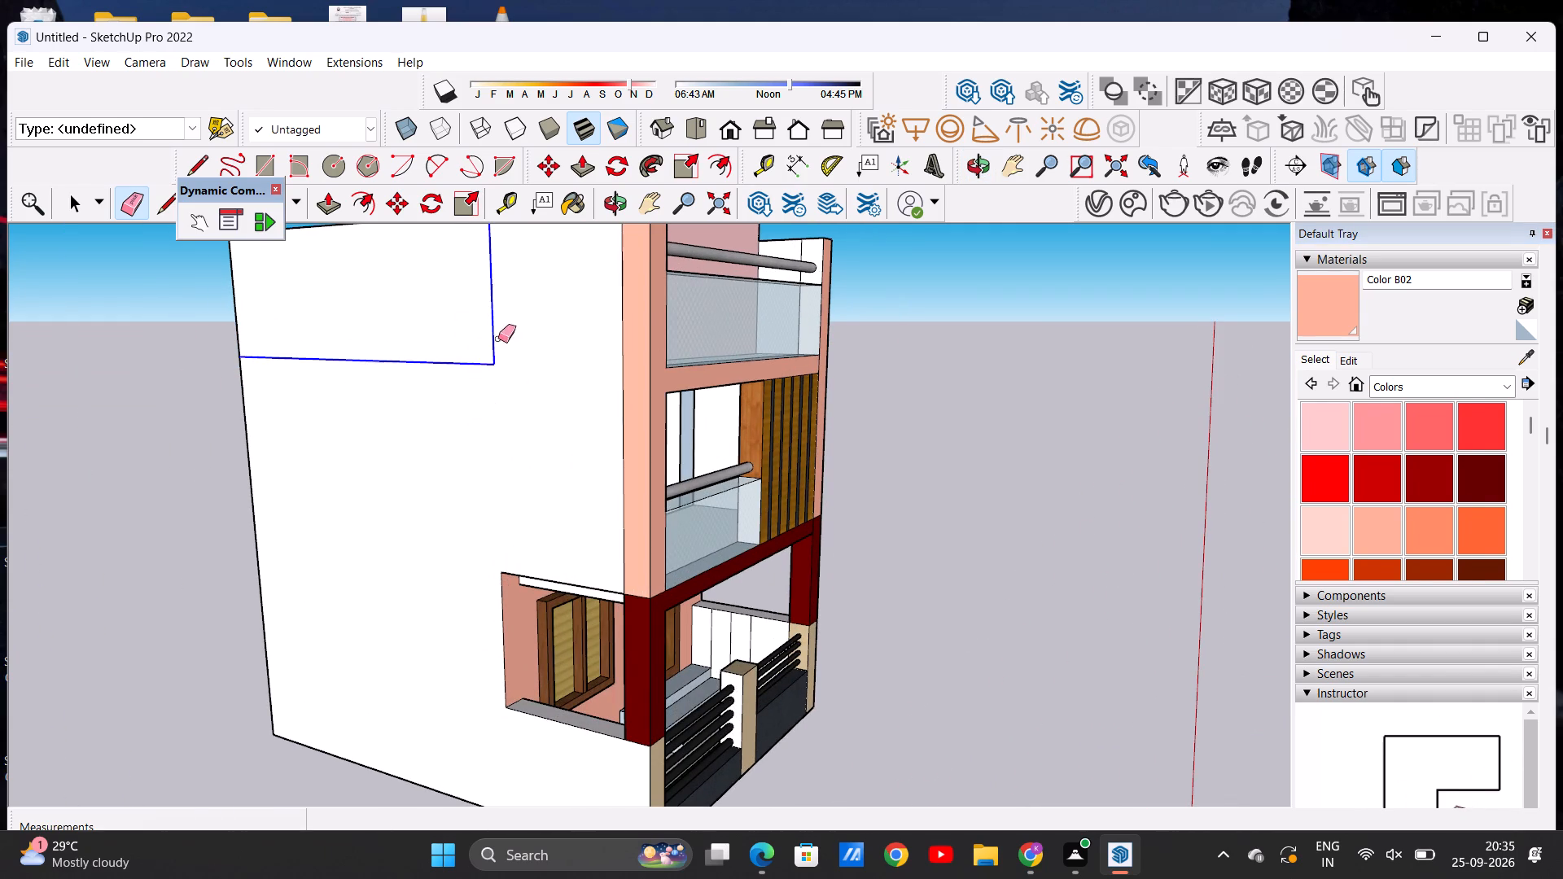
{"action": "left_click_drag", "start_coordinate": [498, 339], "coordinate": [504, 291]}
Erase the leftover dividing edges on the house's back wall.
{"action": "scroll", "coordinate": [464, 413], "scroll_direction": "down", "scroll_amount": 11}
{"action": "middle_click_drag", "start_coordinate": [380, 434], "coordinate": [1001, 391]}
{"action": "scroll", "coordinate": [542, 366], "scroll_direction": "up", "scroll_amount": 3}
{"action": "left_click_drag", "start_coordinate": [542, 348], "coordinate": [553, 453]}
{"action": "left_click_drag", "start_coordinate": [552, 380], "coordinate": [549, 409]}
{"action": "scroll", "coordinate": [578, 409], "scroll_direction": "down", "scroll_amount": 3}
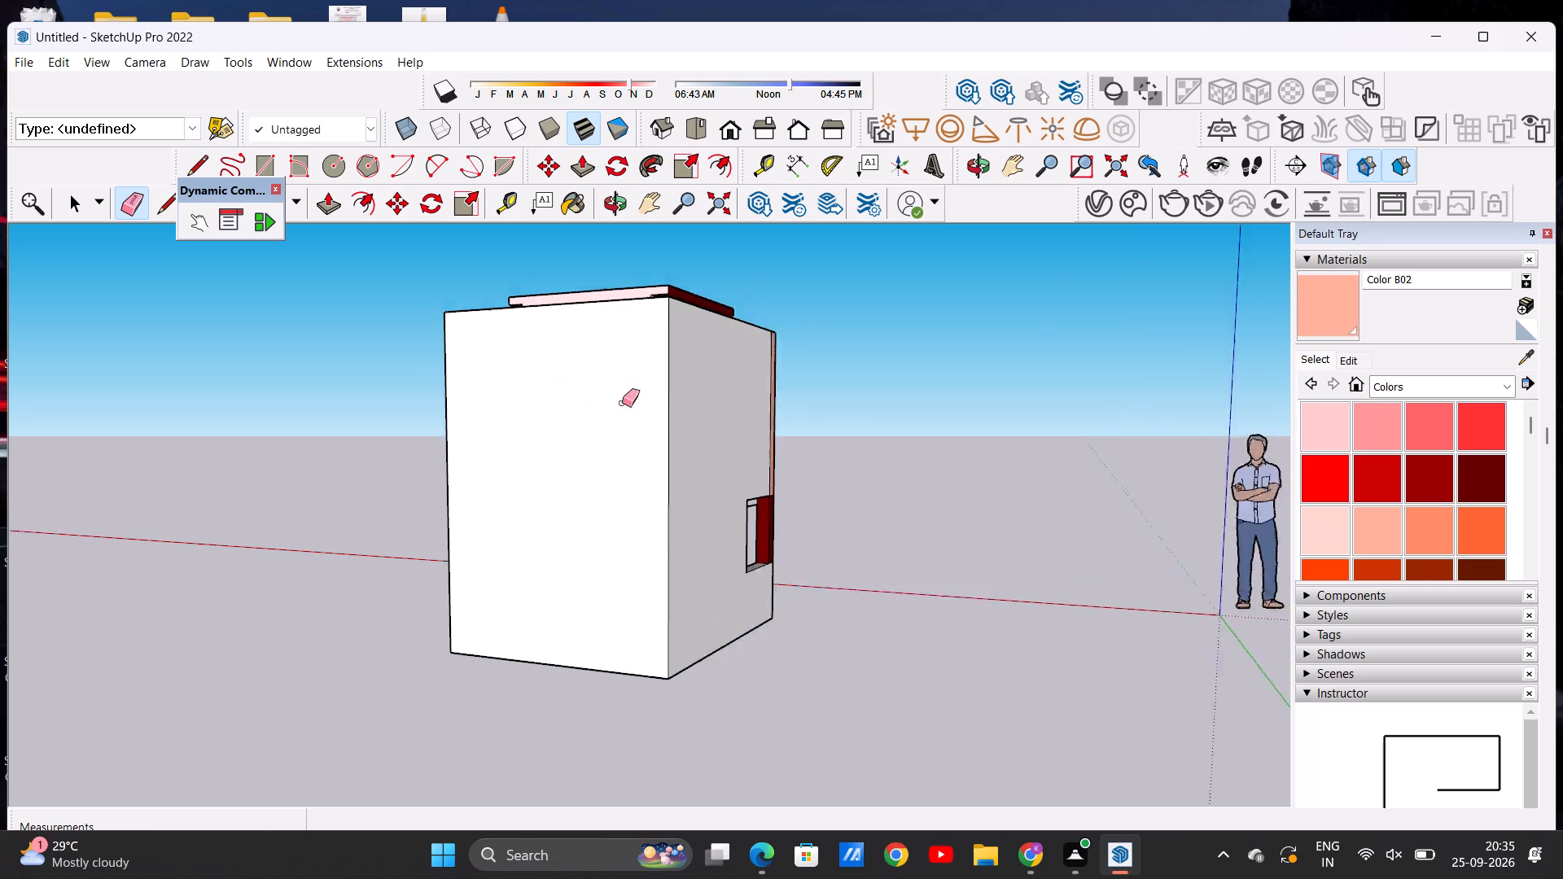
Examine the house all round and its facade from the front and from above.
{"action": "scroll", "coordinate": [622, 403], "scroll_direction": "down", "scroll_amount": 3}
{"action": "middle_click_drag", "start_coordinate": [315, 505], "coordinate": [977, 560]}
{"action": "middle_click_drag", "start_coordinate": [546, 548], "coordinate": [1152, 523]}
{"action": "middle_click_drag", "start_coordinate": [752, 530], "coordinate": [803, 510]}
{"action": "scroll", "coordinate": [760, 394], "scroll_direction": "up", "scroll_amount": 6}
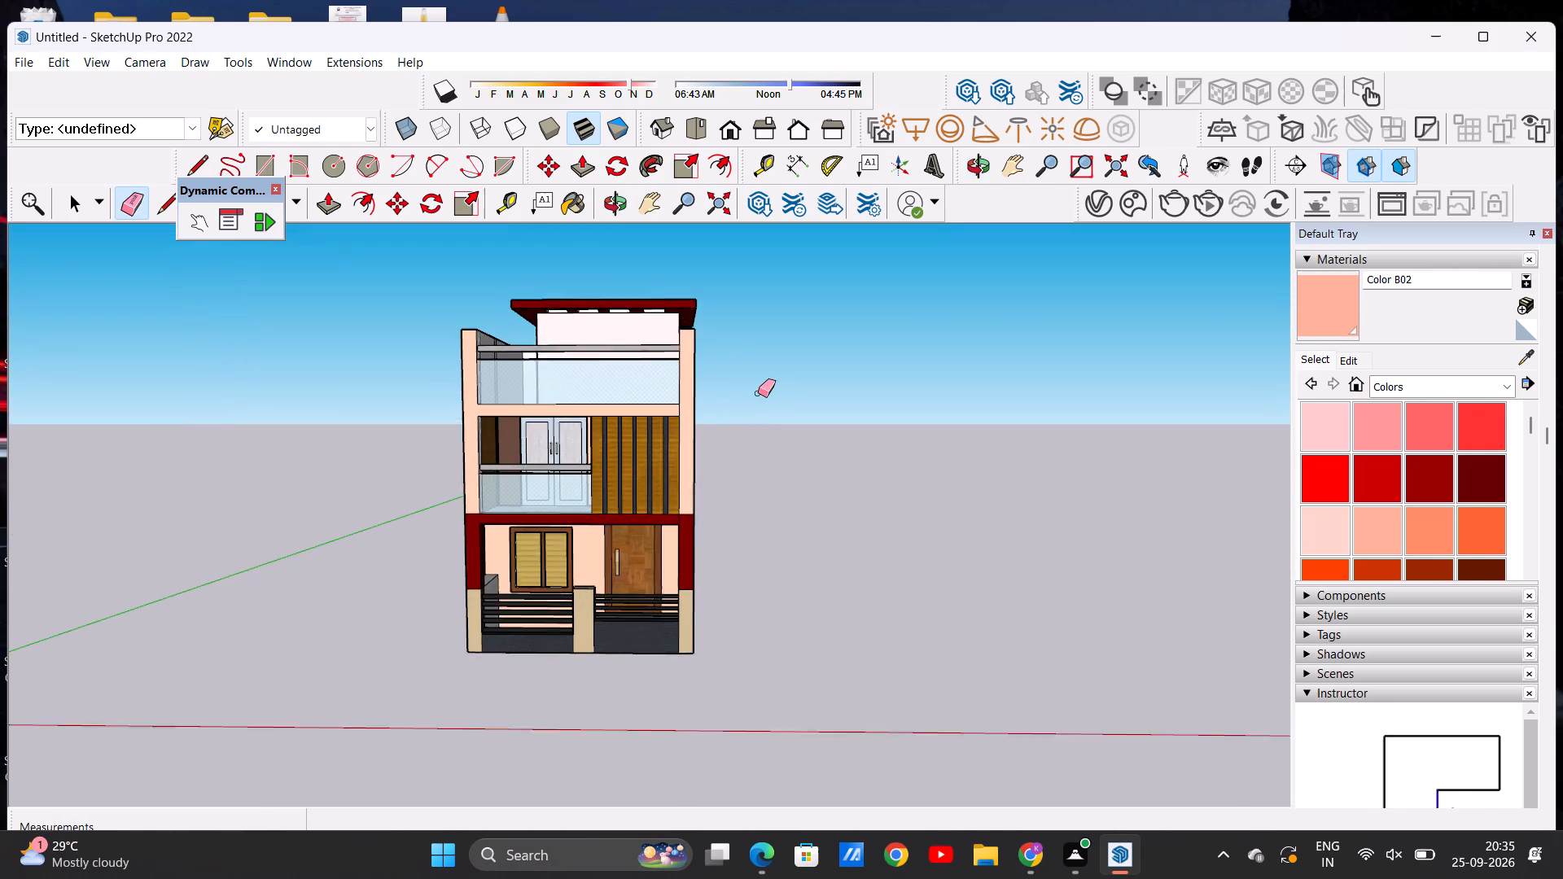
{"action": "scroll", "coordinate": [758, 393], "scroll_direction": "up", "scroll_amount": 1}
{"action": "key", "text": "space"}
{"action": "middle_click_drag", "start_coordinate": [563, 412], "coordinate": [562, 501]}
{"action": "scroll", "coordinate": [559, 444], "scroll_direction": "down", "scroll_amount": 2}
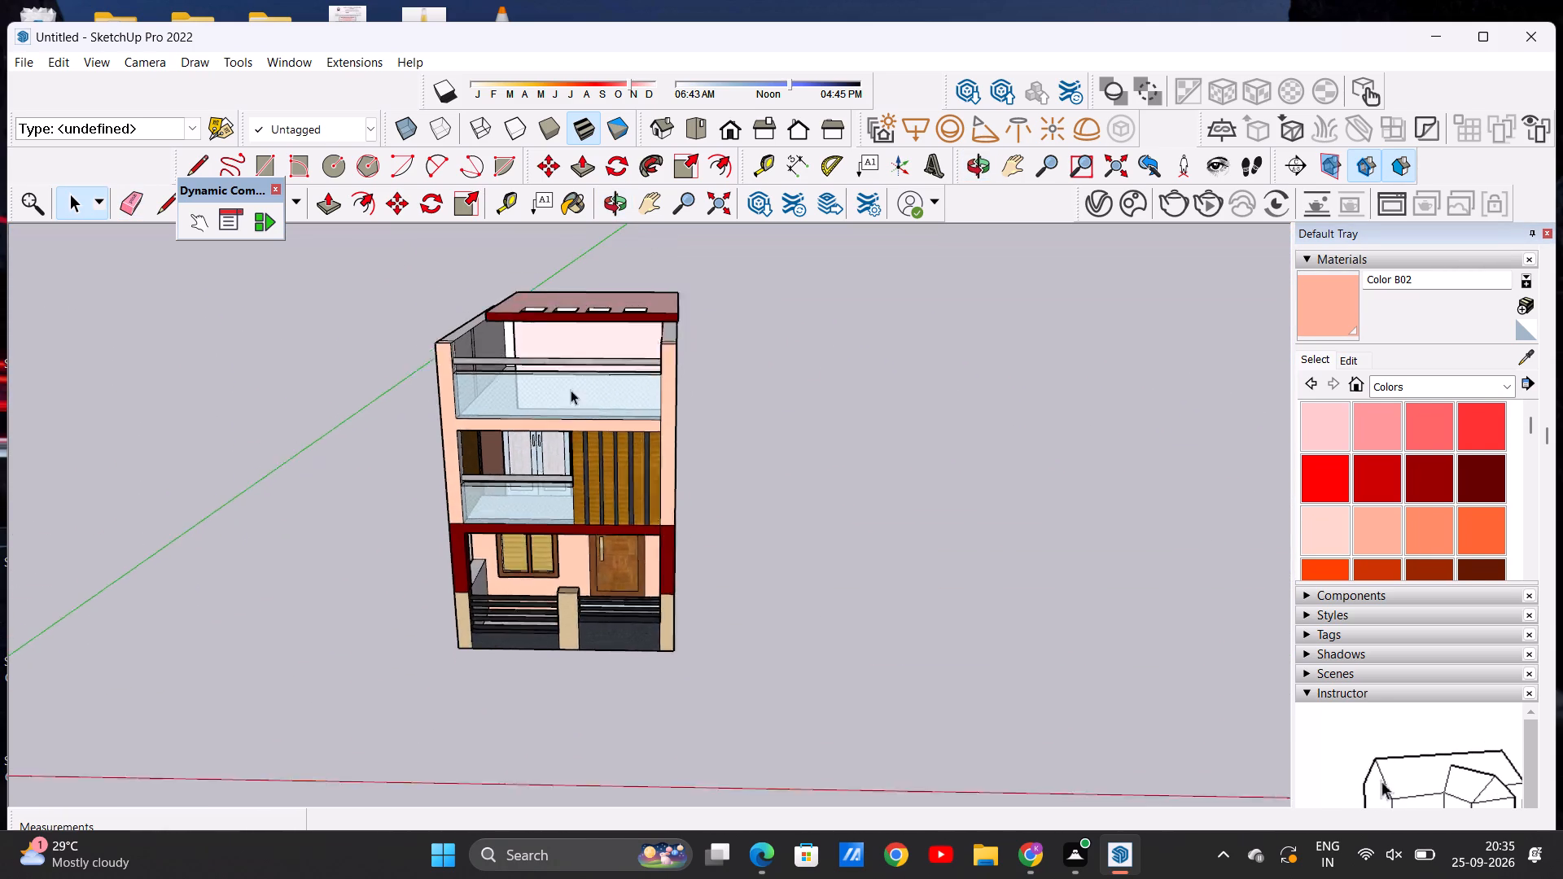
{"action": "scroll", "coordinate": [571, 390], "scroll_direction": "down", "scroll_amount": 2}
{"action": "scroll", "coordinate": [623, 339], "scroll_direction": "down", "scroll_amount": 4}
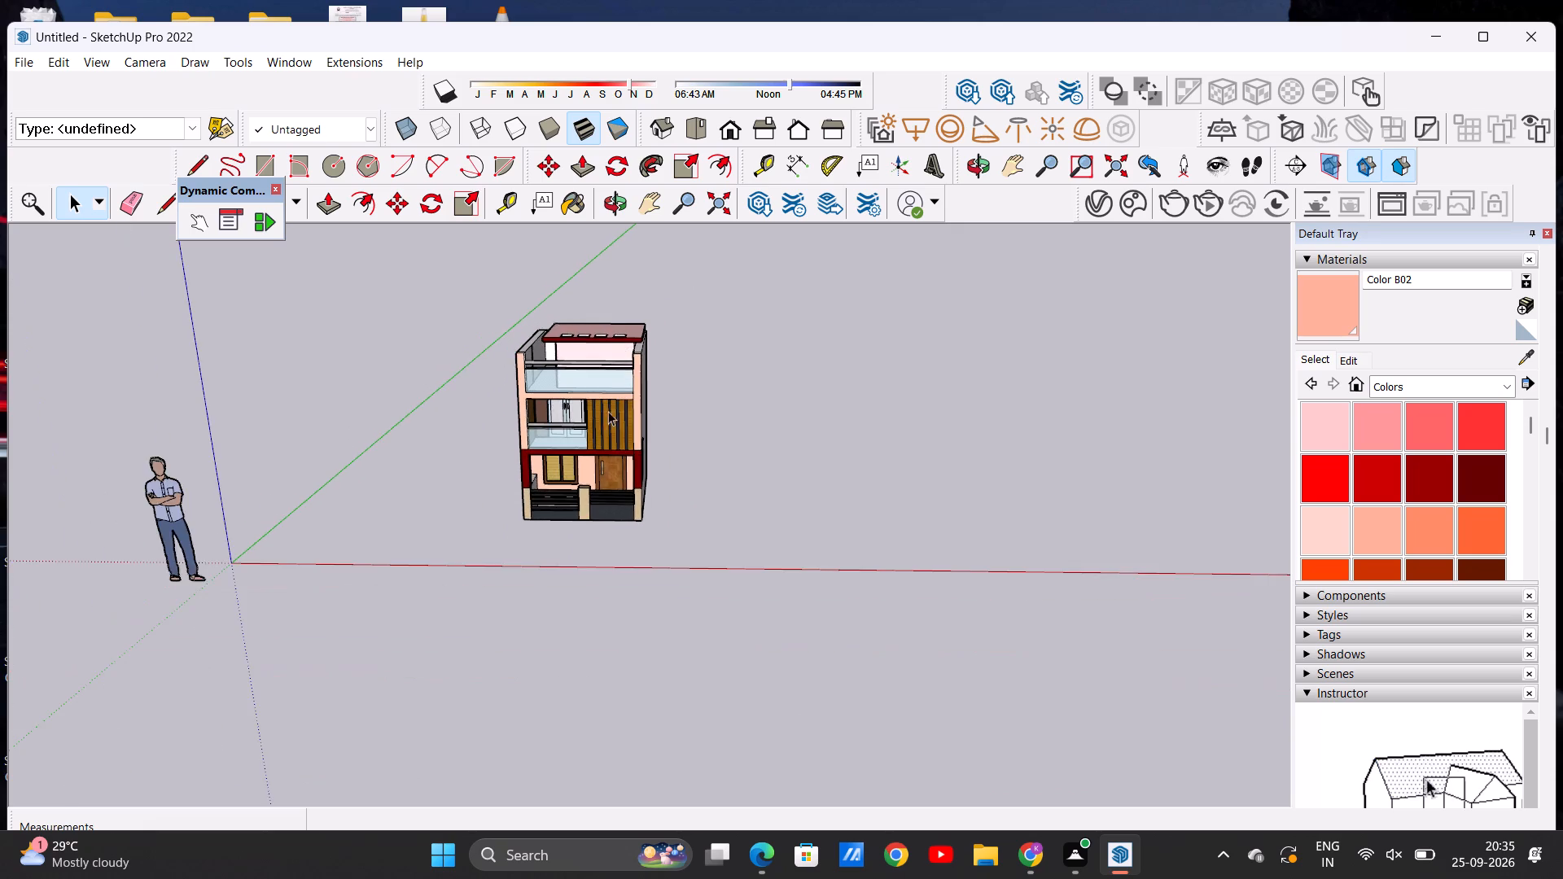
{"action": "scroll", "coordinate": [585, 422], "scroll_direction": "up", "scroll_amount": 5}
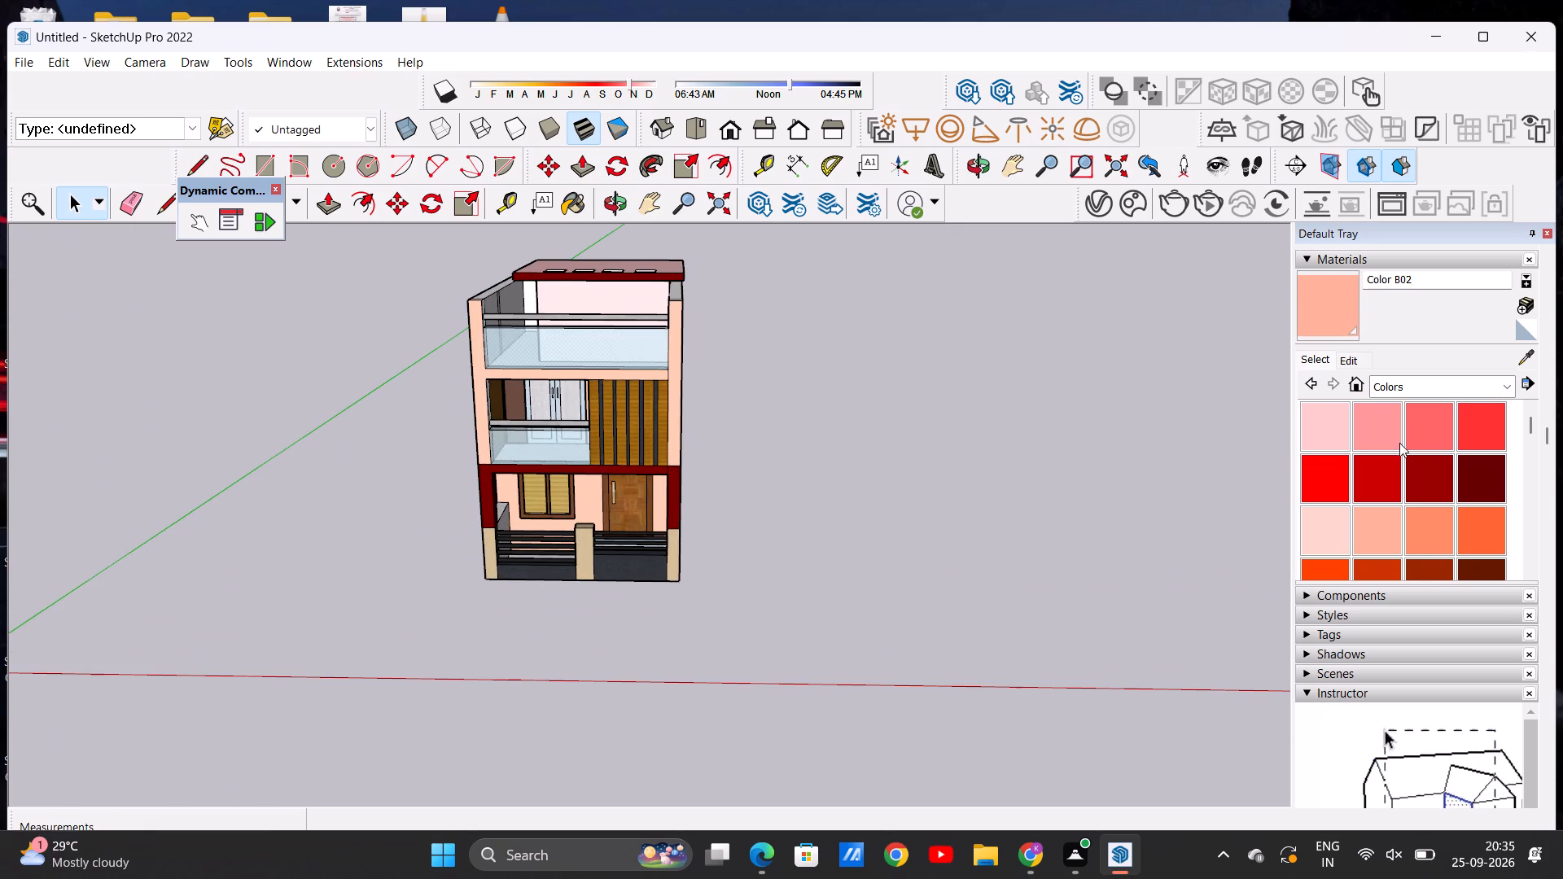
Paint the right side wall, back wall and left side wall with Formica Speckled Grey from the Synthetic Surfaces materials.
{"action": "left_click", "coordinate": [1498, 396]}
{"action": "left_click", "coordinate": [1534, 588]}
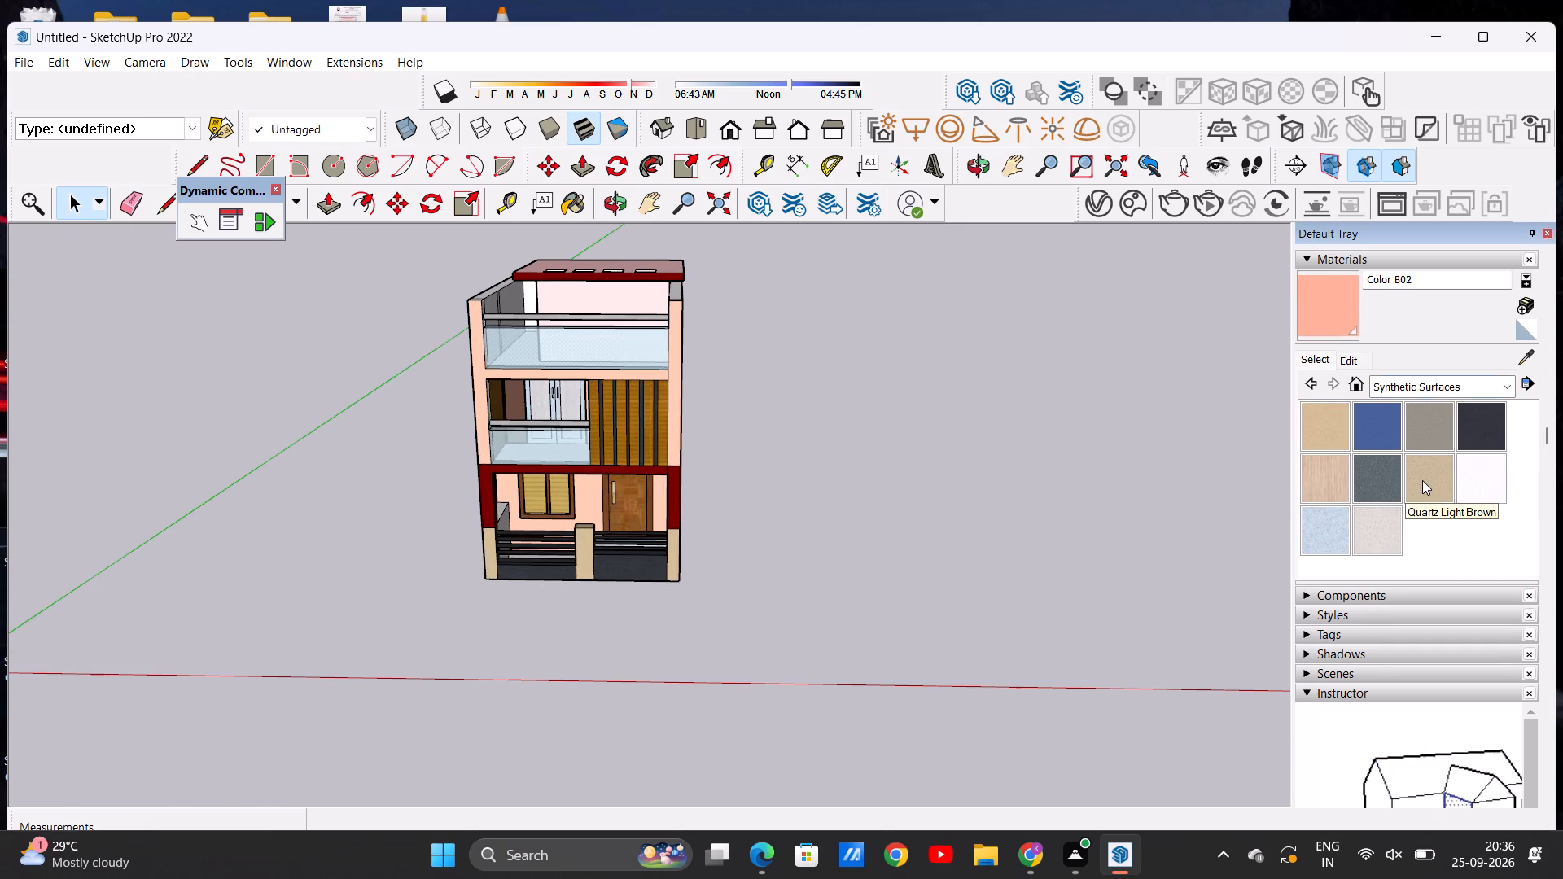
{"action": "left_click", "coordinate": [1383, 487]}
{"action": "middle_click_drag", "start_coordinate": [979, 475], "coordinate": [589, 534]}
{"action": "scroll", "coordinate": [736, 378], "scroll_direction": "up", "scroll_amount": 3}
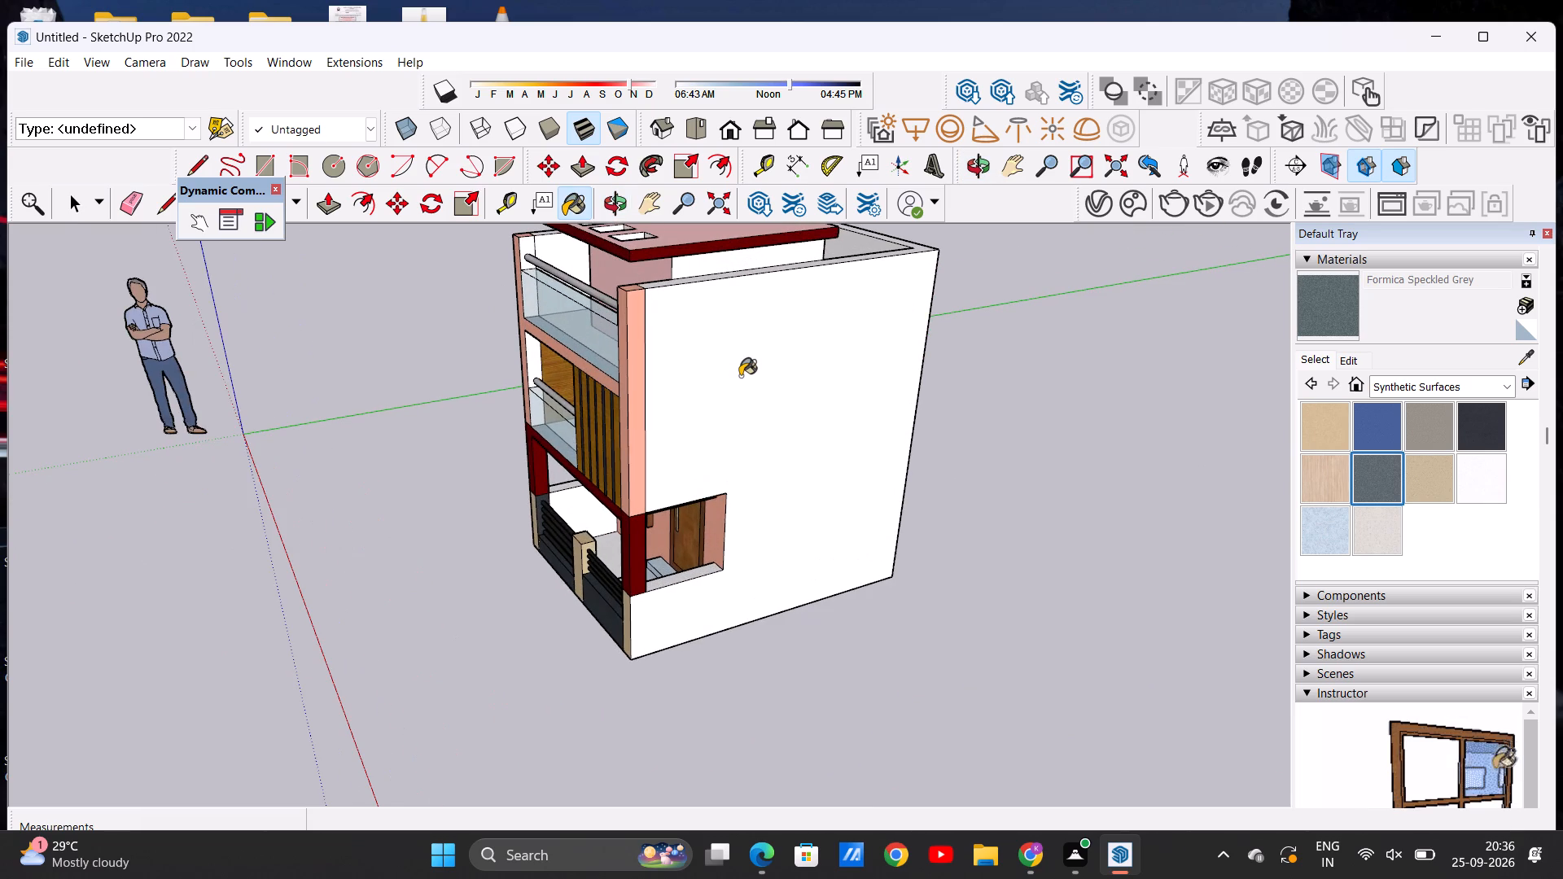
{"action": "left_click", "coordinate": [740, 376]}
{"action": "middle_click_drag", "start_coordinate": [935, 427], "coordinate": [464, 407]}
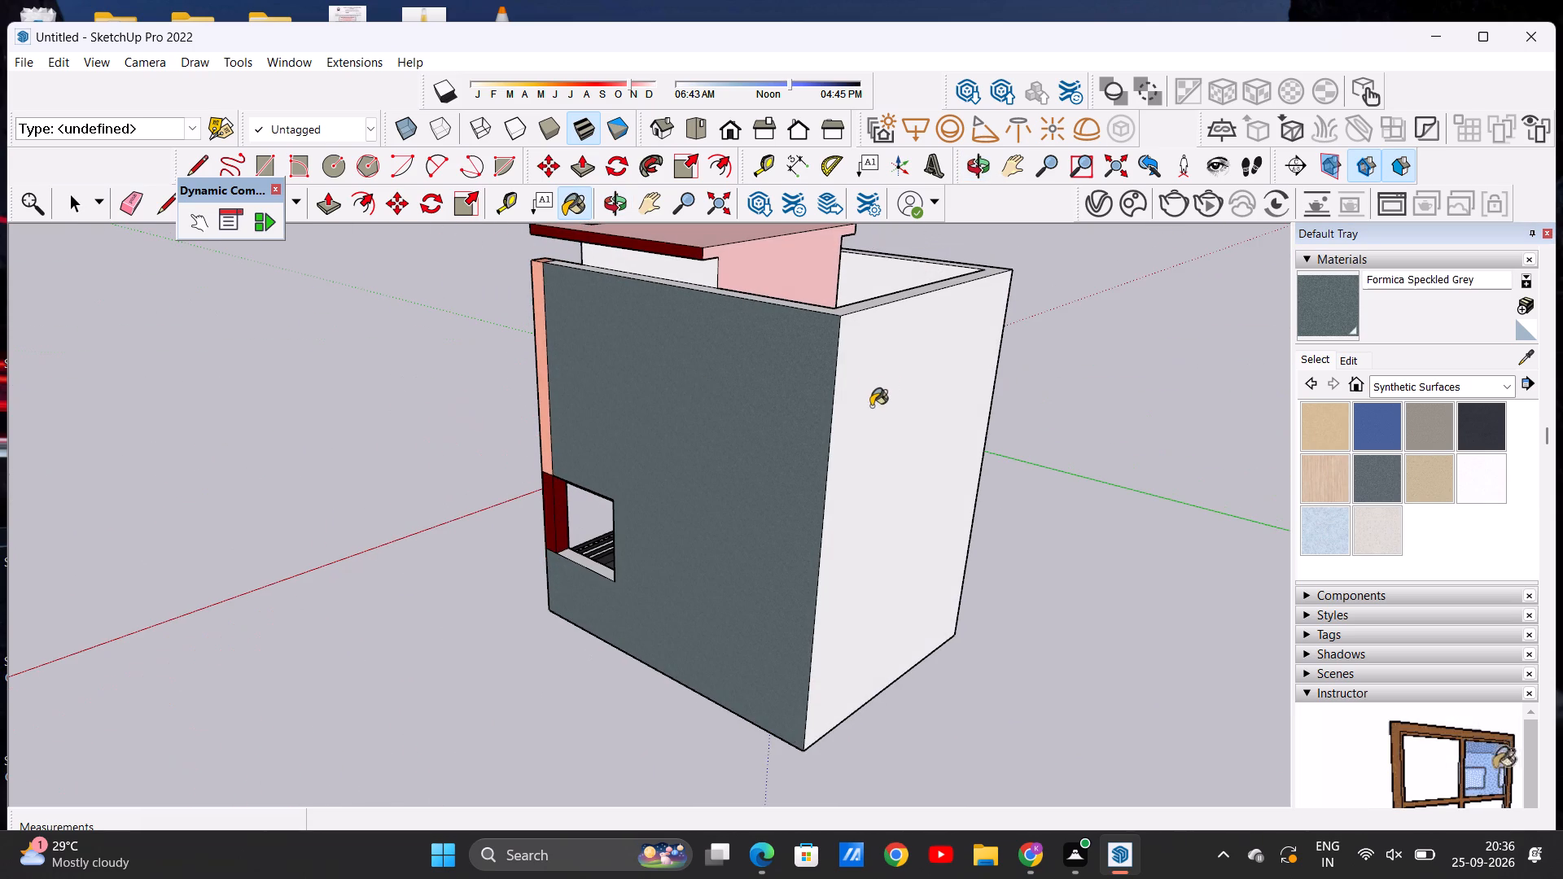
{"action": "left_click", "coordinate": [869, 407]}
{"action": "middle_click_drag", "start_coordinate": [1057, 418], "coordinate": [374, 373]}
{"action": "left_click", "coordinate": [451, 378]}
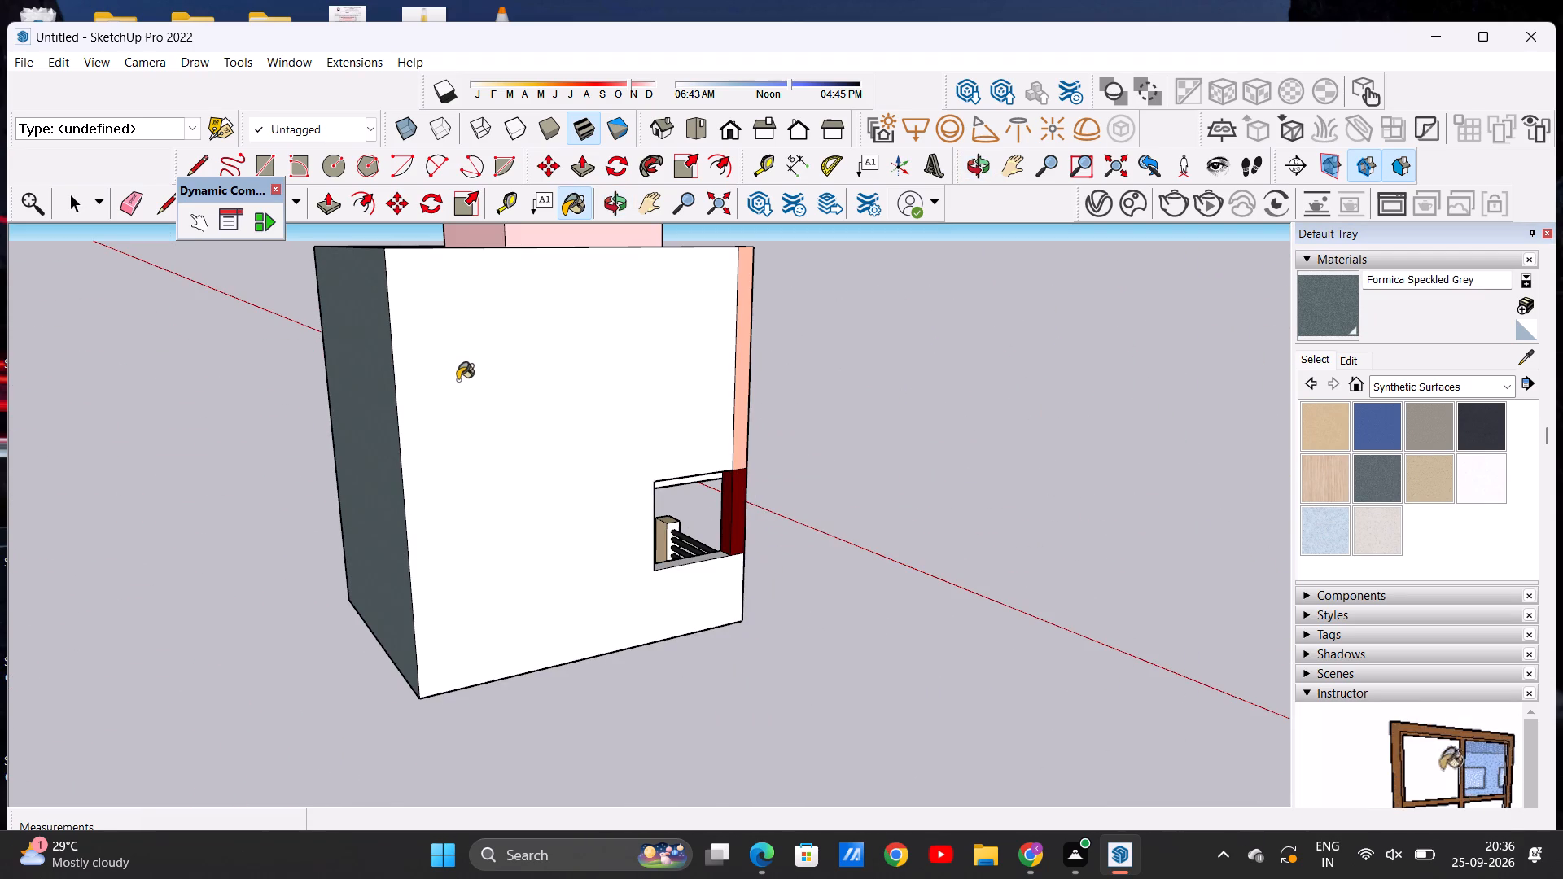
Paint the top face of the terrace's left parapet wall with Formica Speckled Grey.
{"action": "scroll", "coordinate": [597, 383], "scroll_direction": "down", "scroll_amount": 3}
{"action": "middle_click_drag", "start_coordinate": [870, 405], "coordinate": [101, 418]}
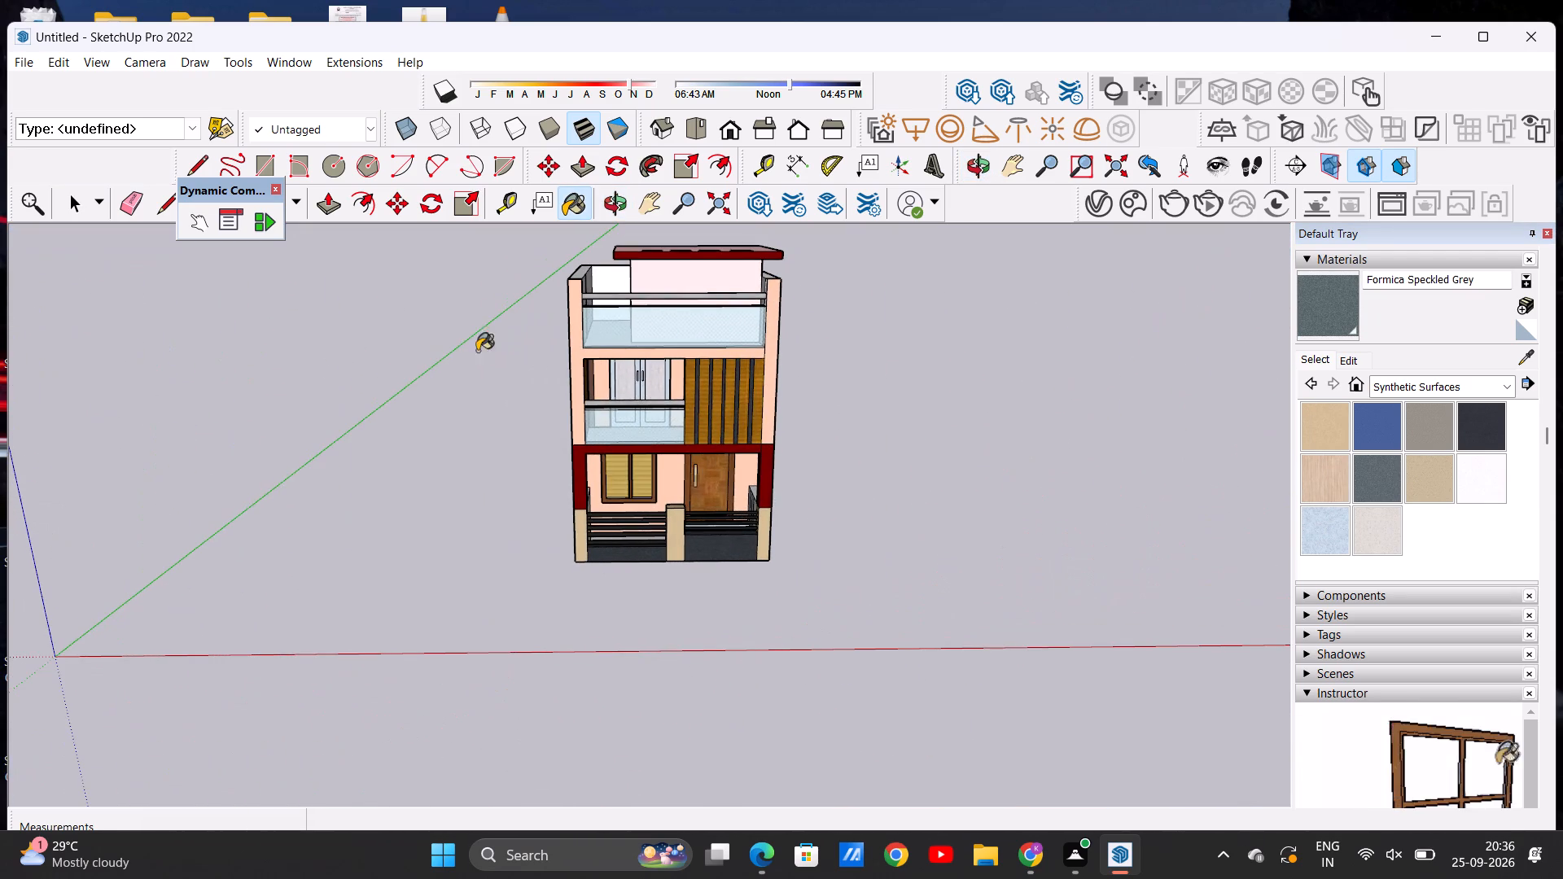
{"action": "middle_click_drag", "start_coordinate": [871, 294], "coordinate": [859, 469]}
{"action": "scroll", "coordinate": [564, 278], "scroll_direction": "up", "scroll_amount": 3}
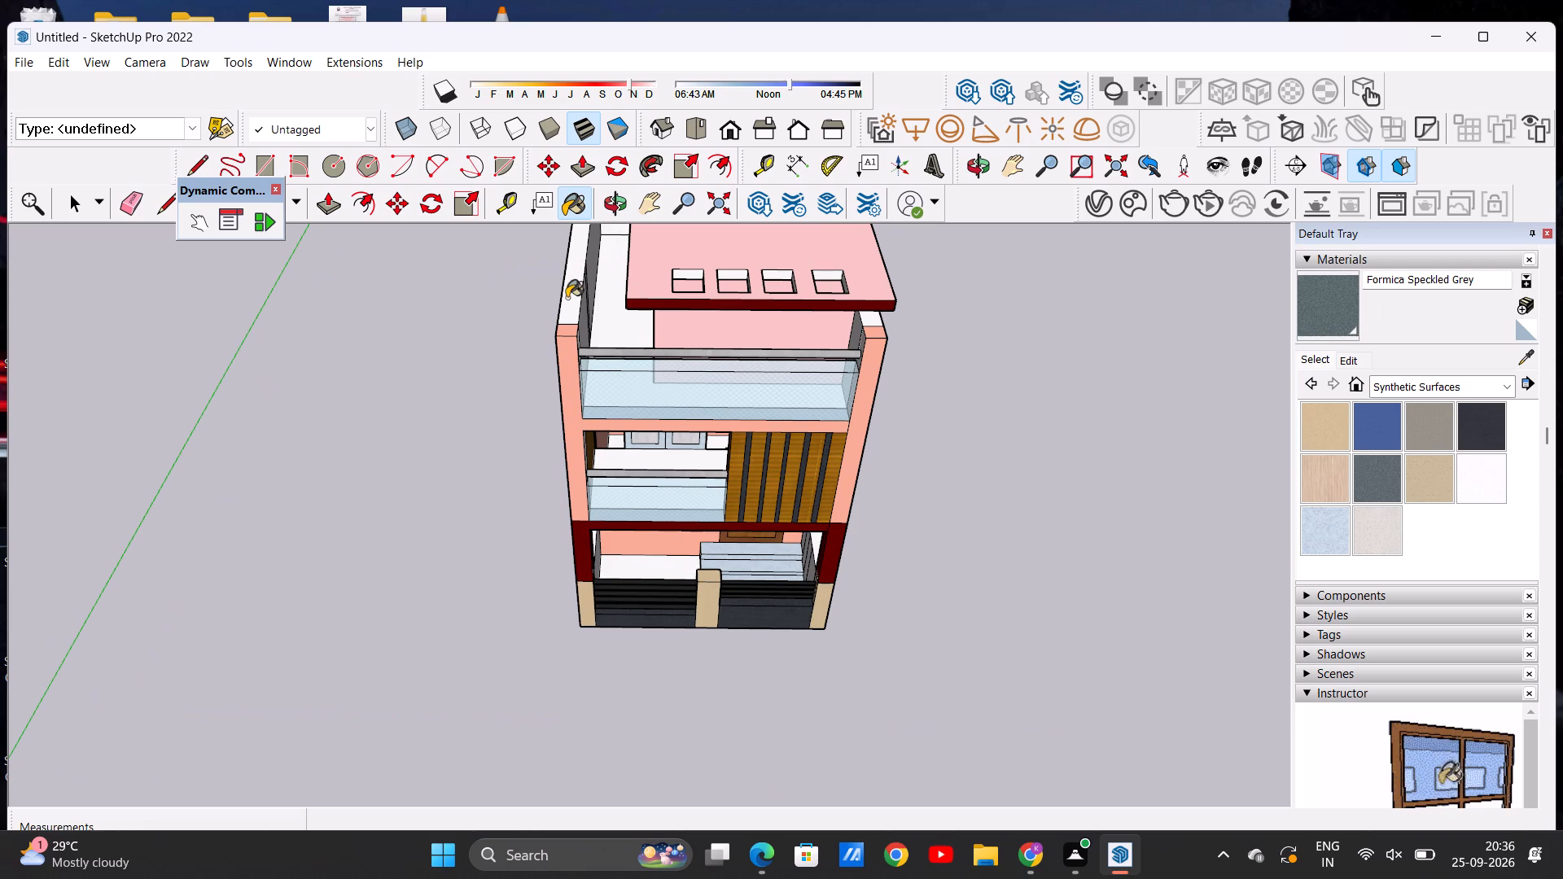
{"action": "left_click", "coordinate": [567, 298]}
Examine the complete facade from the front at different heights and distances, and the middle floor balcony from below.
{"action": "scroll", "coordinate": [570, 298], "scroll_direction": "down", "scroll_amount": 7}
{"action": "middle_click_drag", "start_coordinate": [598, 439], "coordinate": [597, 319]}
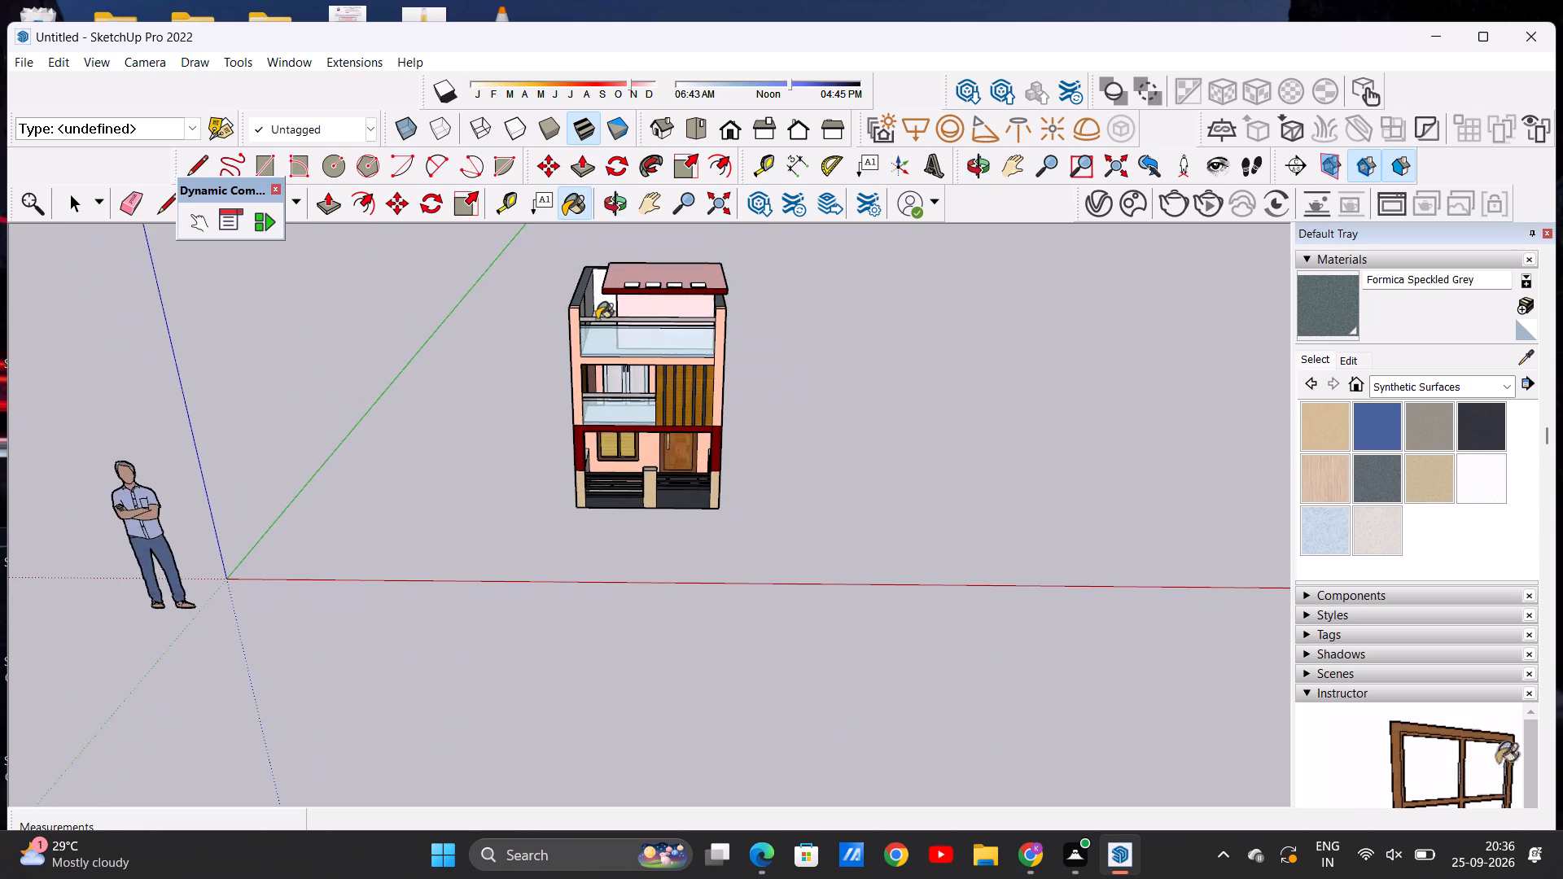
{"action": "middle_click_drag", "start_coordinate": [600, 387], "coordinate": [589, 309]}
{"action": "scroll", "coordinate": [573, 396], "scroll_direction": "up", "scroll_amount": 8}
{"action": "scroll", "coordinate": [582, 381], "scroll_direction": "down", "scroll_amount": 6}
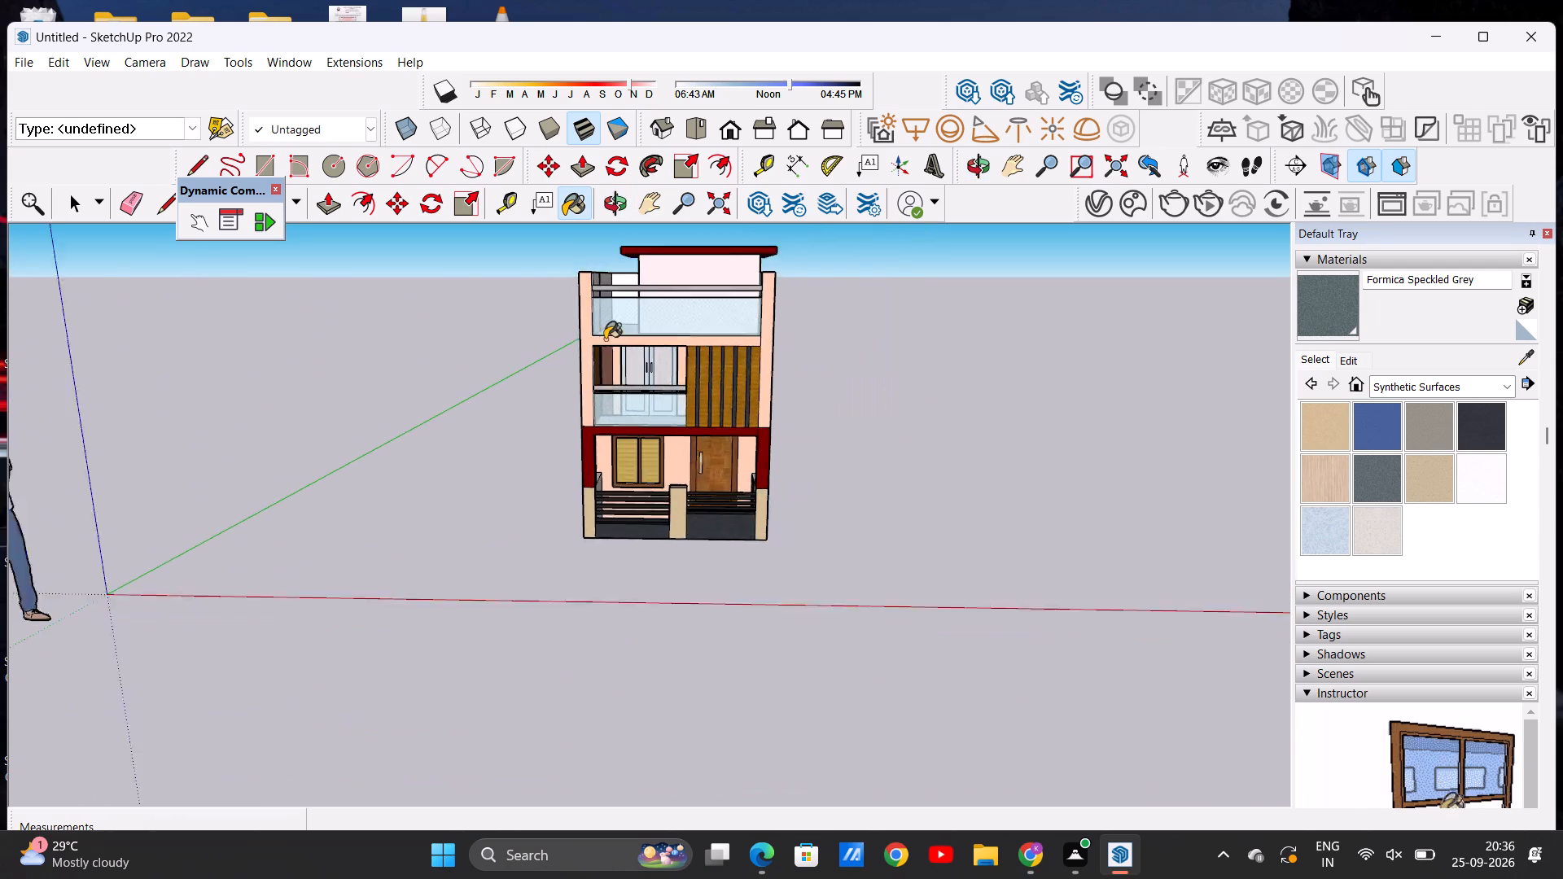
{"action": "scroll", "coordinate": [605, 339], "scroll_direction": "down", "scroll_amount": 2}
{"action": "middle_click_drag", "start_coordinate": [593, 430], "coordinate": [598, 374]}
{"action": "middle_click_drag", "start_coordinate": [593, 388], "coordinate": [584, 418]}
{"action": "scroll", "coordinate": [763, 422], "scroll_direction": "up", "scroll_amount": 5}
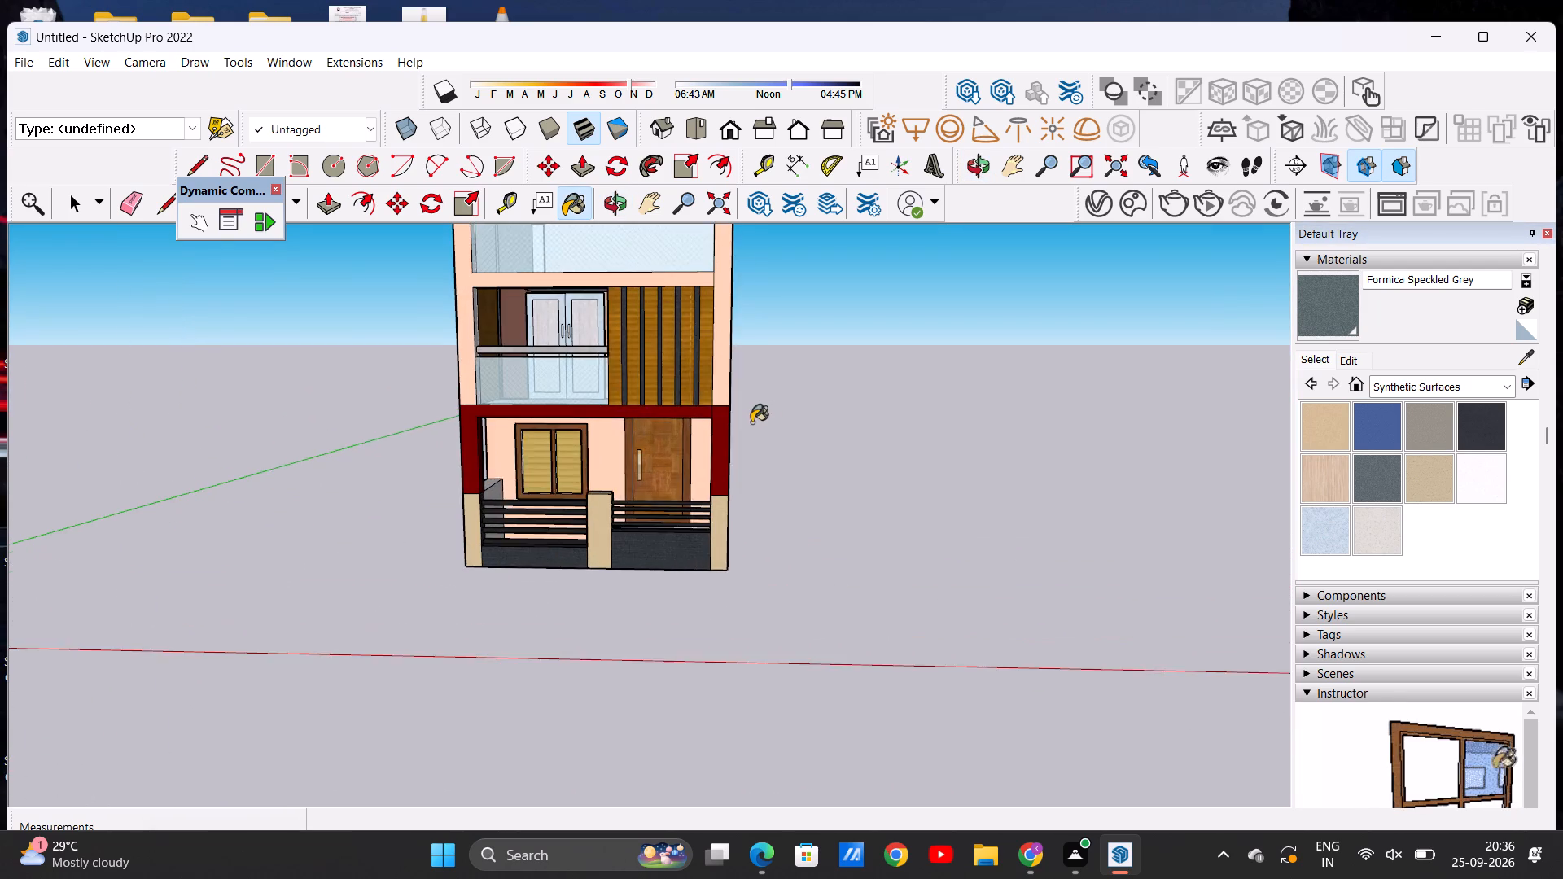
{"action": "scroll", "coordinate": [751, 422], "scroll_direction": "up", "scroll_amount": 2}
{"action": "key", "text": "space"}
{"action": "middle_click_drag", "start_coordinate": [650, 477], "coordinate": [632, 408]}
{"action": "scroll", "coordinate": [635, 409], "scroll_direction": "up", "scroll_amount": 1}
{"action": "scroll", "coordinate": [656, 467], "scroll_direction": "down", "scroll_amount": 2}
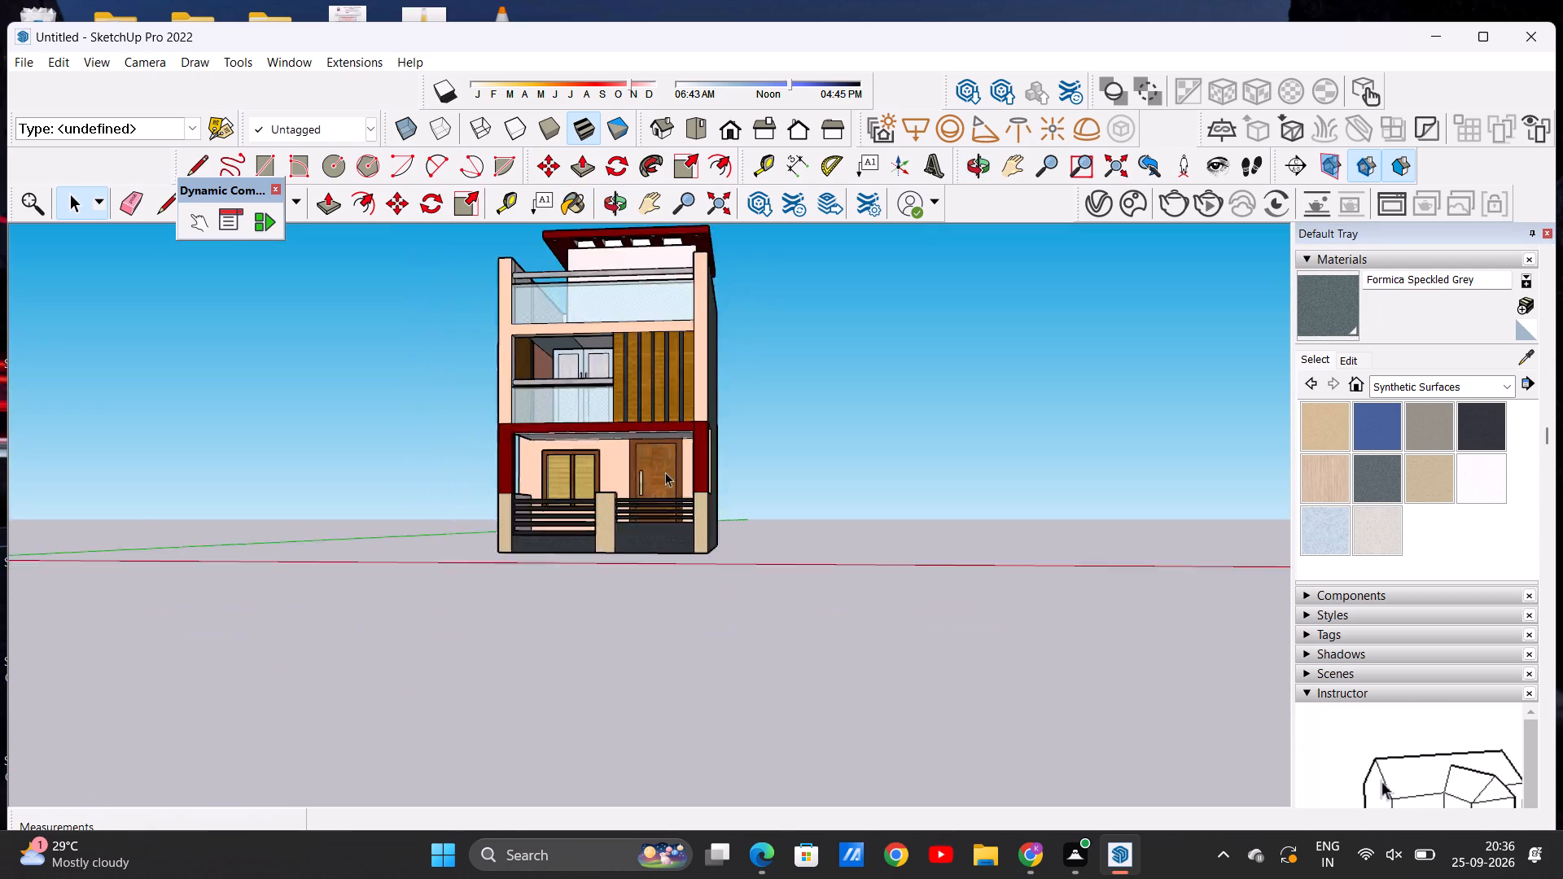
{"action": "scroll", "coordinate": [665, 472], "scroll_direction": "down", "scroll_amount": 7}
{"action": "scroll", "coordinate": [623, 426], "scroll_direction": "up", "scroll_amount": 6}
{"action": "scroll", "coordinate": [654, 474], "scroll_direction": "down", "scroll_amount": 2}
{"action": "scroll", "coordinate": [655, 396], "scroll_direction": "up", "scroll_amount": 2}
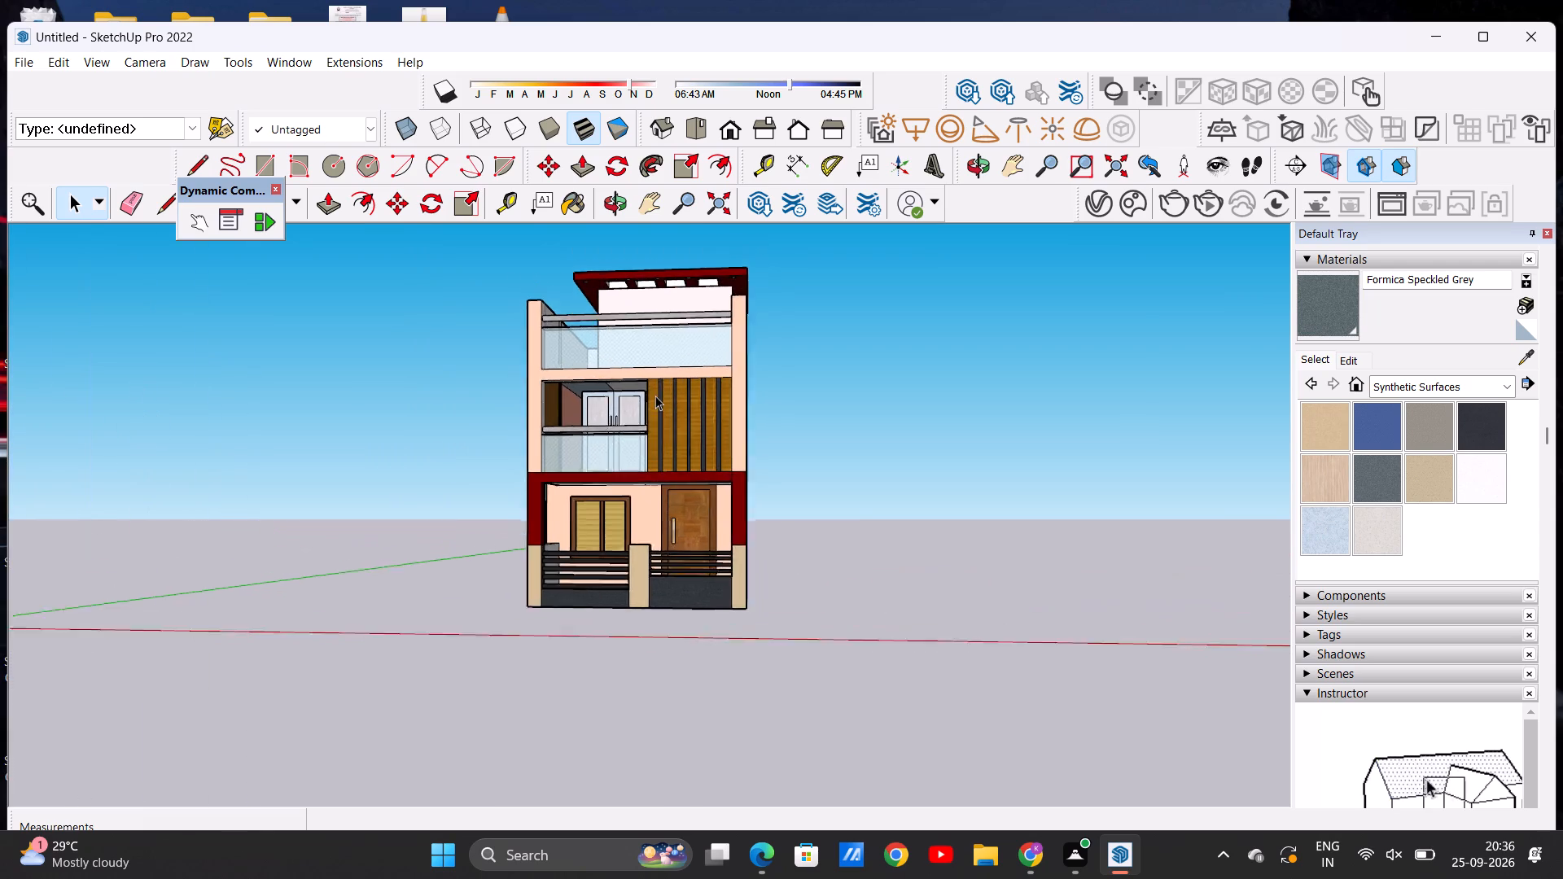
{"action": "scroll", "coordinate": [655, 396], "scroll_direction": "up", "scroll_amount": 2}
{"action": "middle_click_drag", "start_coordinate": [649, 408], "coordinate": [661, 441]}
{"action": "scroll", "coordinate": [642, 412], "scroll_direction": "up", "scroll_amount": 2}
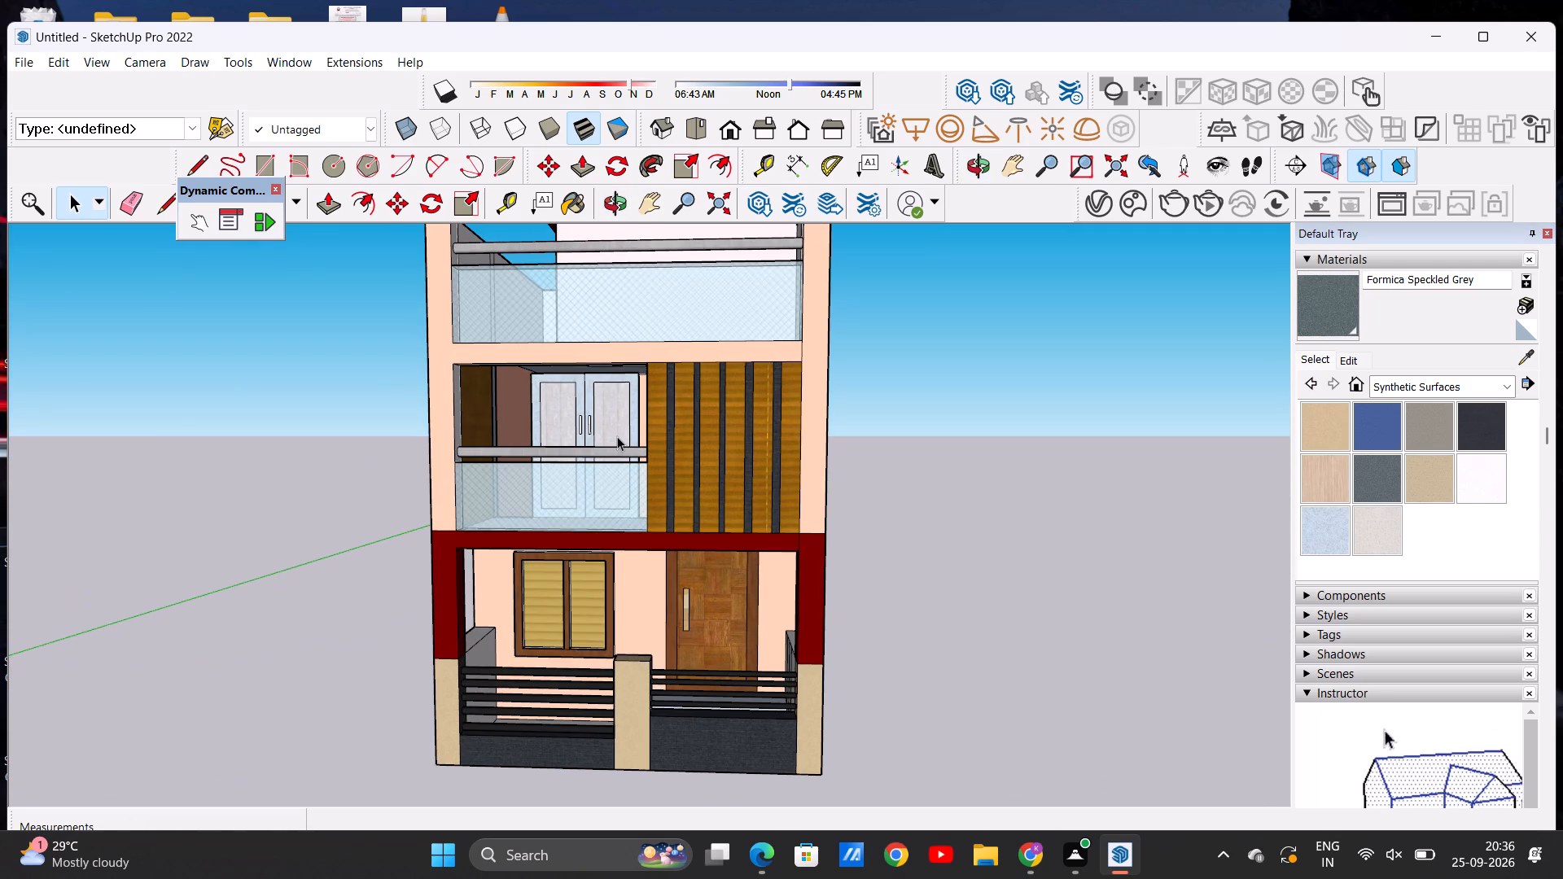
{"action": "scroll", "coordinate": [617, 436], "scroll_direction": "down", "scroll_amount": 7}
{"action": "scroll", "coordinate": [584, 428], "scroll_direction": "up", "scroll_amount": 1}
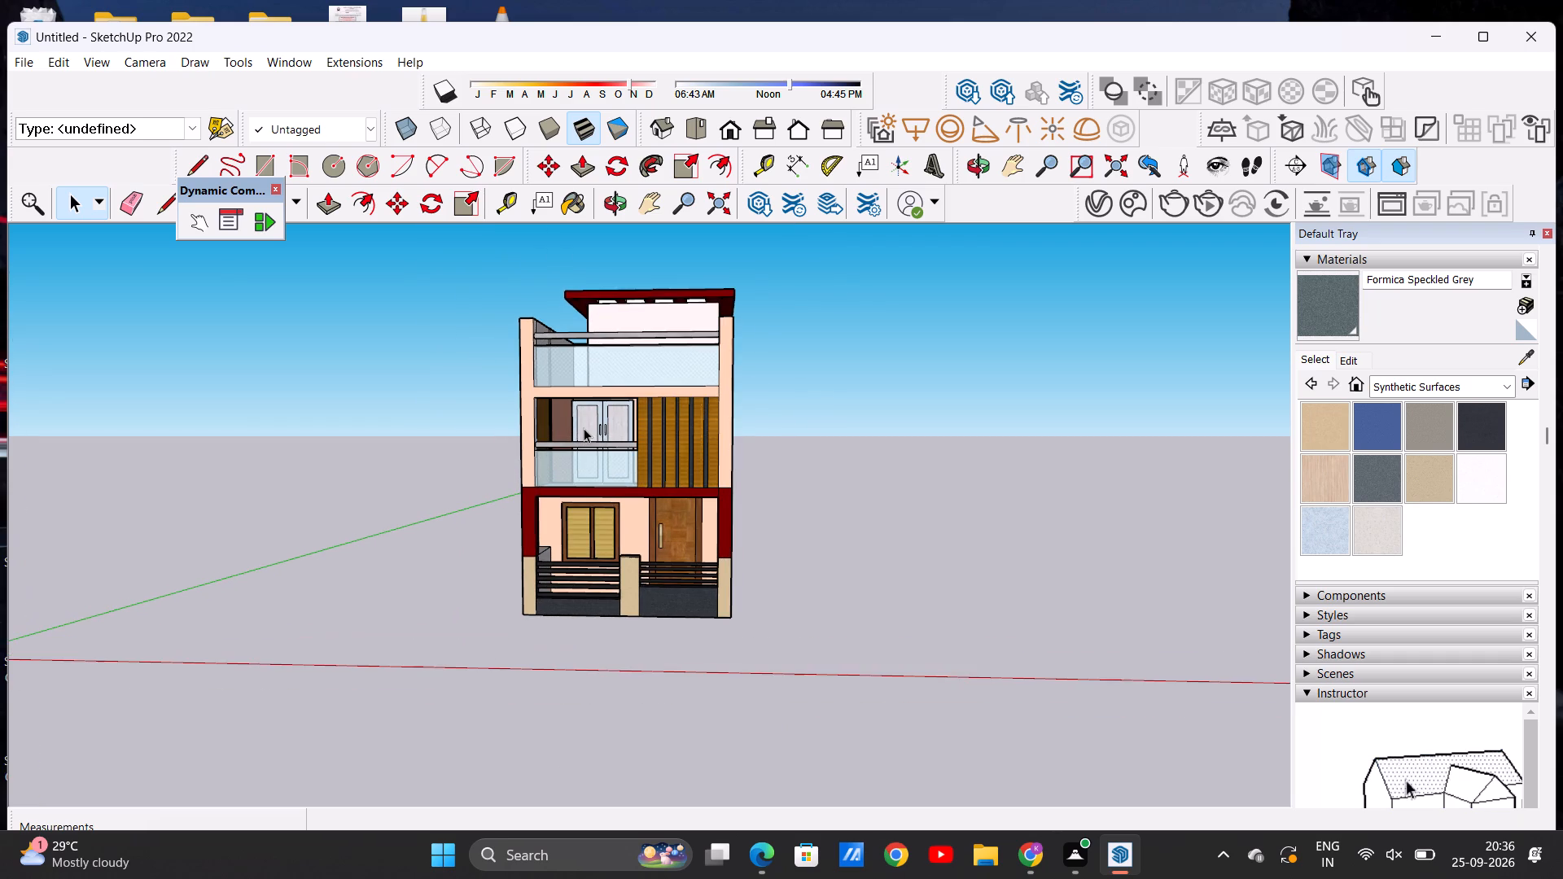
{"action": "scroll", "coordinate": [584, 428], "scroll_direction": "down", "scroll_amount": 2}
{"action": "middle_click_drag", "start_coordinate": [585, 431], "coordinate": [606, 466]}
{"action": "scroll", "coordinate": [597, 441], "scroll_direction": "up", "scroll_amount": 6}
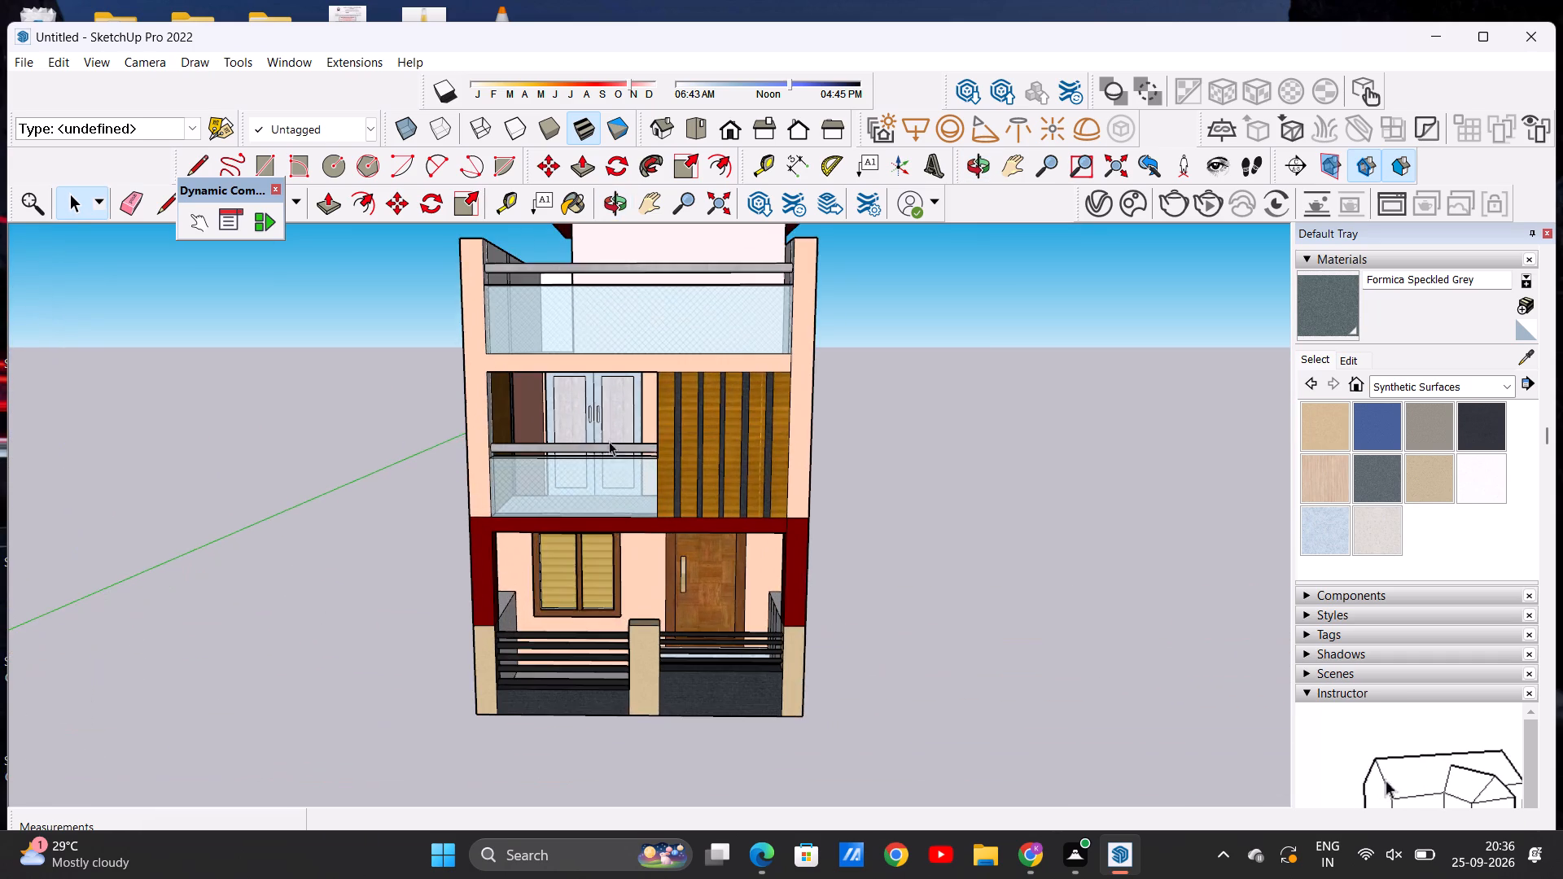
{"action": "middle_click_drag", "start_coordinate": [622, 456], "coordinate": [606, 391]}
{"action": "scroll", "coordinate": [624, 405], "scroll_direction": "up", "scroll_amount": 7}
{"action": "middle_click_drag", "start_coordinate": [620, 413], "coordinate": [604, 347]}
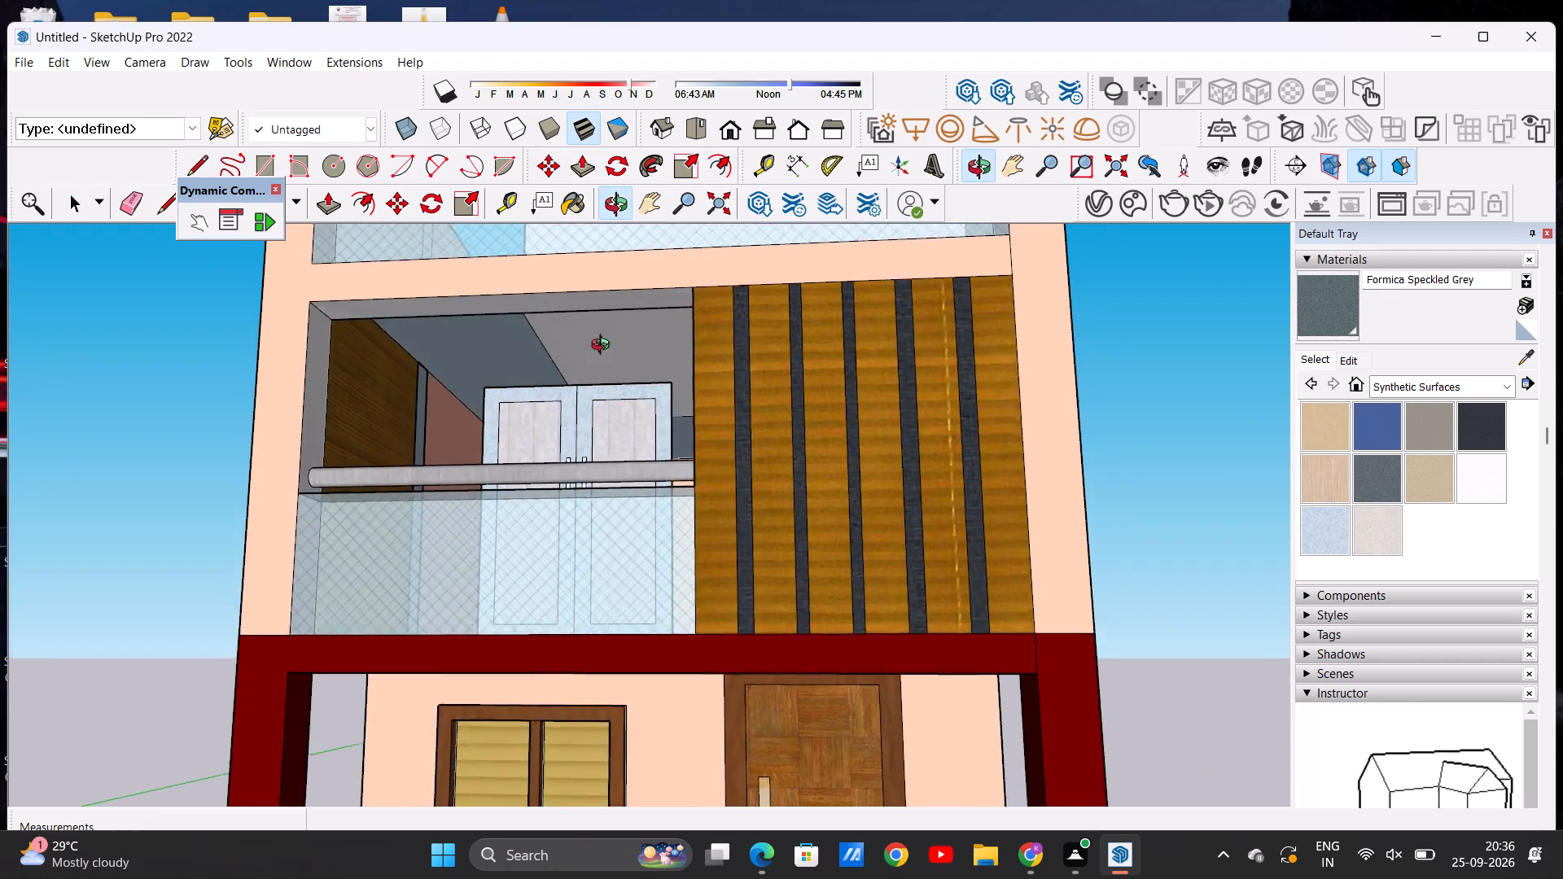
Examine the middle floor balcony and its double door from several heights, and the complete facade from the front.
{"action": "middle_click_drag", "start_coordinate": [604, 347], "coordinate": [600, 336]}
{"action": "scroll", "coordinate": [584, 376], "scroll_direction": "up", "scroll_amount": 9}
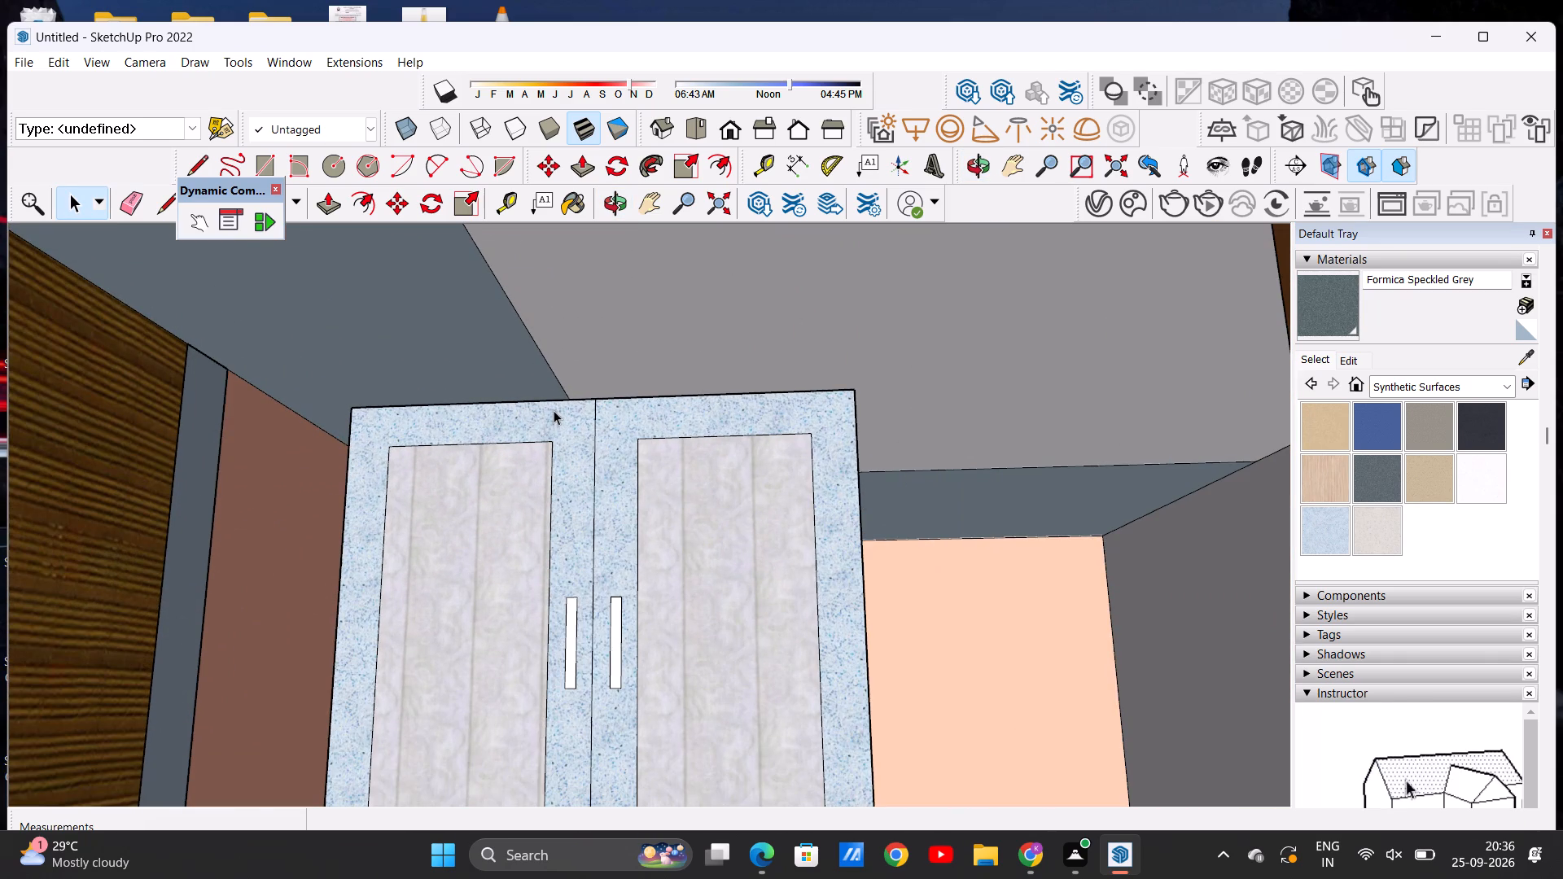
{"action": "scroll", "coordinate": [608, 436], "scroll_direction": "down", "scroll_amount": 10}
{"action": "middle_click_drag", "start_coordinate": [608, 431], "coordinate": [594, 588]}
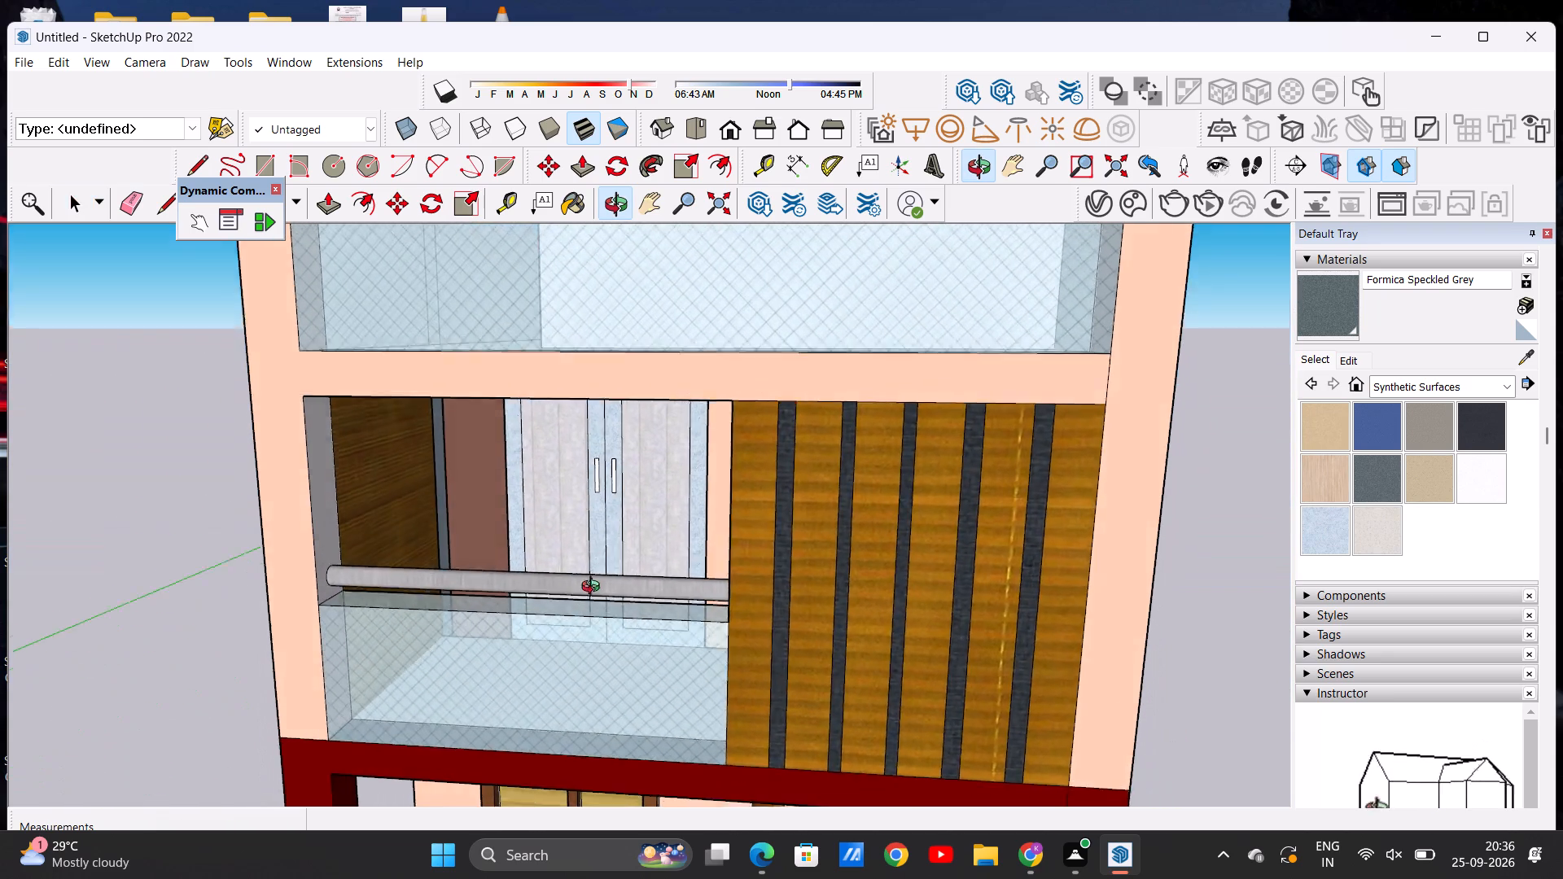
{"action": "middle_click_drag", "start_coordinate": [594, 588], "coordinate": [639, 618]}
{"action": "scroll", "coordinate": [636, 553], "scroll_direction": "down", "scroll_amount": 7}
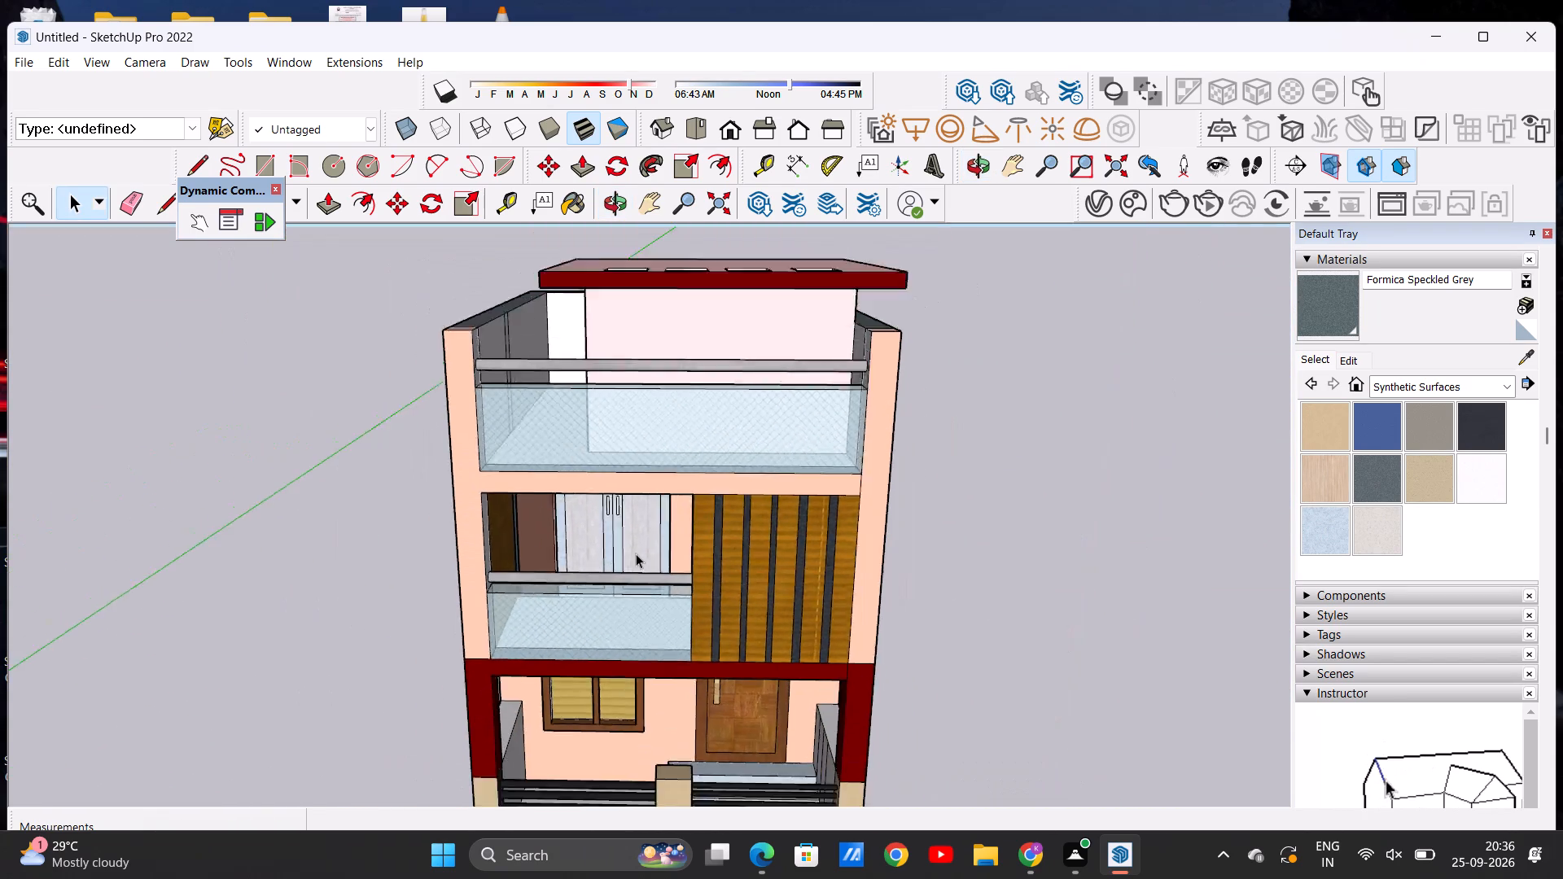
{"action": "scroll", "coordinate": [636, 553], "scroll_direction": "down", "scroll_amount": 2}
{"action": "middle_click_drag", "start_coordinate": [636, 545], "coordinate": [602, 473]}
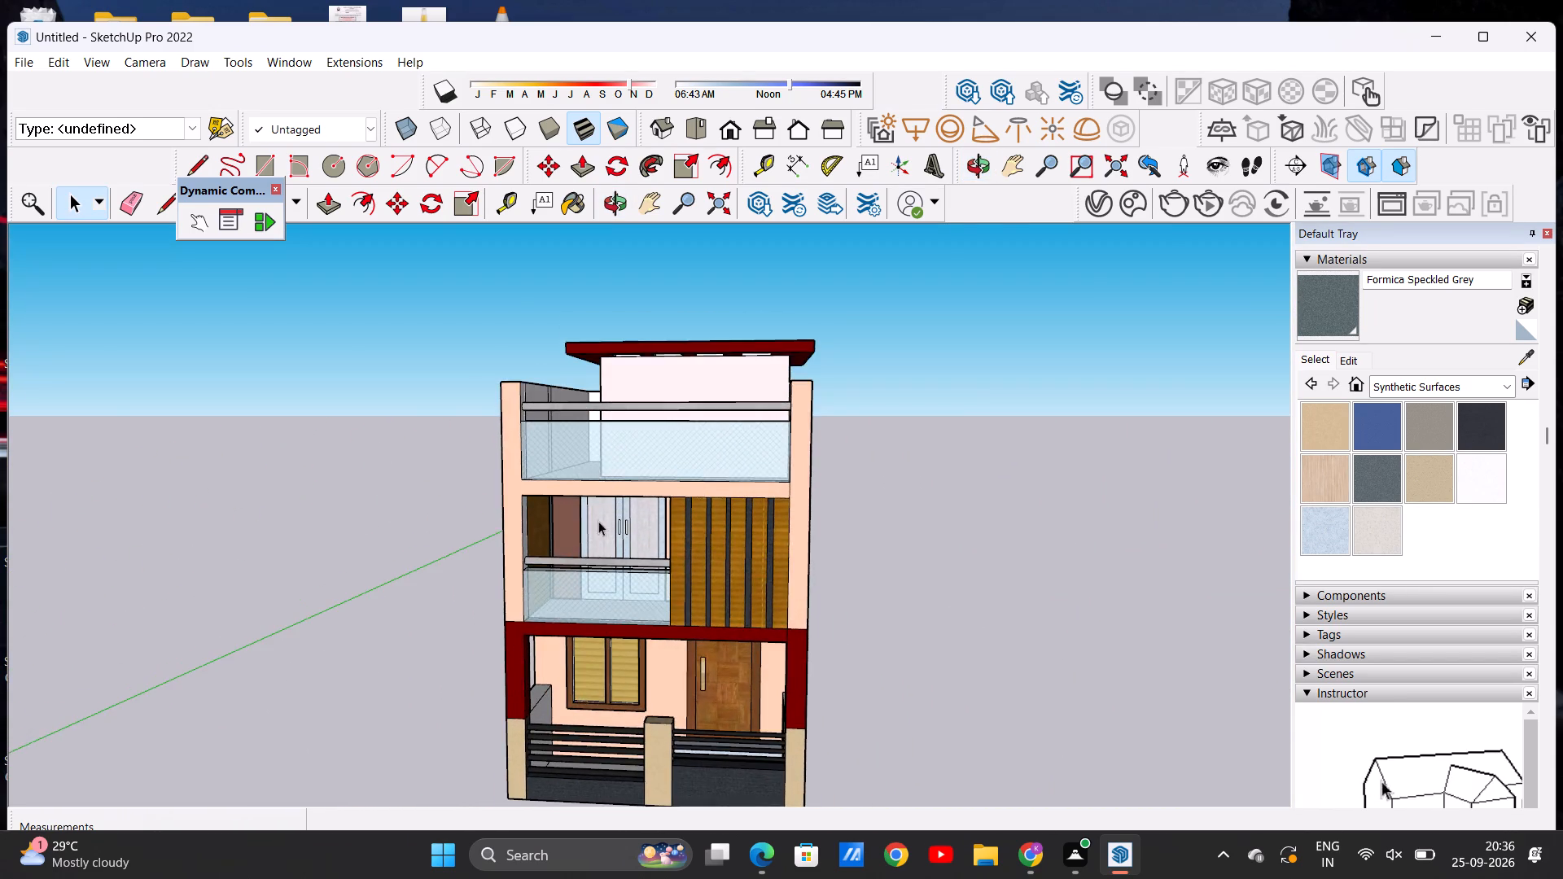
{"action": "scroll", "coordinate": [592, 527], "scroll_direction": "up", "scroll_amount": 7}
{"action": "scroll", "coordinate": [577, 532], "scroll_direction": "up", "scroll_amount": 14}
{"action": "scroll", "coordinate": [576, 542], "scroll_direction": "down", "scroll_amount": 3}
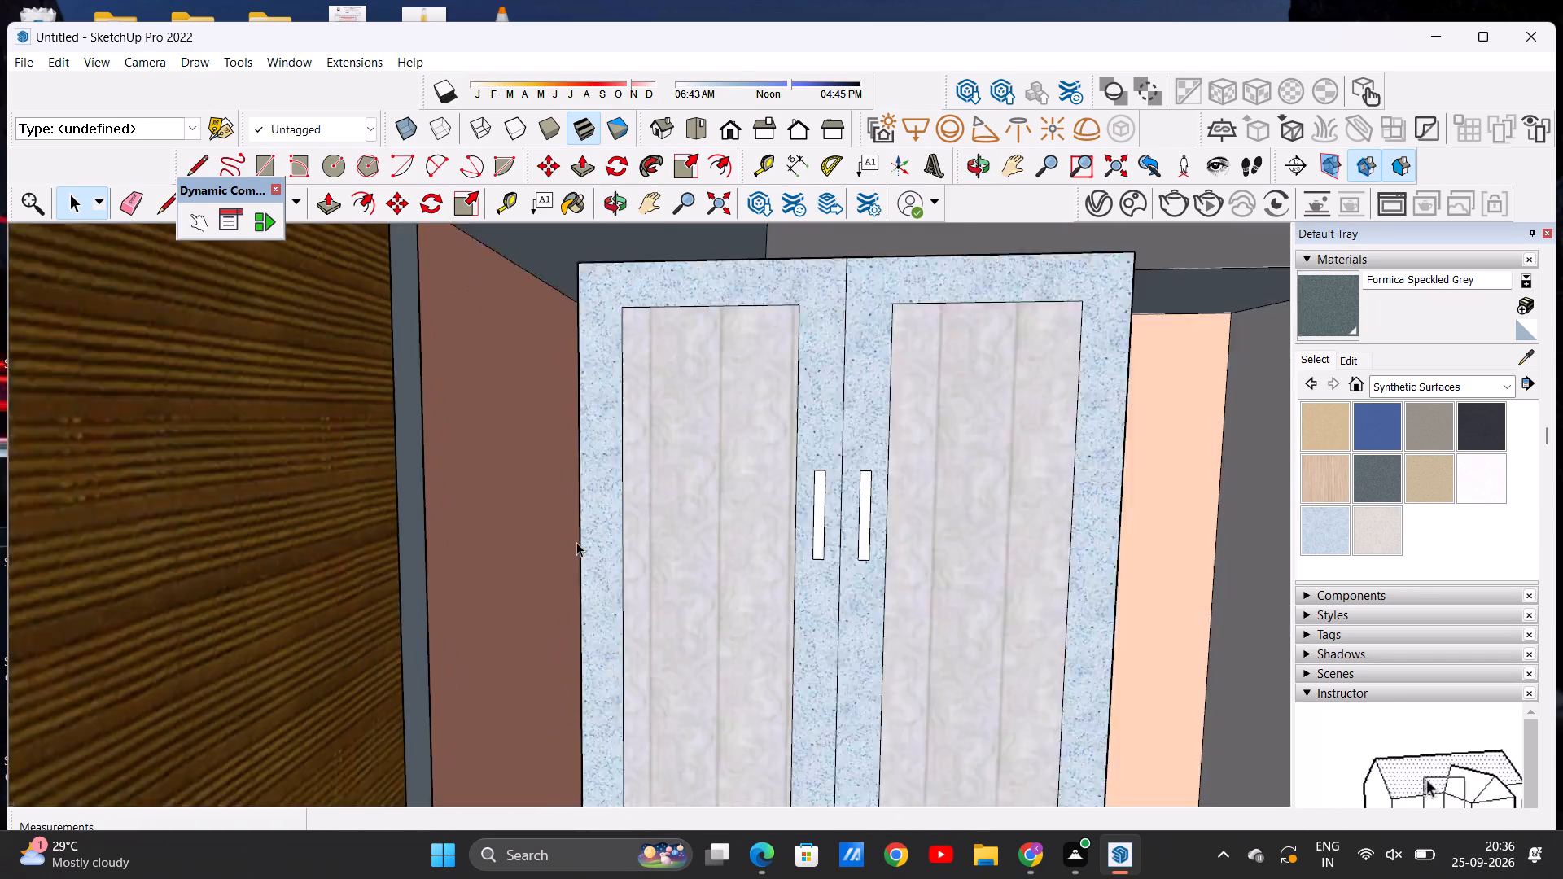
{"action": "scroll", "coordinate": [576, 542], "scroll_direction": "down", "scroll_amount": 7}
{"action": "scroll", "coordinate": [601, 520], "scroll_direction": "up", "scroll_amount": 2}
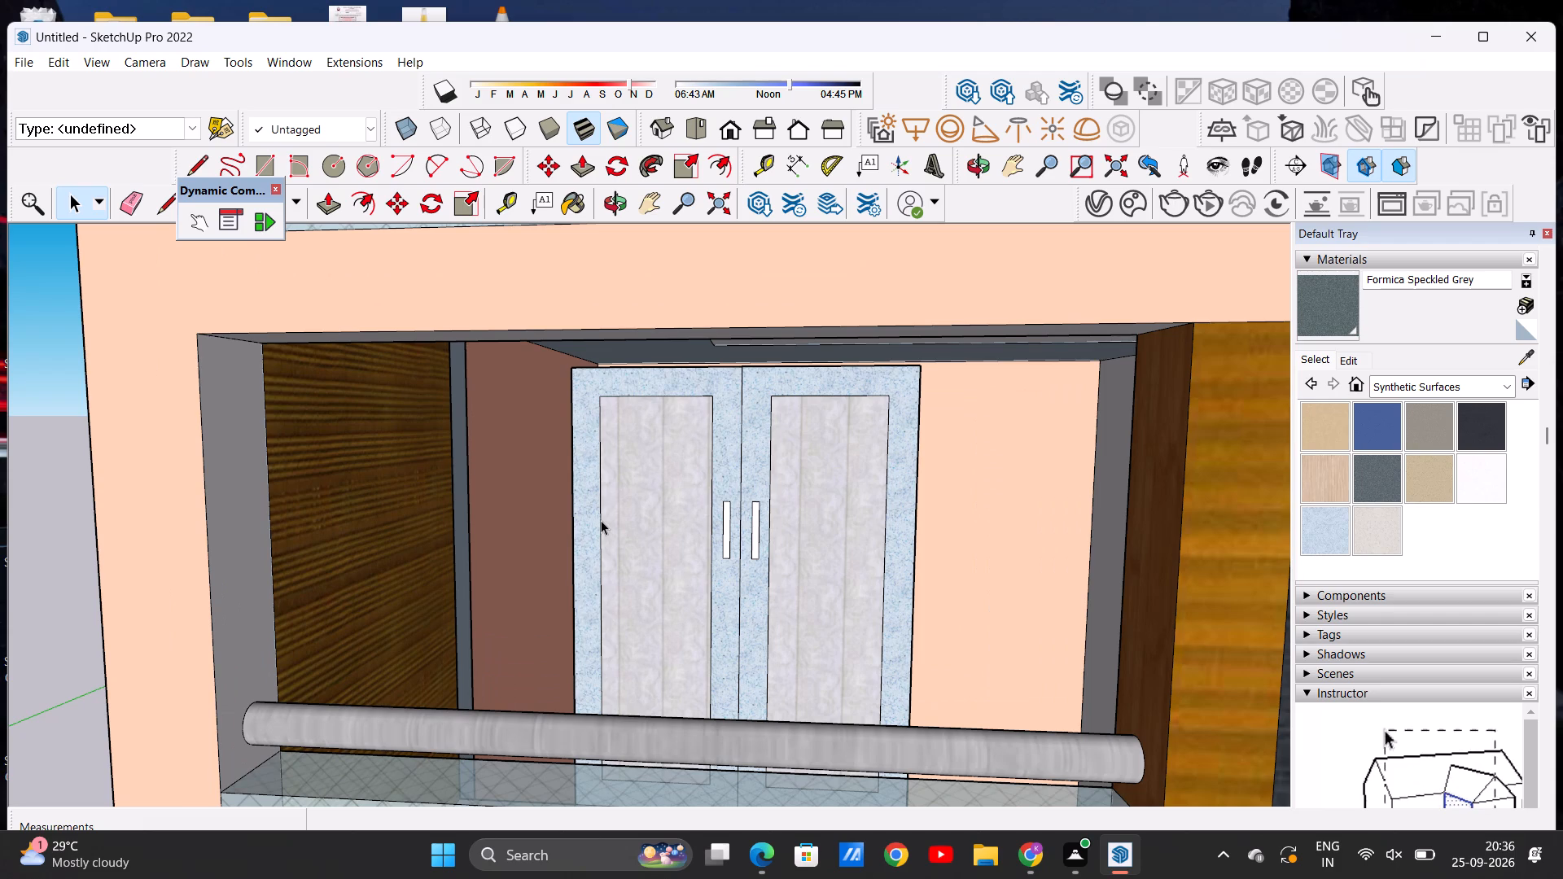
{"action": "scroll", "coordinate": [601, 520], "scroll_direction": "down", "scroll_amount": 20}
{"action": "scroll", "coordinate": [601, 520], "scroll_direction": "down", "scroll_amount": 2}
{"action": "middle_click_drag", "start_coordinate": [667, 513], "coordinate": [661, 540]}
{"action": "scroll", "coordinate": [641, 511], "scroll_direction": "up", "scroll_amount": 7}
{"action": "scroll", "coordinate": [653, 520], "scroll_direction": "down", "scroll_amount": 3}
{"action": "middle_click_drag", "start_coordinate": [695, 539], "coordinate": [698, 496]}
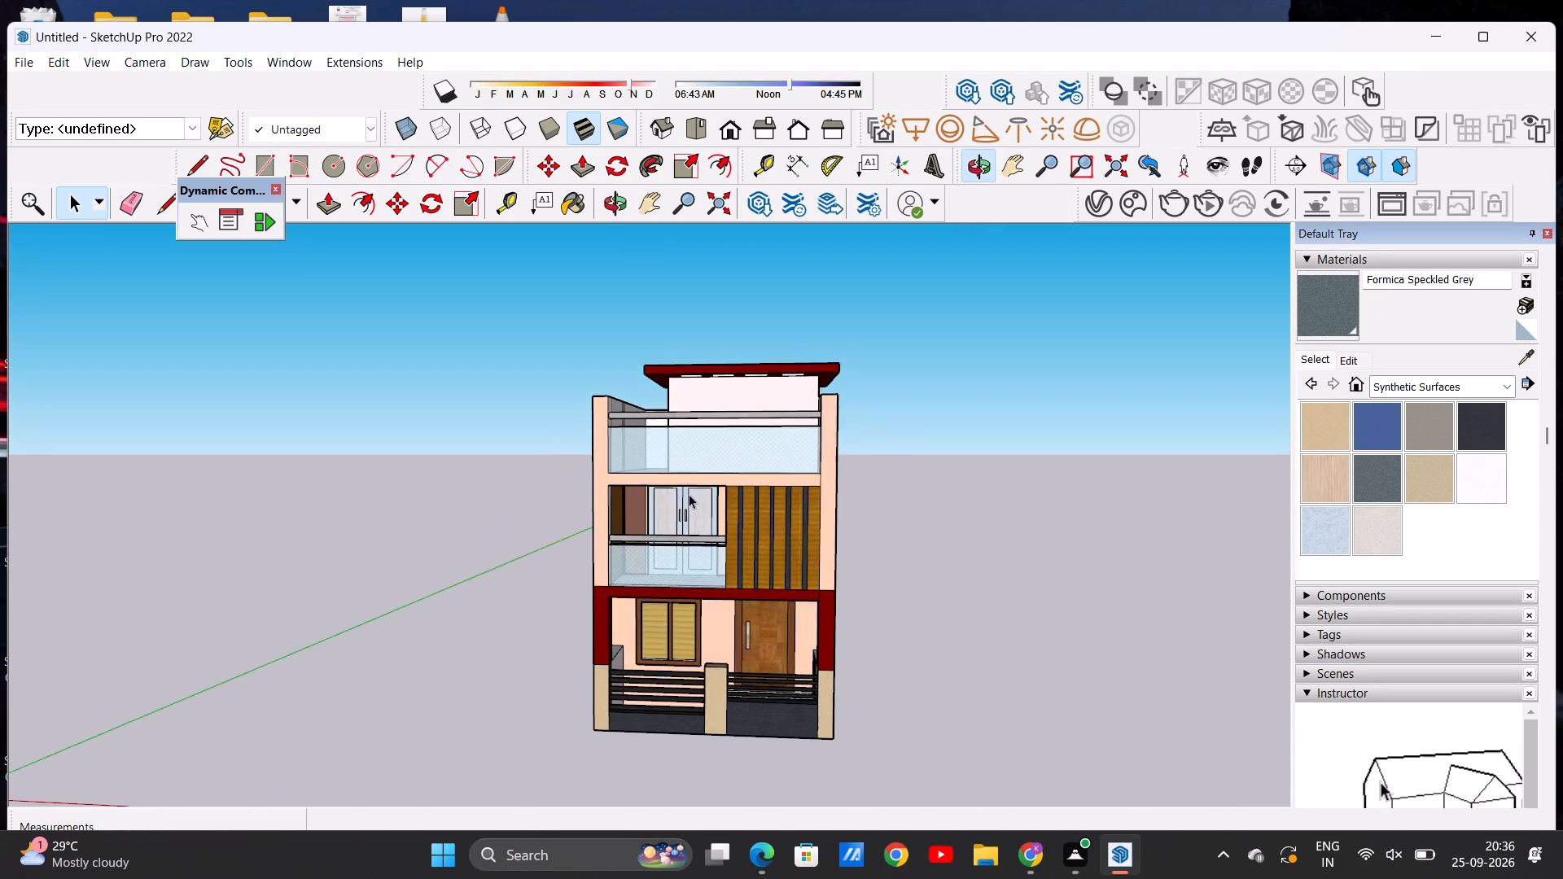
{"action": "scroll", "coordinate": [672, 518], "scroll_direction": "up", "scroll_amount": 8}
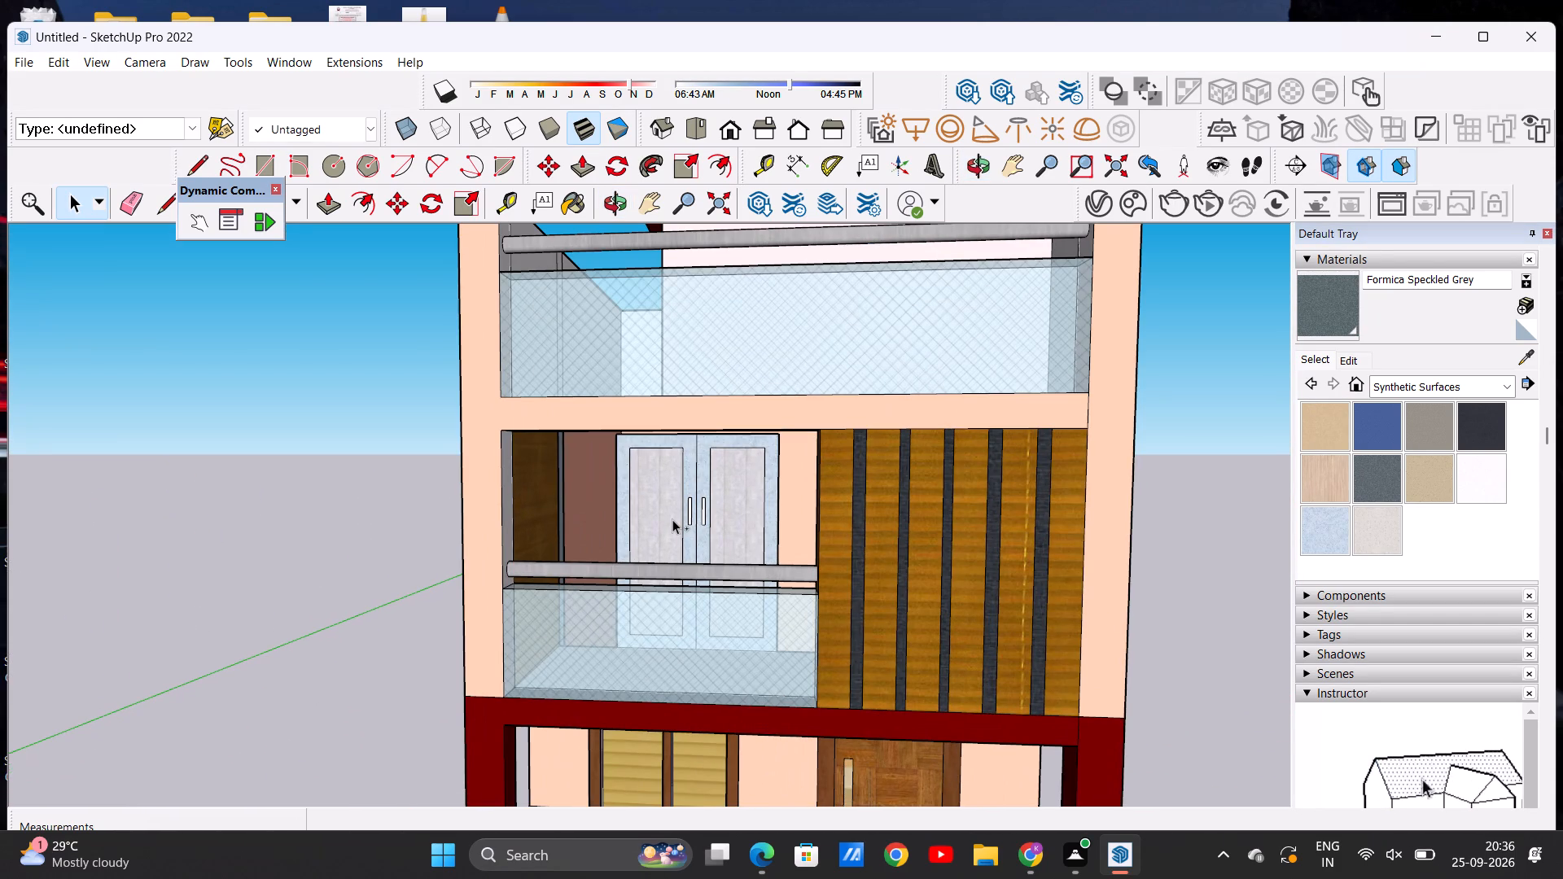
Undo the Formica Speckled Grey painting of the outer walls and the terrace parapet top.
{"action": "key", "text": "ctrl+z"}
{"action": "key", "text": "ctrl+z"}
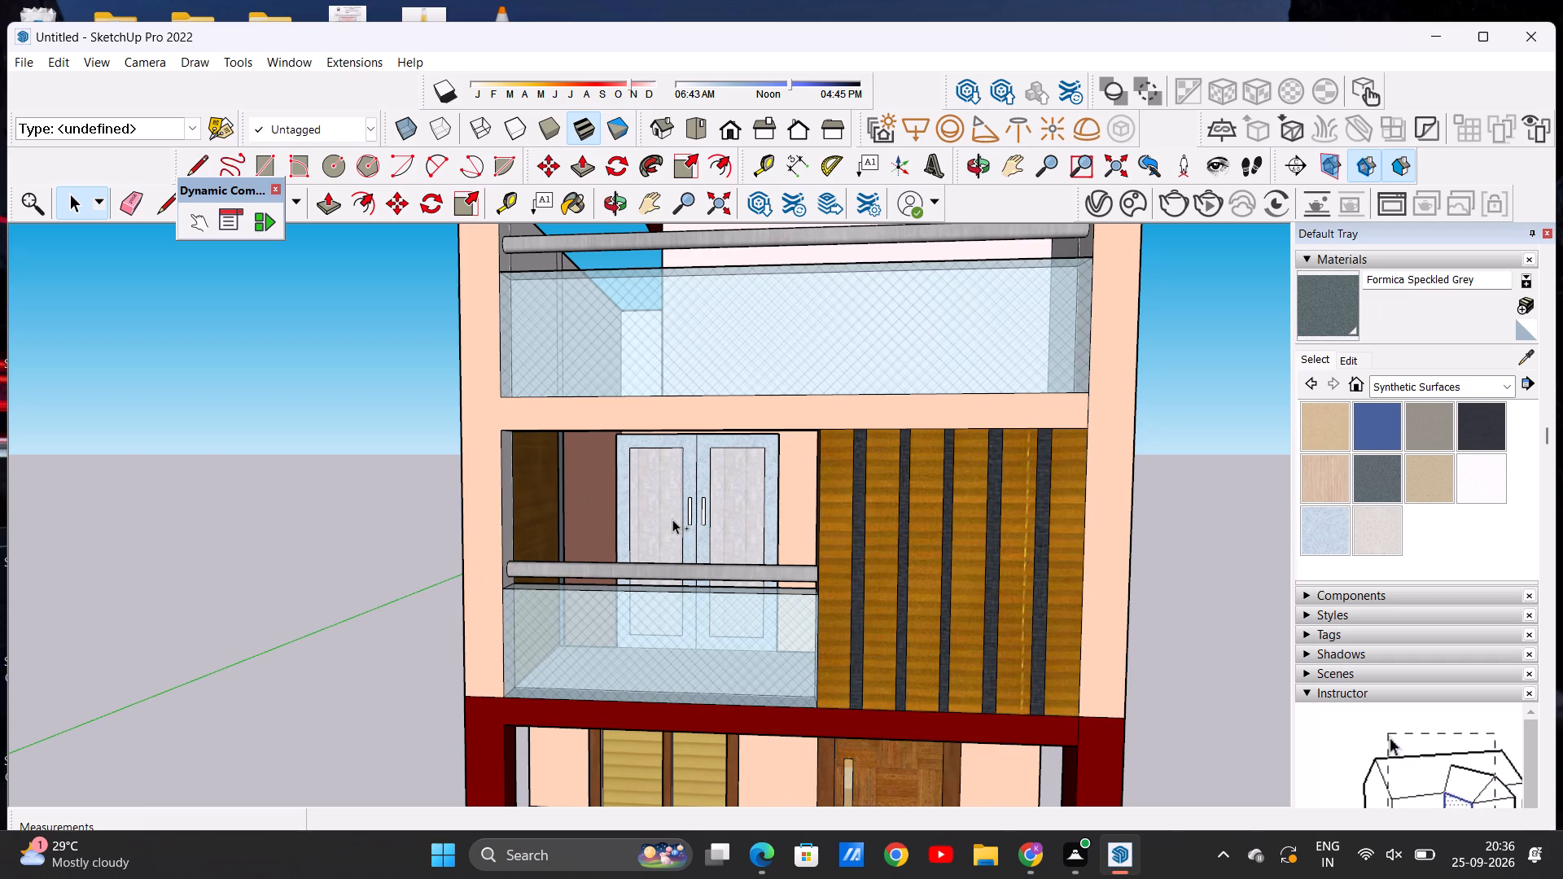
{"action": "key", "text": "ctrl+z"}
{"action": "key", "text": "ctrl+z"}
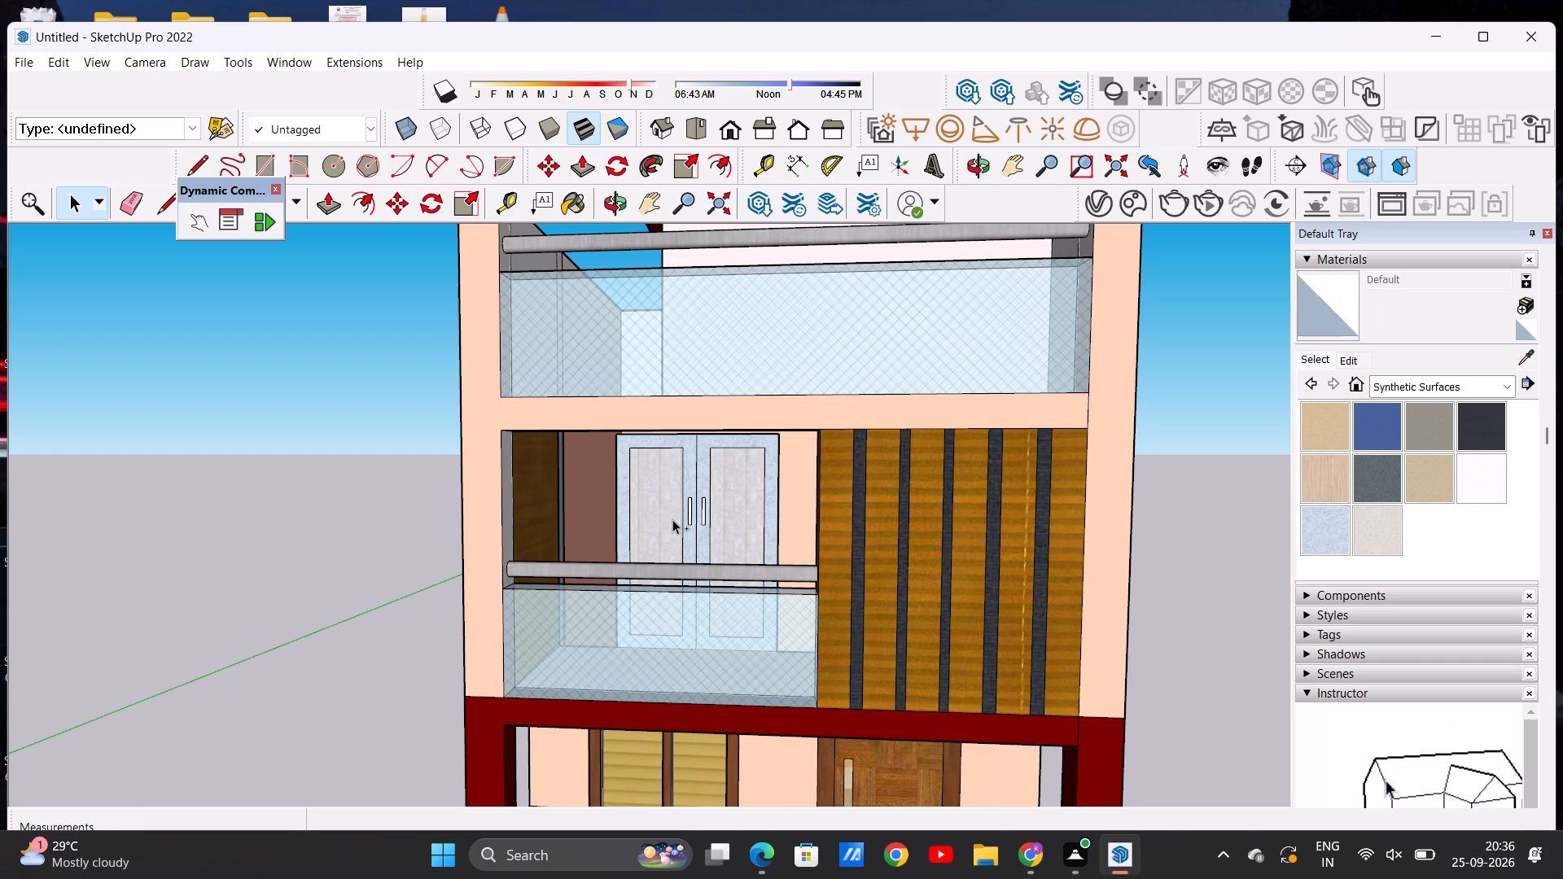
{"action": "key", "text": "ctrl+z"}
{"action": "key", "text": "ctrl+z"}
{"action": "key", "text": "ctrl+z"}
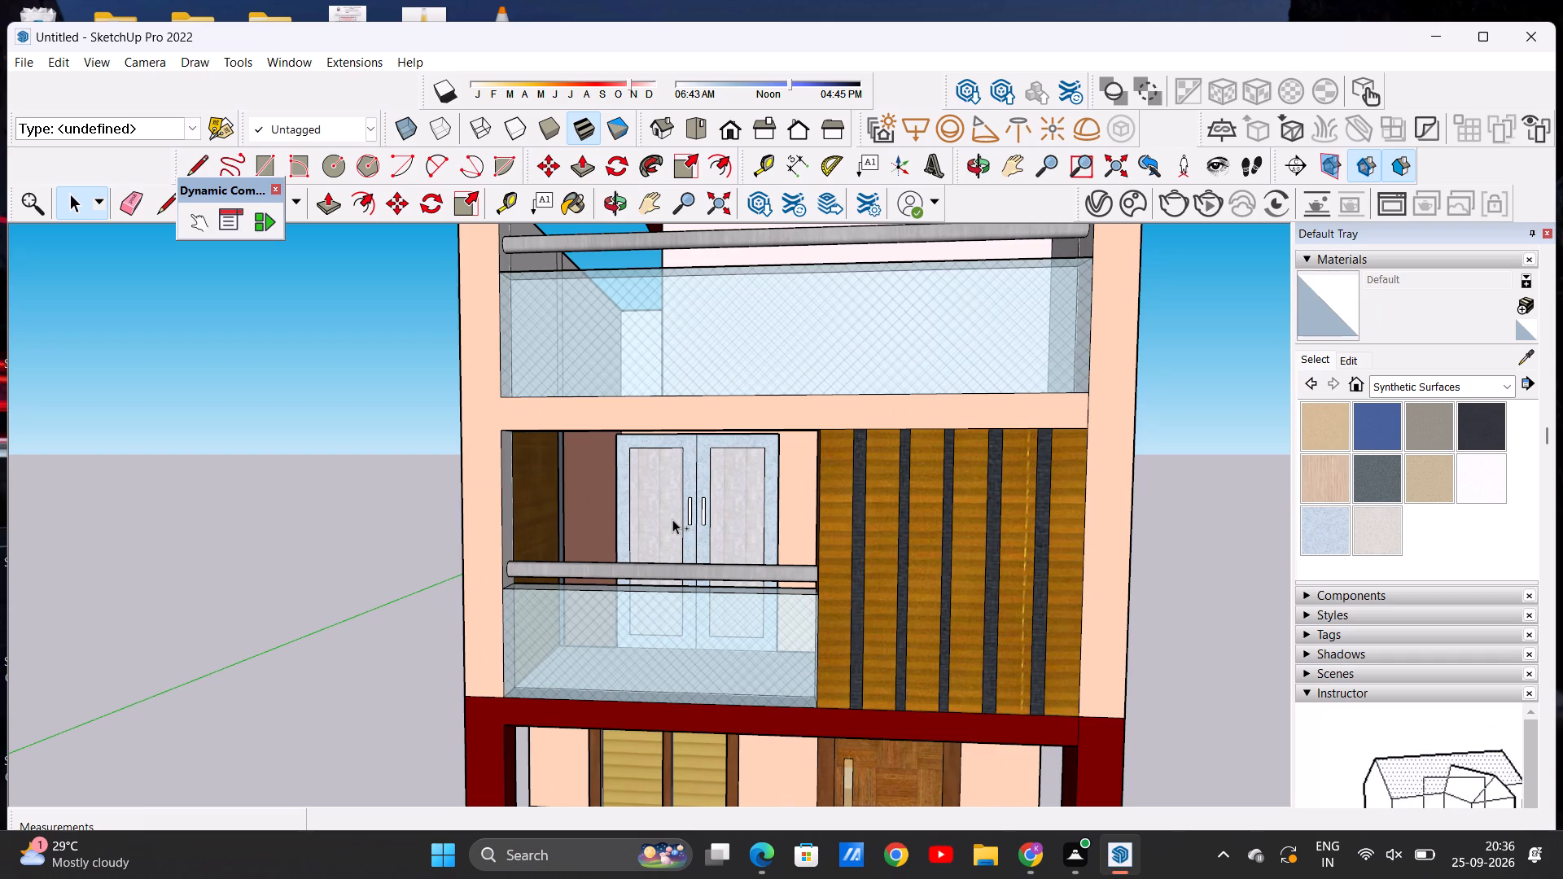
Check the house from the side, then undo four more of the recent edits.
{"action": "scroll", "coordinate": [656, 619], "scroll_direction": "down", "scroll_amount": 6}
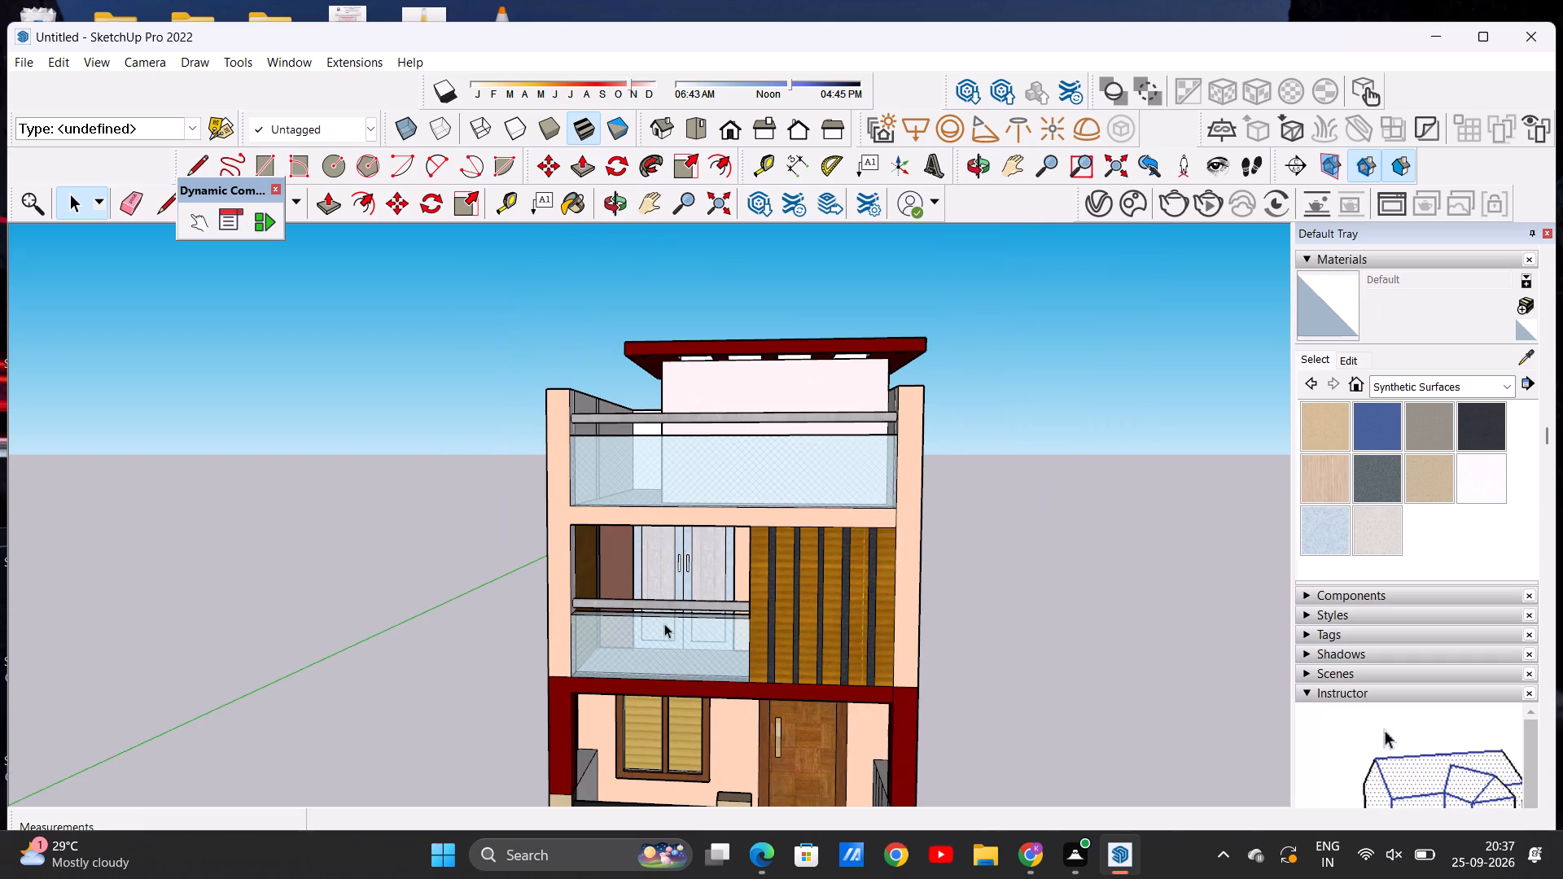
{"action": "middle_click_drag", "start_coordinate": [643, 628], "coordinate": [952, 532]}
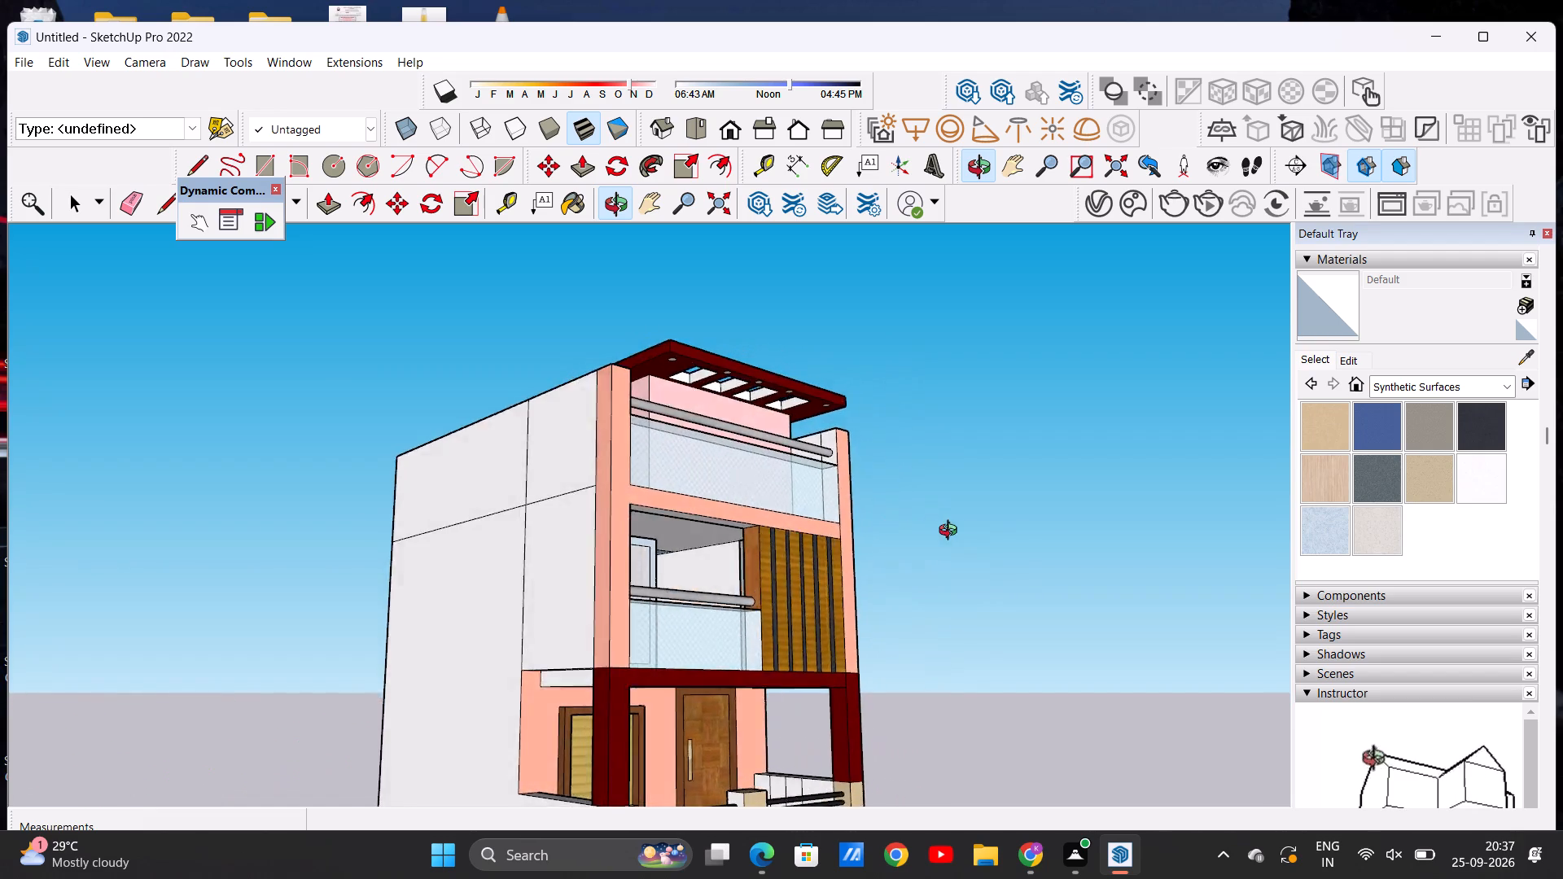
{"action": "middle_click_drag", "start_coordinate": [952, 532], "coordinate": [638, 597]}
{"action": "scroll", "coordinate": [645, 566], "scroll_direction": "up", "scroll_amount": 5}
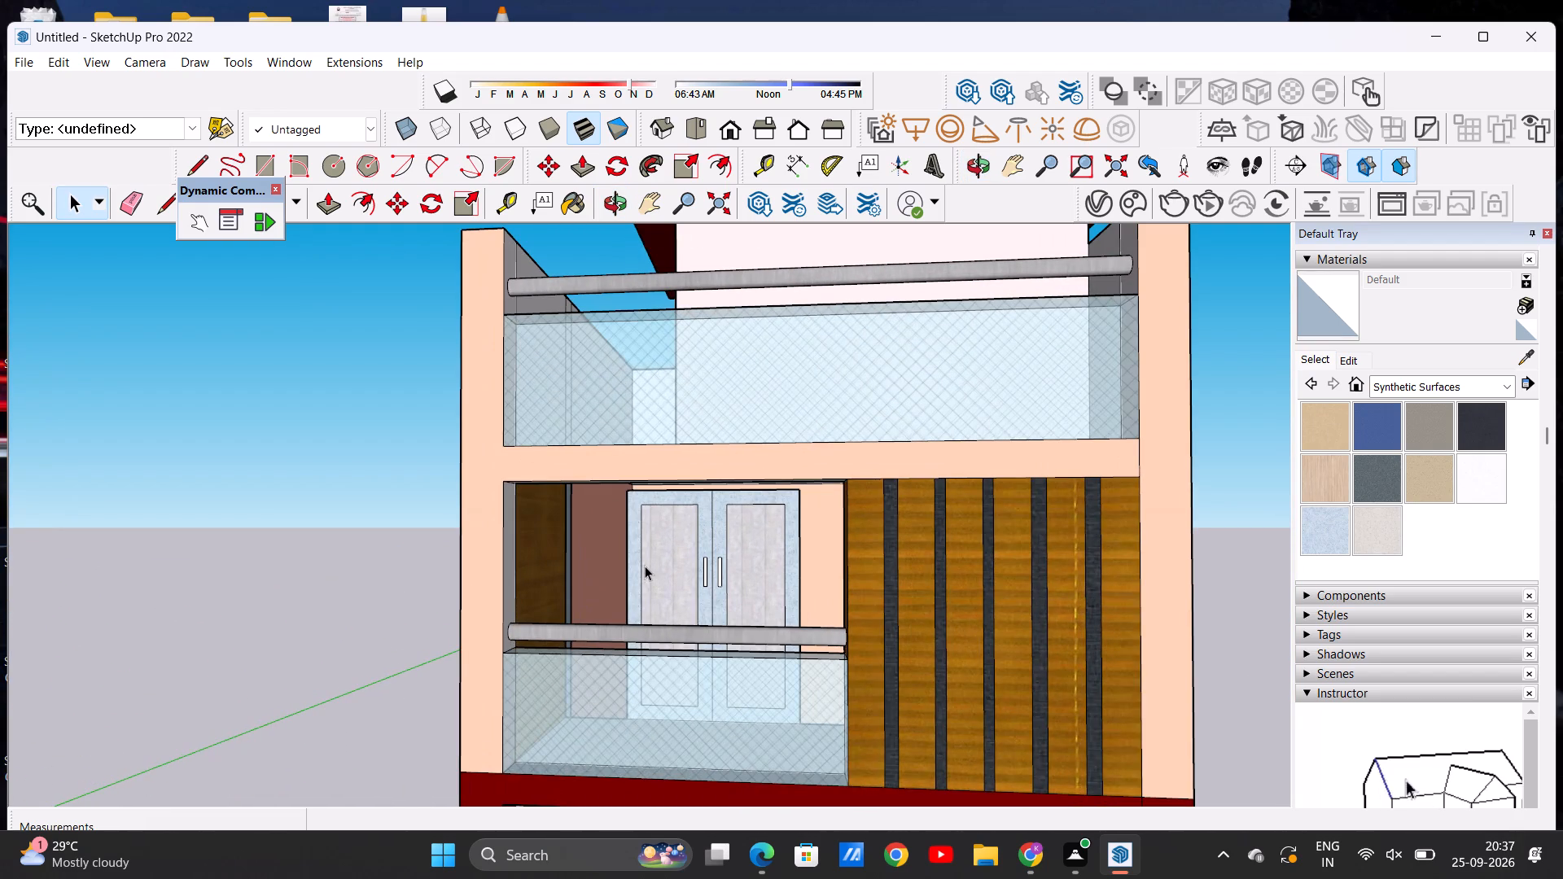
{"action": "key", "text": "ctrl+z"}
{"action": "key", "text": "ctrl+z"}
{"action": "key", "text": "ctrl+z"}
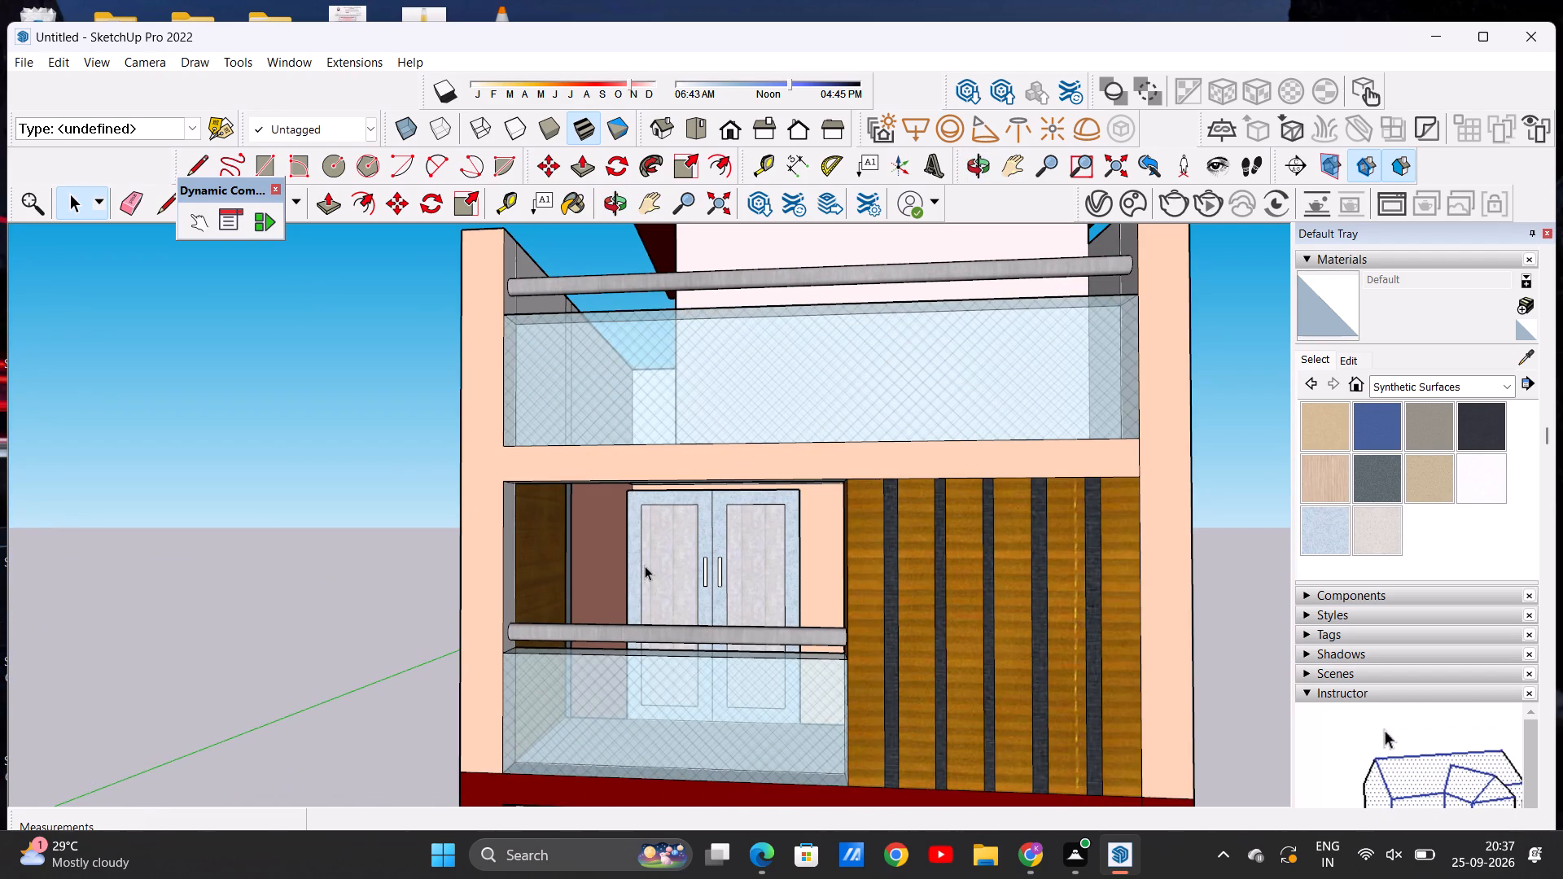
{"action": "key", "text": "ctrl+z"}
Examine the house's side walls and the inner walls and ceiling of the middle floor balcony from different angles.
{"action": "scroll", "coordinate": [648, 567], "scroll_direction": "down", "scroll_amount": 10}
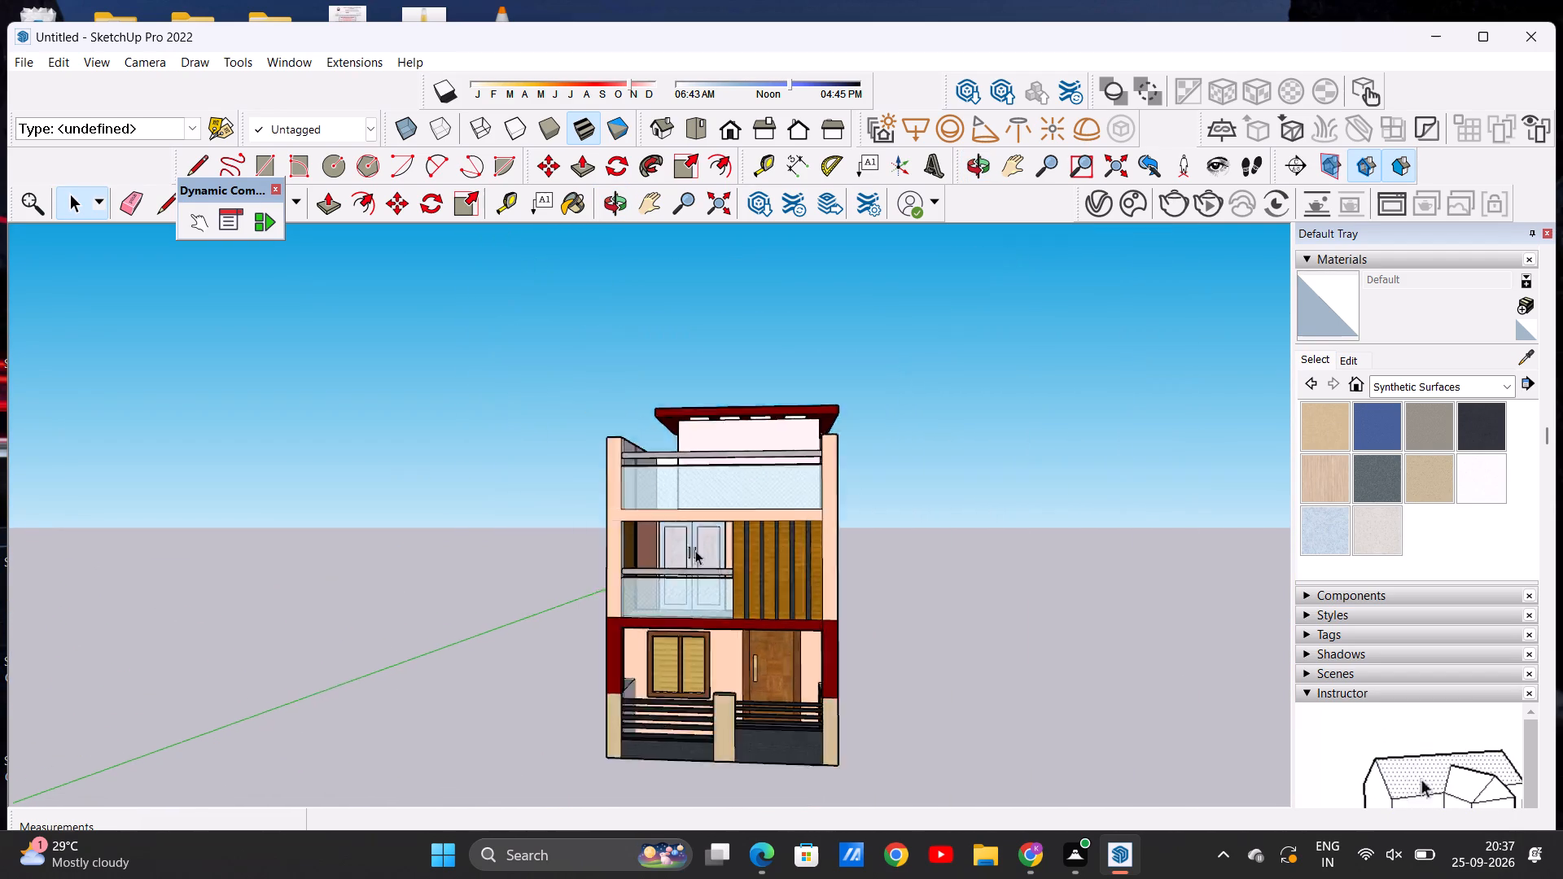
{"action": "scroll", "coordinate": [711, 654], "scroll_direction": "down", "scroll_amount": 3}
{"action": "middle_click_drag", "start_coordinate": [714, 738], "coordinate": [323, 739]}
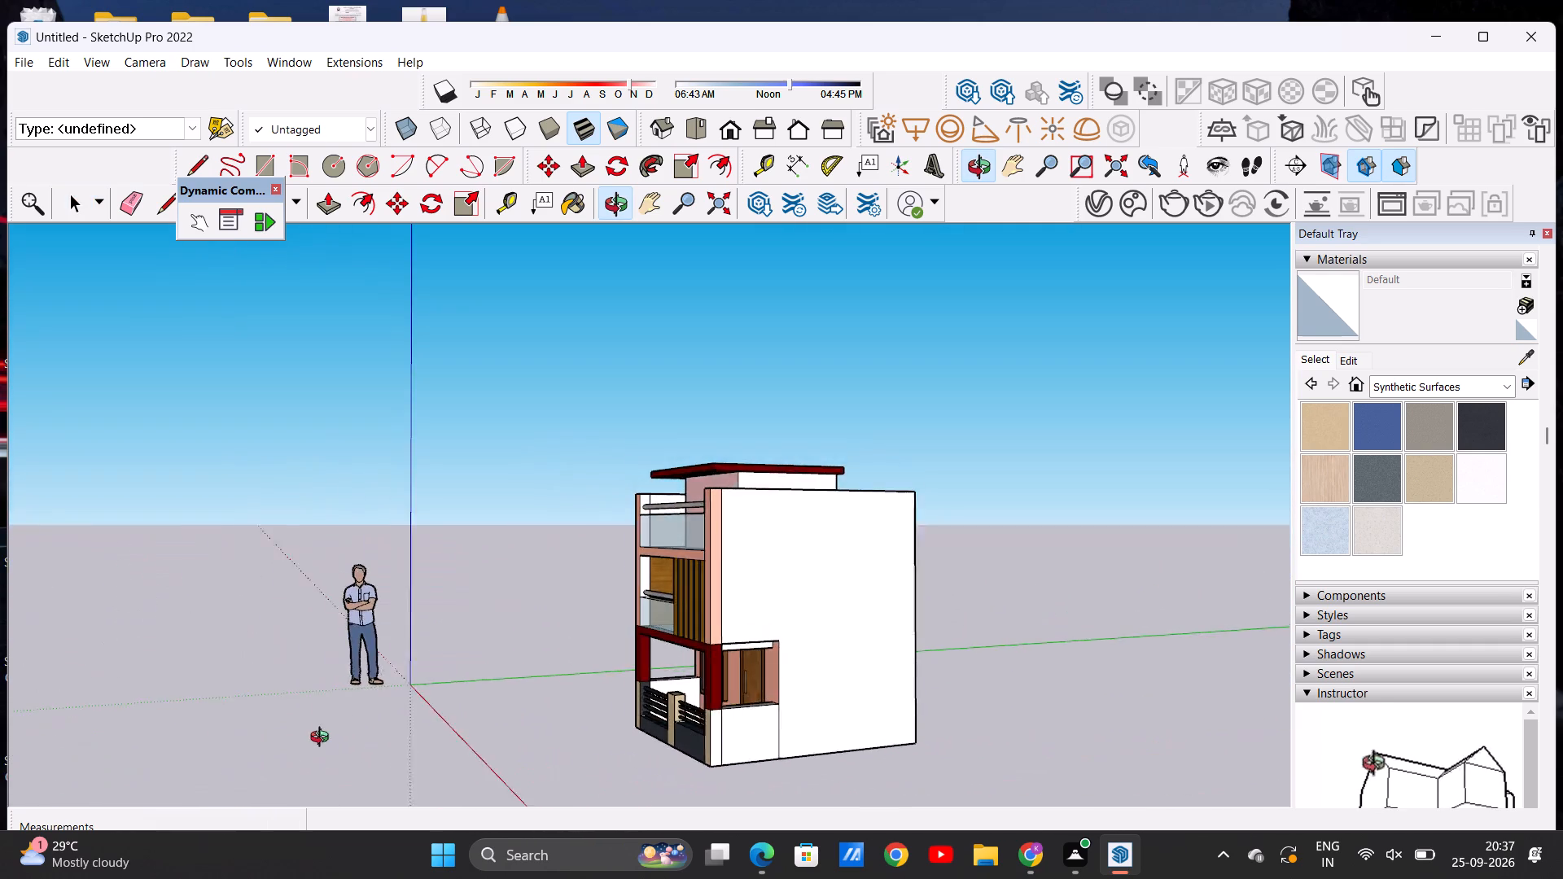
{"action": "middle_click_drag", "start_coordinate": [323, 739], "coordinate": [674, 715]}
{"action": "scroll", "coordinate": [690, 575], "scroll_direction": "up", "scroll_amount": 12}
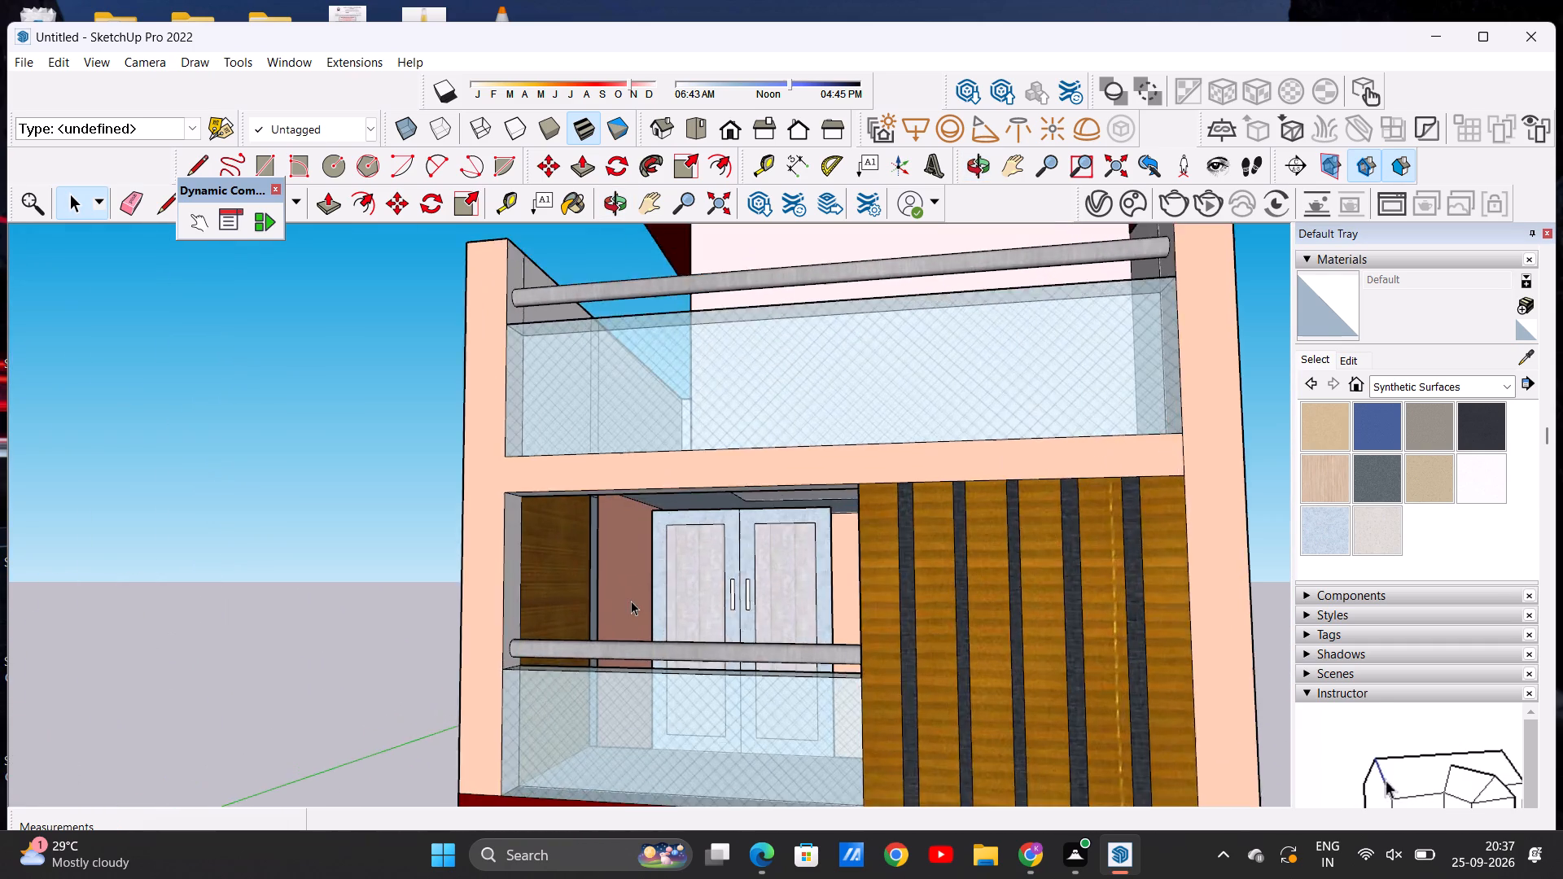
{"action": "middle_click_drag", "start_coordinate": [631, 608], "coordinate": [588, 669]}
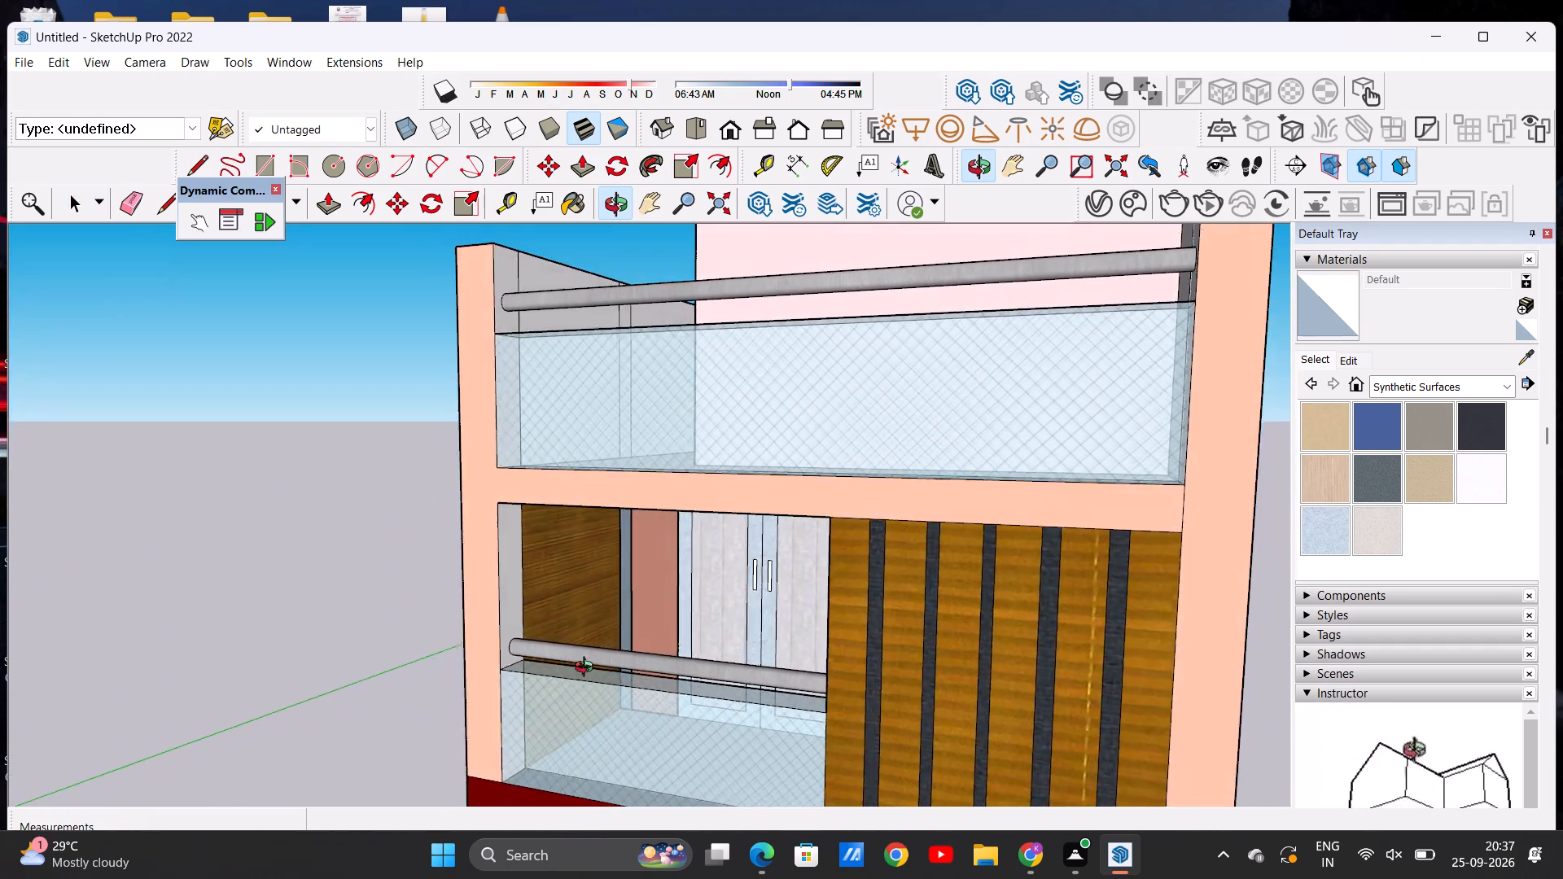
{"action": "middle_click_drag", "start_coordinate": [588, 669], "coordinate": [576, 671]}
{"action": "middle_click_drag", "start_coordinate": [800, 658], "coordinate": [1088, 615]}
{"action": "middle_click_drag", "start_coordinate": [822, 600], "coordinate": [839, 638]}
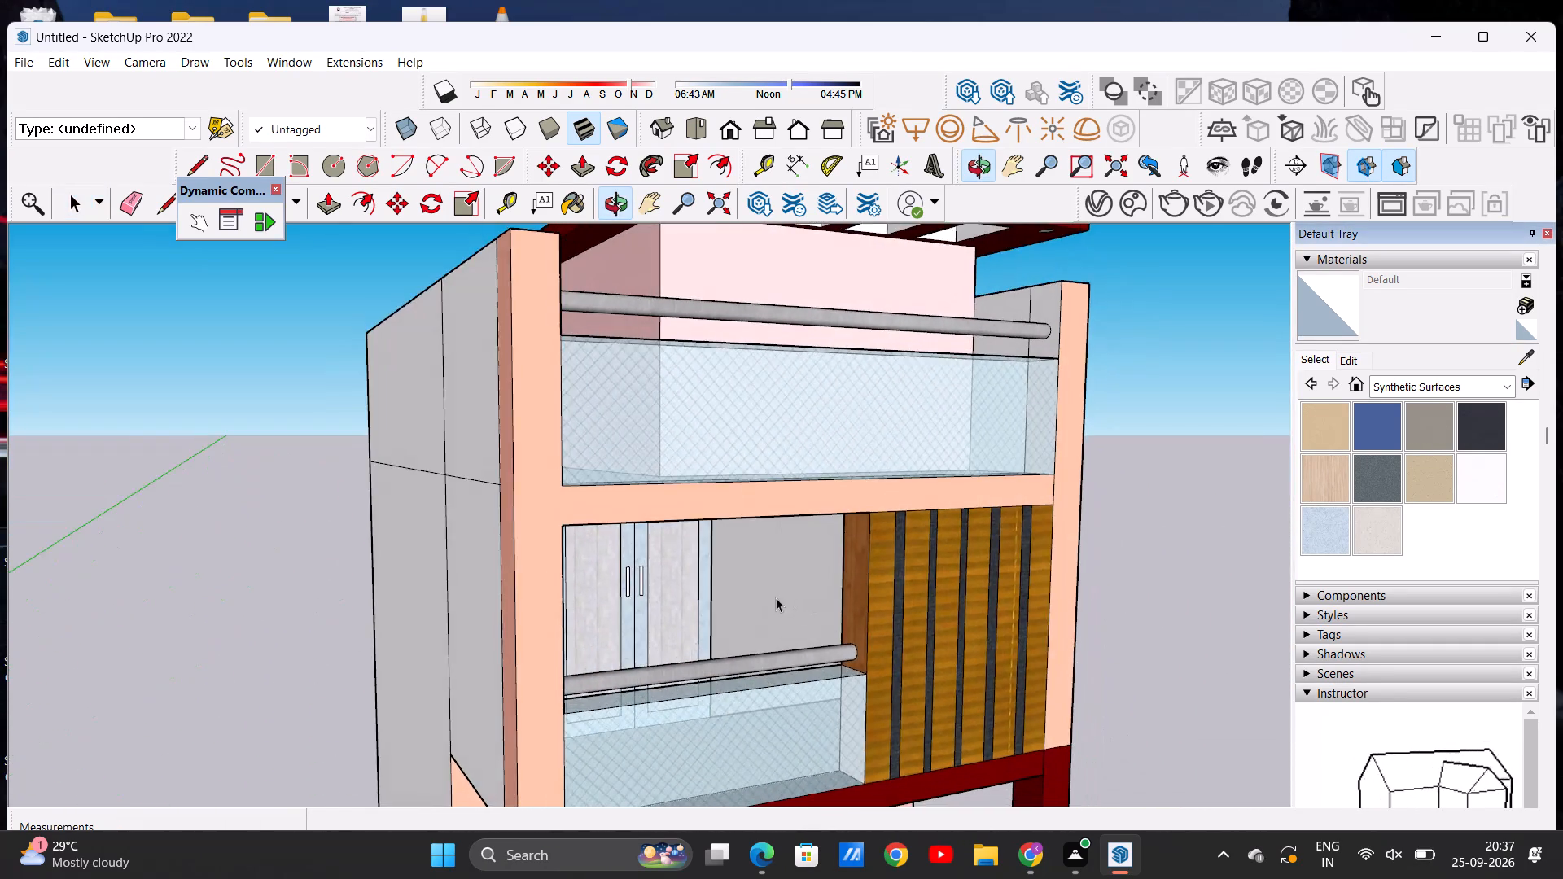
{"action": "scroll", "coordinate": [773, 580], "scroll_direction": "up", "scroll_amount": 7}
{"action": "scroll", "coordinate": [698, 610], "scroll_direction": "down", "scroll_amount": 2}
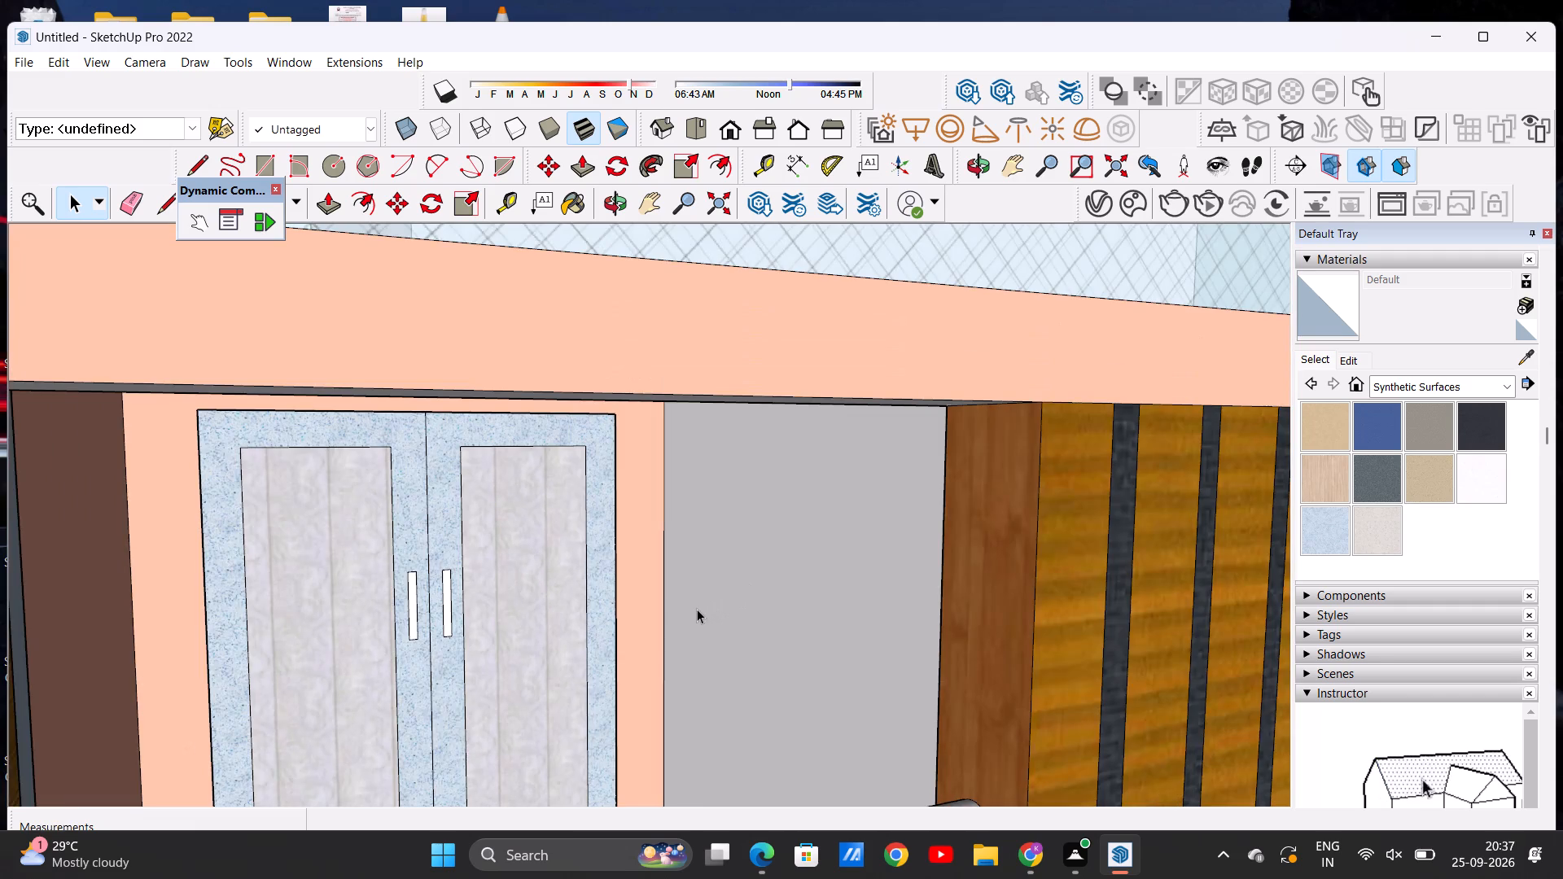
{"action": "middle_click_drag", "start_coordinate": [651, 644], "coordinate": [545, 566]}
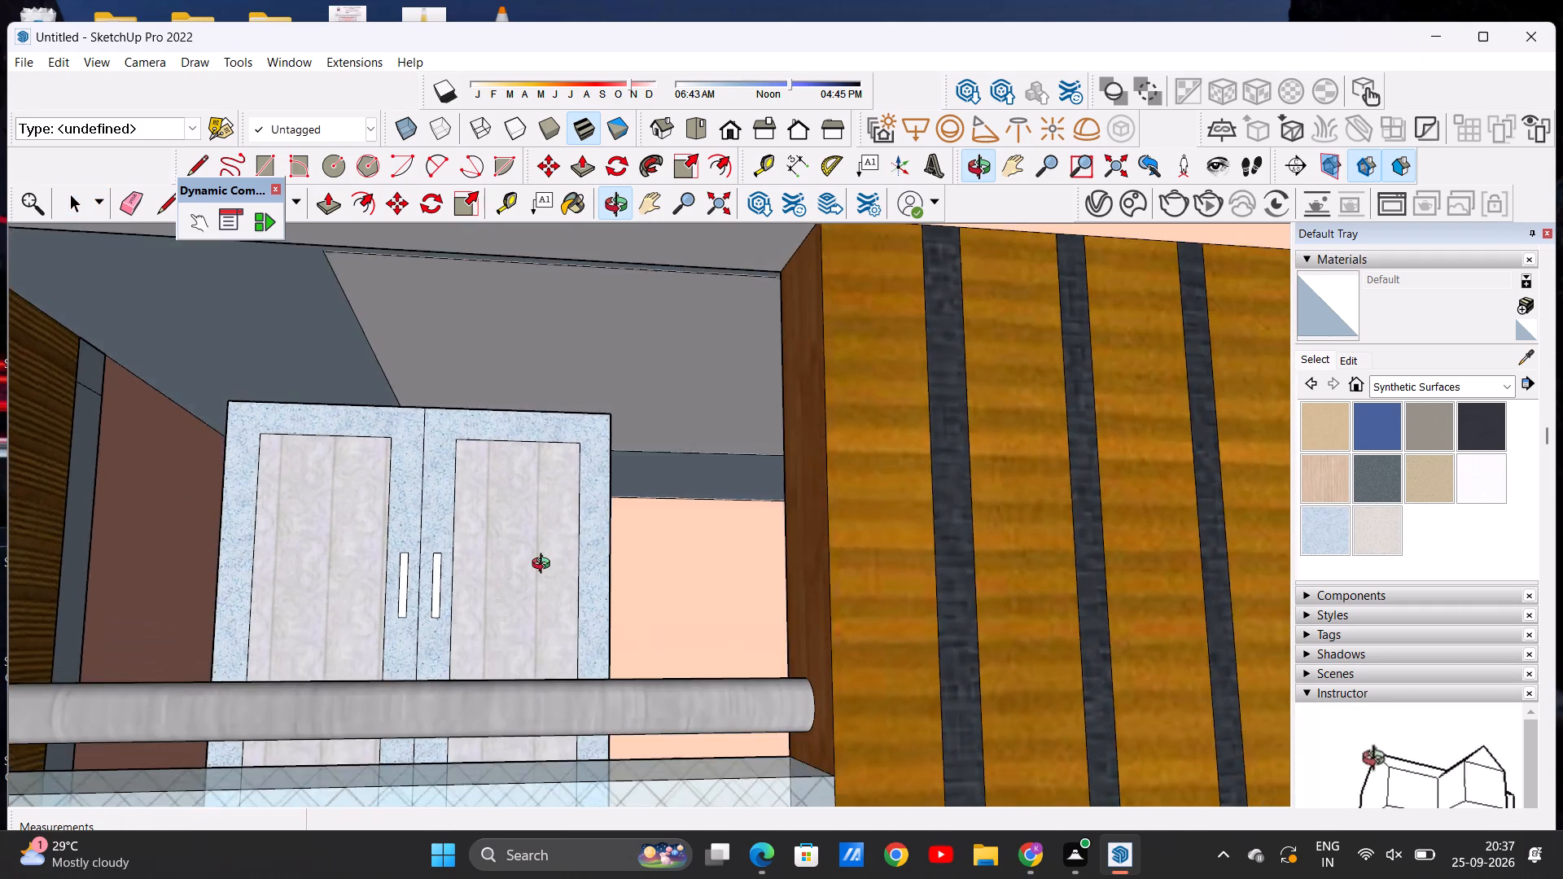
{"action": "middle_click_drag", "start_coordinate": [545, 566], "coordinate": [533, 588]}
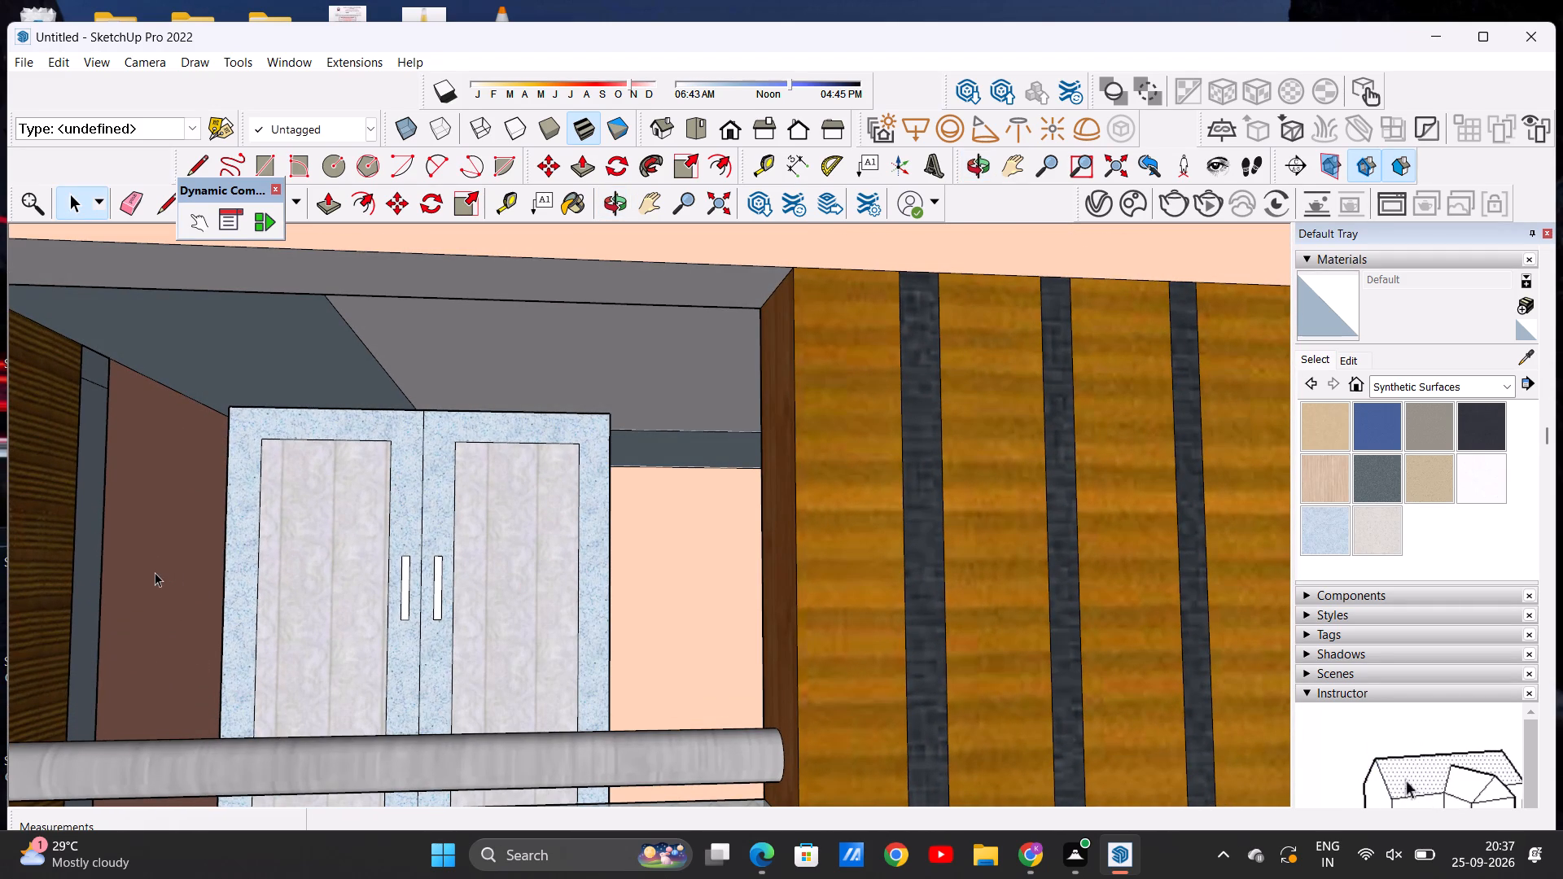
Undo the recent edits back through the beige painting of the middle floor balcony's left inner wall.
{"action": "key", "text": "ctrl+z"}
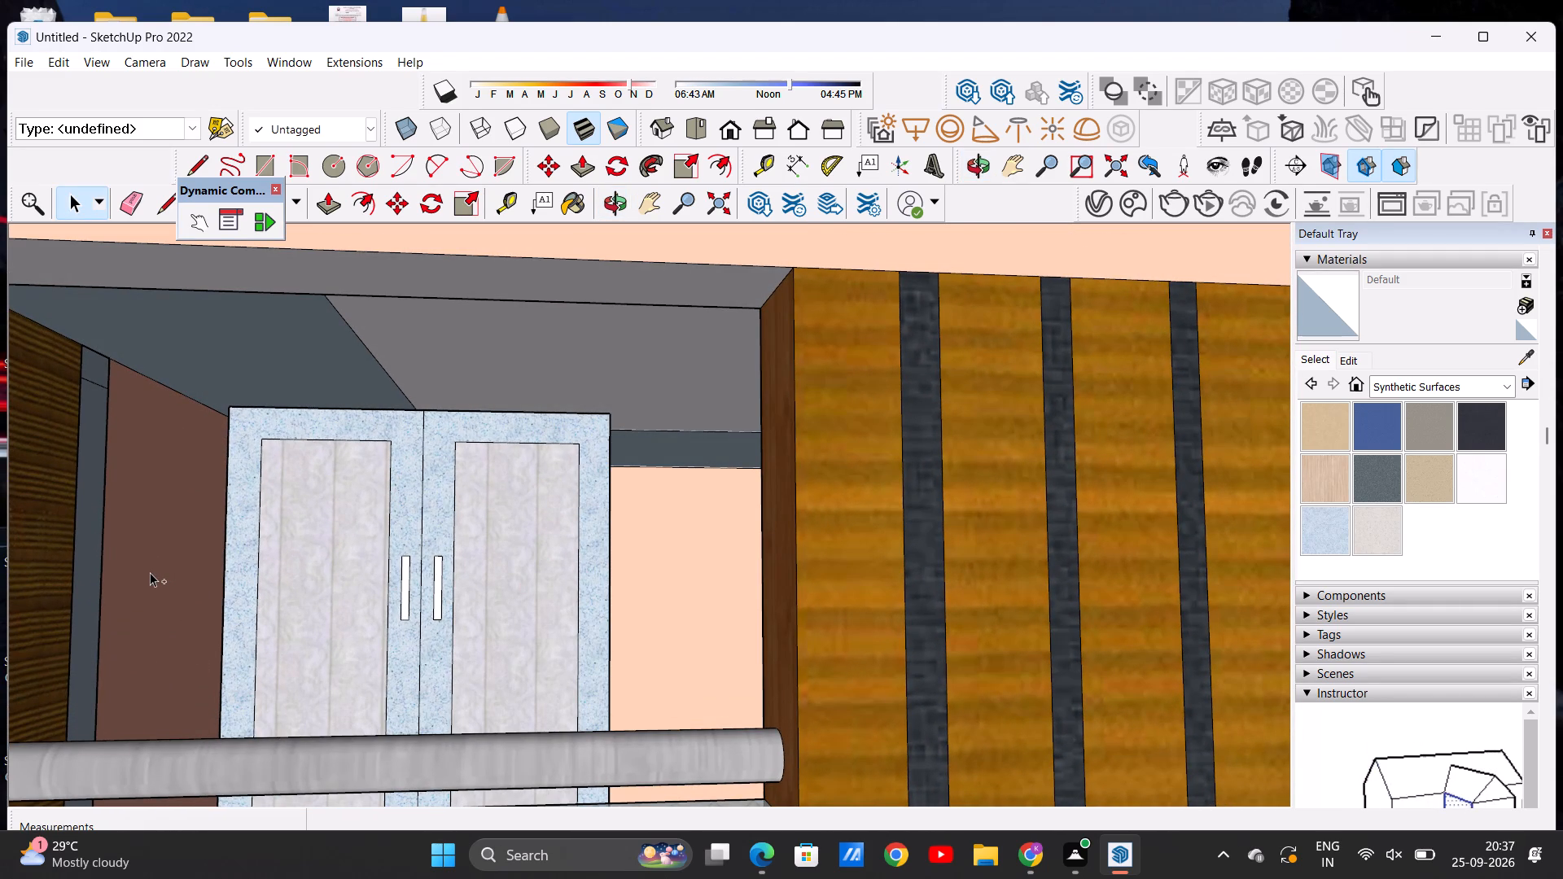
{"action": "key", "text": "z"}
{"action": "key", "text": "space"}
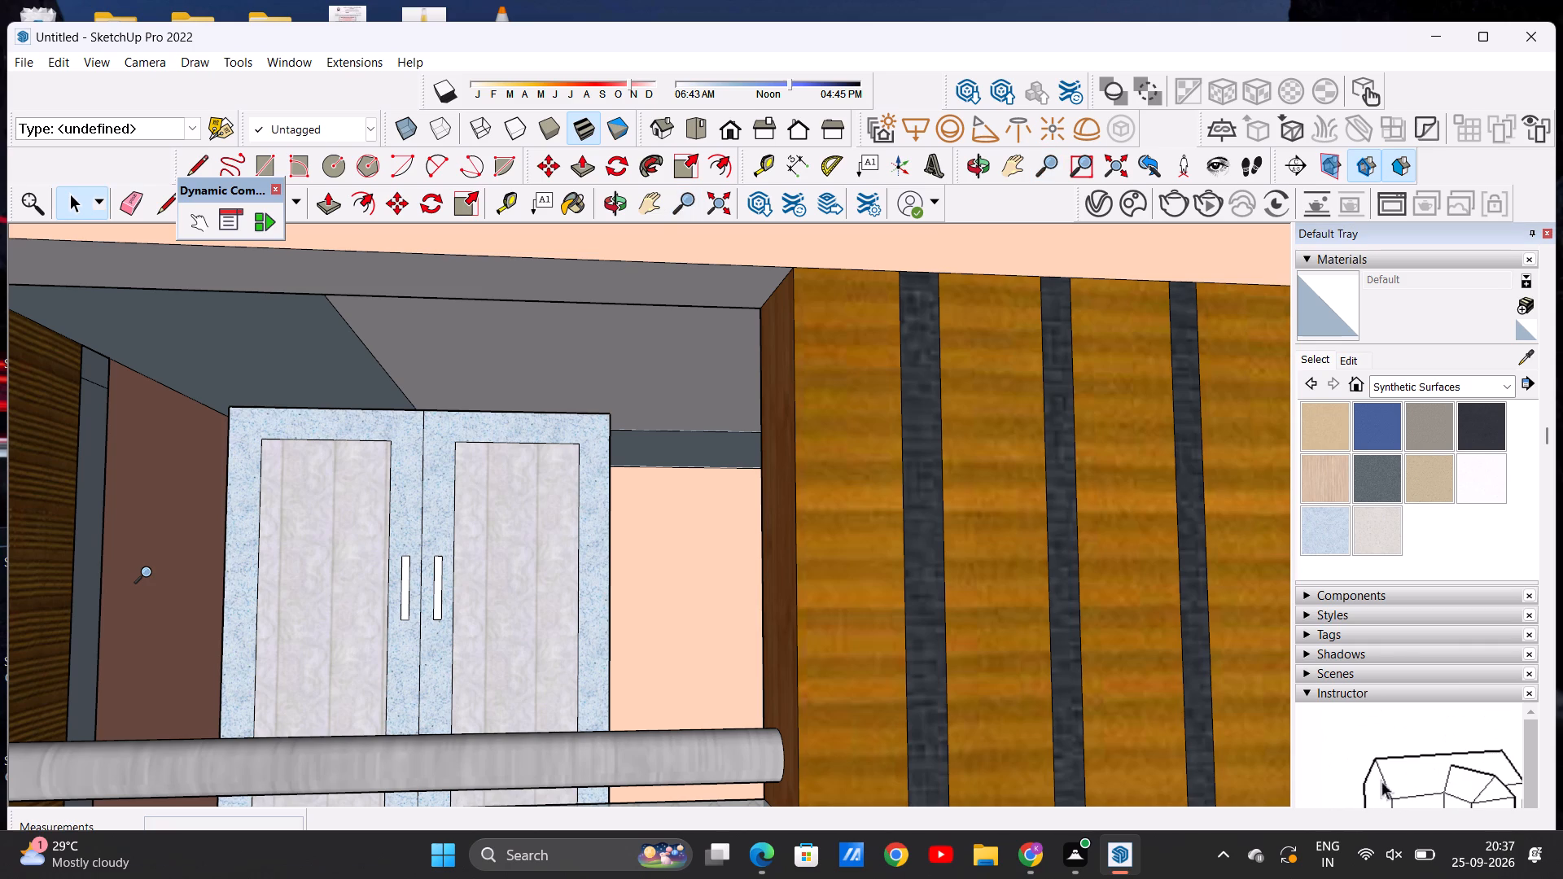
{"action": "key", "text": "ctrl+z"}
{"action": "key", "text": "ctrl+z"}
{"action": "key", "text": "ctrl+z"}
{"action": "key", "text": "ctrl+z"}
{"action": "key", "text": "ctrl+z"}
{"action": "key", "text": "ctrl+z"}
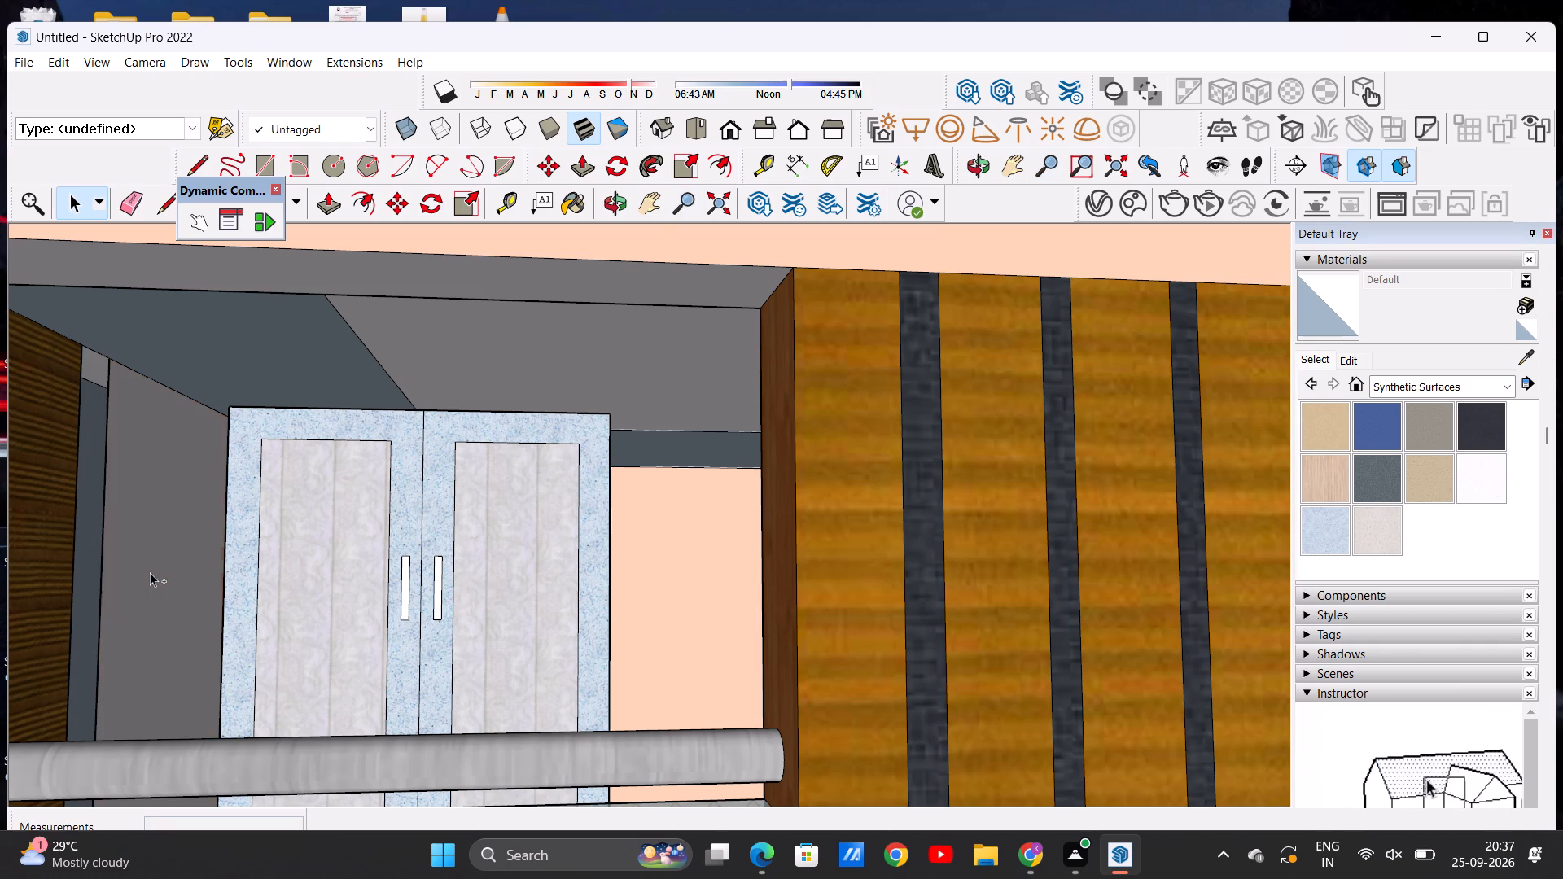
Undo the beige painting of the balcony's back wall, the ground floor front wall and the right facade pillar.
{"action": "key", "text": "ctrl+z"}
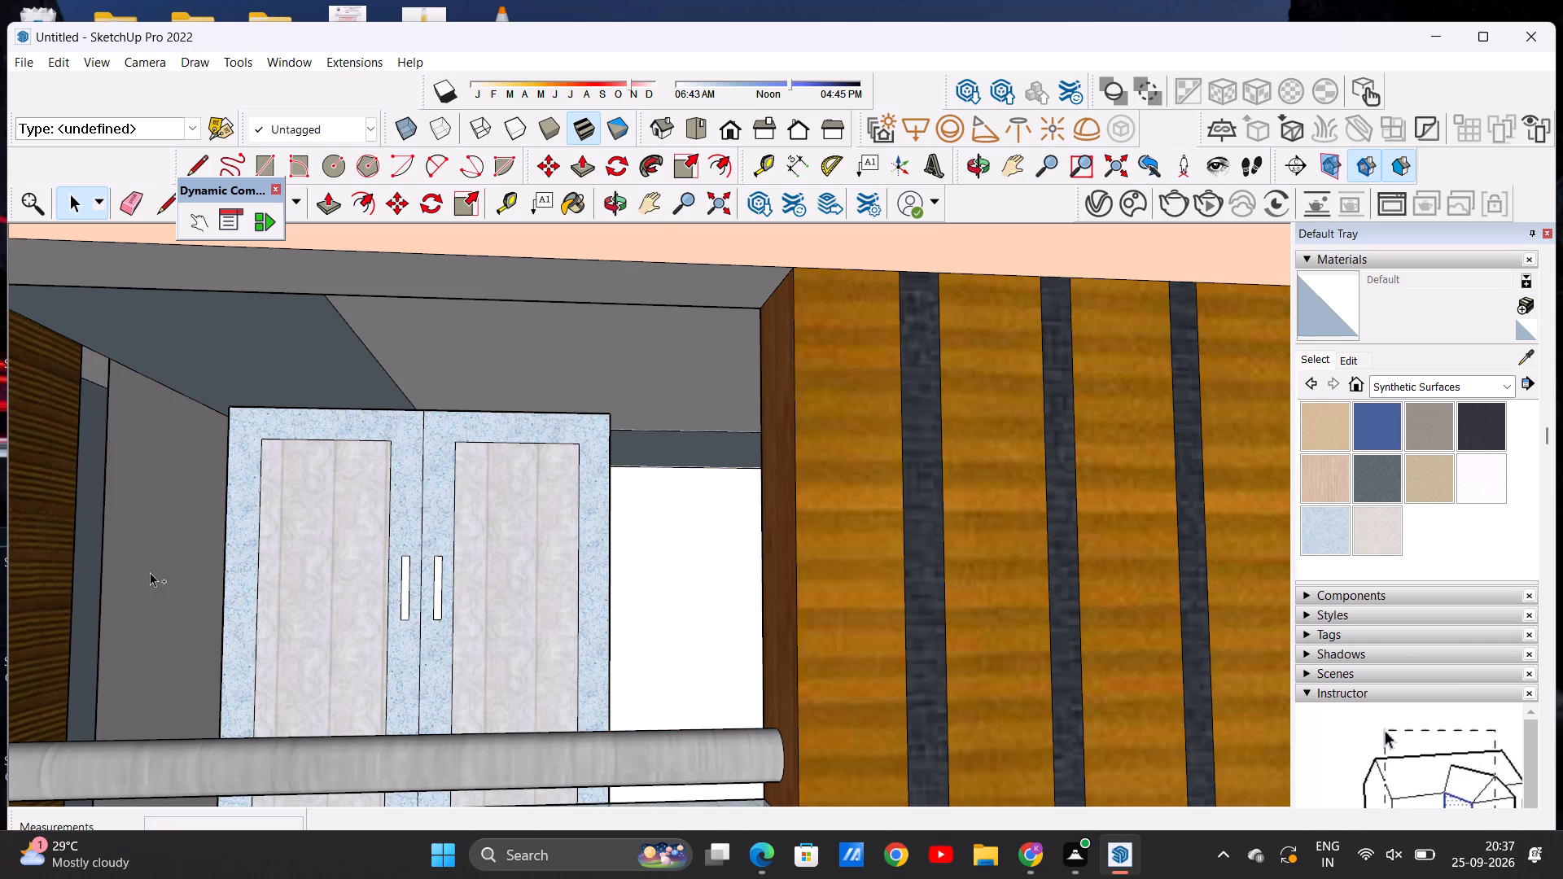
{"action": "key", "text": "ctrl+z"}
{"action": "key", "text": "z"}
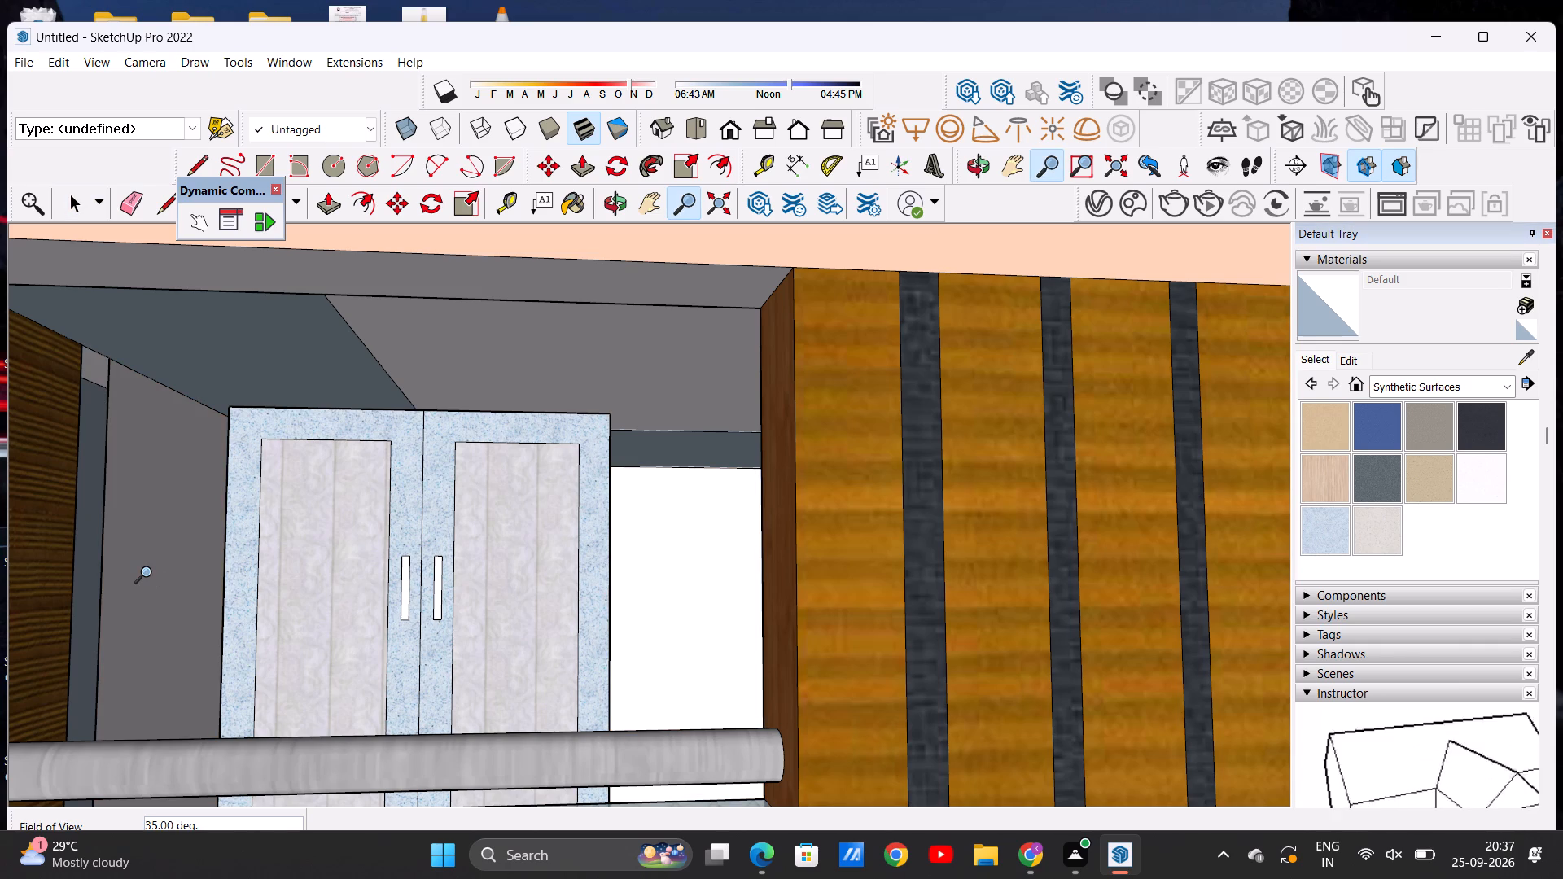
{"action": "key", "text": "ctrl+z"}
{"action": "key", "text": "space"}
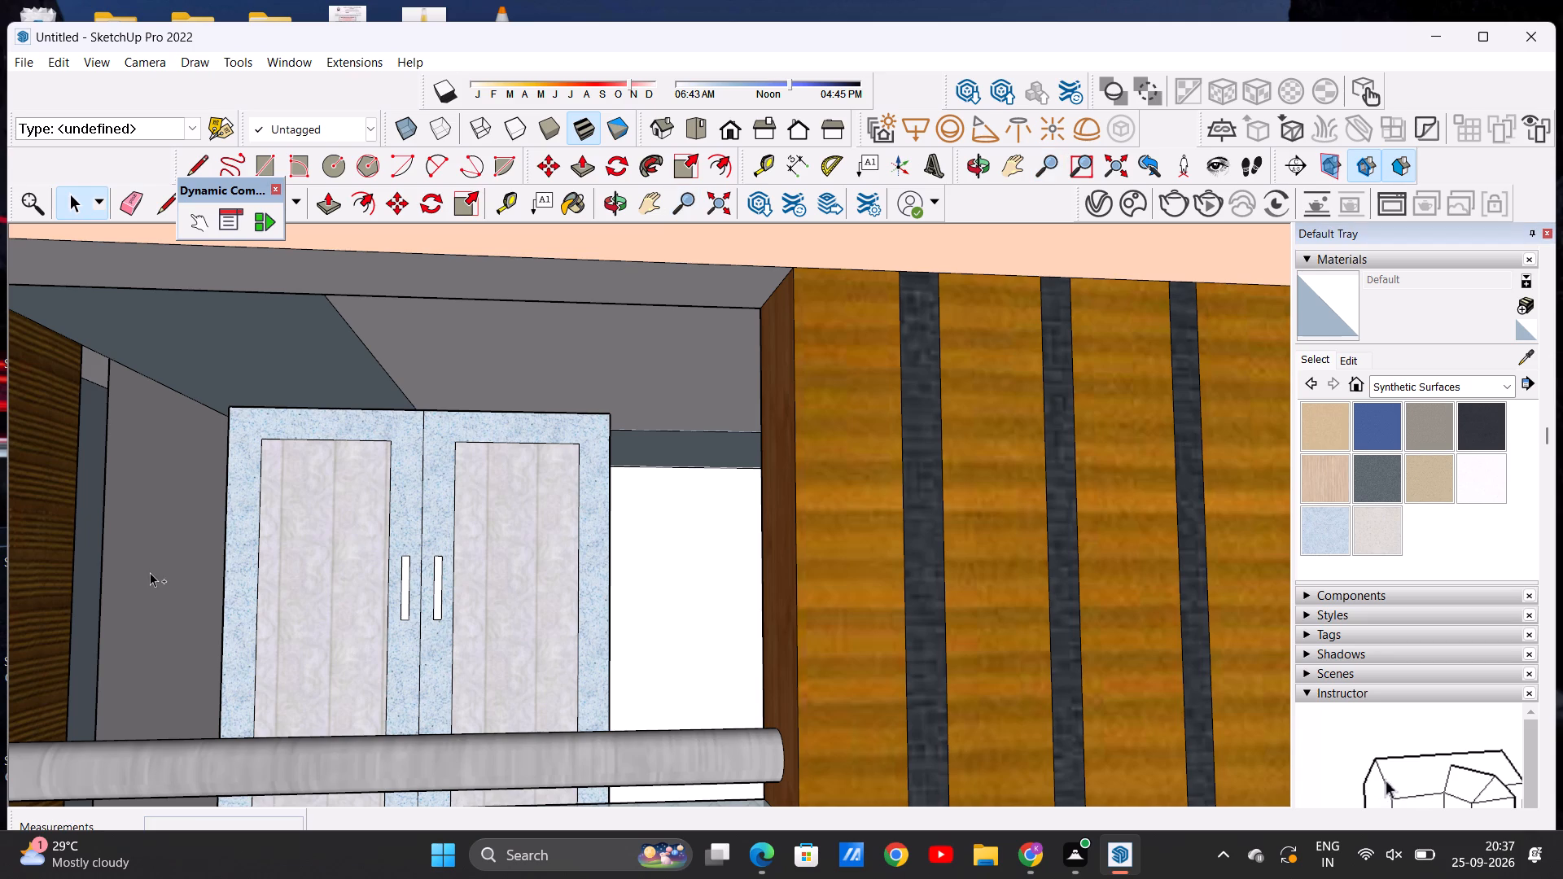
{"action": "key", "text": "ctrl+z"}
{"action": "key", "text": "ctrl+z"}
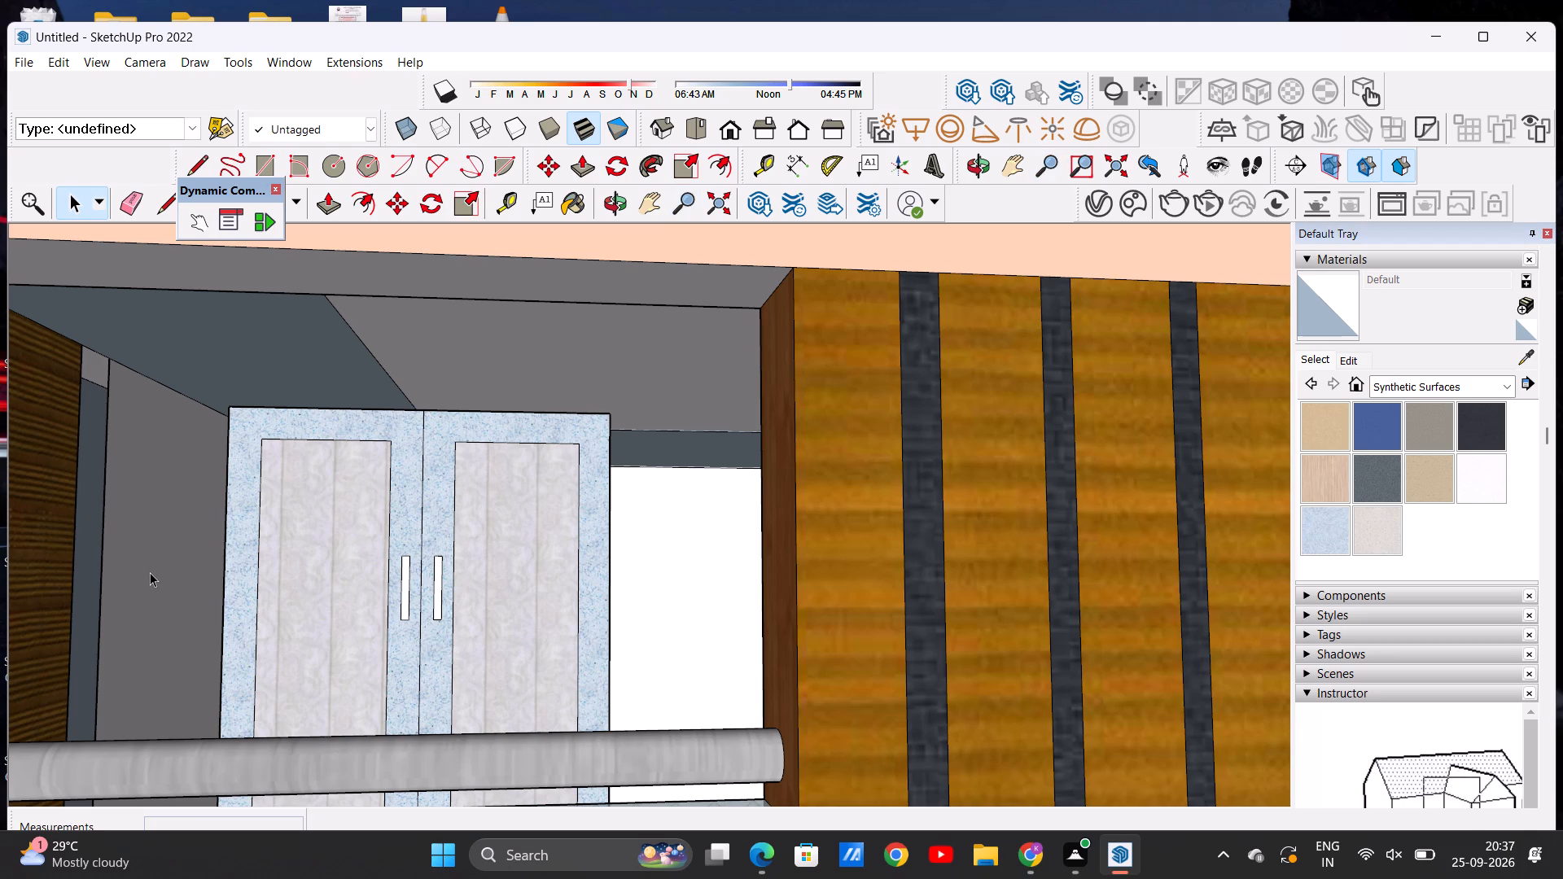
{"action": "key", "text": "ctrl+z"}
Undo the beige painting of the horizontal facade beam above the middle floor balcony.
{"action": "scroll", "coordinate": [189, 568], "scroll_direction": "down", "scroll_amount": 5}
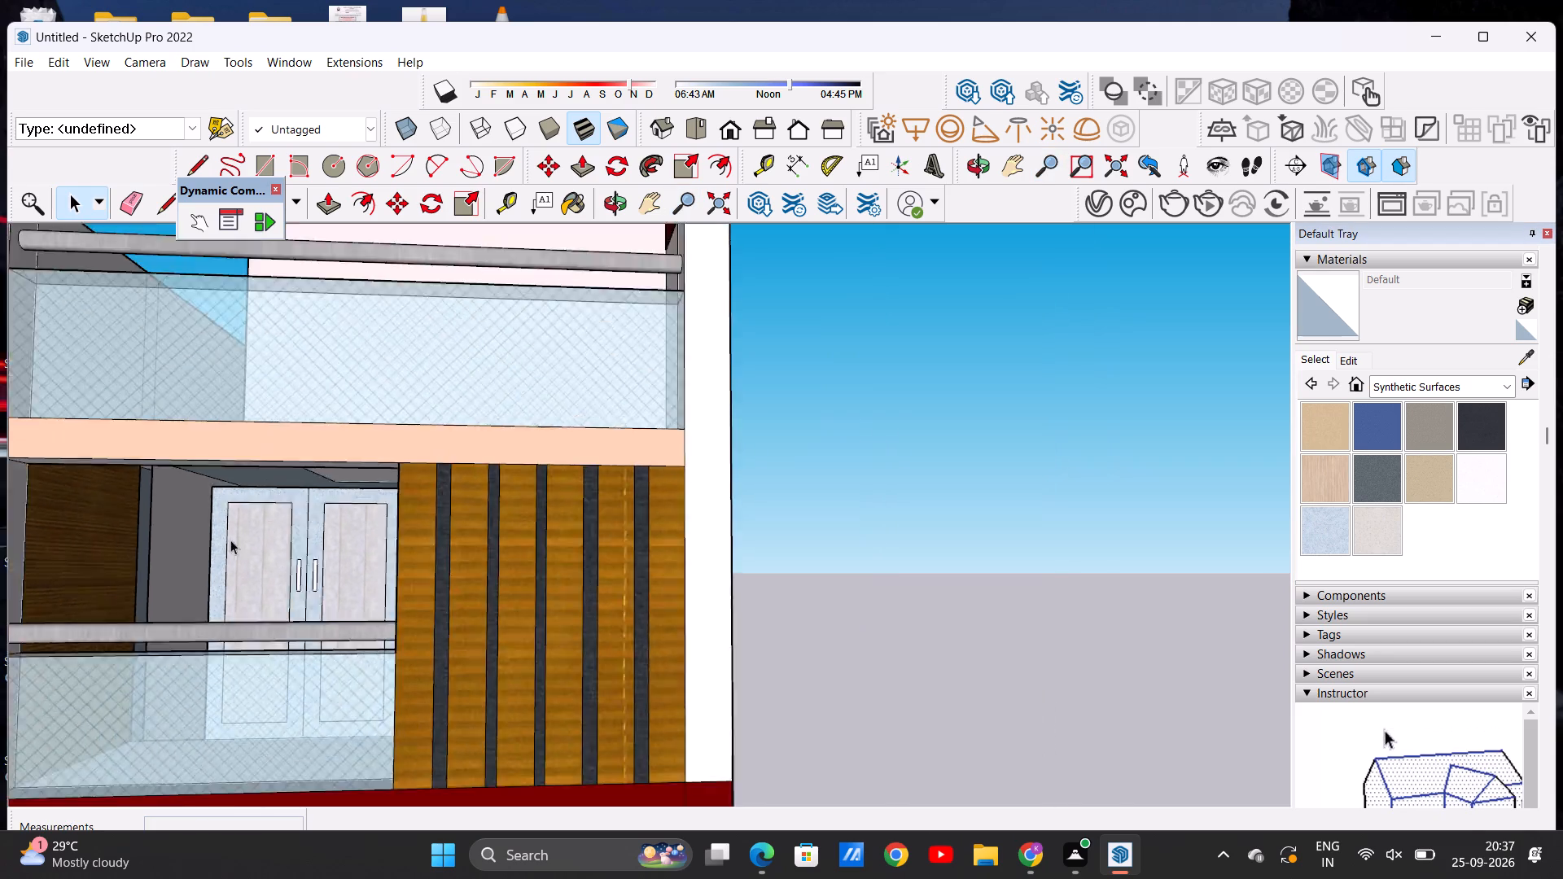
{"action": "scroll", "coordinate": [230, 540], "scroll_direction": "down", "scroll_amount": 14}
{"action": "middle_click_drag", "start_coordinate": [304, 549], "coordinate": [315, 581]}
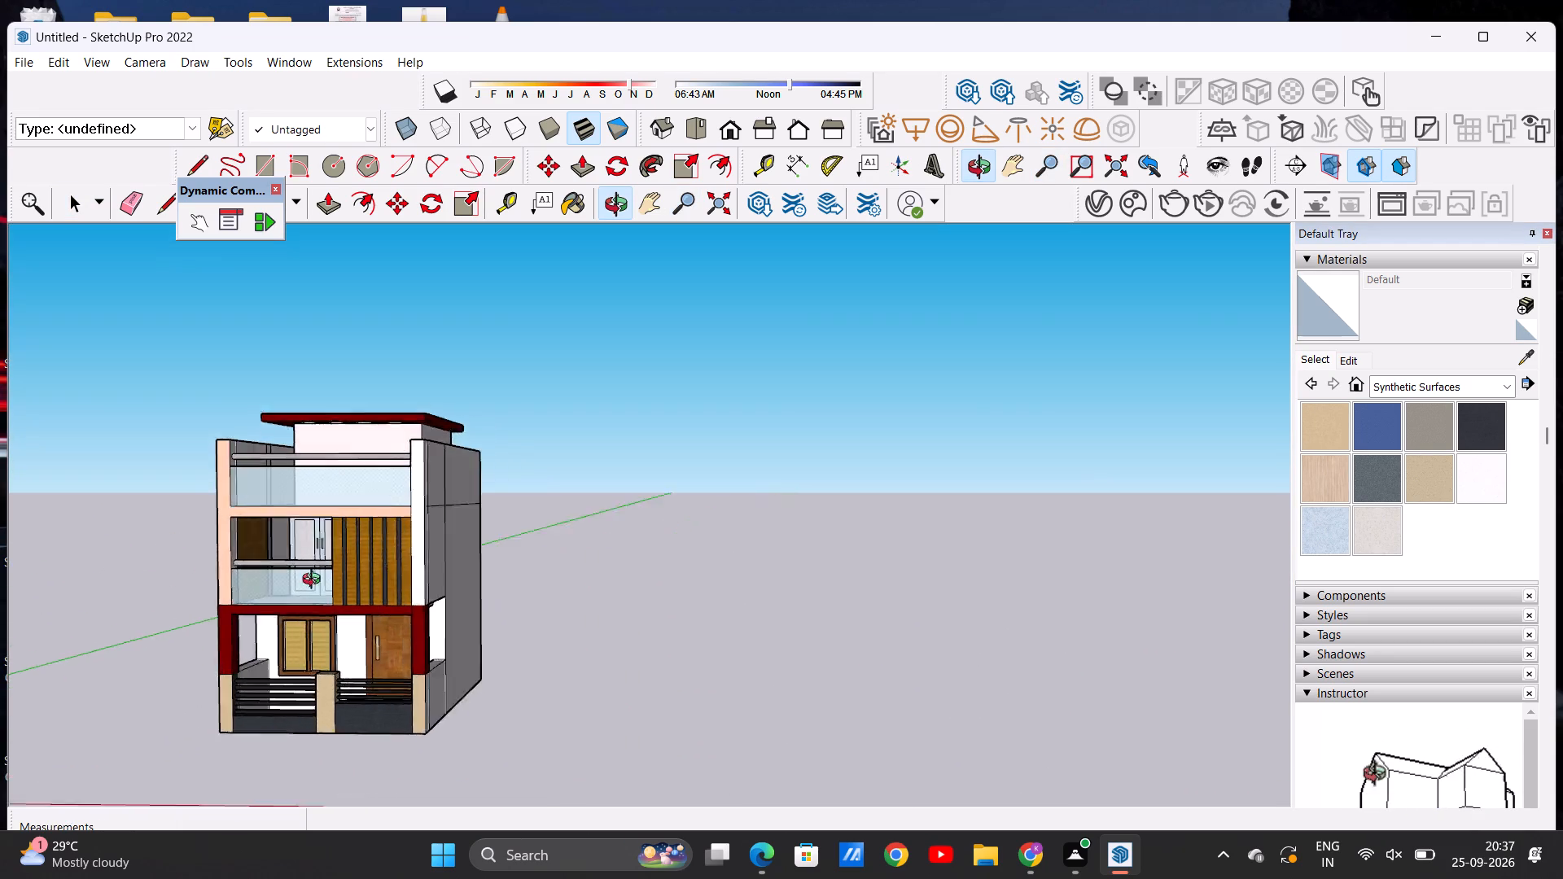
{"action": "middle_click_drag", "start_coordinate": [315, 581], "coordinate": [281, 580]}
{"action": "scroll", "coordinate": [265, 540], "scroll_direction": "up", "scroll_amount": 10}
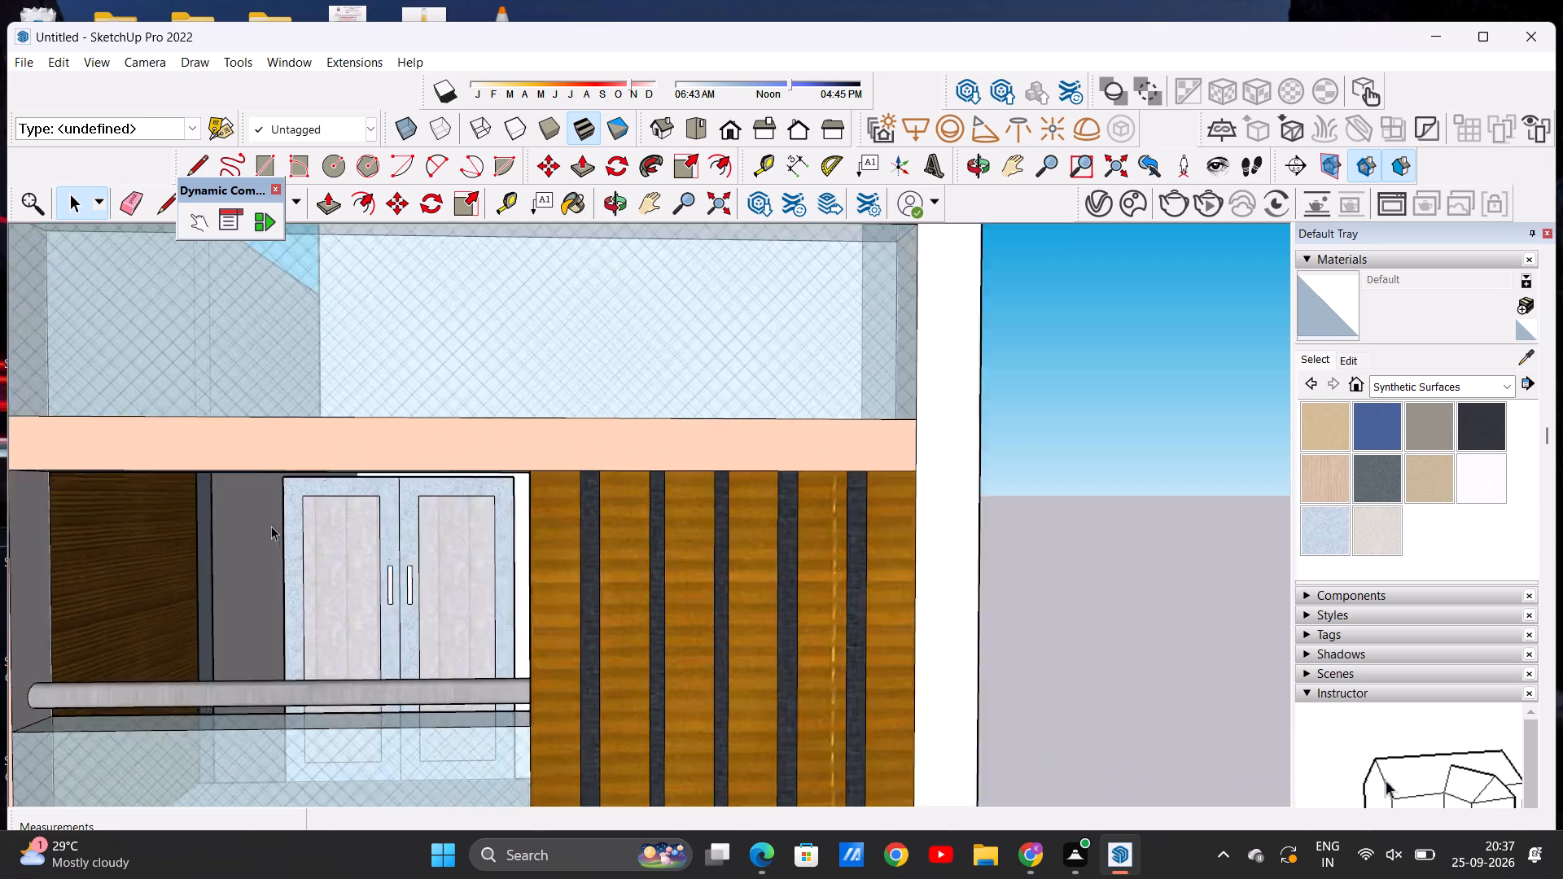
{"action": "scroll", "coordinate": [271, 526], "scroll_direction": "up", "scroll_amount": 7}
{"action": "key", "text": "ctrl+z"}
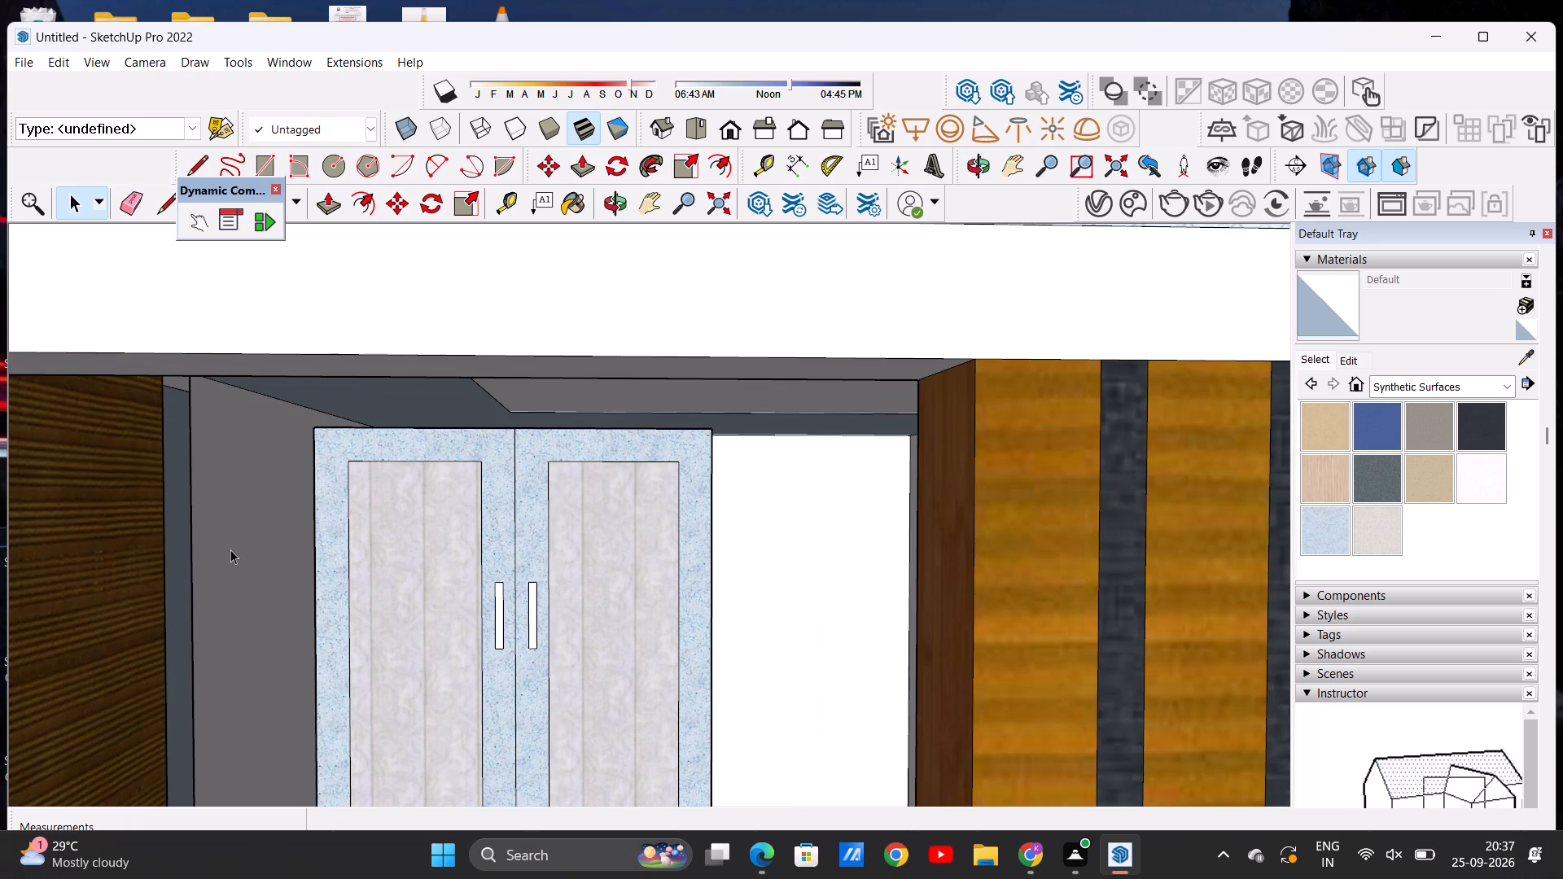
Undo the recent paint edits back through the dark red painting of the ground floor's right facade pillar.
{"action": "key", "text": "ctrl+z"}
{"action": "scroll", "coordinate": [230, 549], "scroll_direction": "down", "scroll_amount": 12}
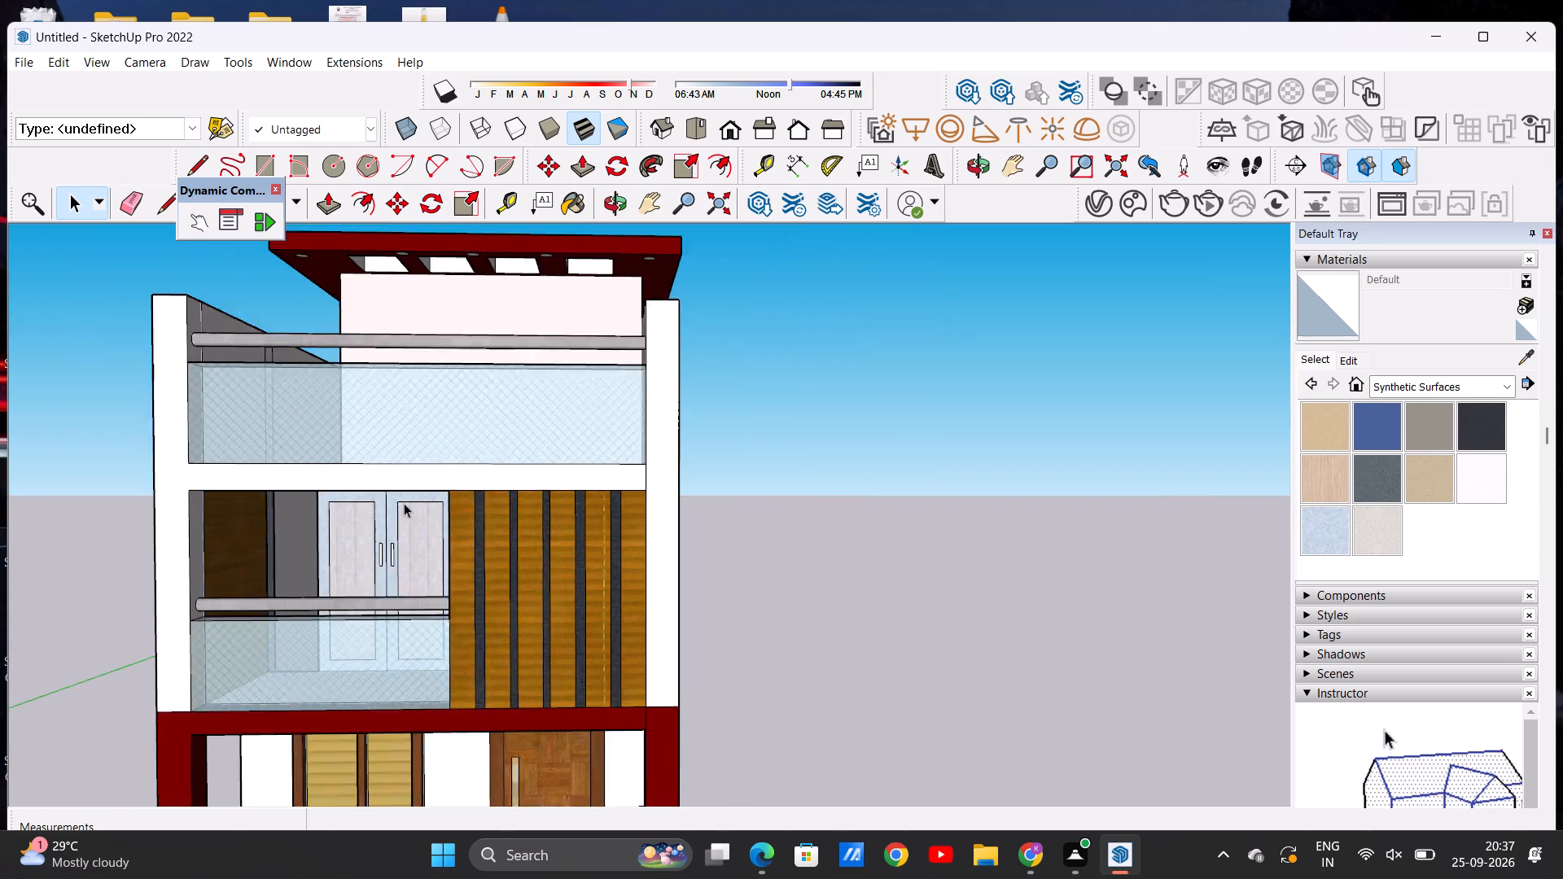
{"action": "middle_click_drag", "start_coordinate": [344, 512], "coordinate": [291, 500]}
{"action": "scroll", "coordinate": [270, 546], "scroll_direction": "up", "scroll_amount": 6}
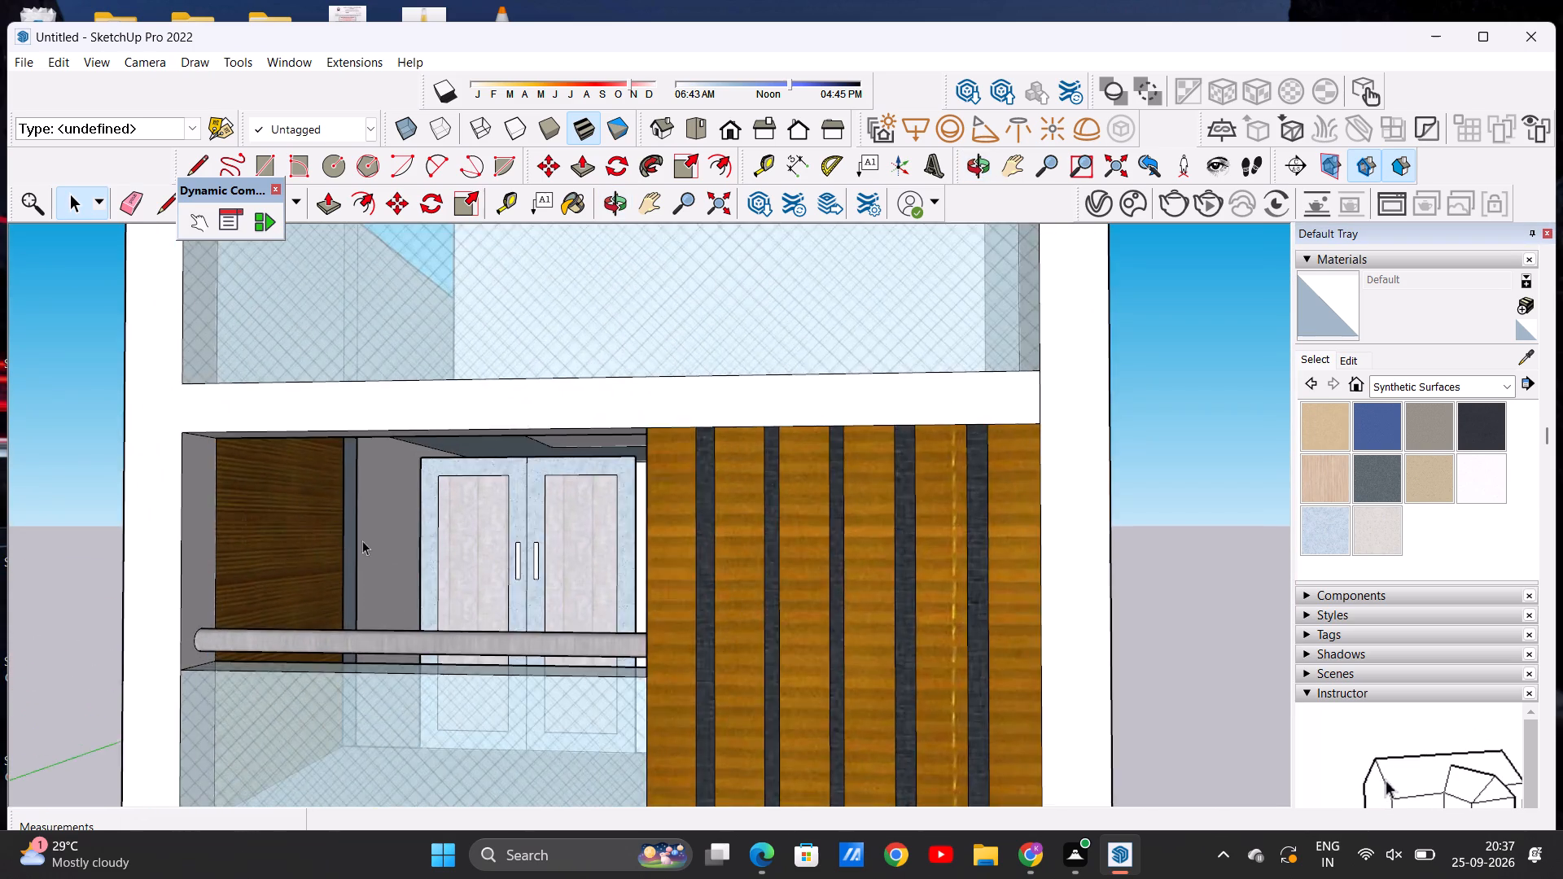
{"action": "scroll", "coordinate": [362, 540], "scroll_direction": "up", "scroll_amount": 3}
{"action": "key", "text": "ctrl+z"}
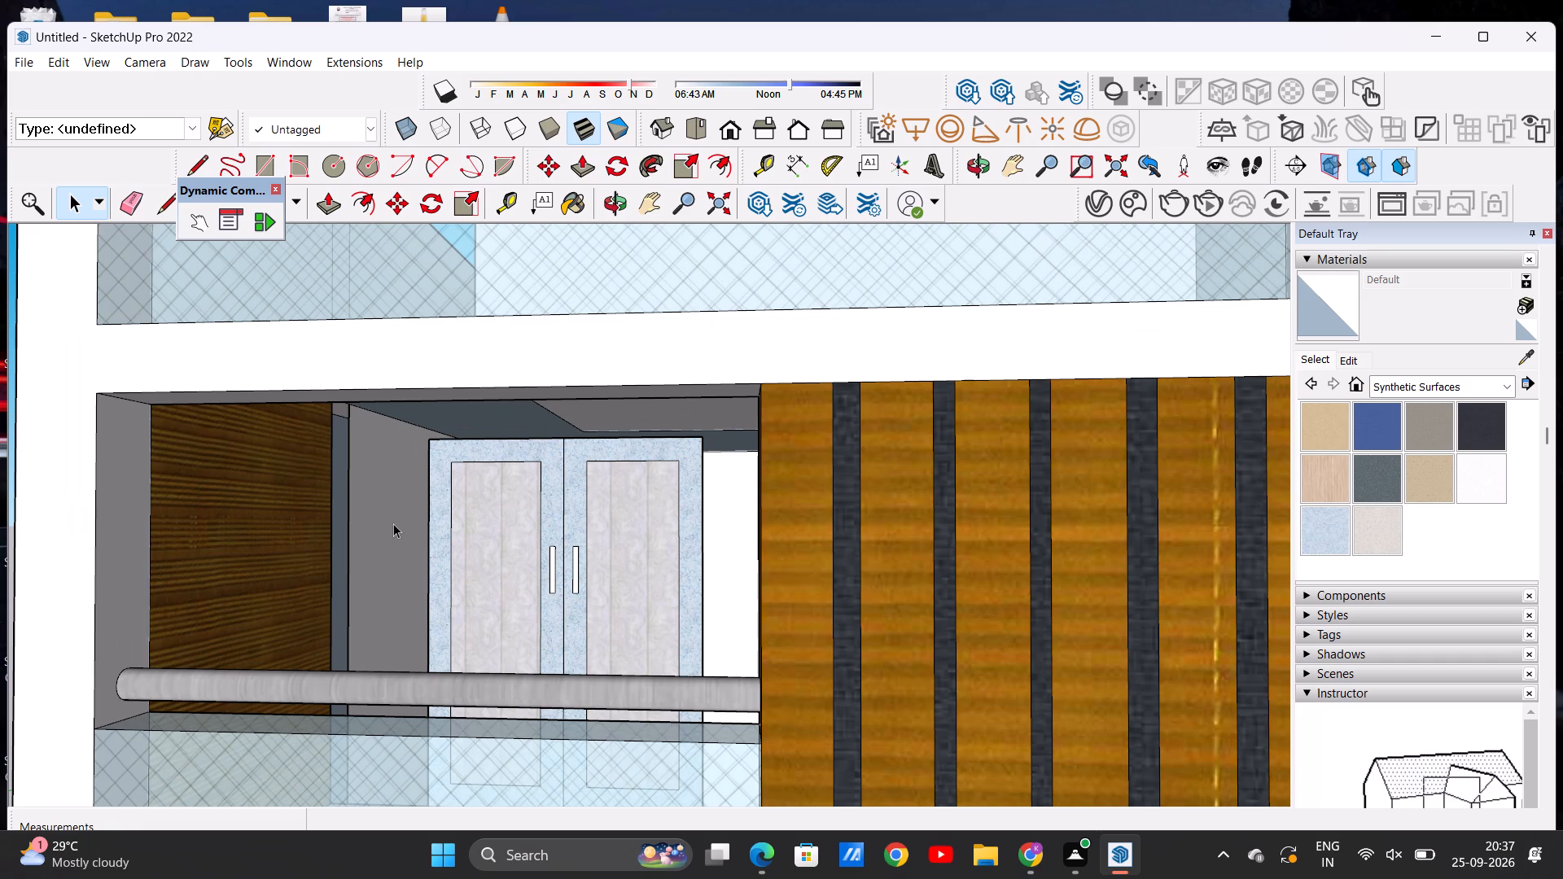
{"action": "key", "text": "ctrl+z"}
{"action": "key", "text": "ctrl+z"}
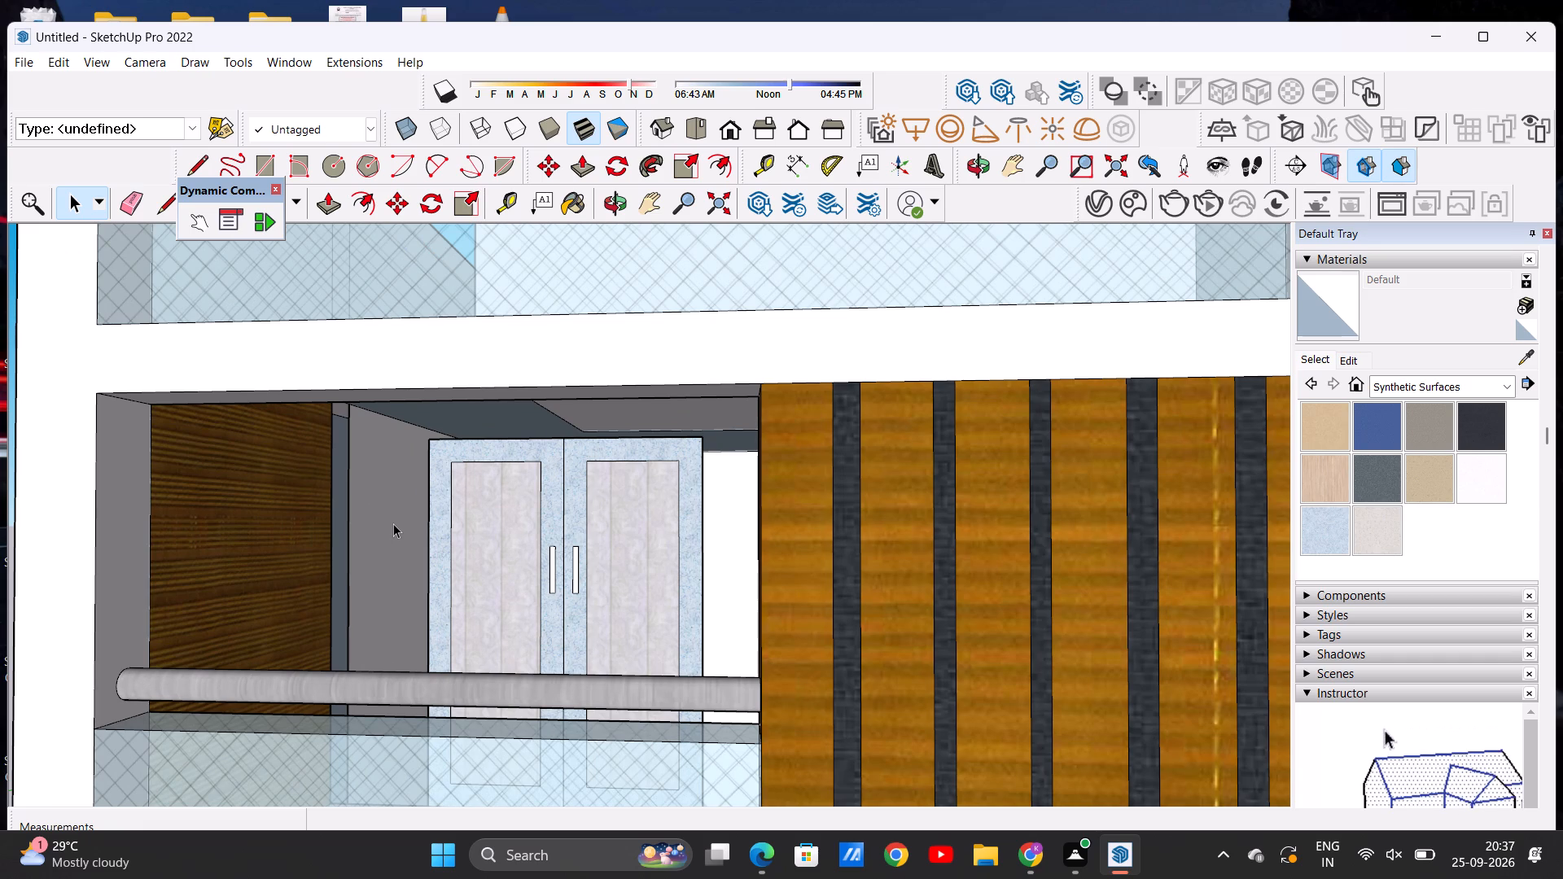
{"action": "key", "text": "ctrl+z"}
{"action": "key", "text": "ctrl+z"}
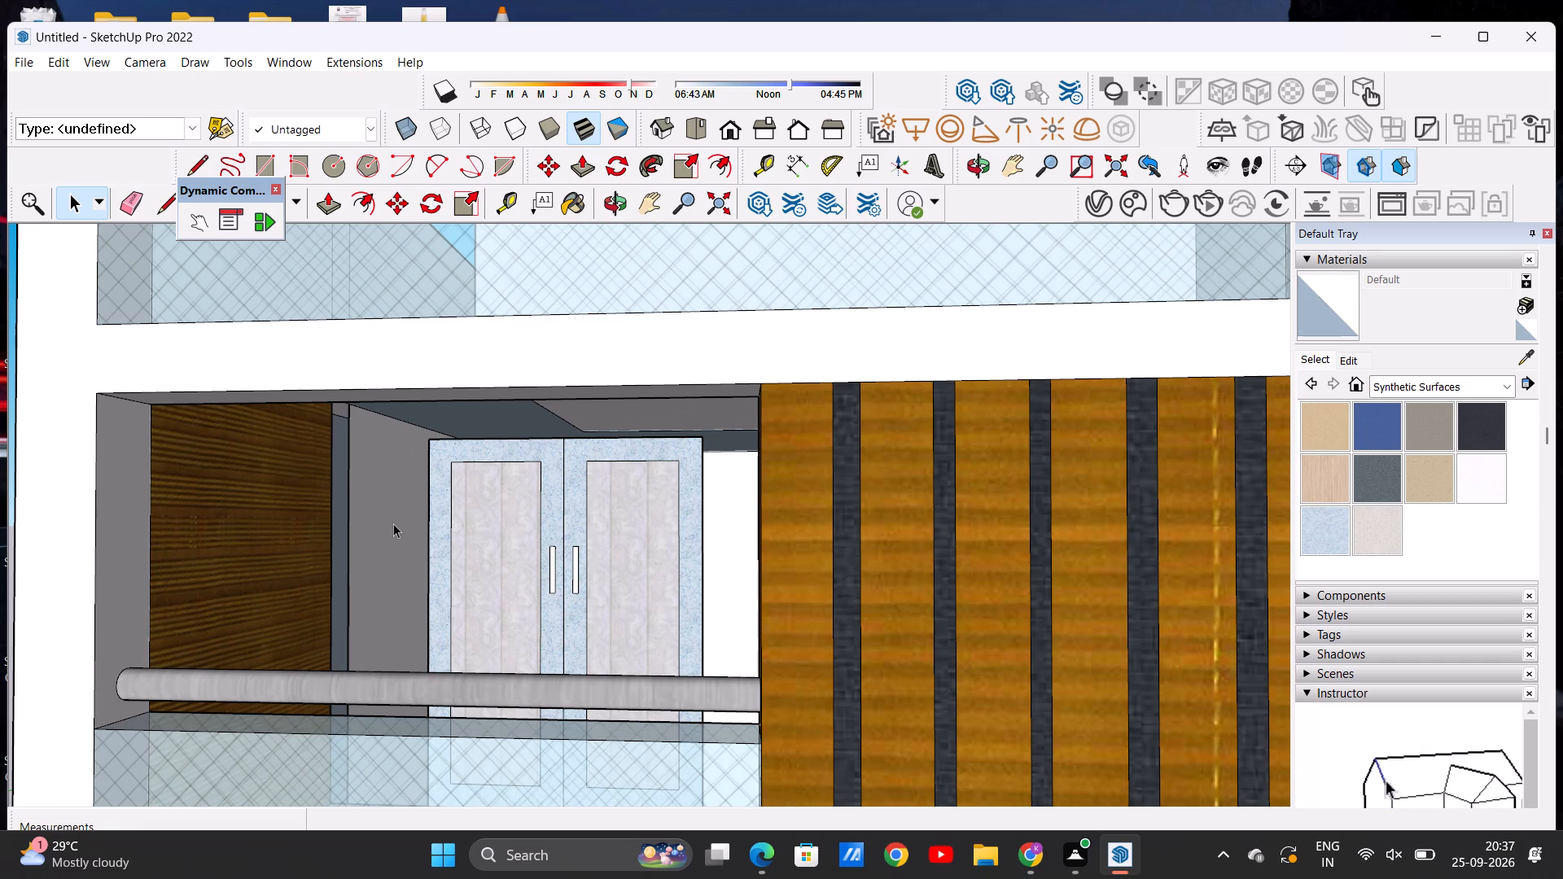
{"action": "scroll", "coordinate": [573, 540], "scroll_direction": "down", "scroll_amount": 13}
{"action": "scroll", "coordinate": [596, 621], "scroll_direction": "down", "scroll_amount": 1}
{"action": "middle_click_drag", "start_coordinate": [601, 667], "coordinate": [619, 688]}
{"action": "scroll", "coordinate": [567, 689], "scroll_direction": "down", "scroll_amount": 4}
{"action": "scroll", "coordinate": [536, 585], "scroll_direction": "up", "scroll_amount": 14}
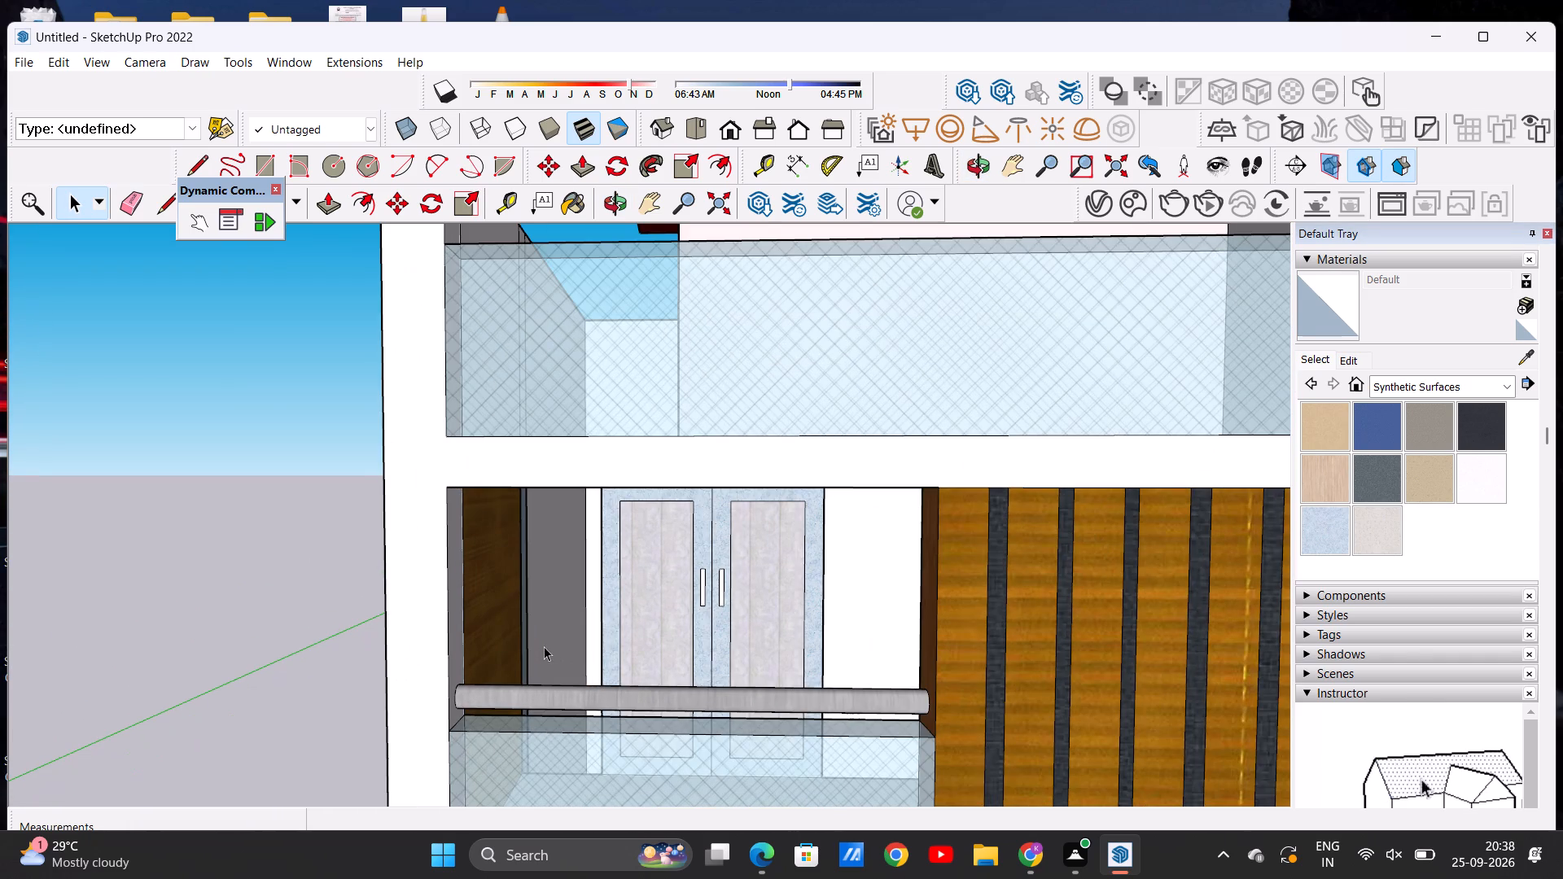
{"action": "key", "text": "ctrl+z"}
{"action": "key", "text": "ctrl+z"}
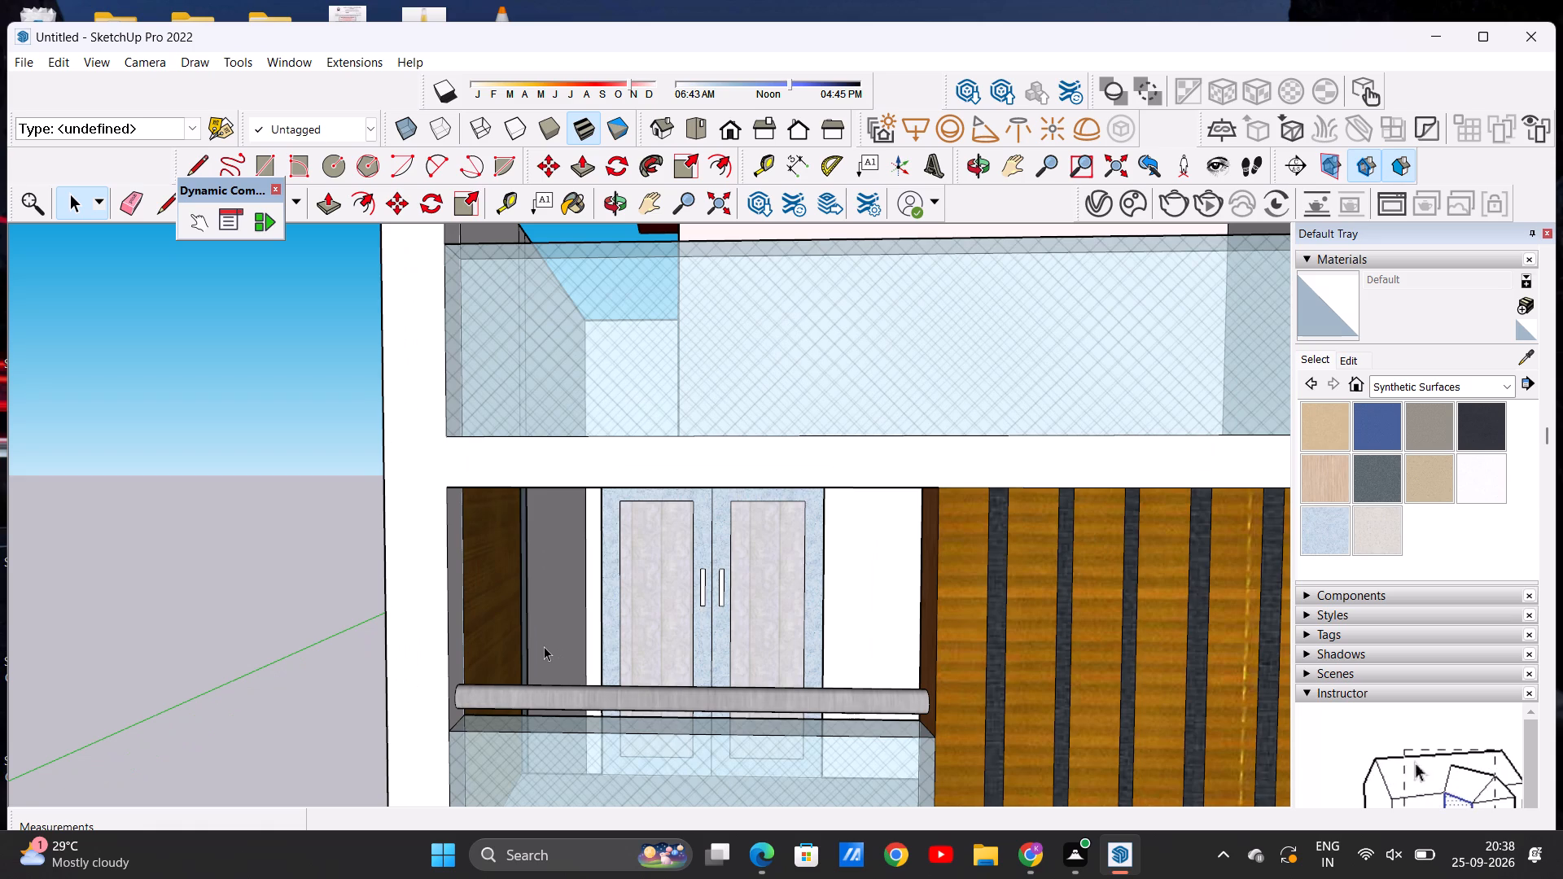
Examine the front facade and the middle floor balcony's inner walls, floor edge, ceiling and double door from different angles.
{"action": "scroll", "coordinate": [634, 766], "scroll_direction": "down", "scroll_amount": 8}
{"action": "middle_click_drag", "start_coordinate": [714, 691], "coordinate": [730, 688]}
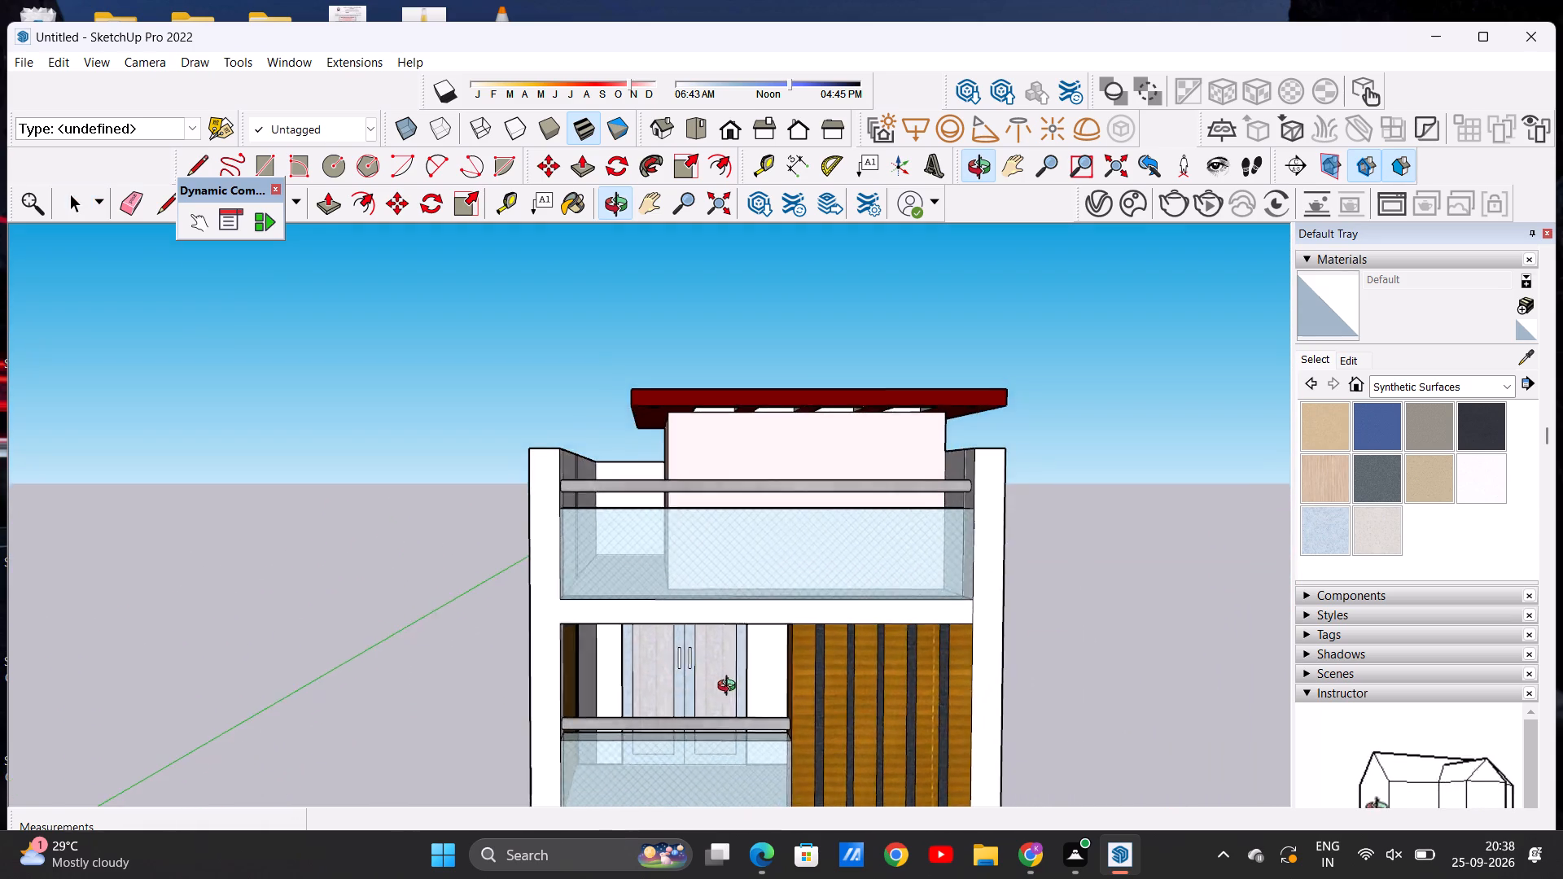
{"action": "middle_click_drag", "start_coordinate": [730, 688], "coordinate": [660, 689]}
{"action": "scroll", "coordinate": [615, 681], "scroll_direction": "up", "scroll_amount": 10}
{"action": "middle_click_drag", "start_coordinate": [606, 688], "coordinate": [669, 698]}
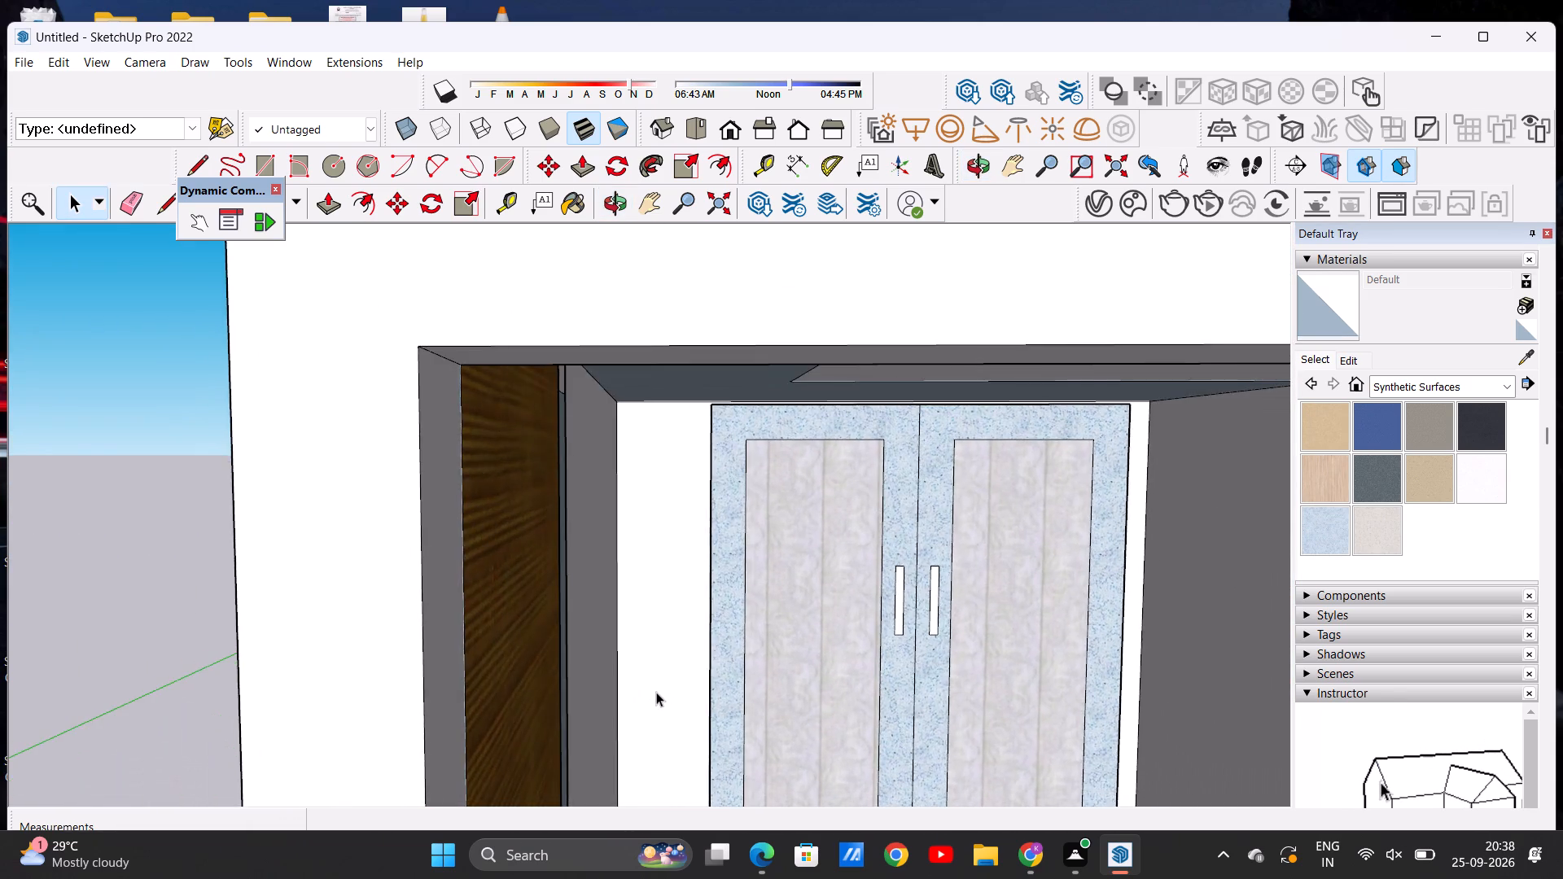
{"action": "scroll", "coordinate": [656, 692], "scroll_direction": "down", "scroll_amount": 8}
{"action": "scroll", "coordinate": [777, 702], "scroll_direction": "up", "scroll_amount": 1}
{"action": "middle_click_drag", "start_coordinate": [781, 698], "coordinate": [800, 670]}
{"action": "scroll", "coordinate": [770, 672], "scroll_direction": "down", "scroll_amount": 13}
{"action": "middle_click_drag", "start_coordinate": [707, 753], "coordinate": [690, 687]}
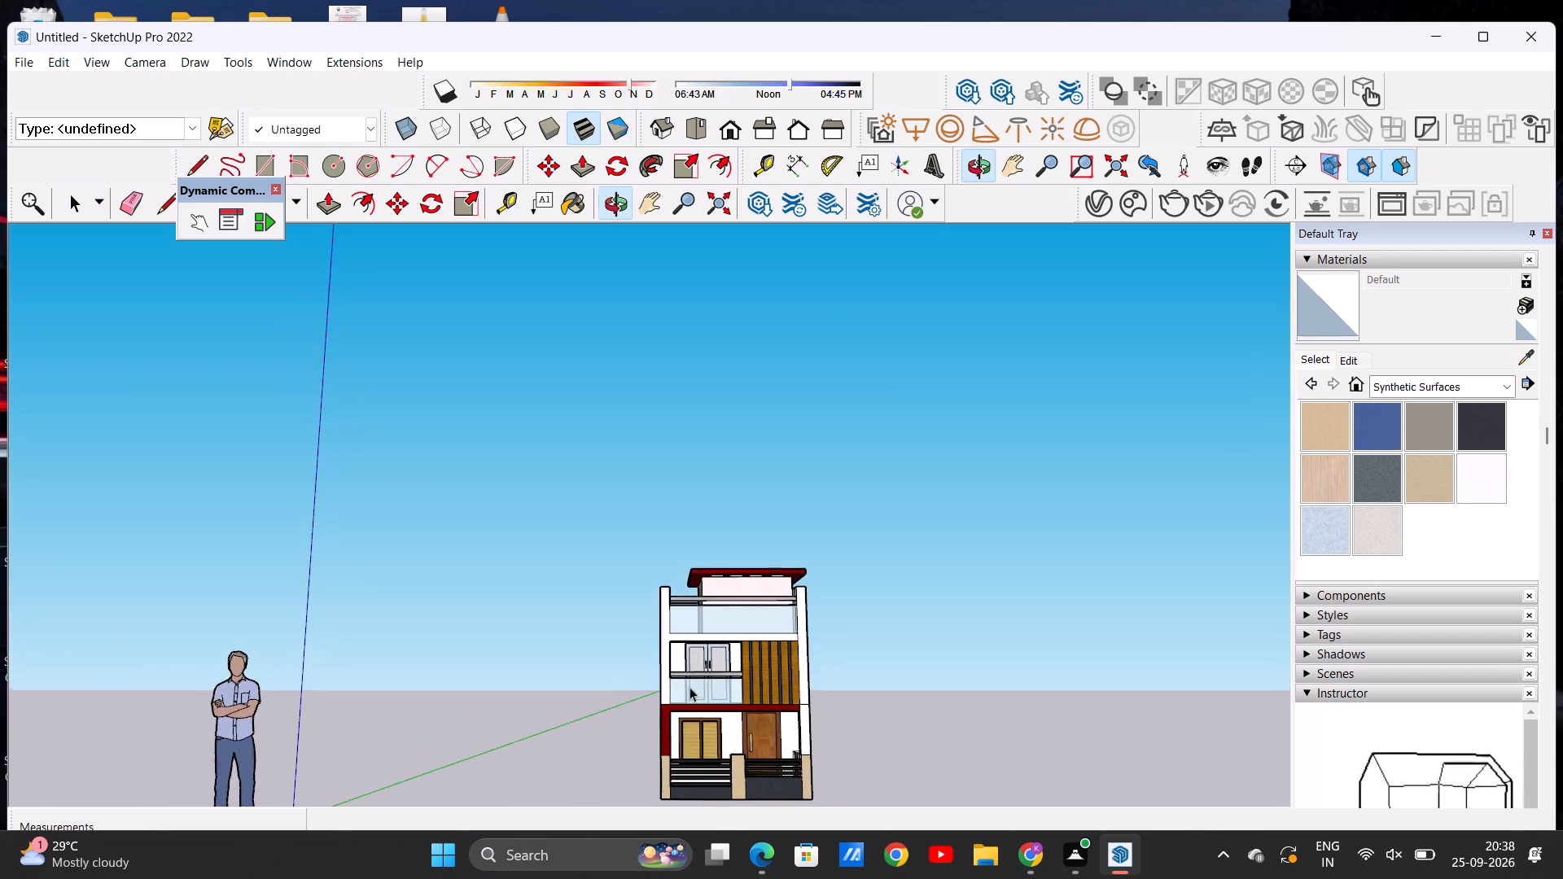
{"action": "scroll", "coordinate": [724, 762], "scroll_direction": "up", "scroll_amount": 7}
{"action": "scroll", "coordinate": [703, 621], "scroll_direction": "down", "scroll_amount": 5}
{"action": "scroll", "coordinate": [838, 696], "scroll_direction": "up", "scroll_amount": 9}
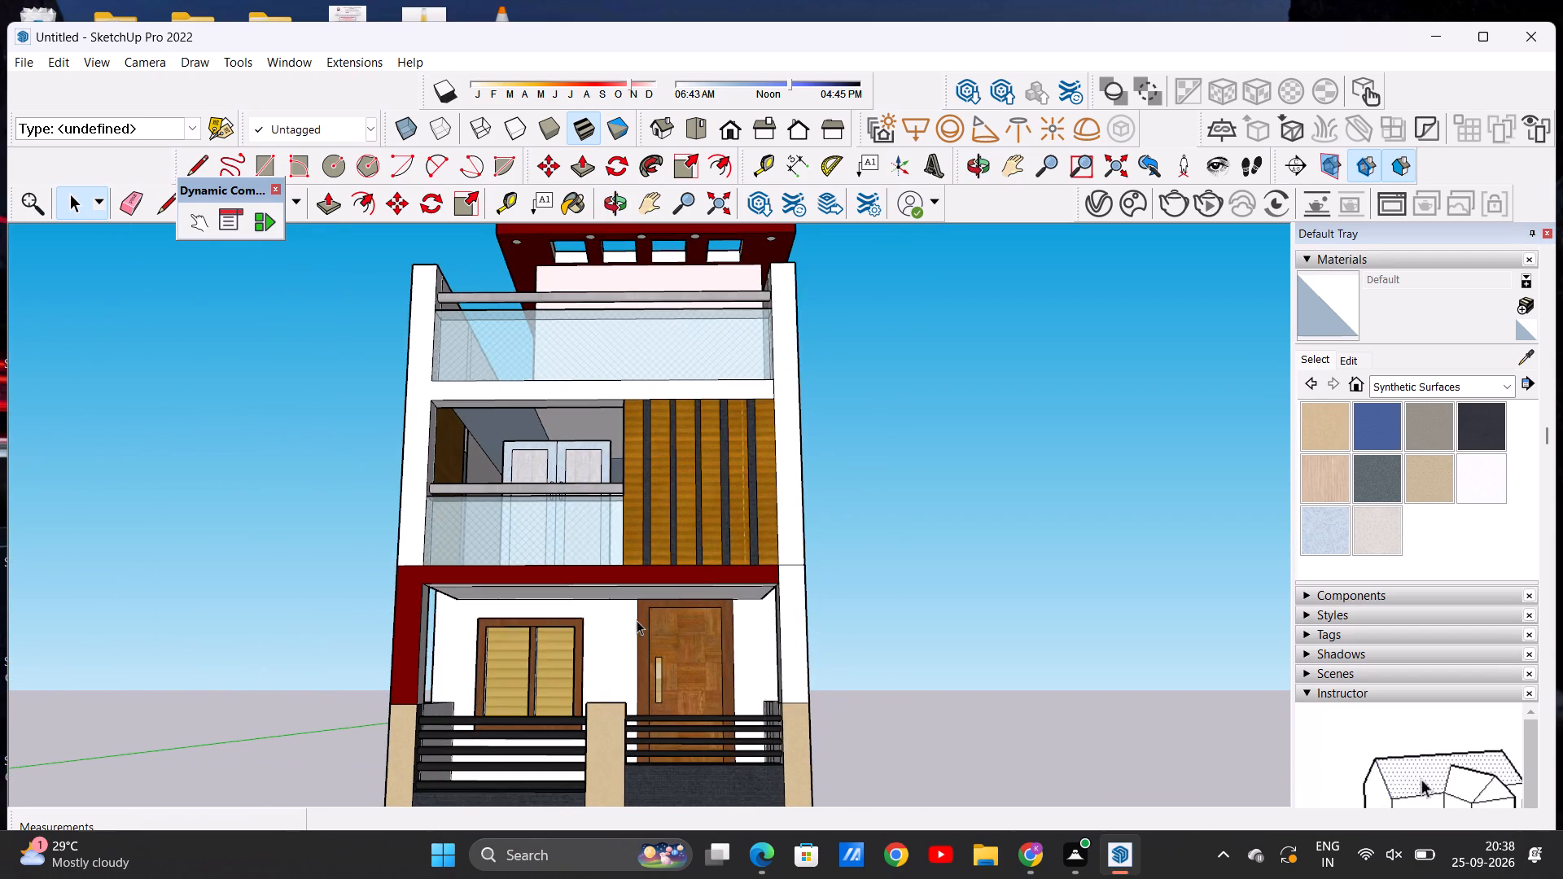
{"action": "middle_click_drag", "start_coordinate": [637, 618], "coordinate": [676, 737]}
{"action": "scroll", "coordinate": [570, 470], "scroll_direction": "up", "scroll_amount": 9}
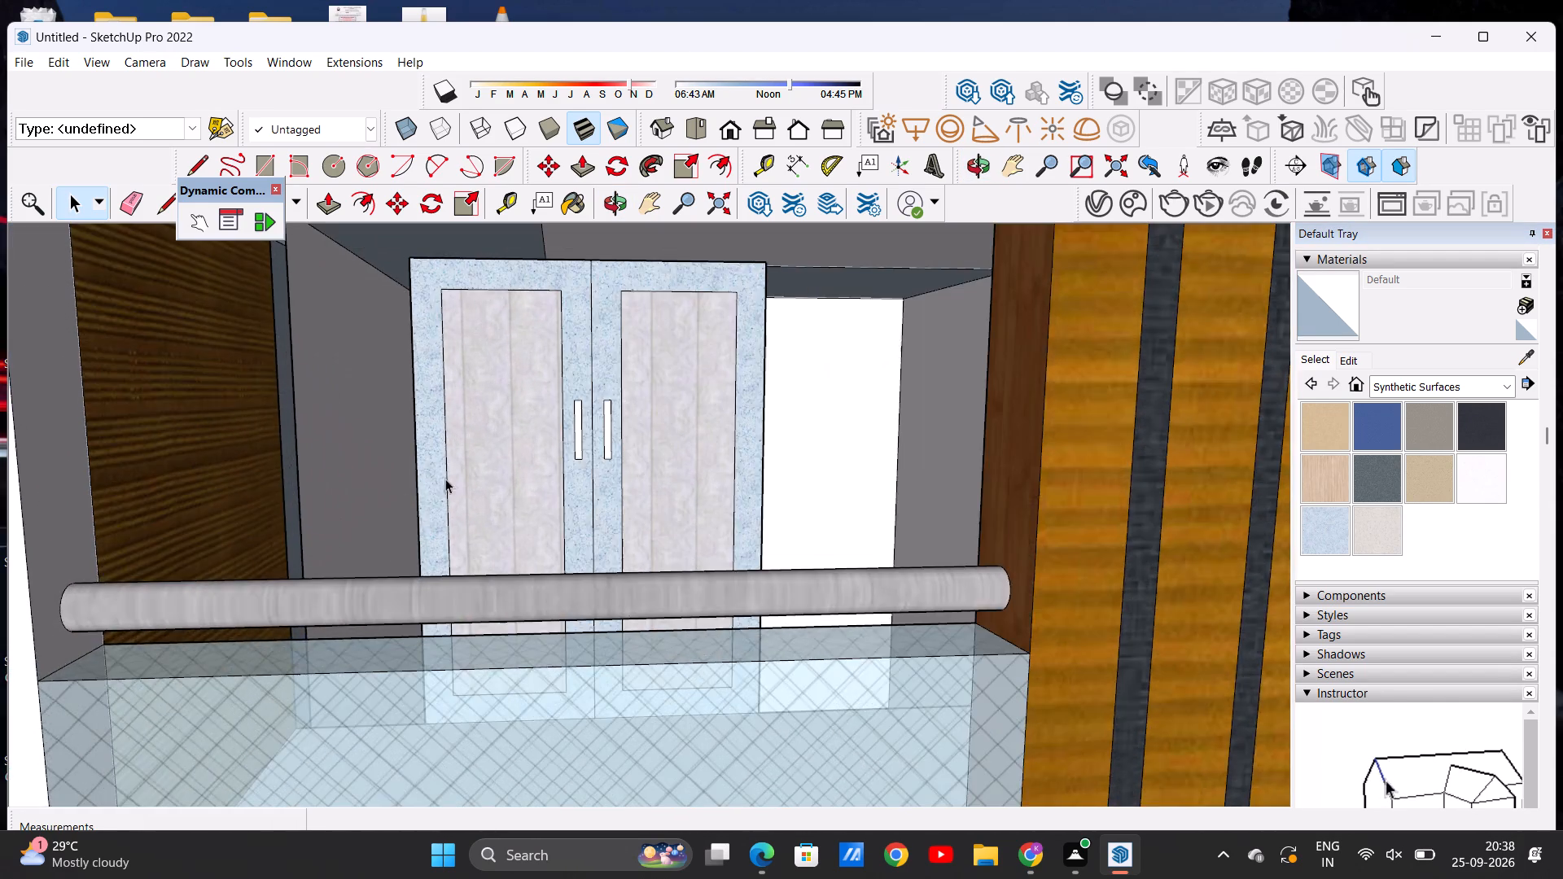
{"action": "scroll", "coordinate": [445, 479], "scroll_direction": "up", "scroll_amount": 7}
{"action": "scroll", "coordinate": [429, 492], "scroll_direction": "down", "scroll_amount": 16}
{"action": "middle_click_drag", "start_coordinate": [627, 458], "coordinate": [597, 616]}
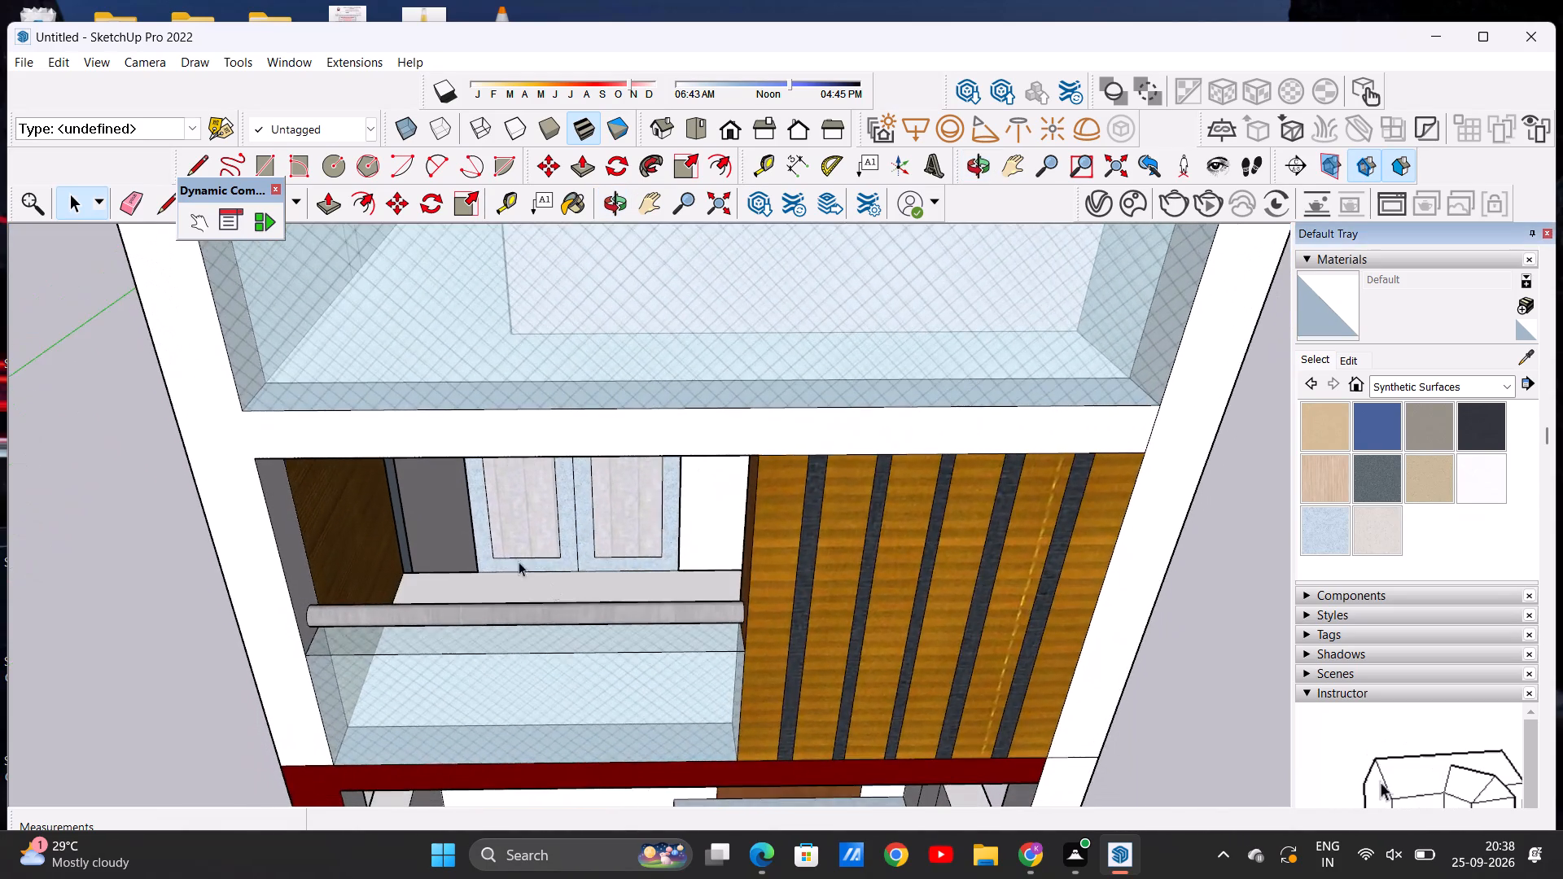
{"action": "scroll", "coordinate": [440, 543], "scroll_direction": "up", "scroll_amount": 13}
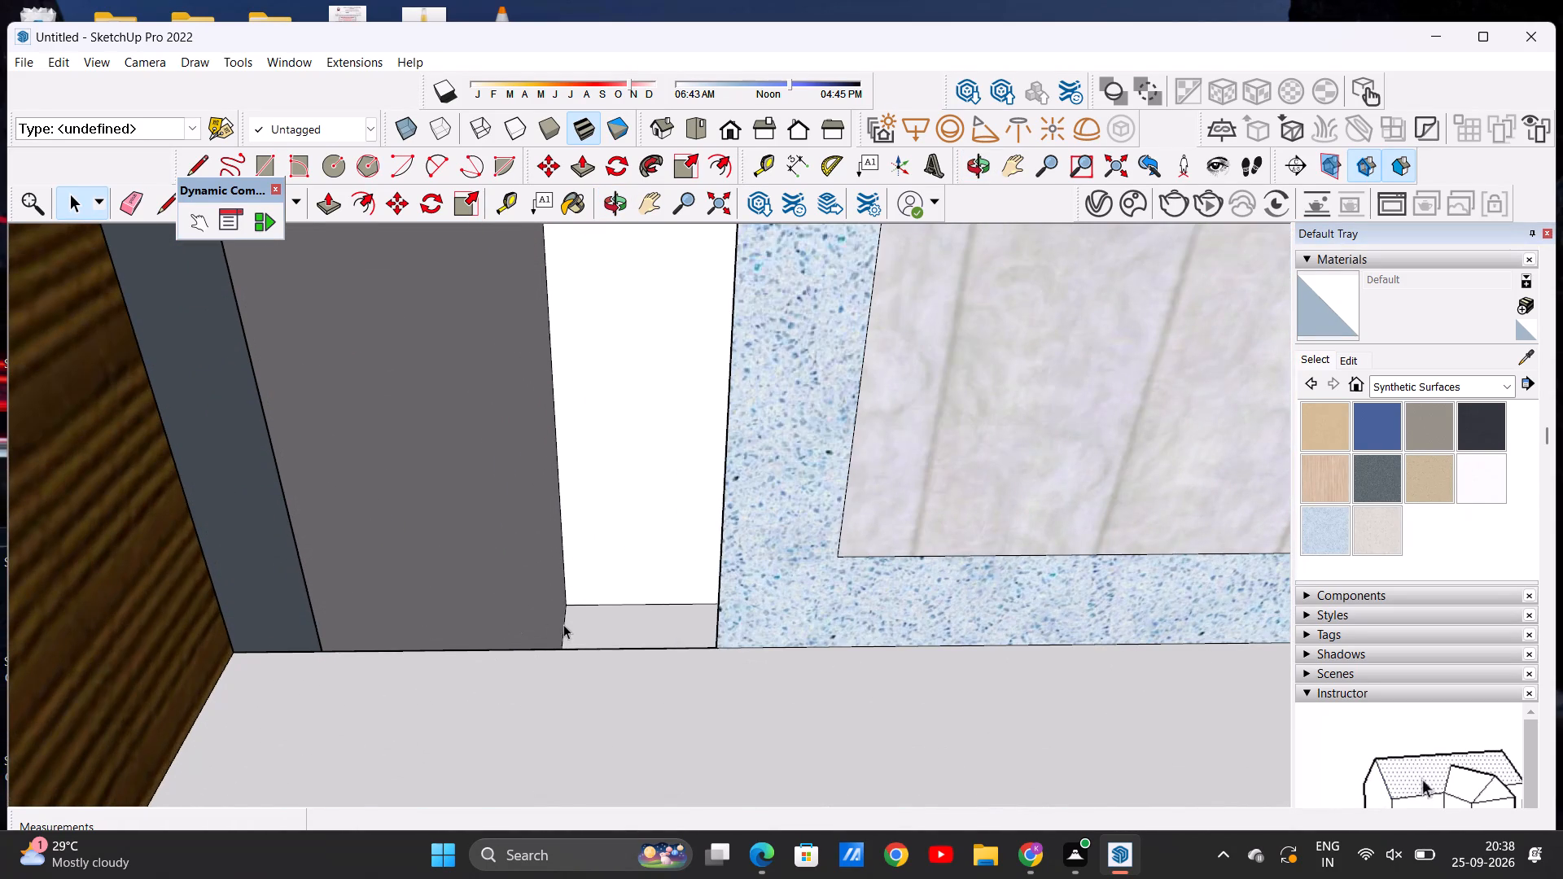
{"action": "scroll", "coordinate": [563, 624], "scroll_direction": "up", "scroll_amount": 4}
{"action": "scroll", "coordinate": [562, 615], "scroll_direction": "down", "scroll_amount": 9}
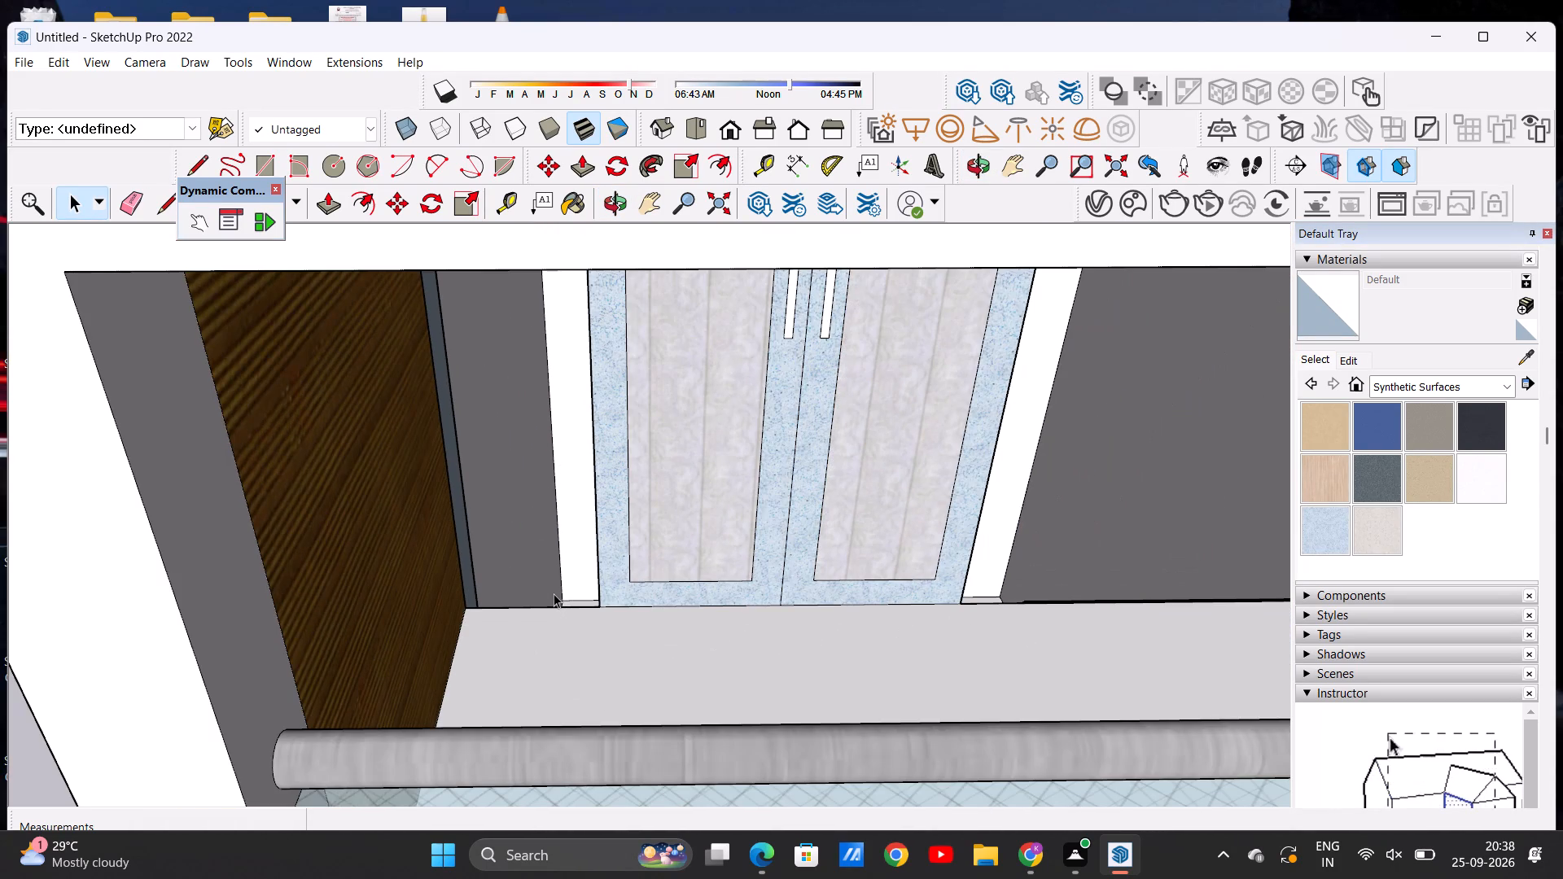
{"action": "scroll", "coordinate": [554, 593], "scroll_direction": "down", "scroll_amount": 3}
{"action": "middle_click_drag", "start_coordinate": [624, 589], "coordinate": [564, 427]}
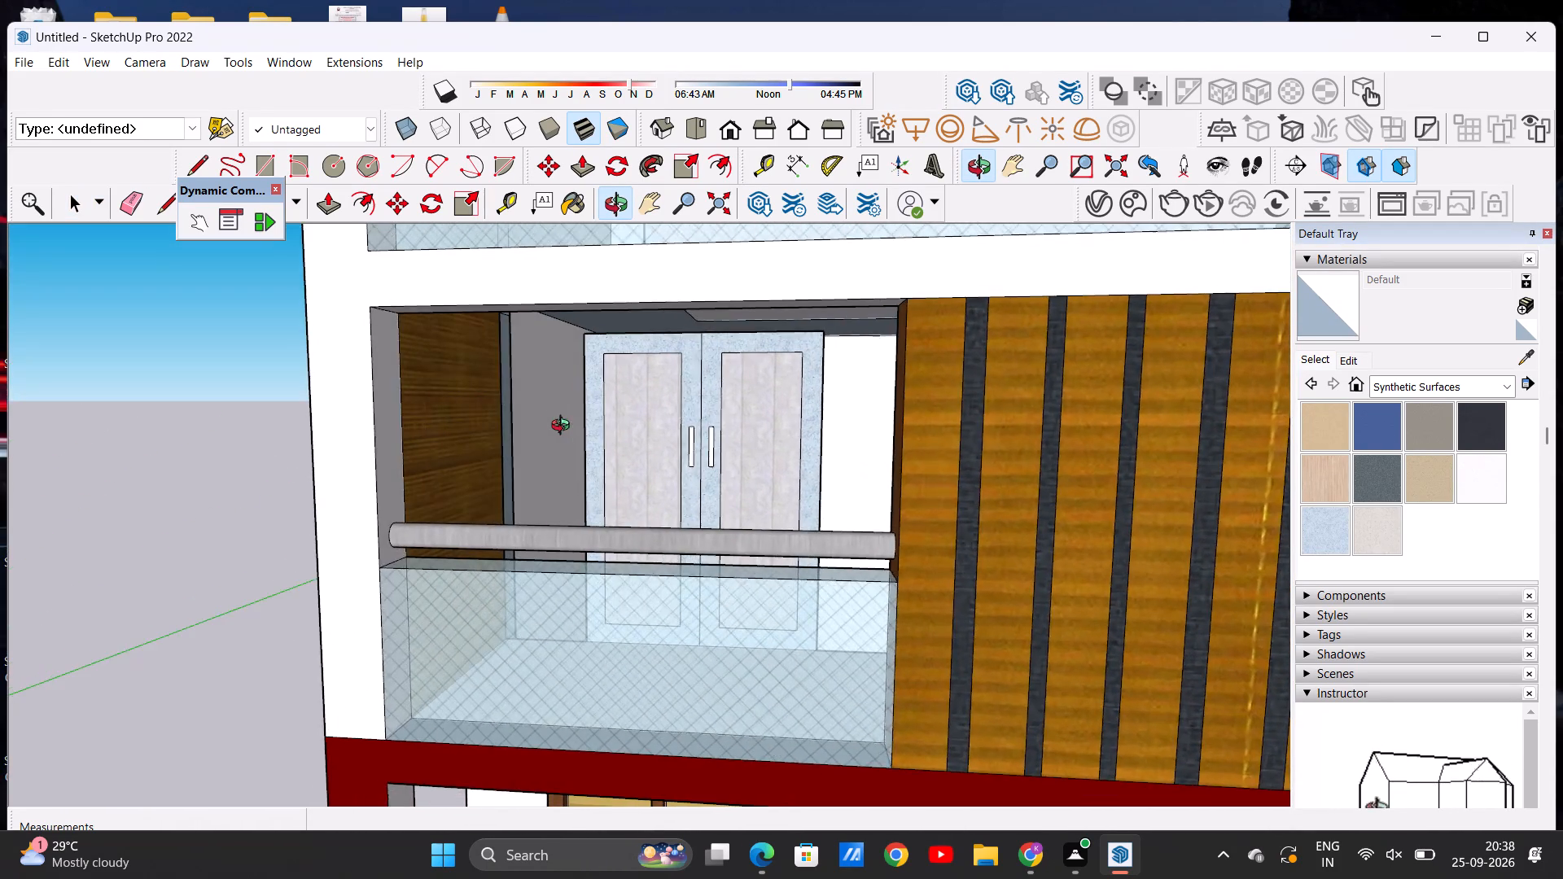
{"action": "middle_click_drag", "start_coordinate": [564, 427], "coordinate": [560, 346]}
{"action": "scroll", "coordinate": [623, 338], "scroll_direction": "up", "scroll_amount": 2}
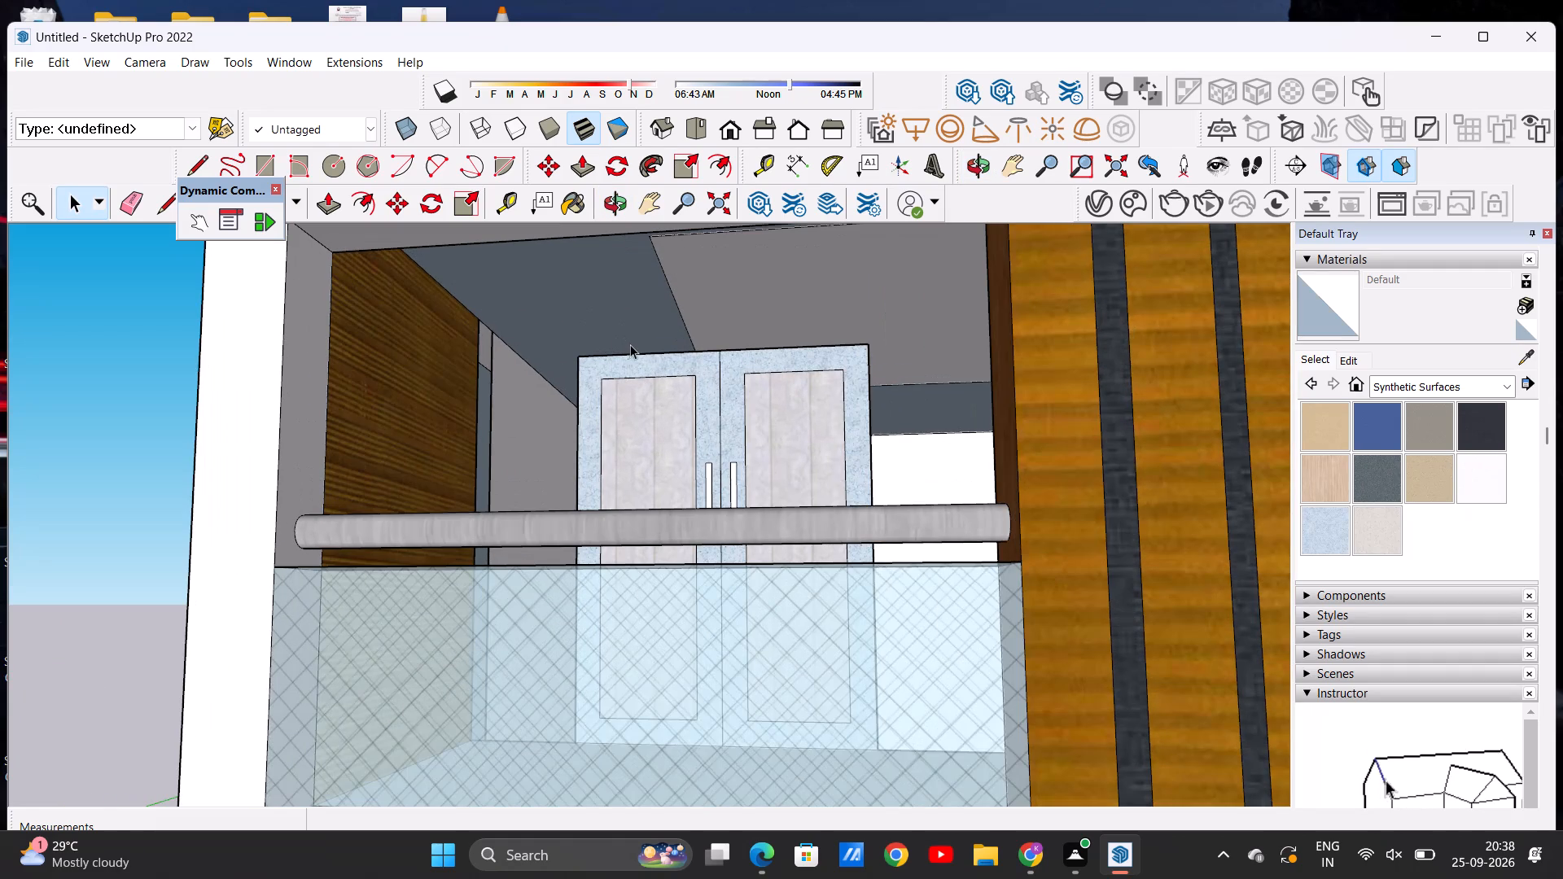
Undo the ground floor painting of the dark red beam and left pillar, the beige gate pillars and the dark railings.
{"action": "key", "text": "ctrl+z"}
{"action": "key", "text": "ctrl+z"}
{"action": "key", "text": "ctrl+z"}
{"action": "key", "text": "ctrl+z"}
{"action": "key", "text": "ctrl+z"}
{"action": "key", "text": "ctrl+z"}
{"action": "key", "text": "ctrl+z"}
{"action": "key", "text": "ctrl+z"}
{"action": "key", "text": "ctrl+z"}
{"action": "key", "text": "ctrl+z"}
{"action": "key", "text": "ctrl+z"}
{"action": "key", "text": "ctrl+z"}
{"action": "key", "text": "ctrl+z"}
{"action": "key", "text": "ctrl+z"}
{"action": "key", "text": "ctrl+z"}
{"action": "key", "text": "ctrl+z"}
{"action": "key", "text": "ctrl+z"}
{"action": "key", "text": "ctrl+z"}
{"action": "key", "text": "ctrl+z"}
{"action": "key", "text": "ctrl+z"}
{"action": "key", "text": "ctrl+z"}
{"action": "key", "text": "ctrl+z"}
{"action": "key", "text": "ctrl+z"}
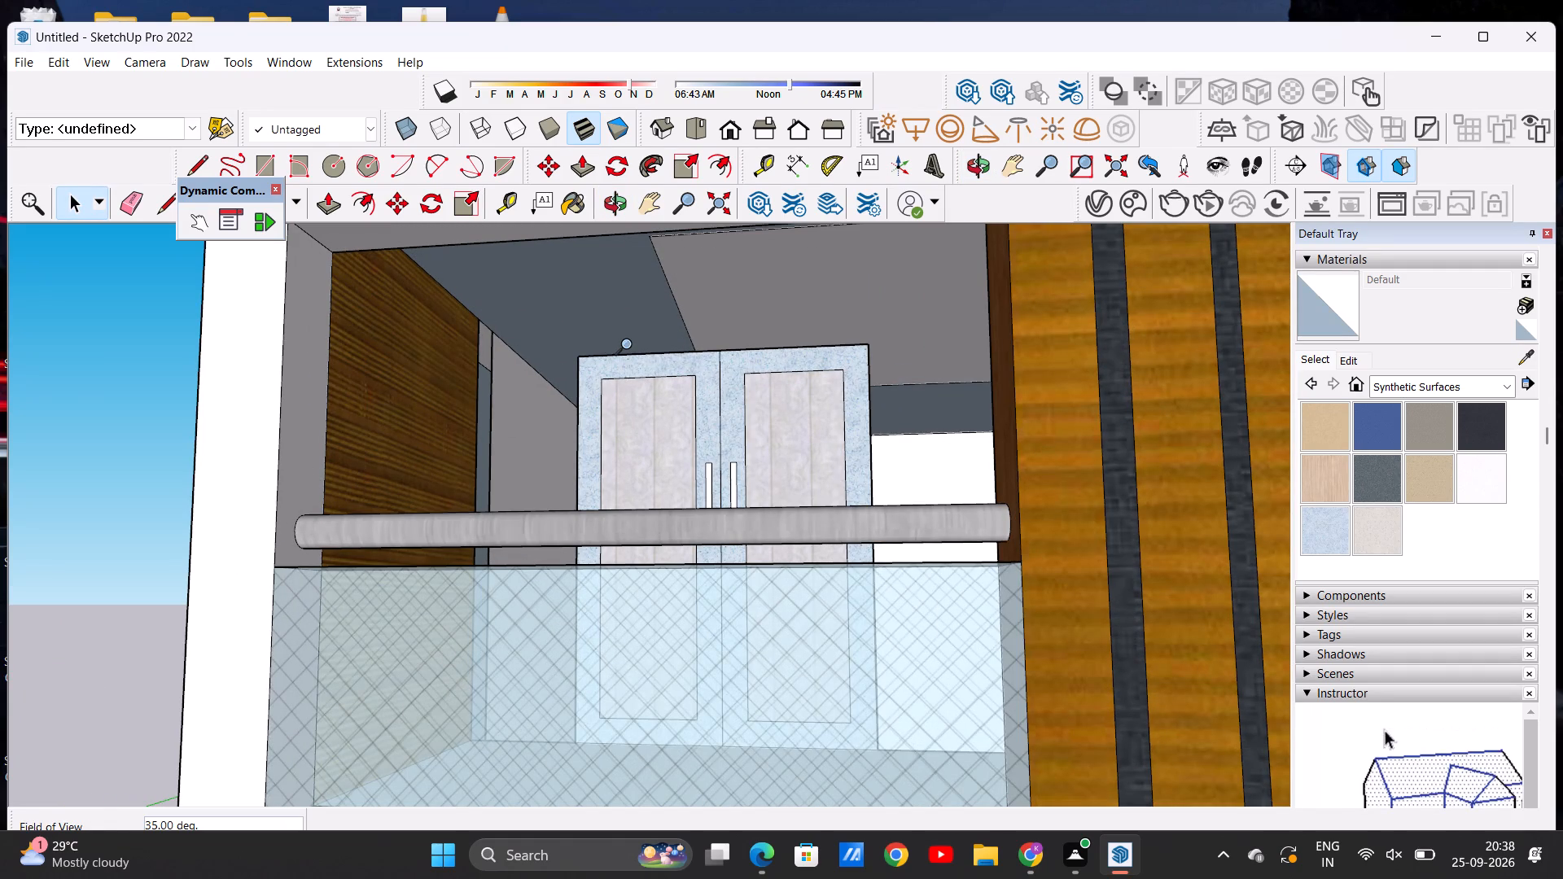
{"action": "key", "text": "space"}
{"action": "key", "text": "ctrl+z"}
{"action": "key", "text": "ctrl+z"}
{"action": "key", "text": "ctrl+z"}
{"action": "key", "text": "ctrl+z"}
{"action": "key", "text": "ctrl+z"}
{"action": "key", "text": "ctrl+z"}
{"action": "key", "text": "ctrl+z"}
{"action": "key", "text": "ctrl+z"}
{"action": "key", "text": "ctrl+z"}
{"action": "key", "text": "ctrl+z"}
{"action": "key", "text": "ctrl+z"}
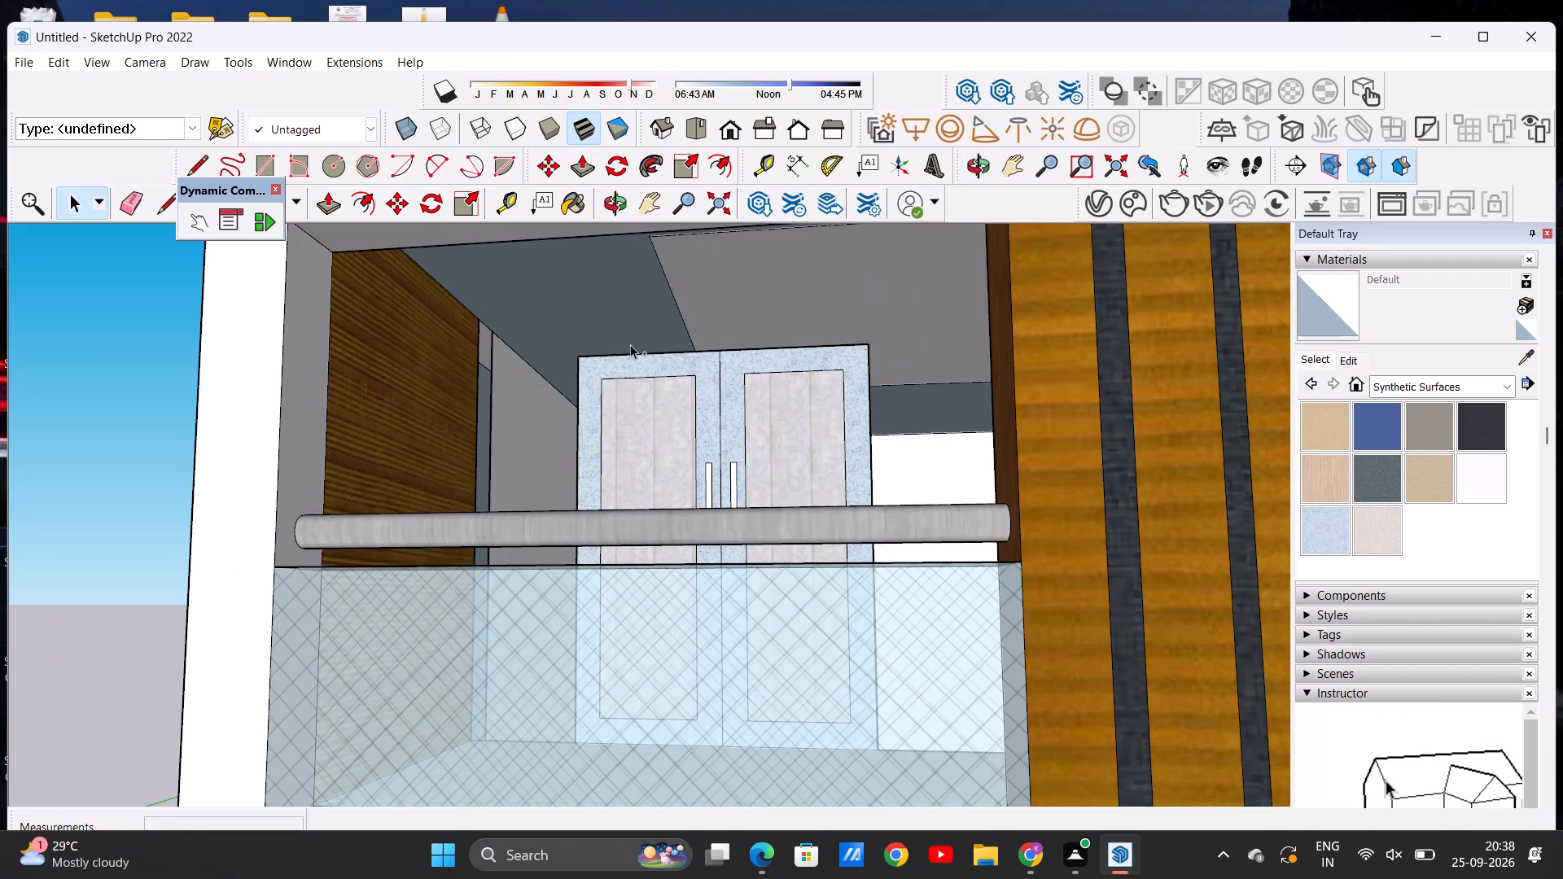
Examine the unpainted facade and the ceiling and inner walls of the middle floor balcony.
{"action": "scroll", "coordinate": [604, 471], "scroll_direction": "down", "scroll_amount": 15}
{"action": "middle_click_drag", "start_coordinate": [677, 533], "coordinate": [703, 634]}
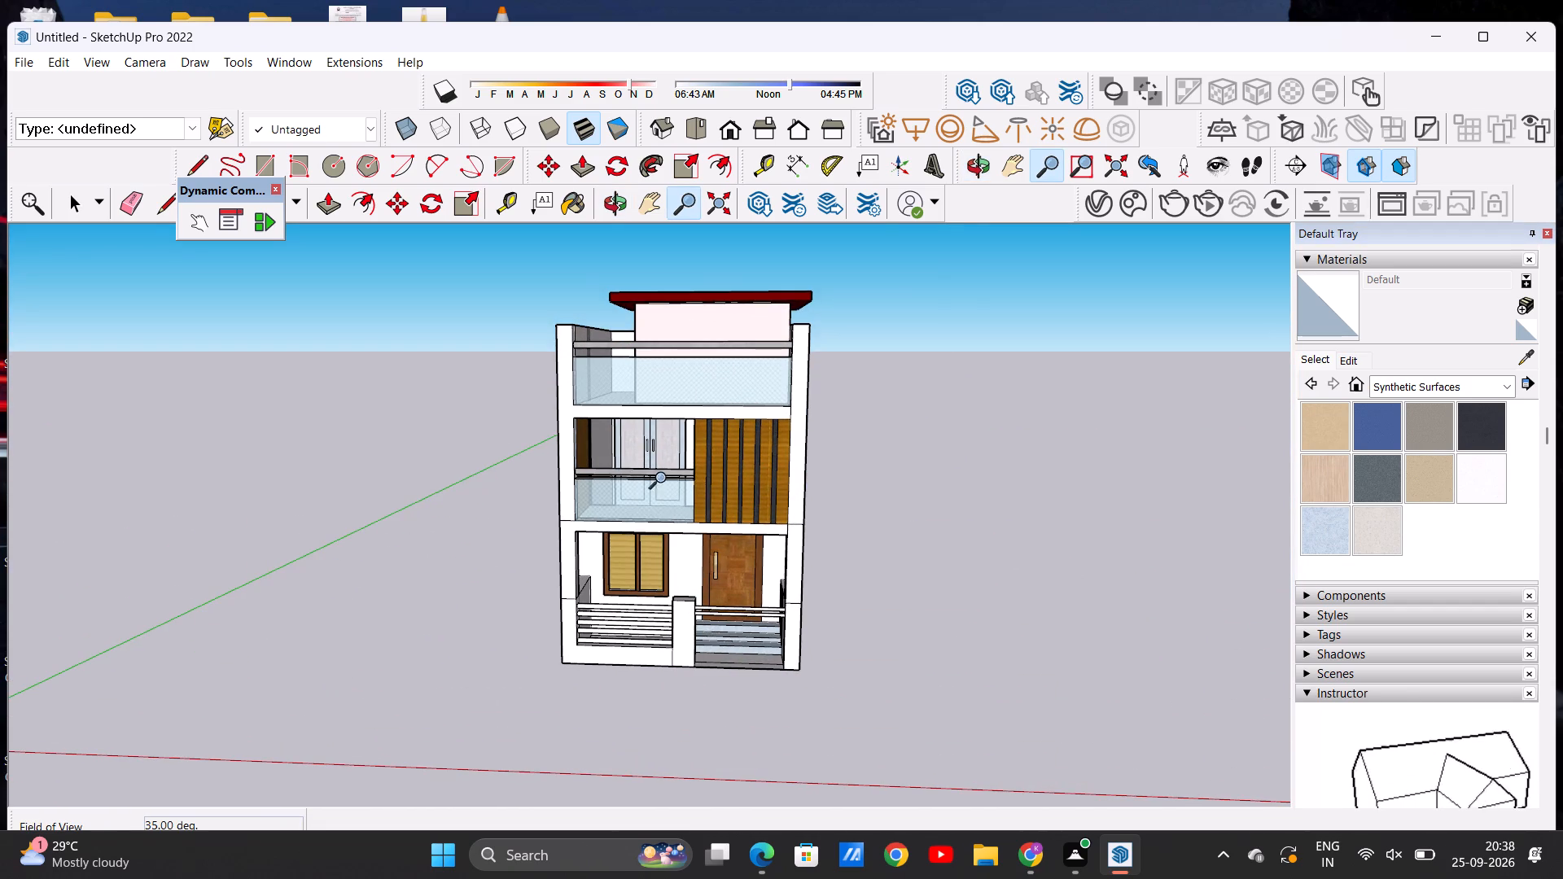
{"action": "scroll", "coordinate": [663, 448], "scroll_direction": "up", "scroll_amount": 6}
{"action": "middle_click_drag", "start_coordinate": [672, 531], "coordinate": [663, 309]}
{"action": "scroll", "coordinate": [625, 387], "scroll_direction": "up", "scroll_amount": 2}
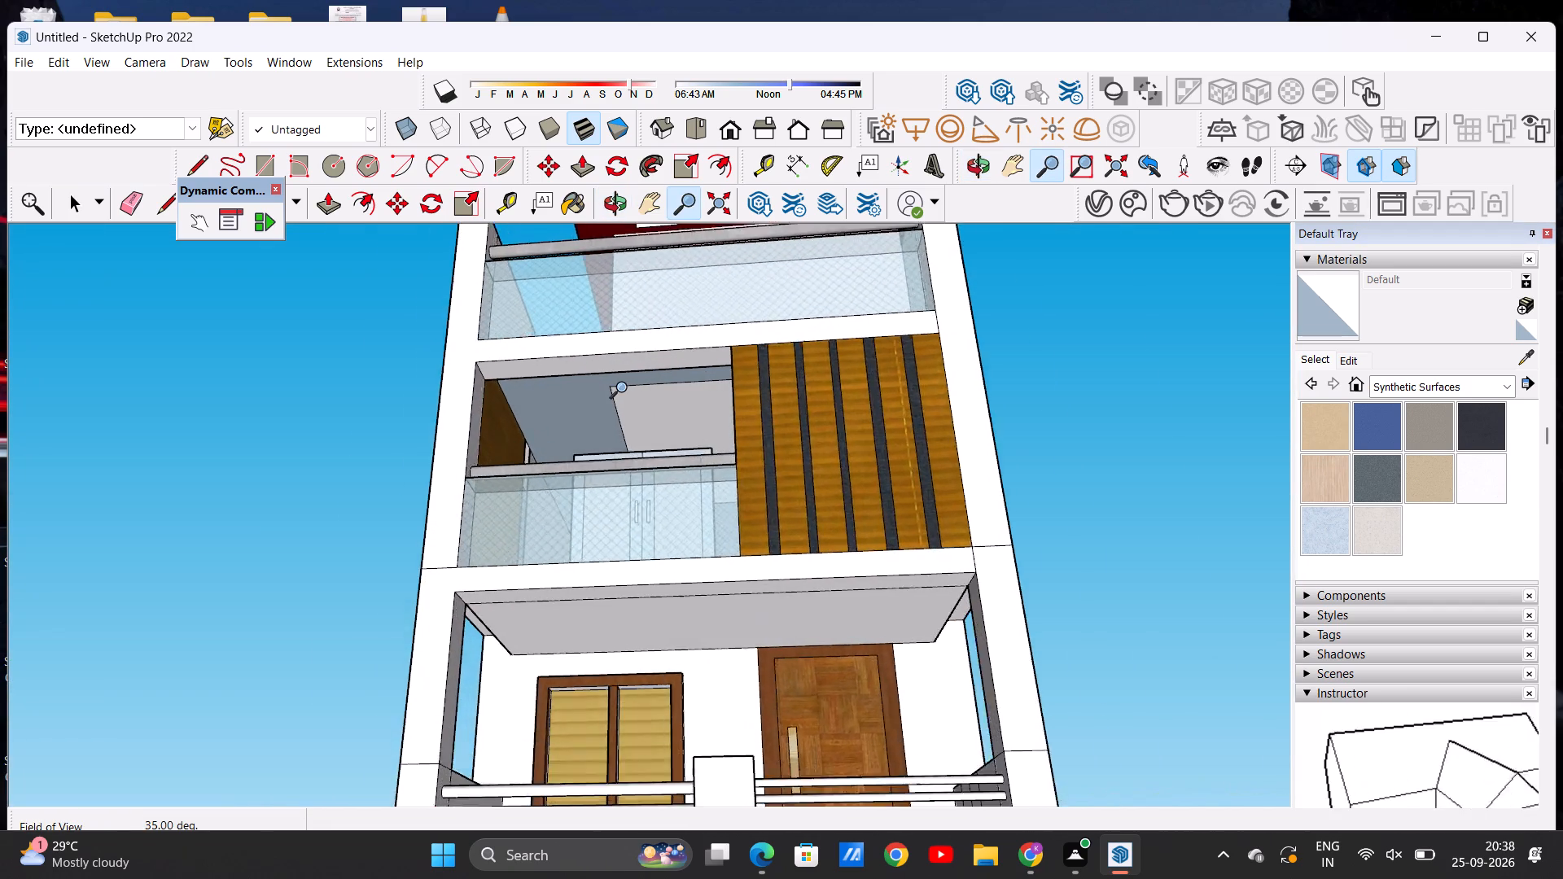
{"action": "scroll", "coordinate": [625, 387], "scroll_direction": "up", "scroll_amount": 10}
{"action": "scroll", "coordinate": [584, 485], "scroll_direction": "down", "scroll_amount": 3}
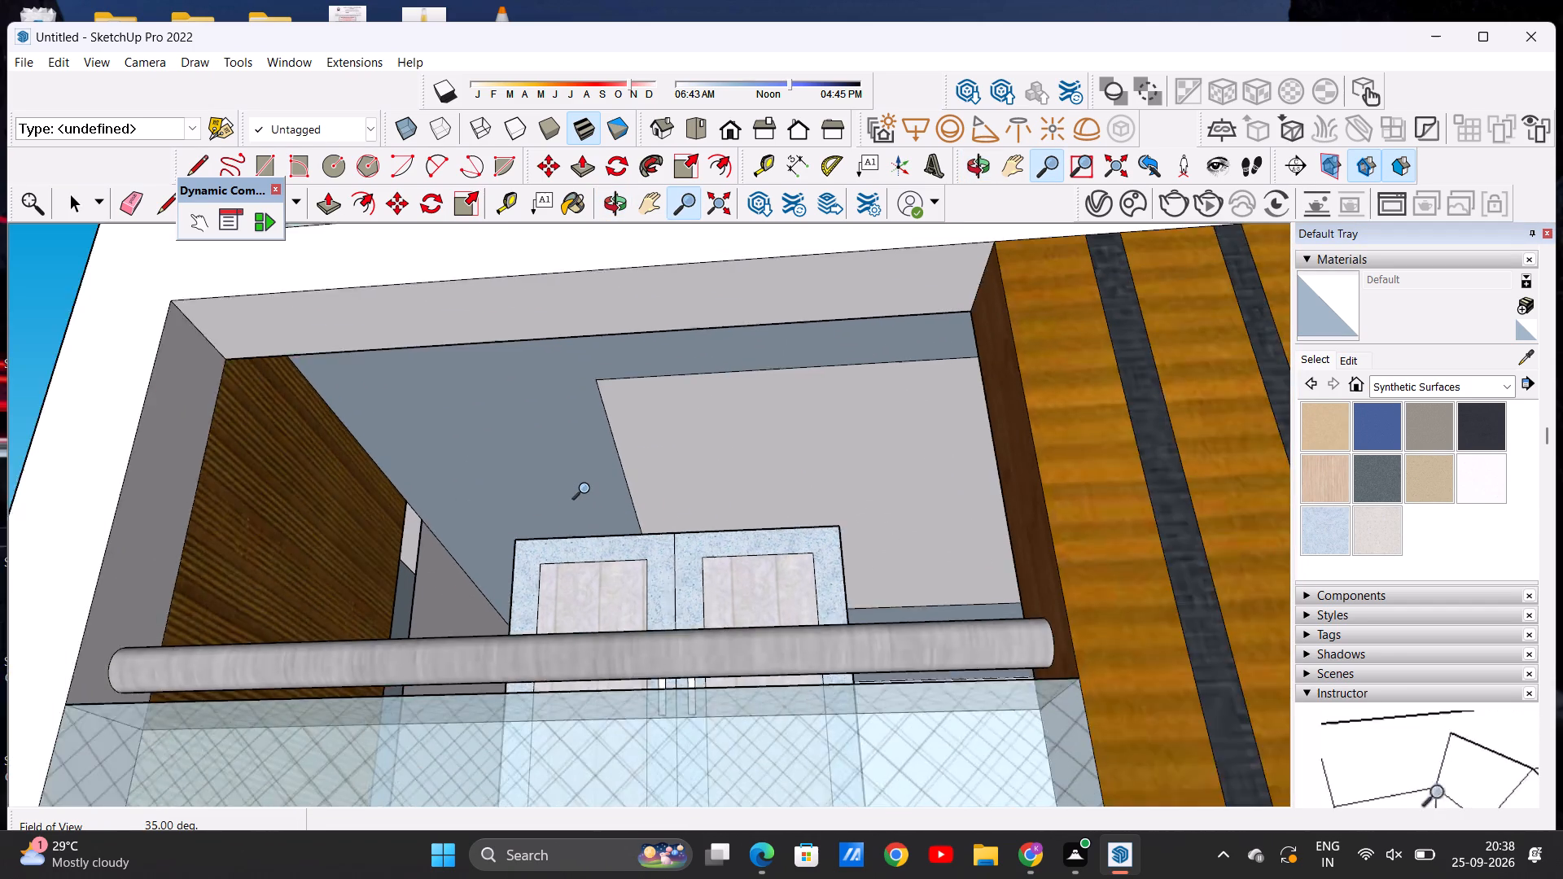
{"action": "scroll", "coordinate": [588, 488], "scroll_direction": "down", "scroll_amount": 1}
{"action": "scroll", "coordinate": [588, 488], "scroll_direction": "up", "scroll_amount": 5}
{"action": "middle_click_drag", "start_coordinate": [599, 499], "coordinate": [636, 638]}
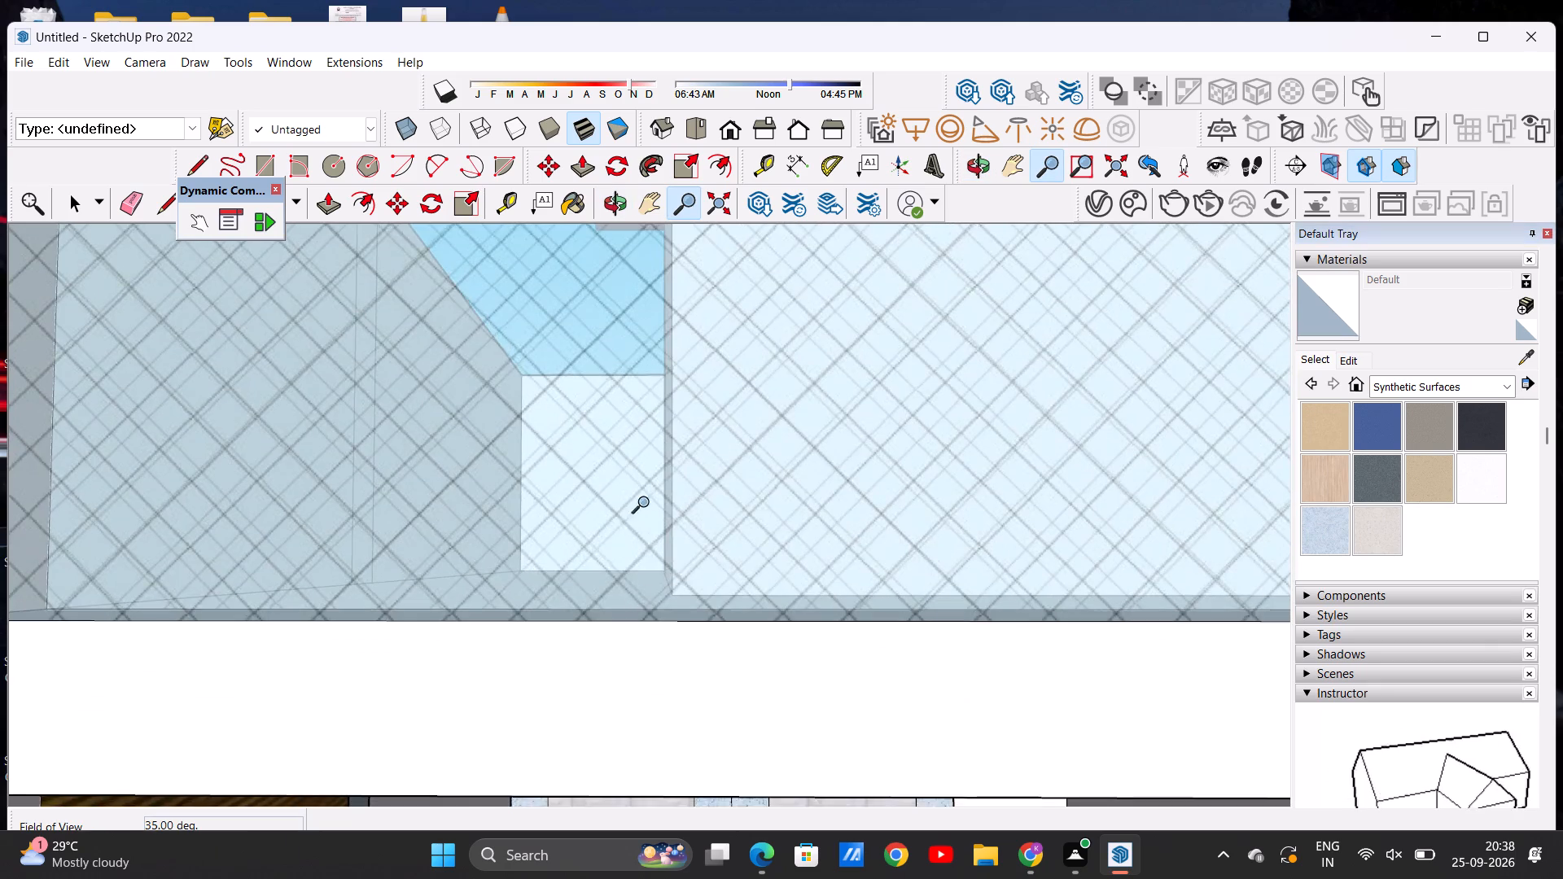
{"action": "scroll", "coordinate": [647, 502], "scroll_direction": "down", "scroll_amount": 20}
{"action": "scroll", "coordinate": [647, 502], "scroll_direction": "down", "scroll_amount": 9}
{"action": "middle_click_drag", "start_coordinate": [624, 571], "coordinate": [624, 597]}
{"action": "scroll", "coordinate": [621, 597], "scroll_direction": "up", "scroll_amount": 9}
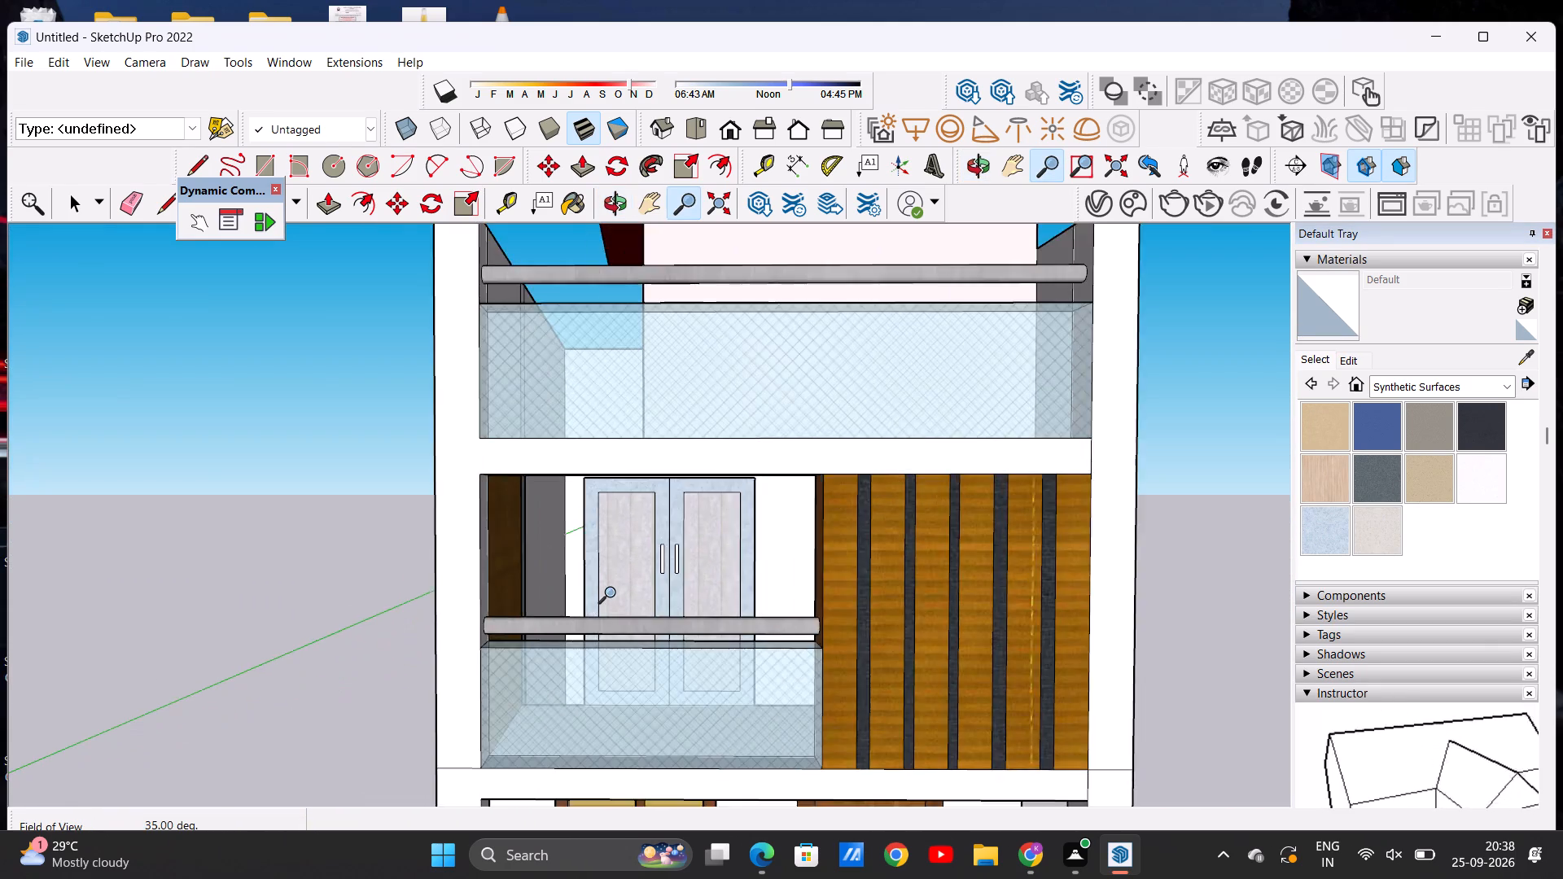
Draw a line about 1 1/8" long along the floor at the base of the narrow strip beside the balcony's wood-panelled wall.
{"action": "scroll", "coordinate": [614, 593], "scroll_direction": "up", "scroll_amount": 5}
{"action": "middle_click_drag", "start_coordinate": [614, 593], "coordinate": [617, 651]}
{"action": "middle_click_drag", "start_coordinate": [513, 656], "coordinate": [534, 756]}
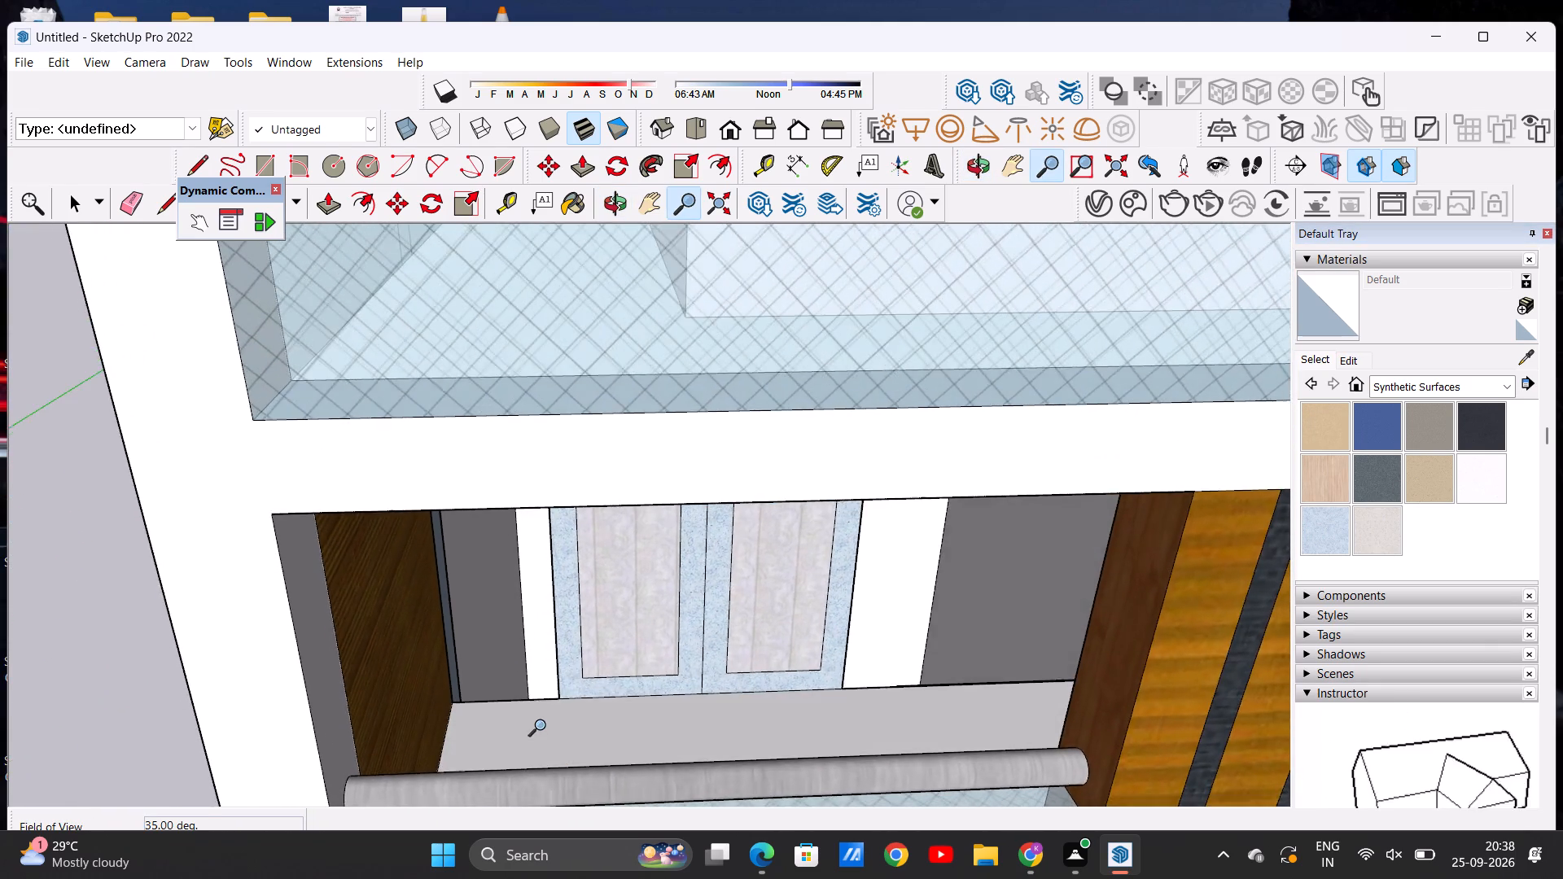
{"action": "scroll", "coordinate": [544, 725], "scroll_direction": "up", "scroll_amount": 5}
{"action": "middle_click_drag", "start_coordinate": [514, 719], "coordinate": [514, 737]}
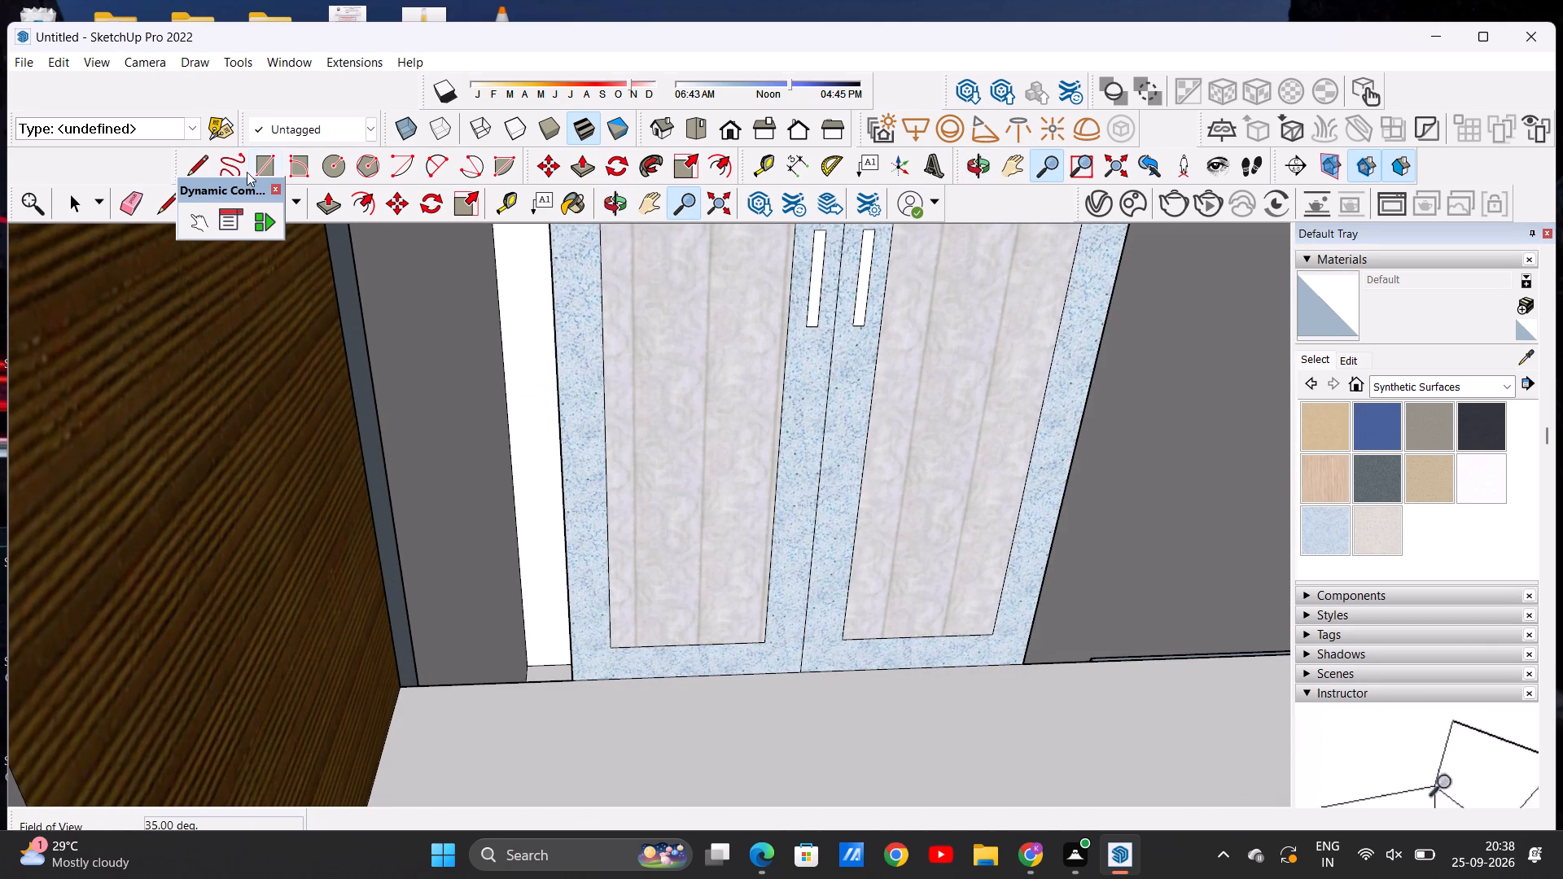
{"action": "left_click", "coordinate": [195, 165]}
{"action": "scroll", "coordinate": [439, 634], "scroll_direction": "up", "scroll_amount": 6}
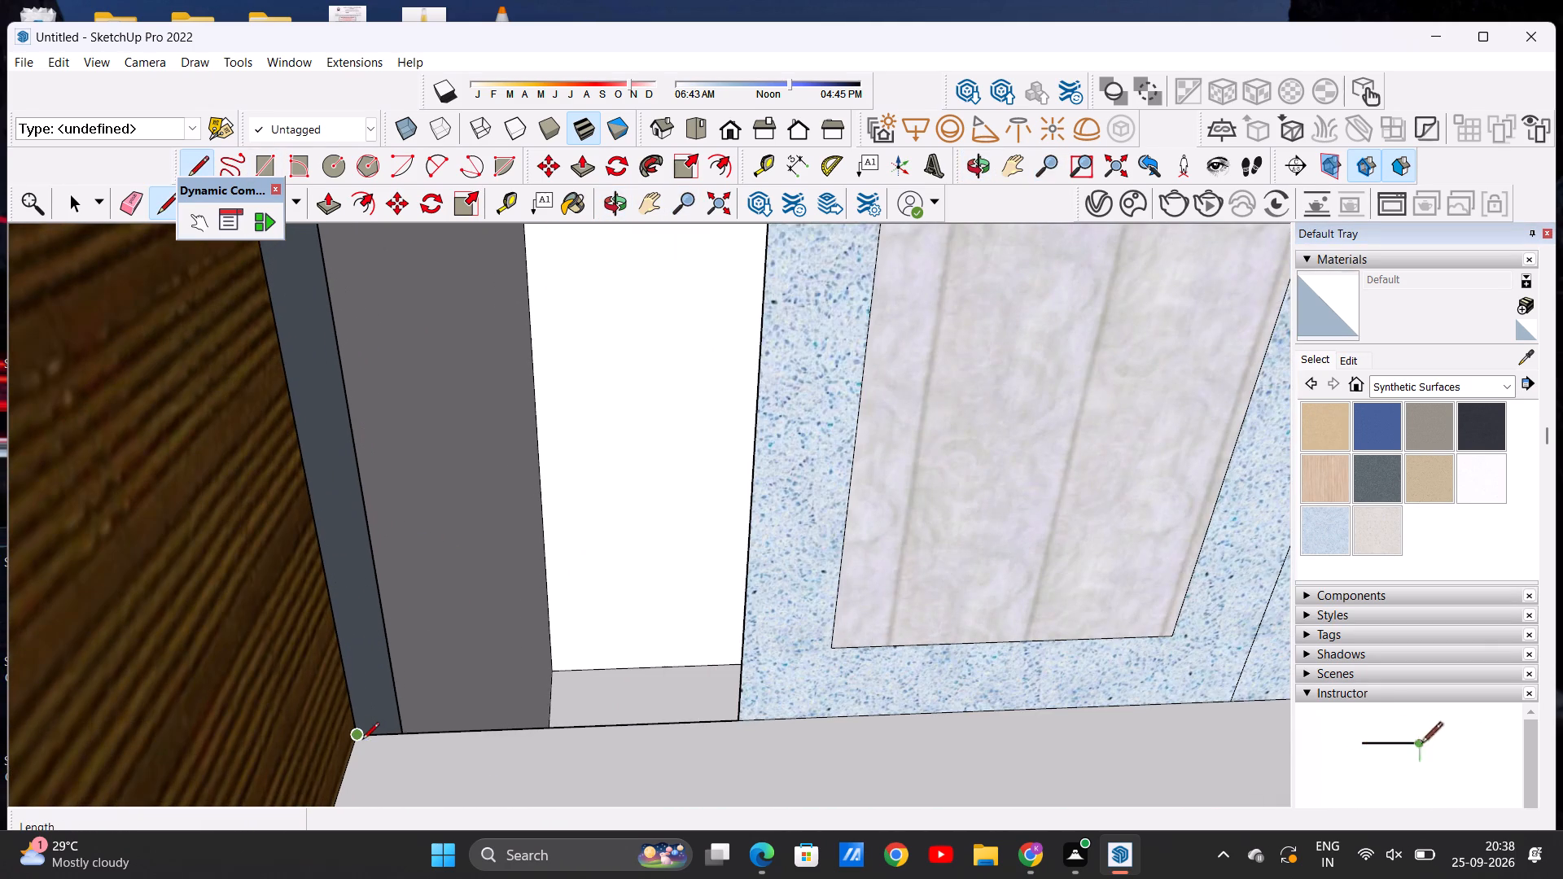
{"action": "left_click", "coordinate": [362, 741]}
{"action": "left_click", "coordinate": [405, 732]}
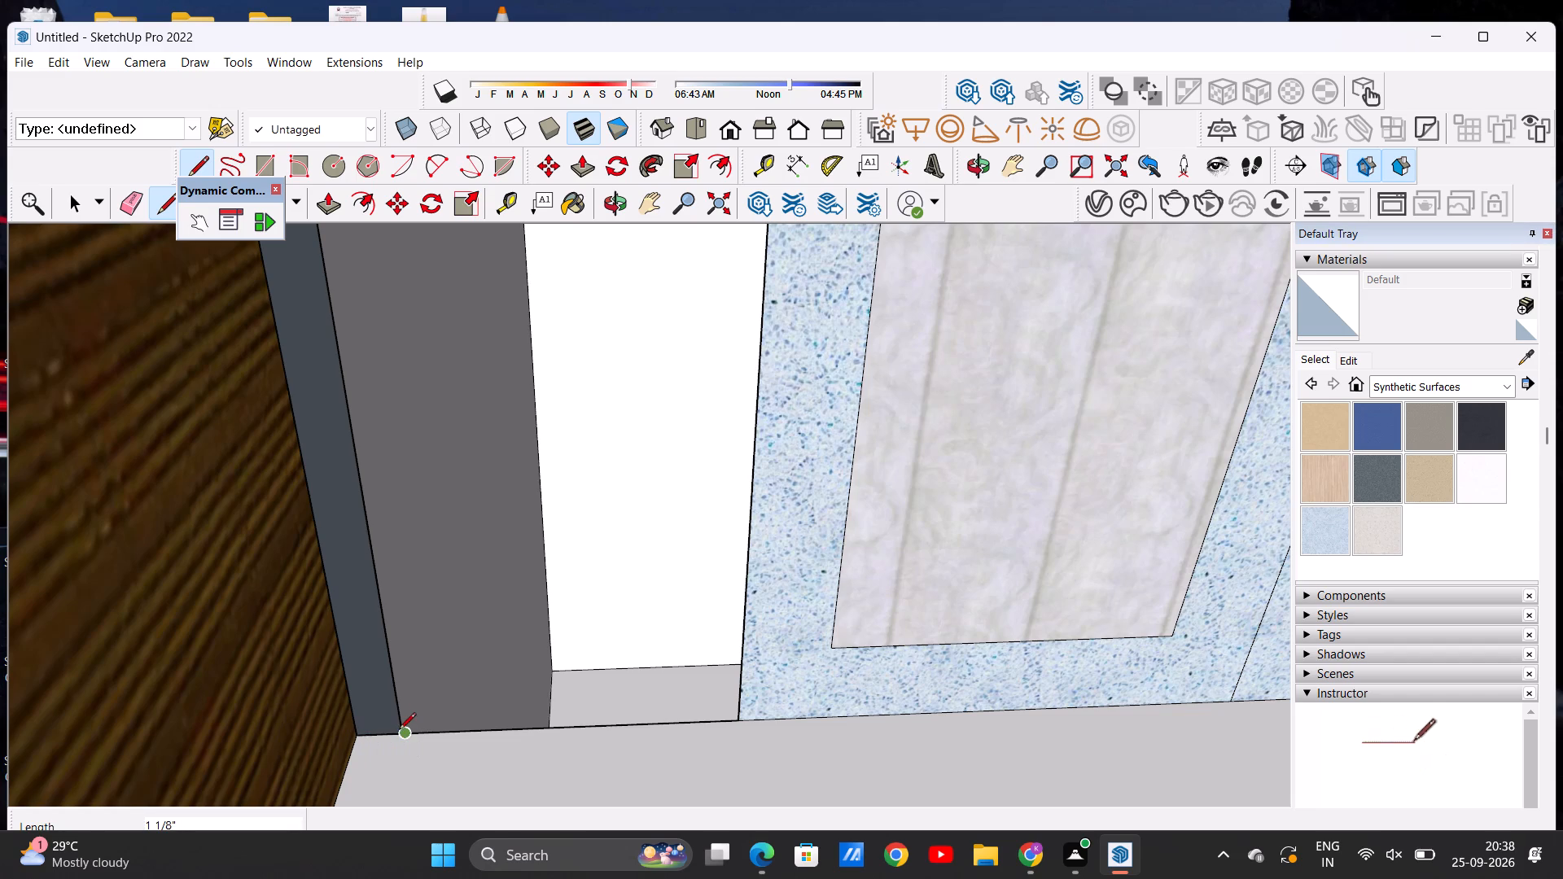
Examine the middle floor balcony's floor edge and the wall opening beside the double door from different angles.
{"action": "scroll", "coordinate": [399, 731], "scroll_direction": "up", "scroll_amount": 8}
{"action": "scroll", "coordinate": [399, 731], "scroll_direction": "down", "scroll_amount": 9}
{"action": "scroll", "coordinate": [449, 677], "scroll_direction": "down", "scroll_amount": 6}
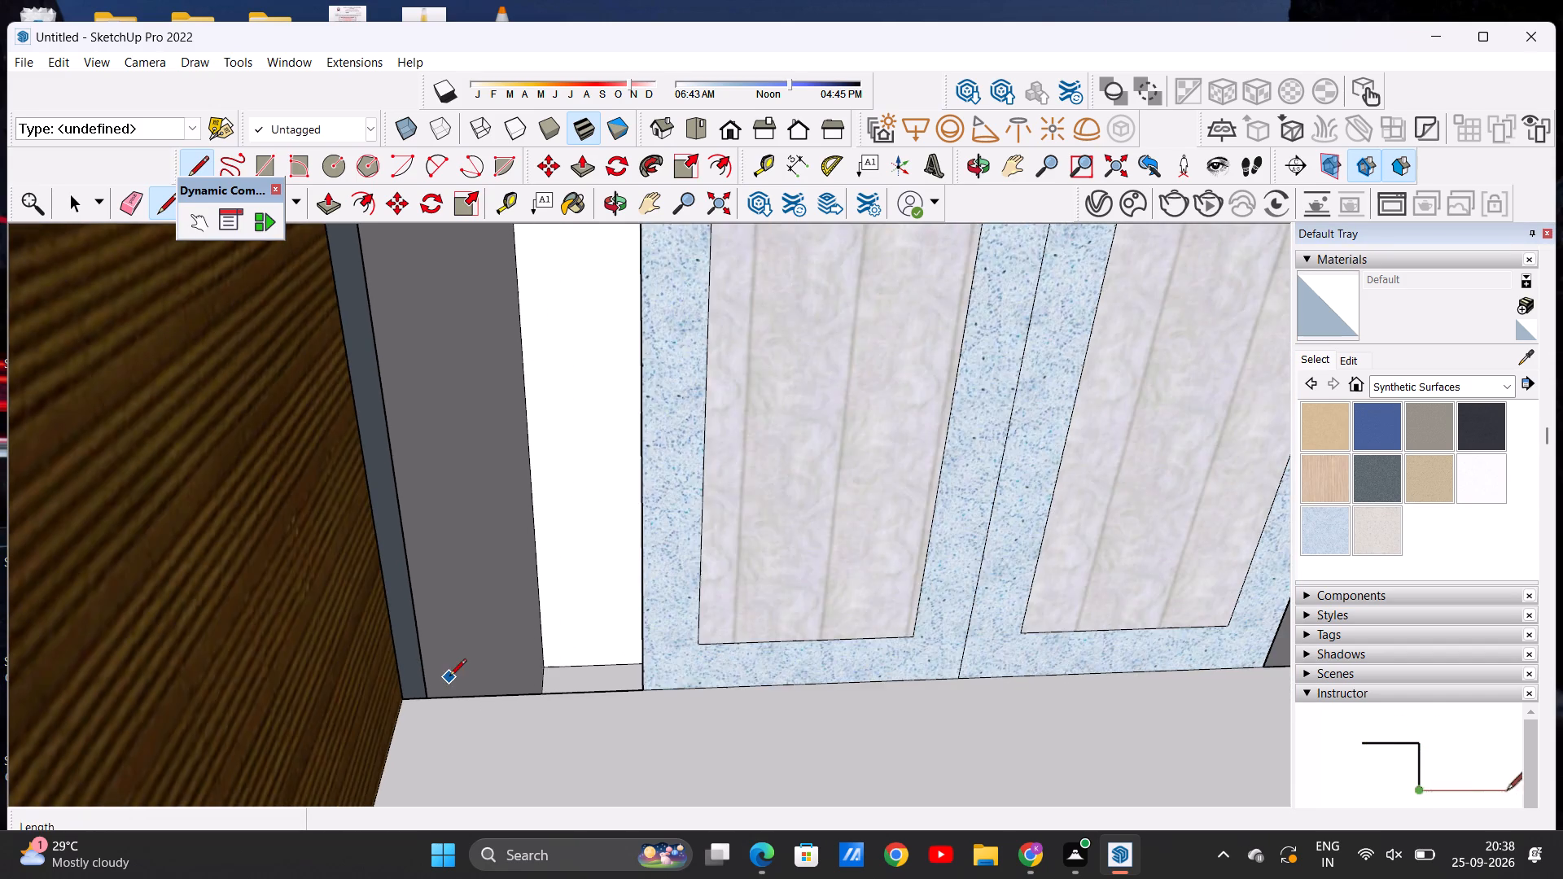
{"action": "scroll", "coordinate": [437, 667], "scroll_direction": "down", "scroll_amount": 8}
{"action": "middle_click_drag", "start_coordinate": [470, 701], "coordinate": [453, 660]}
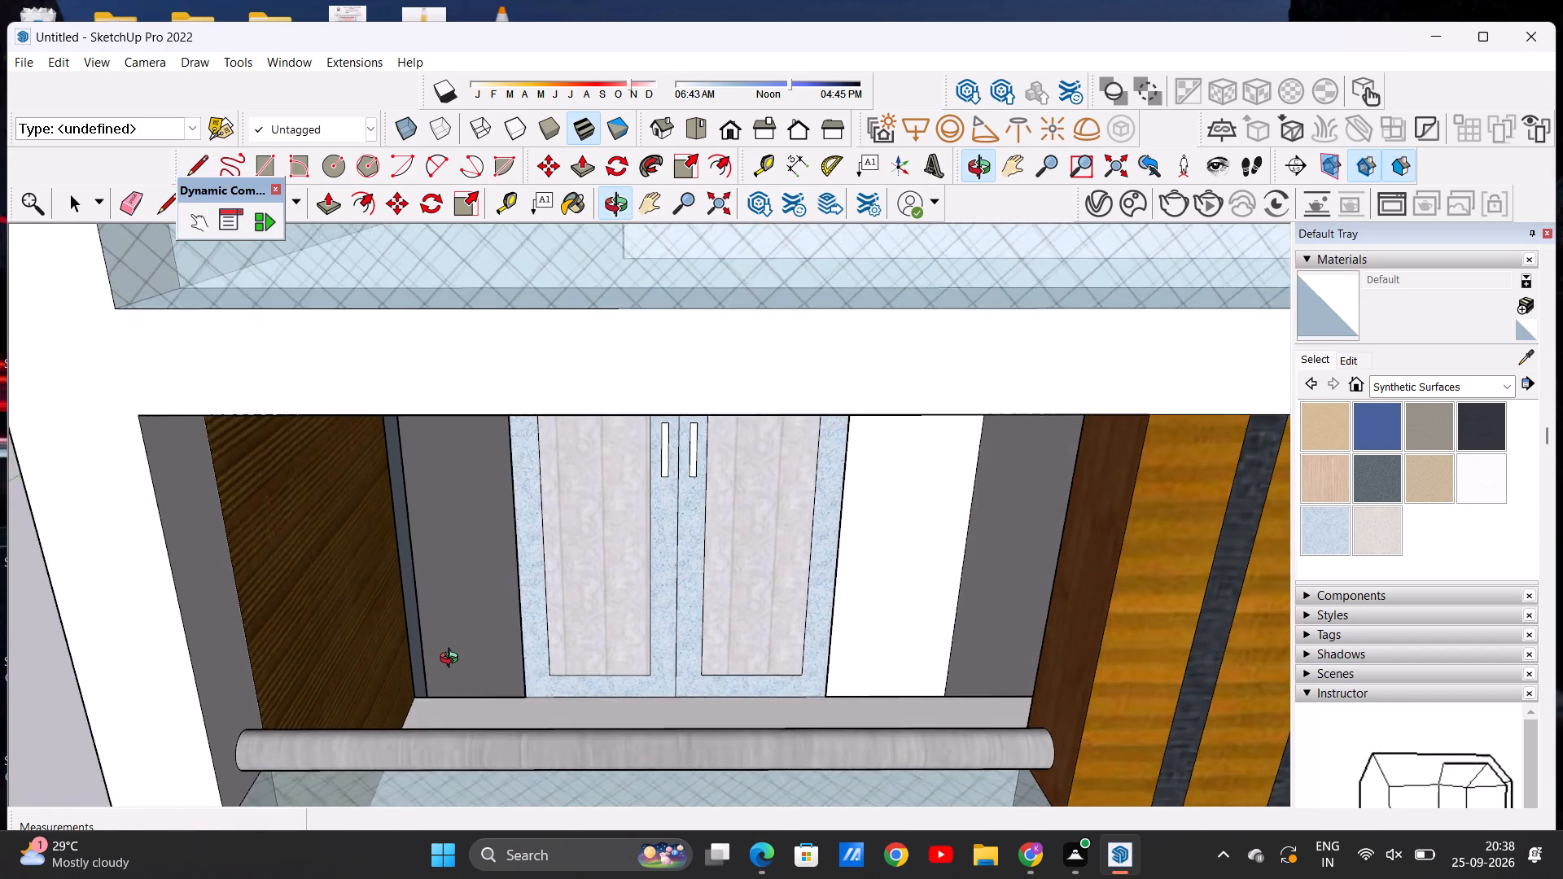
{"action": "middle_click_drag", "start_coordinate": [453, 660], "coordinate": [459, 719]}
{"action": "scroll", "coordinate": [912, 652], "scroll_direction": "up", "scroll_amount": 6}
{"action": "middle_click_drag", "start_coordinate": [895, 697], "coordinate": [900, 743]}
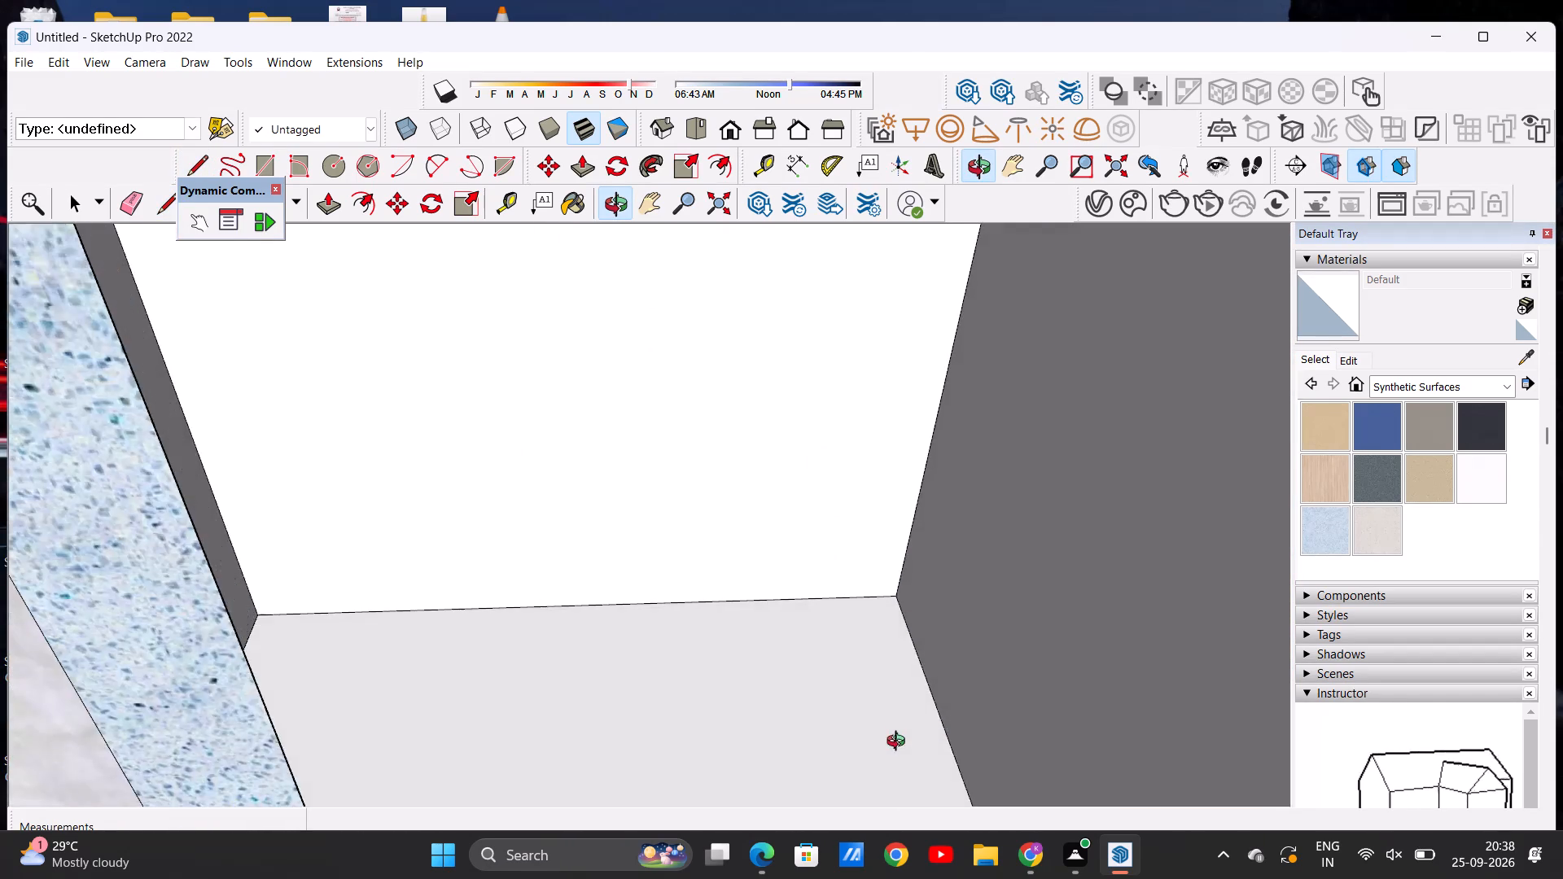
{"action": "middle_click_drag", "start_coordinate": [900, 743], "coordinate": [878, 706]}
{"action": "scroll", "coordinate": [876, 612], "scroll_direction": "down", "scroll_amount": 5}
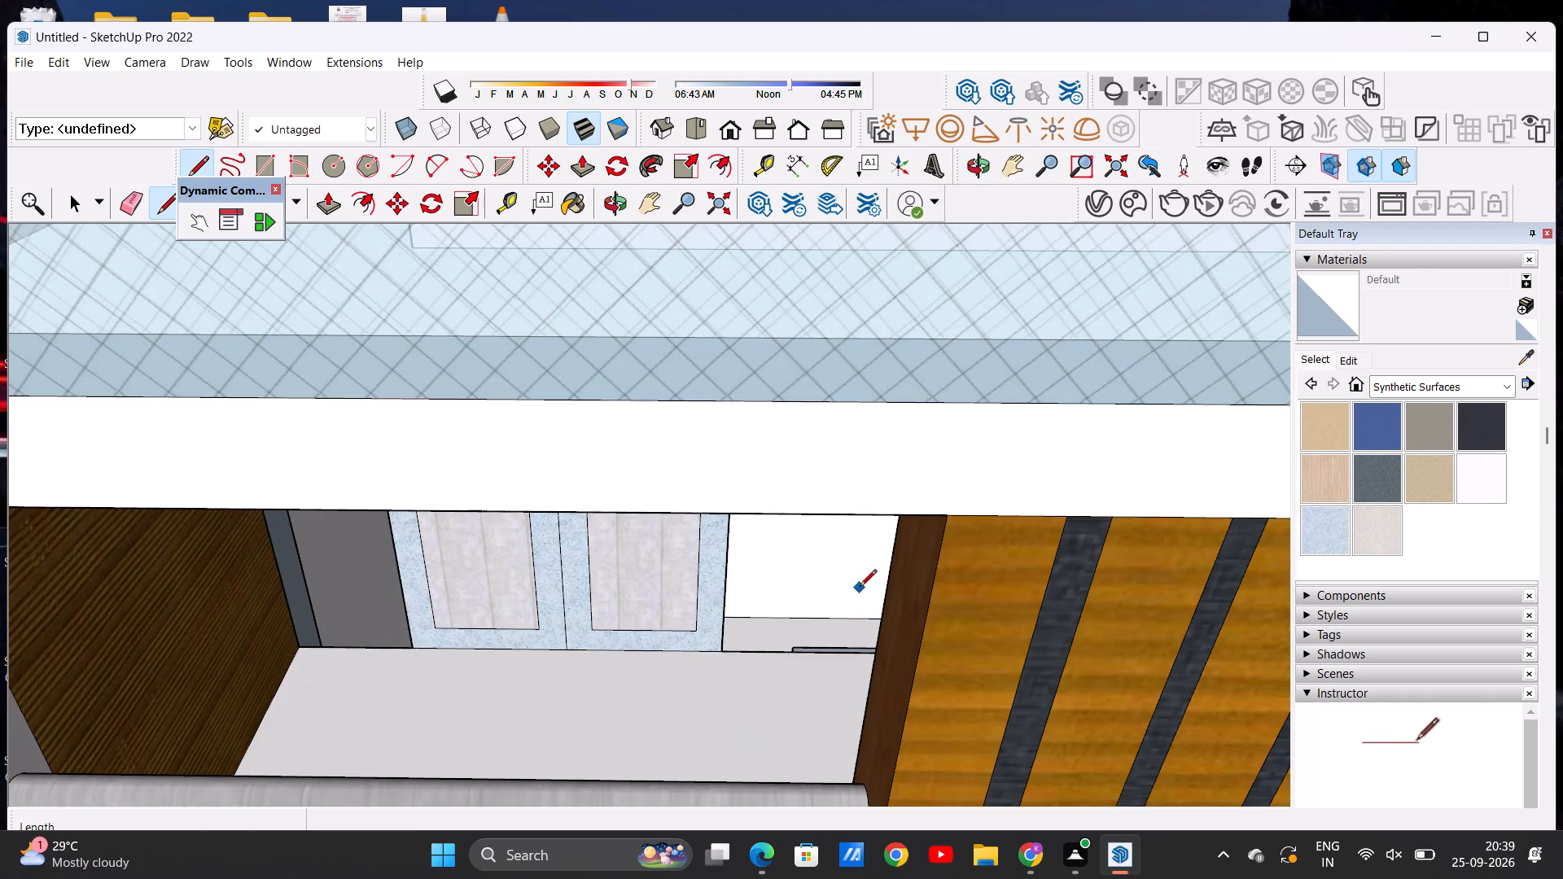
{"action": "middle_click_drag", "start_coordinate": [824, 641], "coordinate": [810, 670]}
{"action": "scroll", "coordinate": [775, 683], "scroll_direction": "up", "scroll_amount": 7}
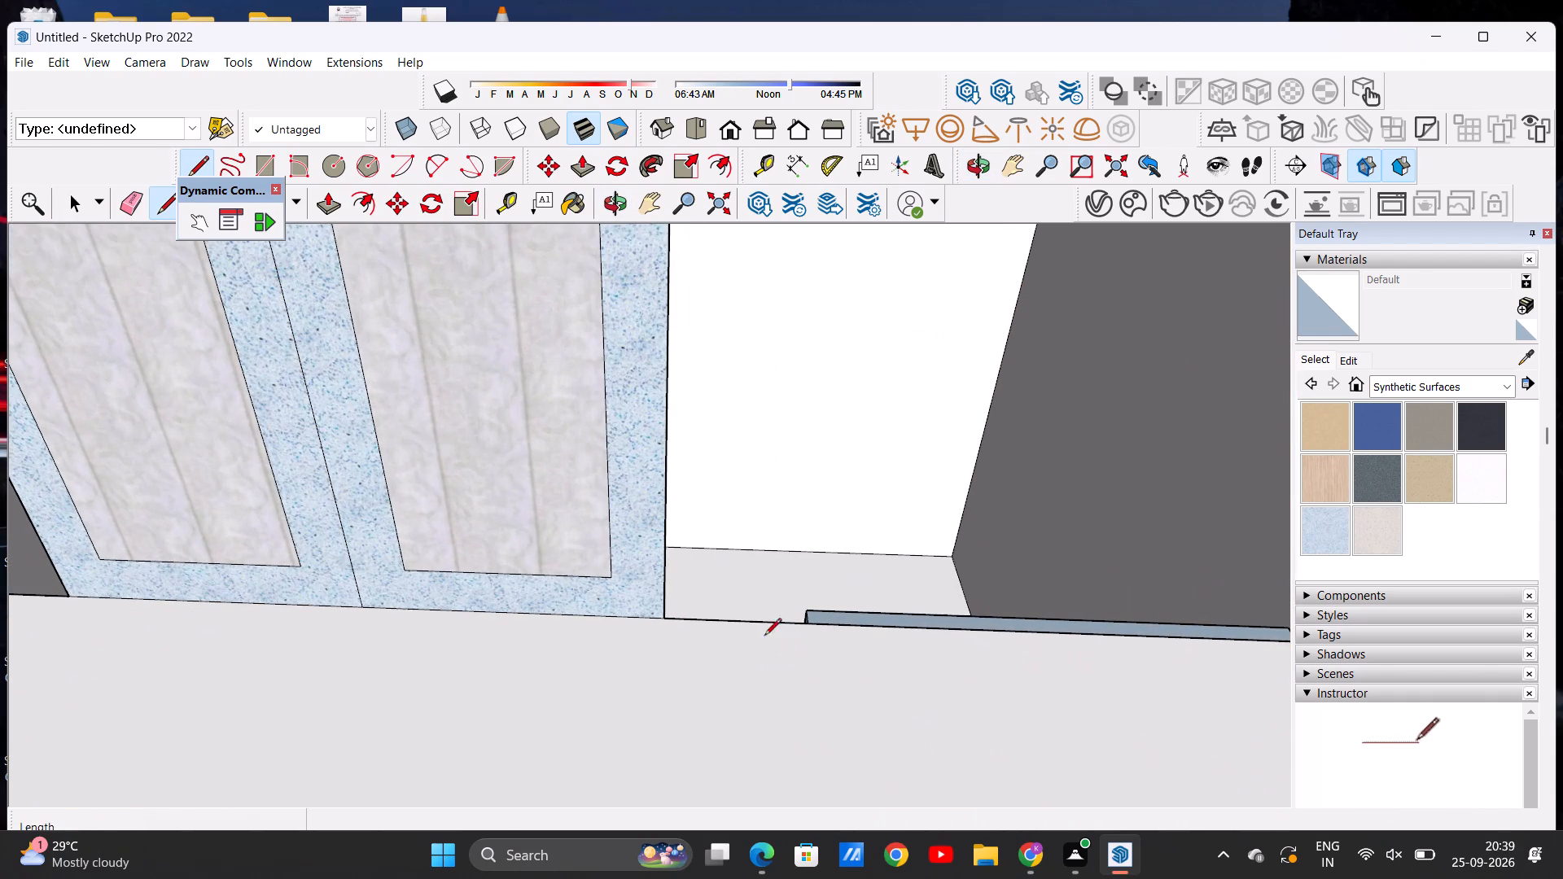
{"action": "middle_click_drag", "start_coordinate": [707, 612], "coordinate": [693, 710]}
{"action": "middle_click_drag", "start_coordinate": [693, 713], "coordinate": [703, 721]}
{"action": "scroll", "coordinate": [756, 647], "scroll_direction": "up", "scroll_amount": 6}
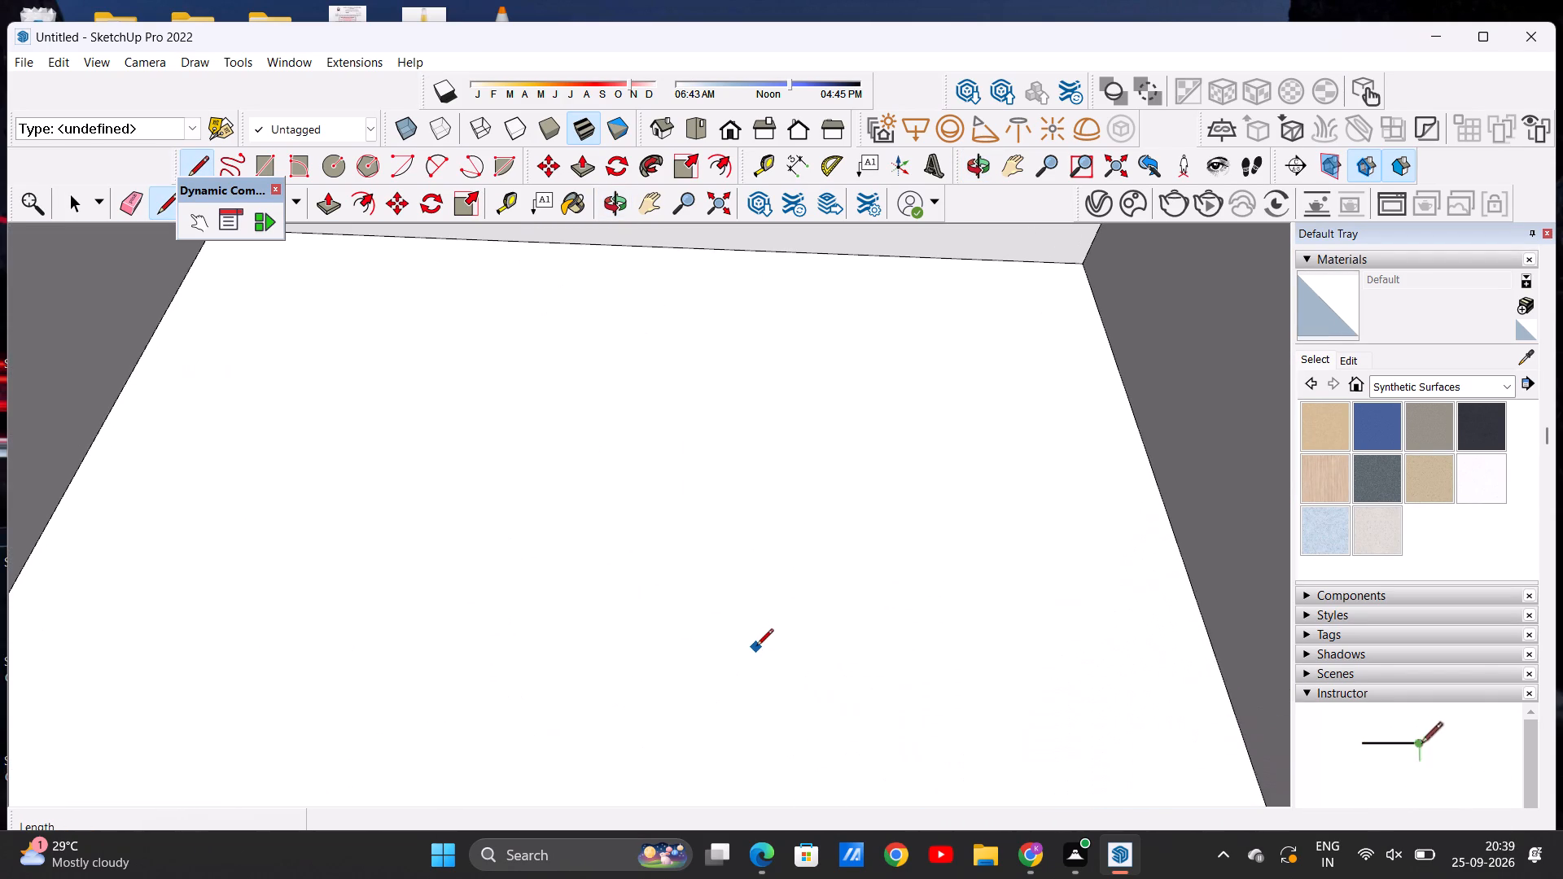
{"action": "scroll", "coordinate": [755, 580], "scroll_direction": "down", "scroll_amount": 5}
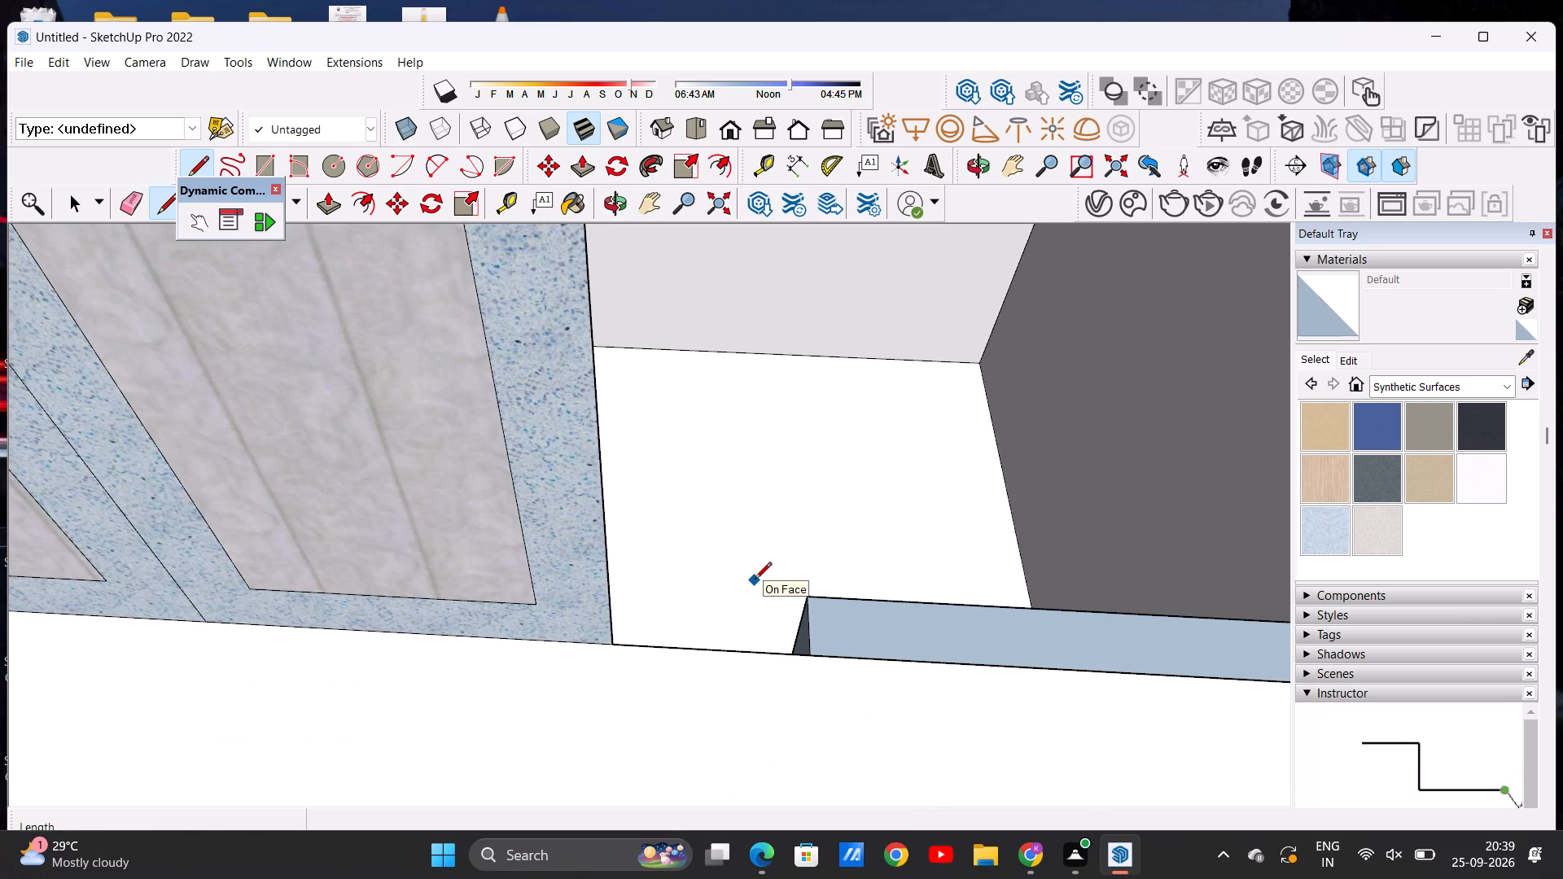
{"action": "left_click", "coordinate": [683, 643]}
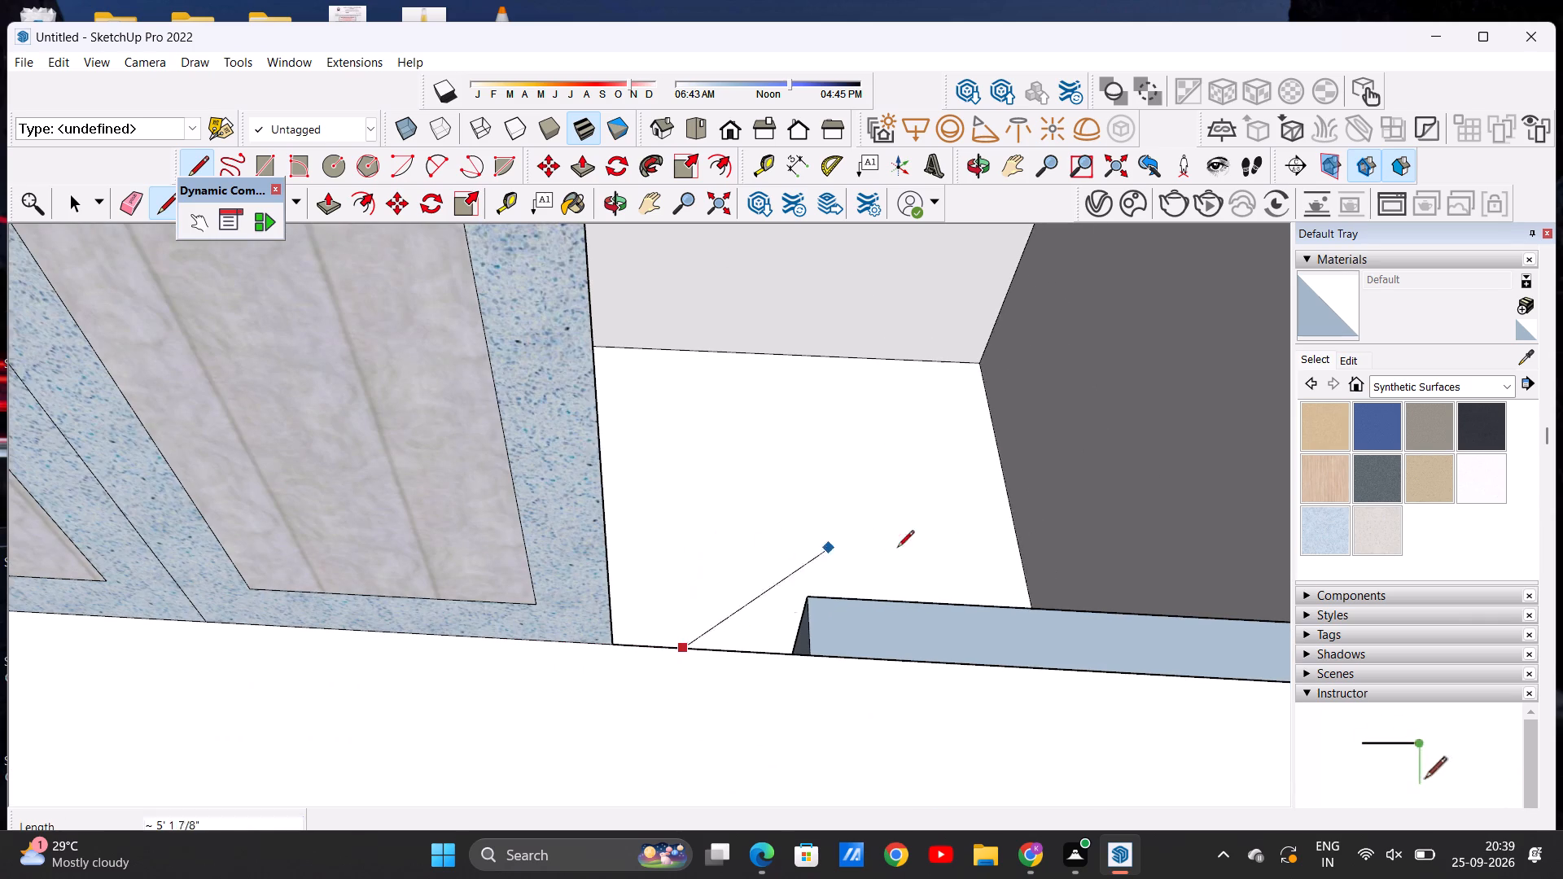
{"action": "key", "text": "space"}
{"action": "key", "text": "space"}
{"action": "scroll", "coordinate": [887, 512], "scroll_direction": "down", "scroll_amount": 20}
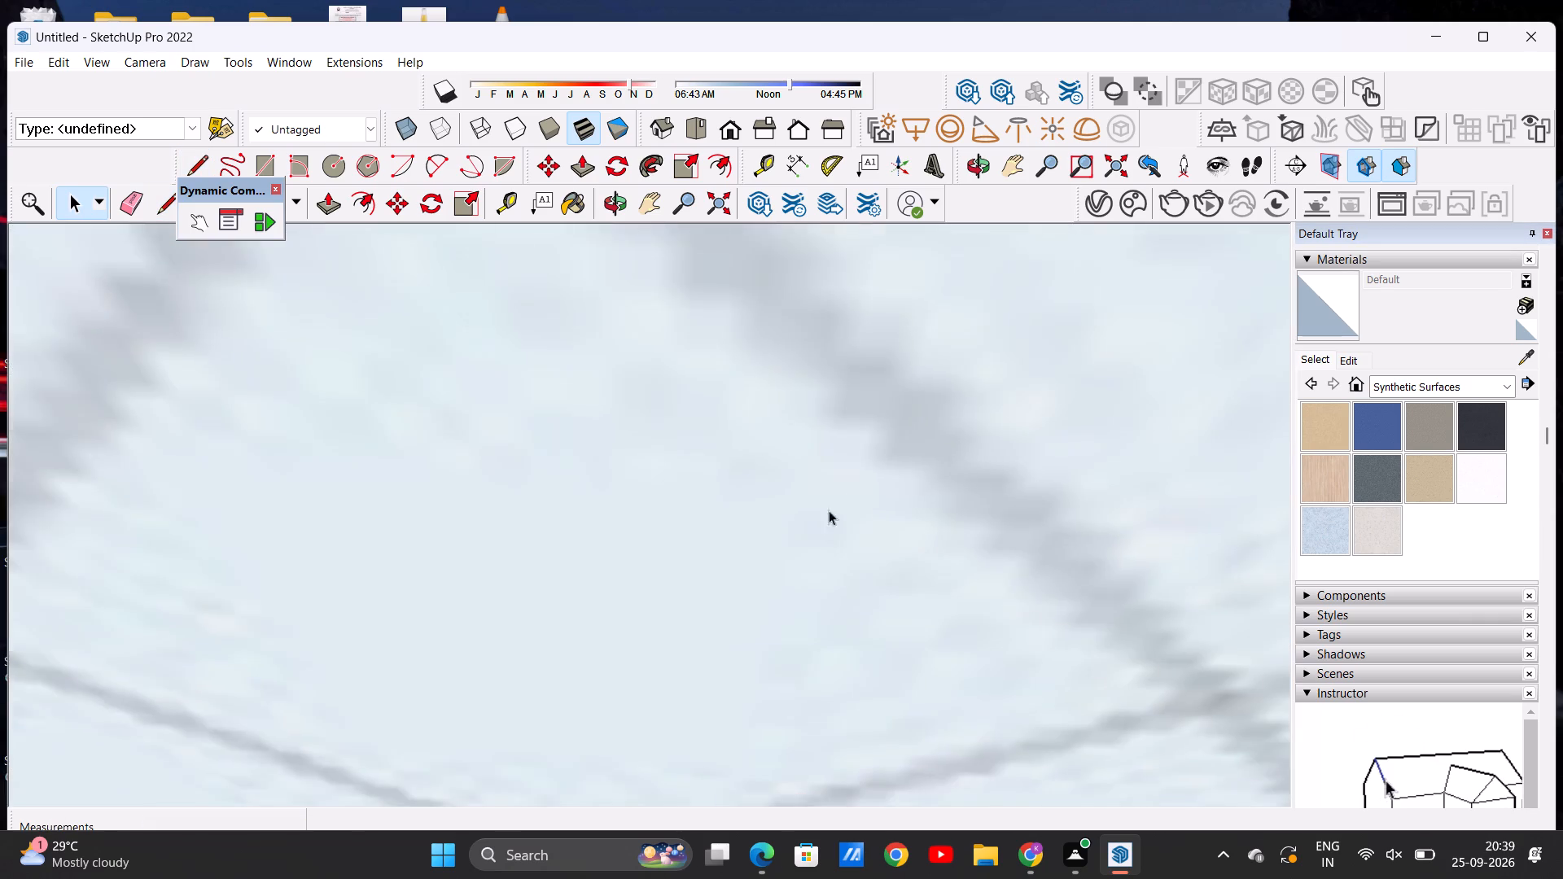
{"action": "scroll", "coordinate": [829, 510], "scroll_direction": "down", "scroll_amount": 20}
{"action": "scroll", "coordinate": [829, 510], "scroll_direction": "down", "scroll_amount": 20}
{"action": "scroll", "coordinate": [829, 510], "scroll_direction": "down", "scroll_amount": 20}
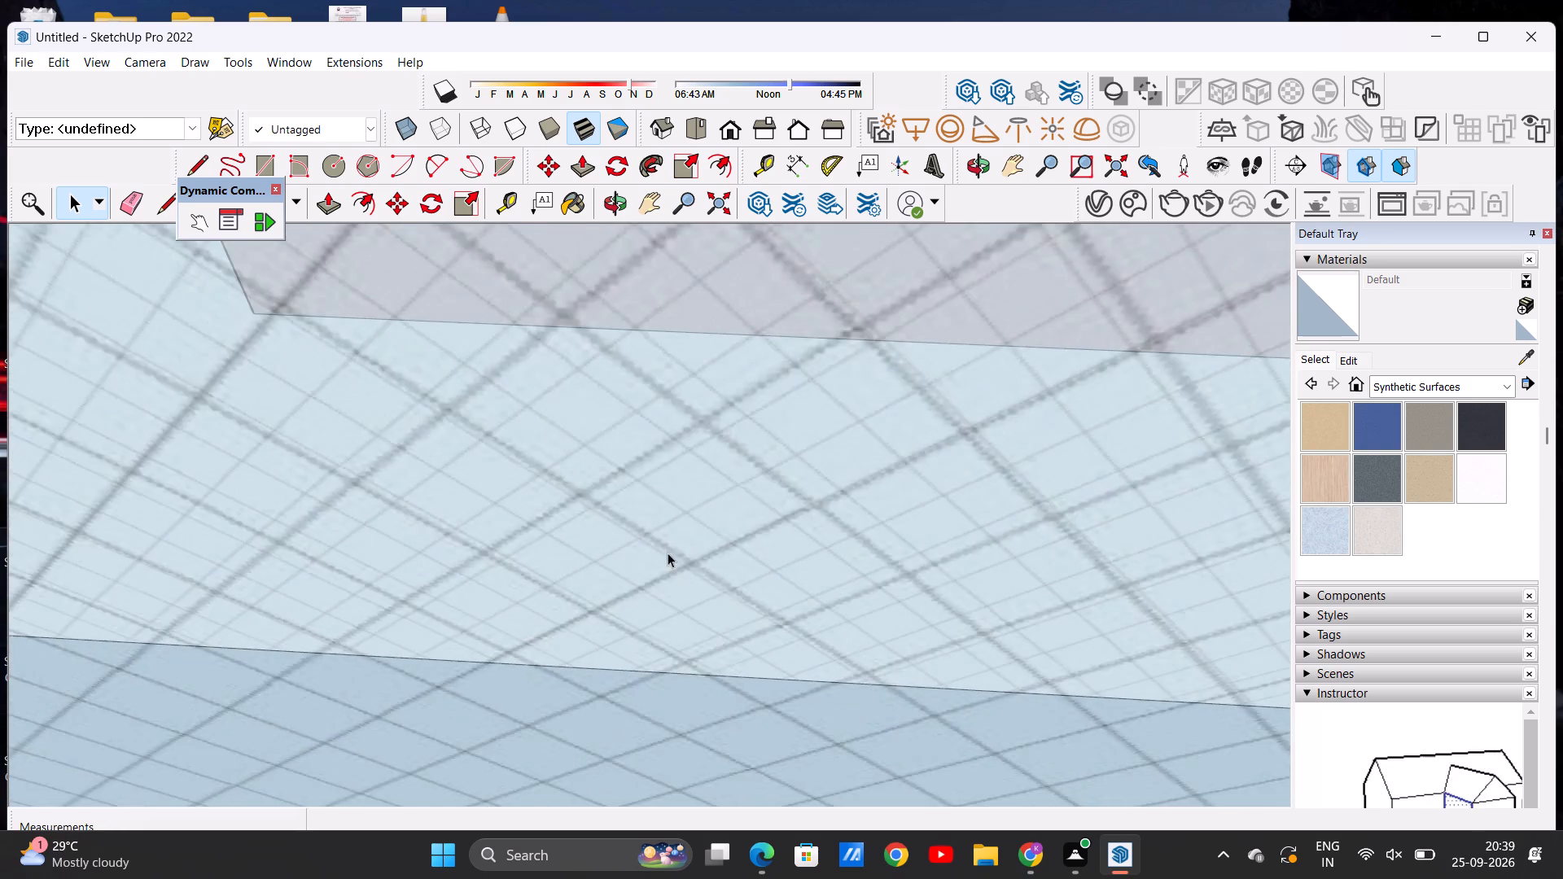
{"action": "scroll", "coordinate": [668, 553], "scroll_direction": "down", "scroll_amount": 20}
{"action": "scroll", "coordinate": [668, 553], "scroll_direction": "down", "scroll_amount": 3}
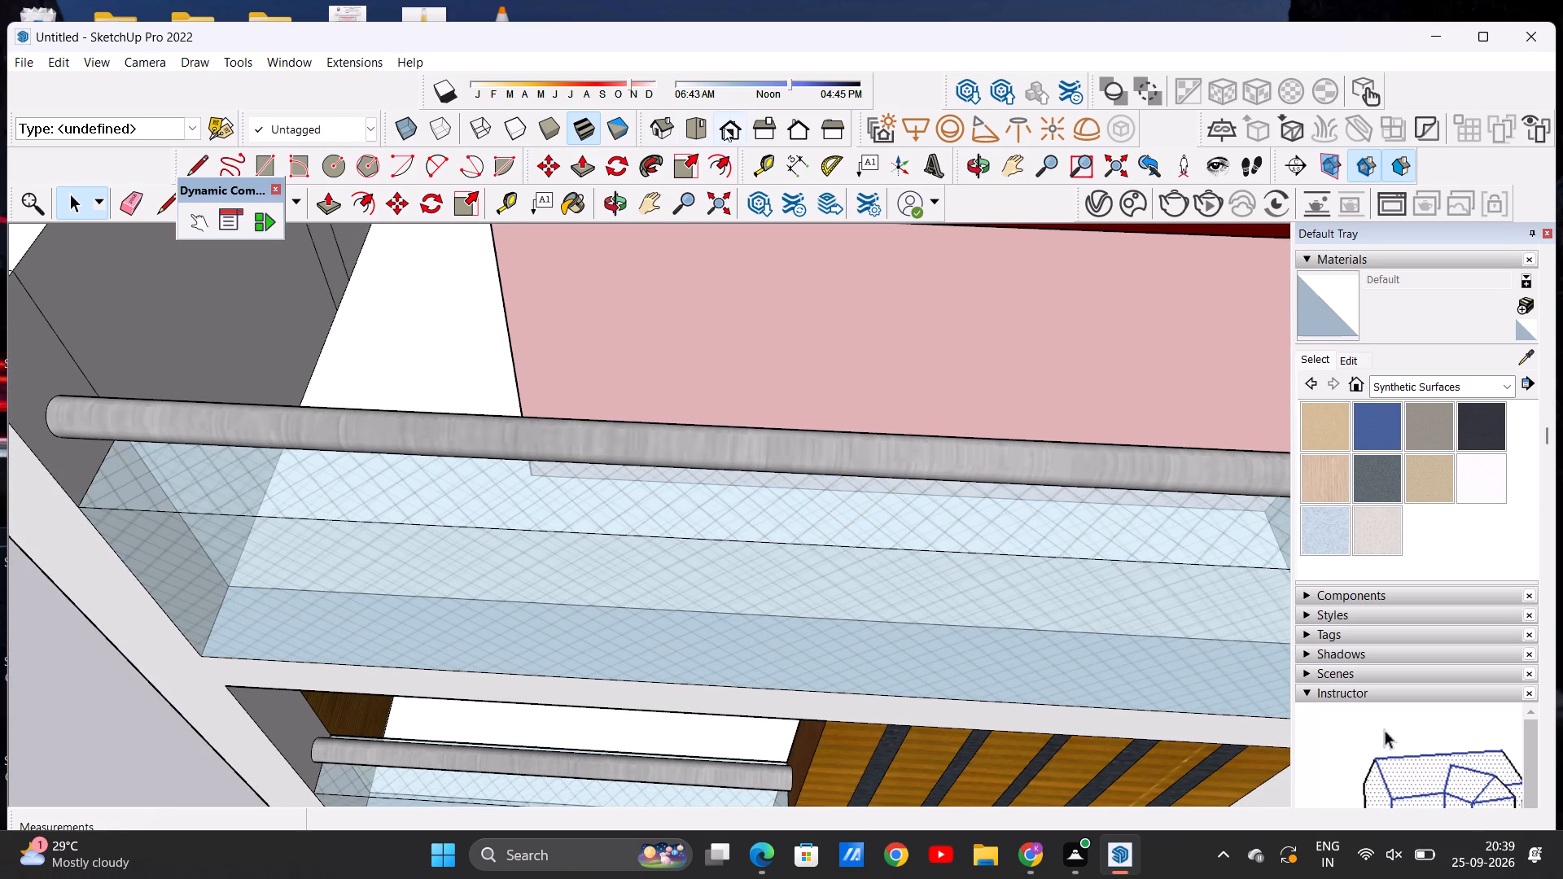
Paint the middle floor balcony's inner side wall and the back wall beside the double door with Formica Beige.
{"action": "left_click", "coordinate": [730, 125]}
{"action": "scroll", "coordinate": [599, 432], "scroll_direction": "down", "scroll_amount": 6}
{"action": "middle_click_drag", "start_coordinate": [594, 439], "coordinate": [595, 453]}
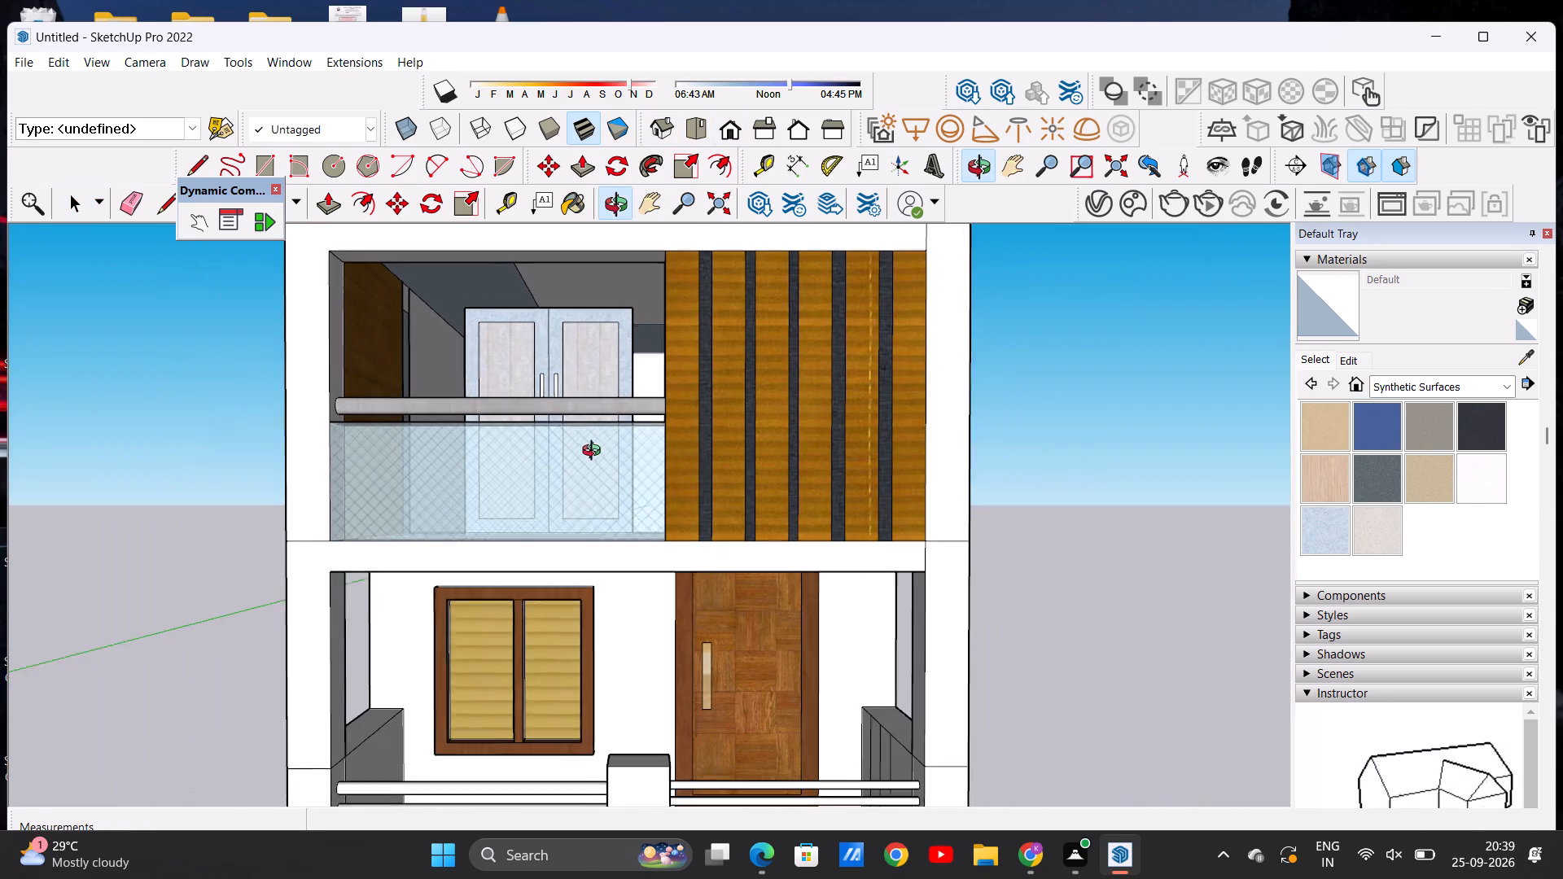
{"action": "middle_click_drag", "start_coordinate": [595, 453], "coordinate": [598, 514]}
{"action": "scroll", "coordinate": [426, 361], "scroll_direction": "up", "scroll_amount": 2}
{"action": "scroll", "coordinate": [434, 379], "scroll_direction": "down", "scroll_amount": 4}
{"action": "middle_click_drag", "start_coordinate": [510, 422], "coordinate": [513, 402]}
{"action": "scroll", "coordinate": [506, 402], "scroll_direction": "down", "scroll_amount": 9}
{"action": "scroll", "coordinate": [586, 389], "scroll_direction": "up", "scroll_amount": 4}
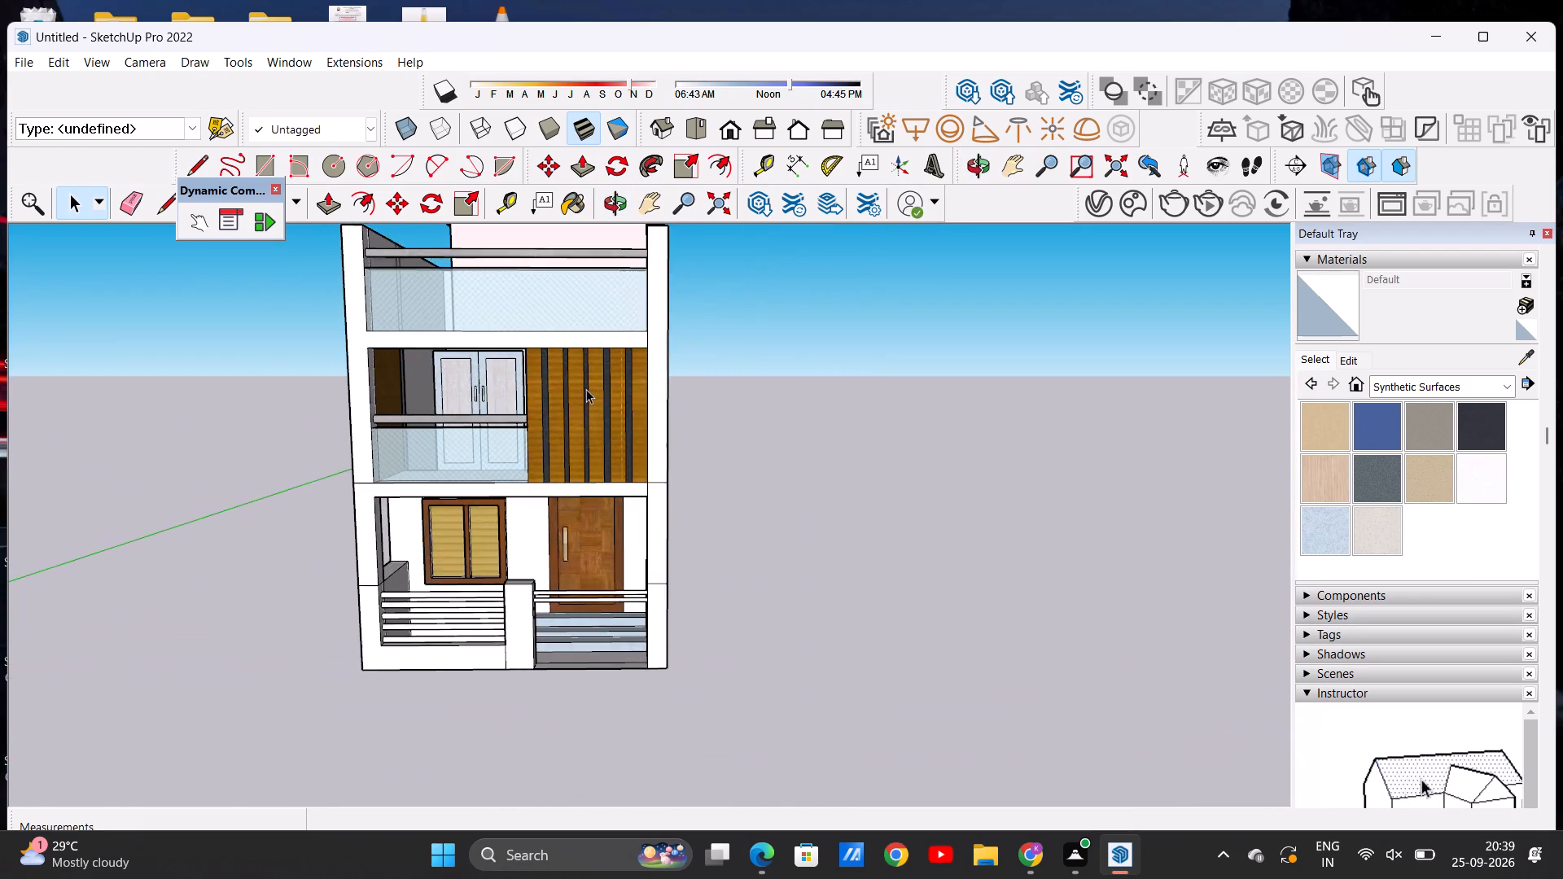
{"action": "scroll", "coordinate": [586, 389], "scroll_direction": "up", "scroll_amount": 2}
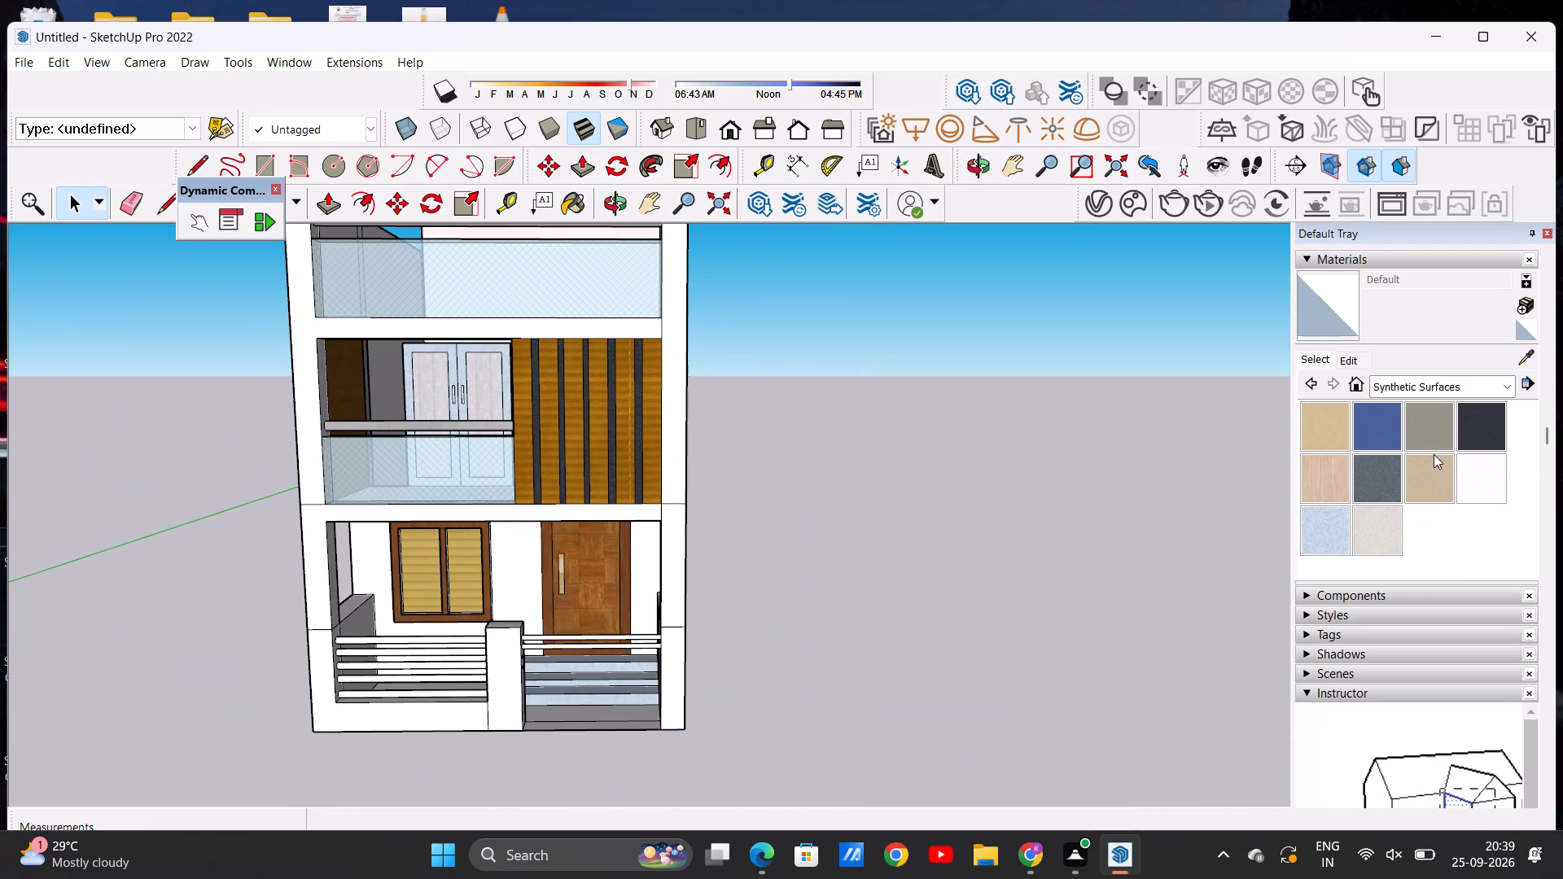
{"action": "left_click", "coordinate": [1332, 431]}
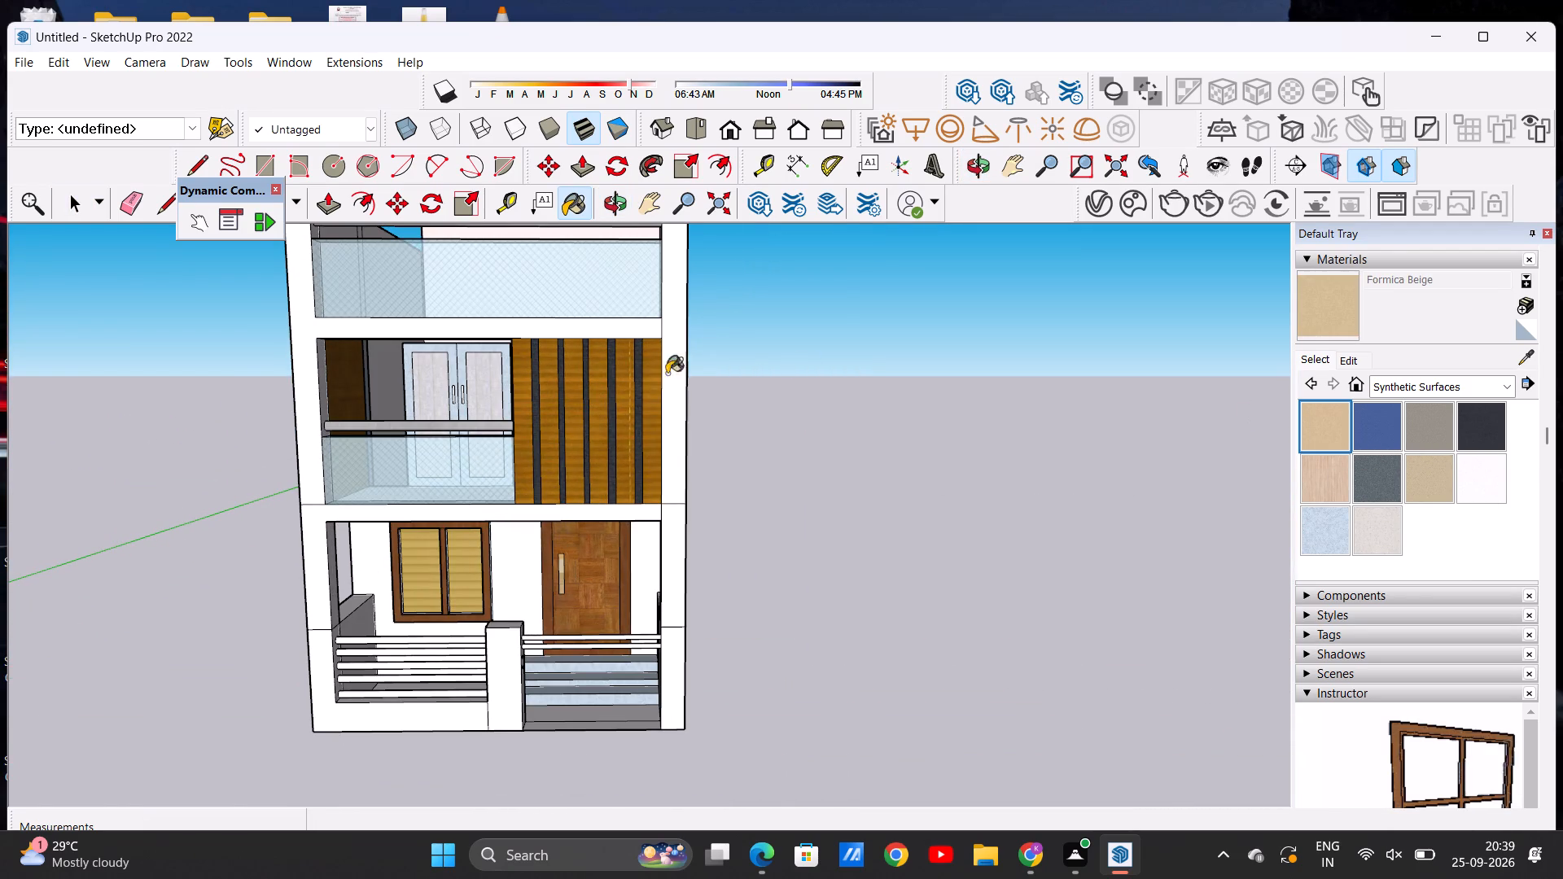
{"action": "scroll", "coordinate": [462, 359], "scroll_direction": "up", "scroll_amount": 4}
{"action": "left_click", "coordinate": [369, 383]}
{"action": "scroll", "coordinate": [453, 413], "scroll_direction": "down", "scroll_amount": 2}
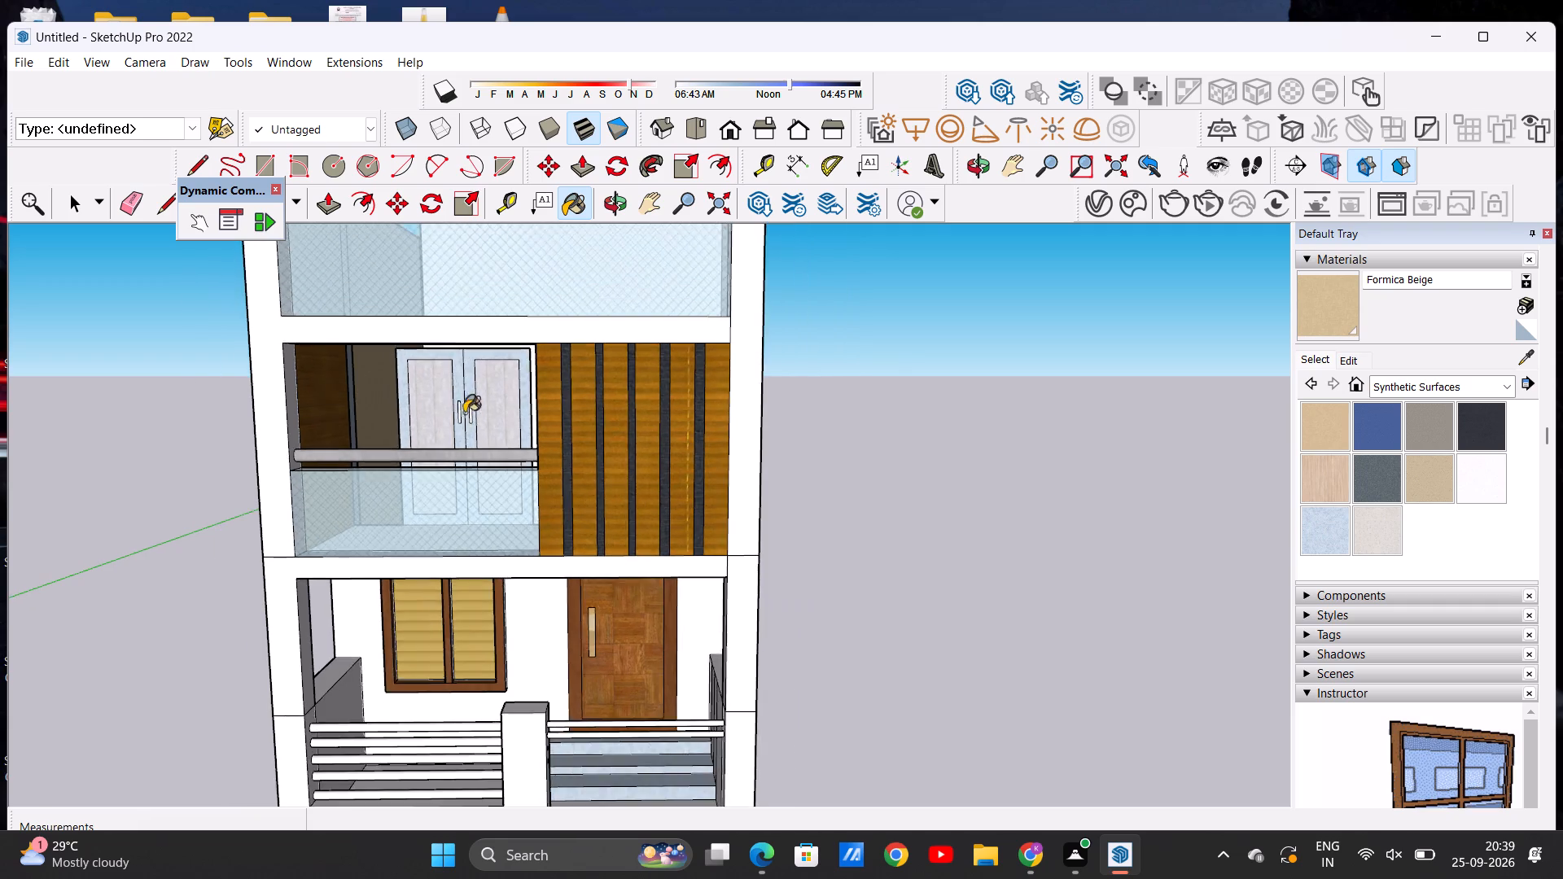
{"action": "scroll", "coordinate": [545, 400], "scroll_direction": "up", "scroll_amount": 5}
{"action": "middle_click_drag", "start_coordinate": [460, 418], "coordinate": [546, 409]}
{"action": "left_click", "coordinate": [537, 394]}
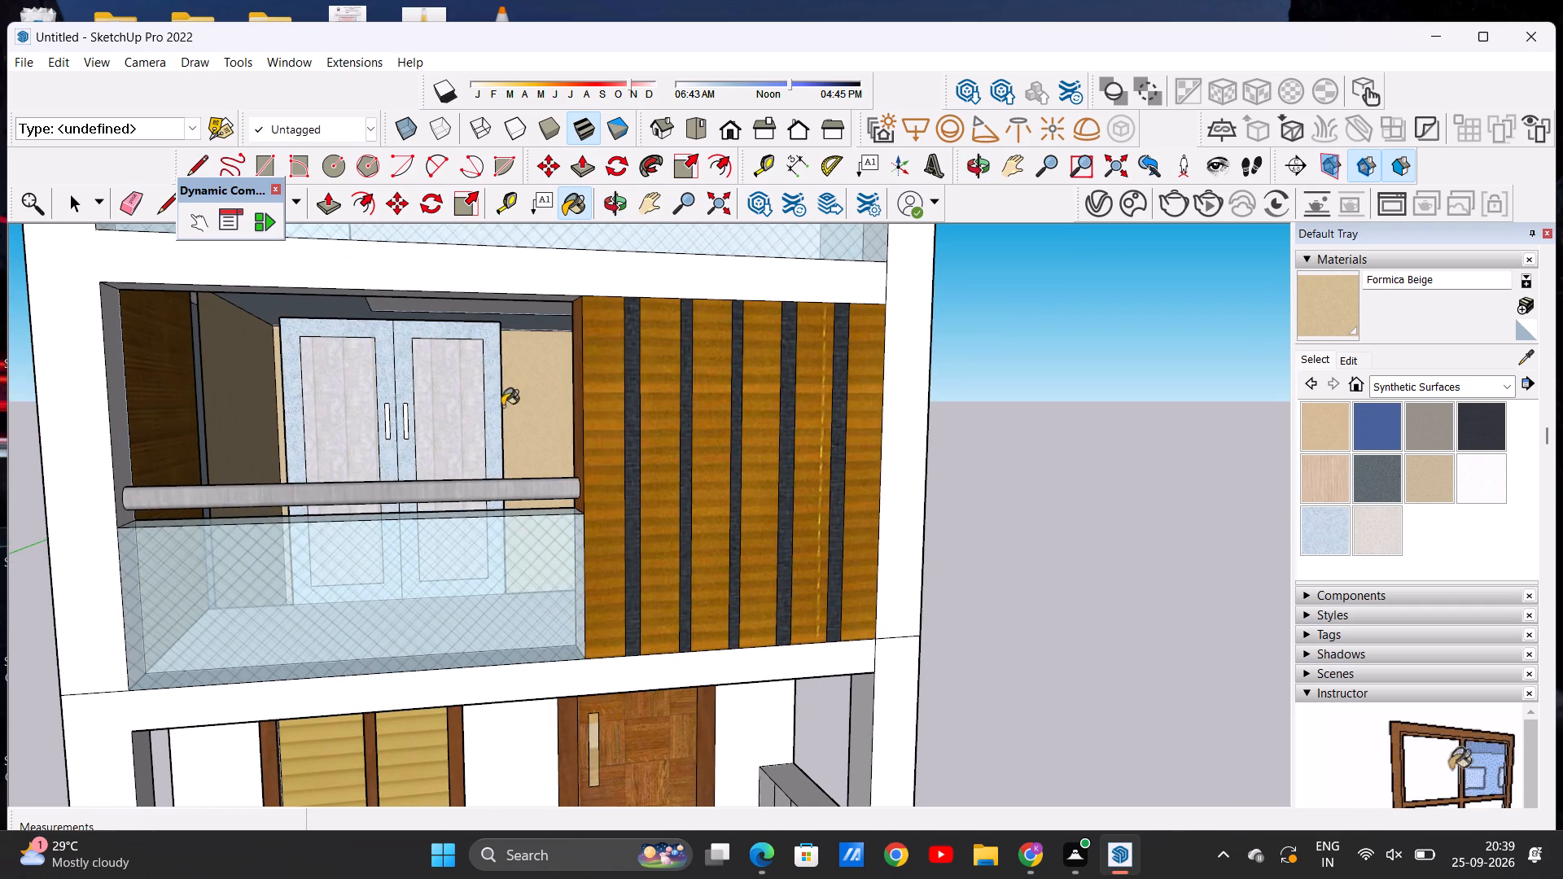
Paint the narrow strip beside the balcony's wood-panelled wall with Formica Beige.
{"action": "middle_click_drag", "start_coordinate": [500, 410], "coordinate": [435, 424]}
{"action": "scroll", "coordinate": [438, 421], "scroll_direction": "down", "scroll_amount": 11}
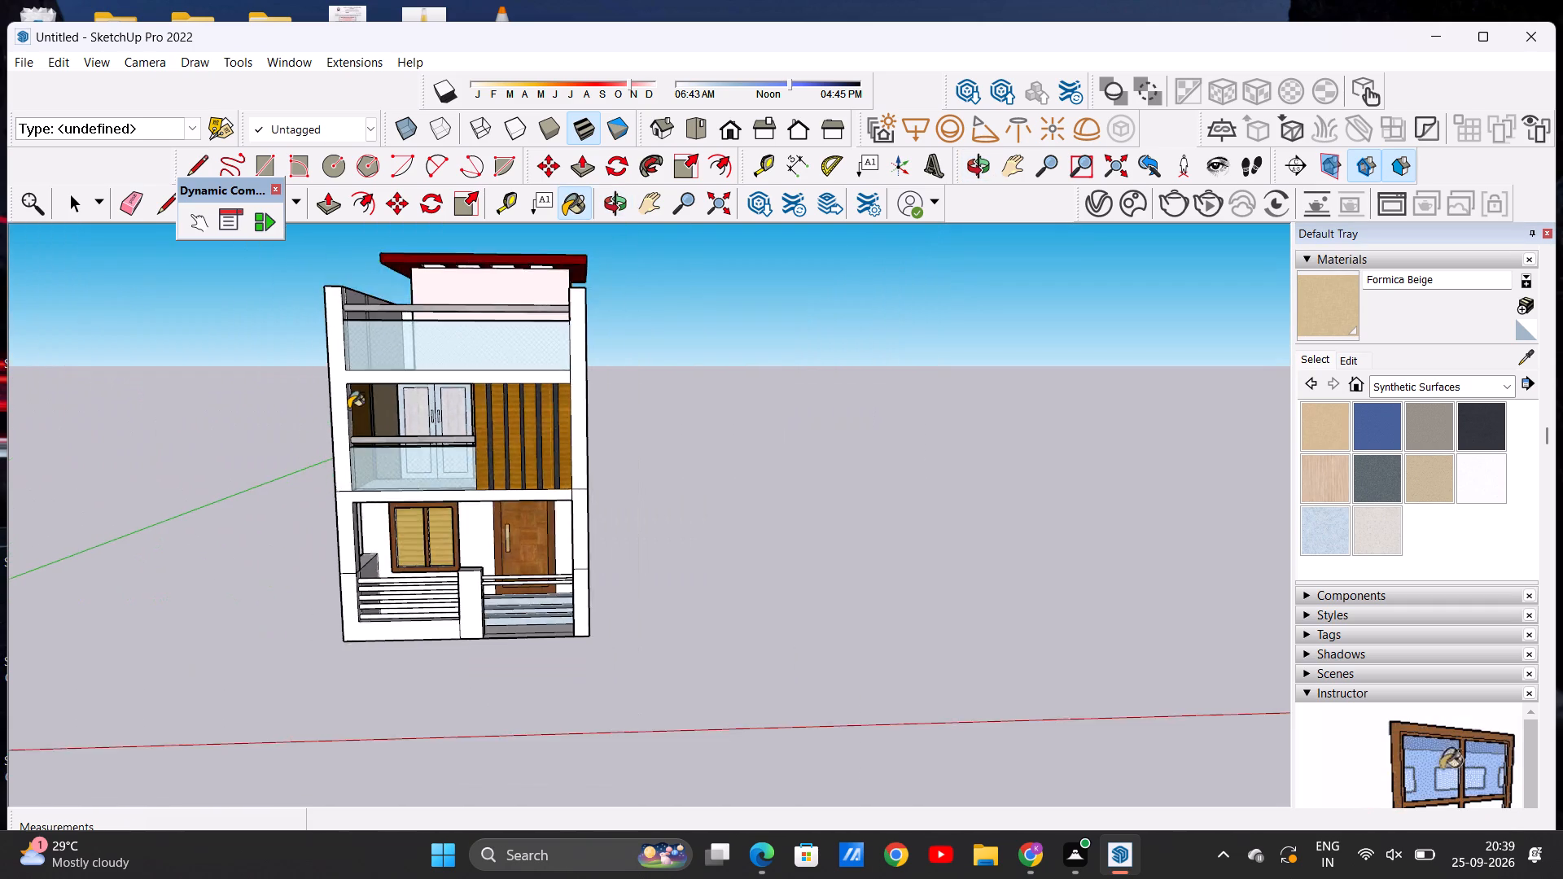
{"action": "scroll", "coordinate": [348, 406], "scroll_direction": "up", "scroll_amount": 20}
{"action": "scroll", "coordinate": [348, 406], "scroll_direction": "up", "scroll_amount": 1}
{"action": "left_click", "coordinate": [370, 431]}
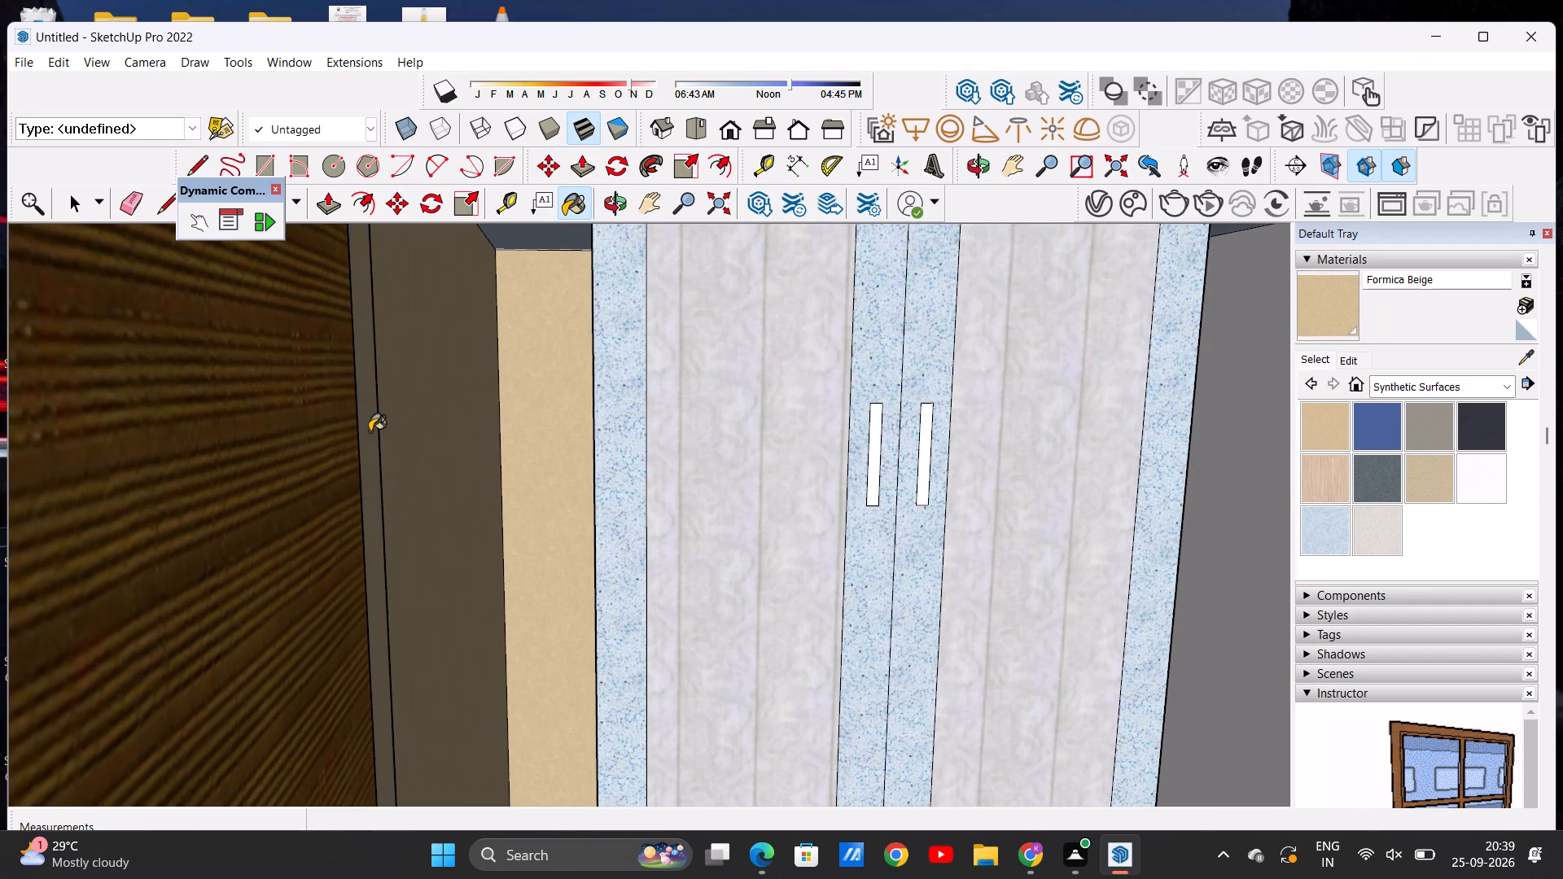
Examine the middle floor balcony's ceiling, beige inner walls and double door, and compare them with the whole front facade.
{"action": "scroll", "coordinate": [368, 439], "scroll_direction": "down", "scroll_amount": 11}
{"action": "scroll", "coordinate": [444, 448], "scroll_direction": "down", "scroll_amount": 7}
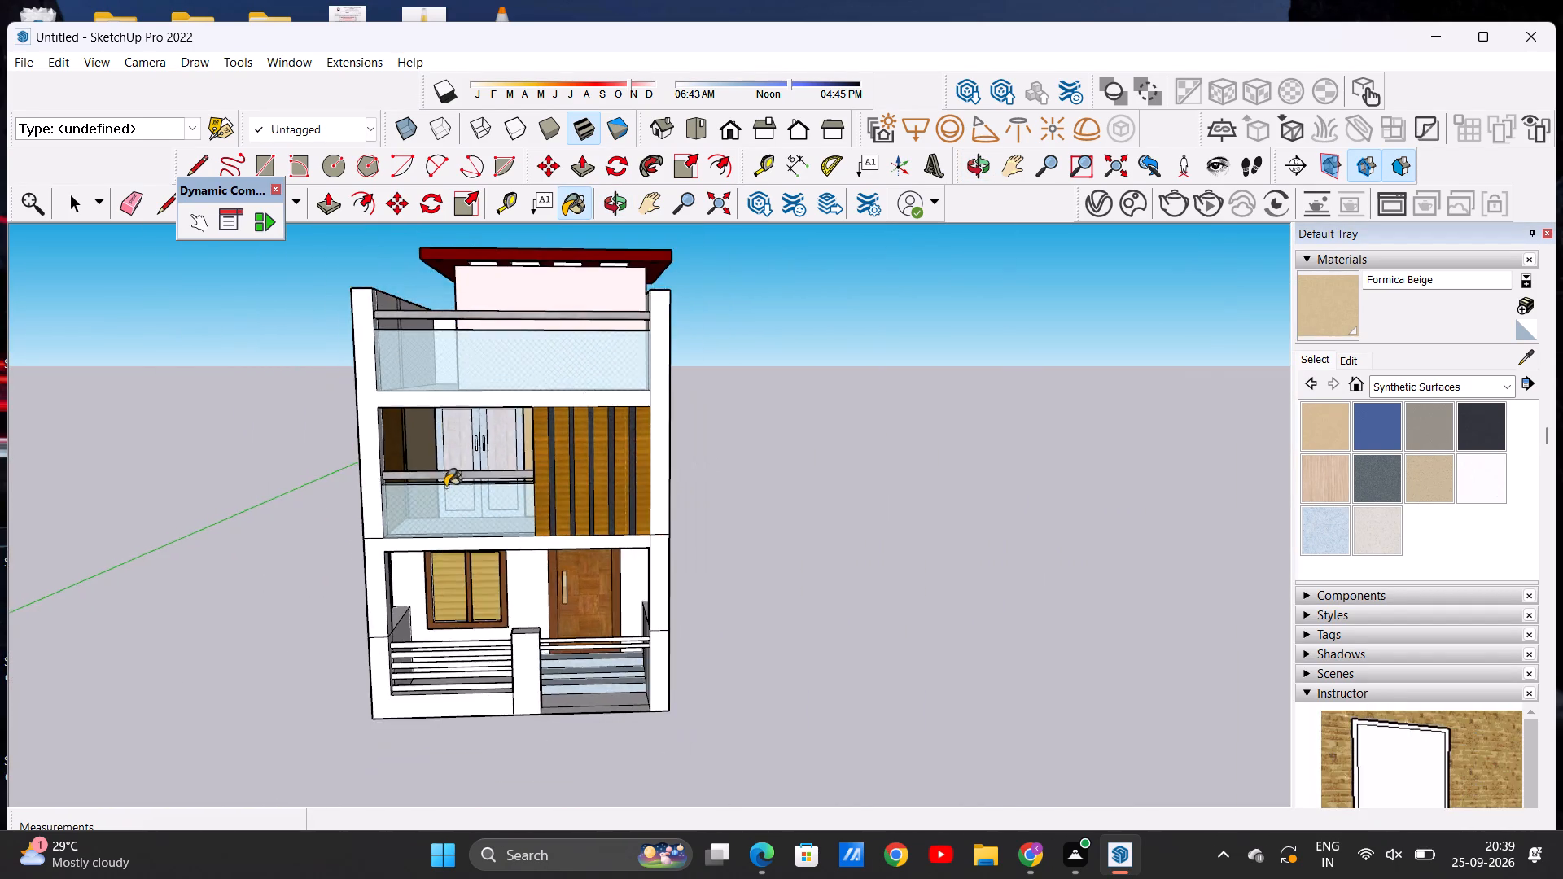
{"action": "middle_click_drag", "start_coordinate": [445, 487], "coordinate": [421, 453]}
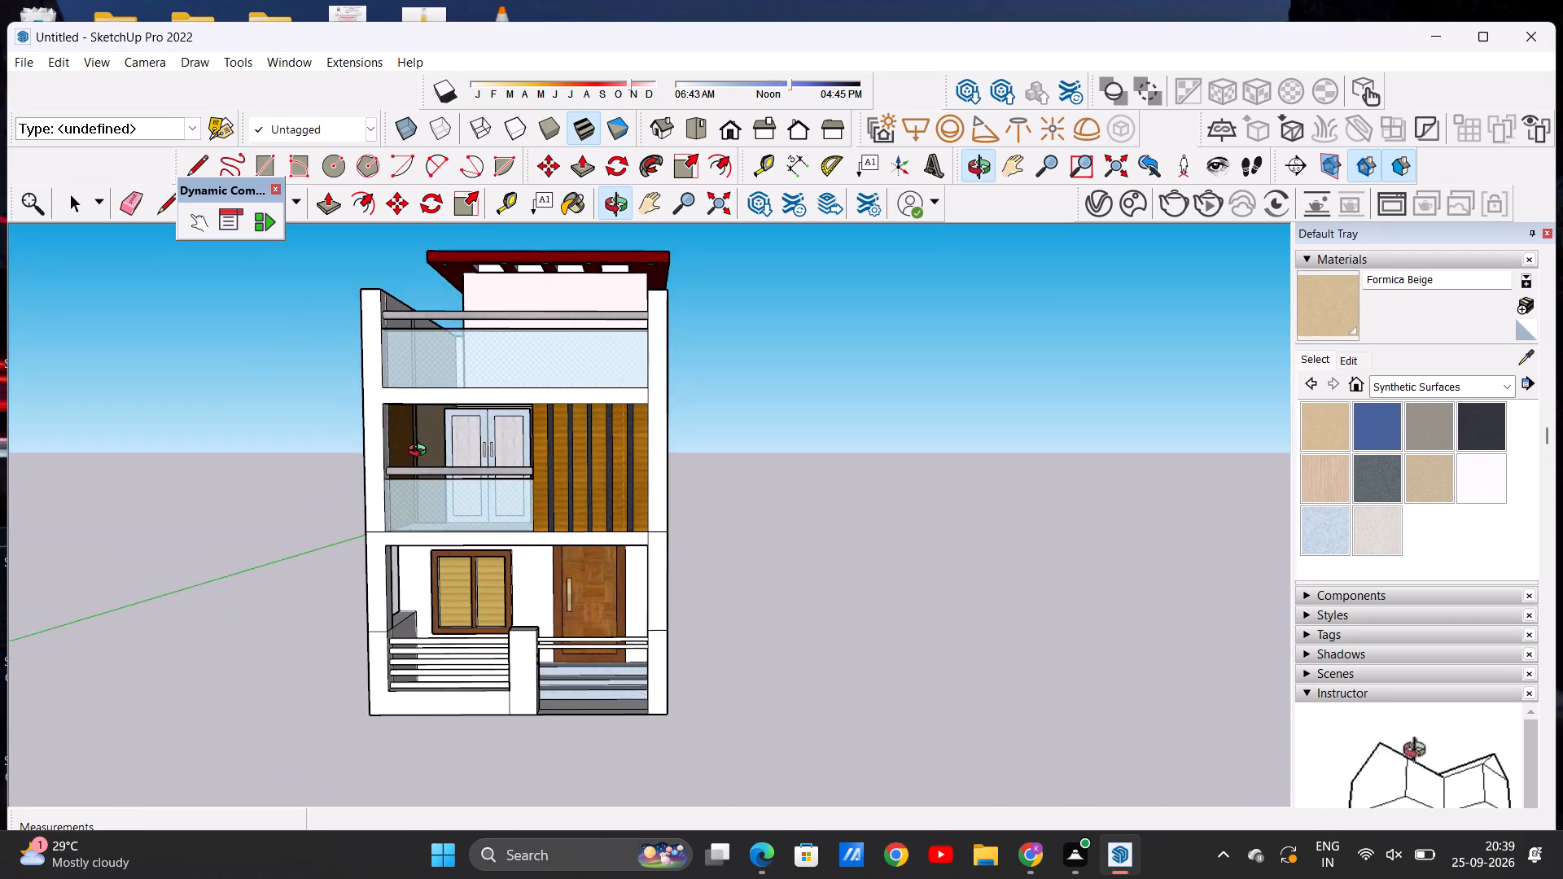
{"action": "middle_click_drag", "start_coordinate": [421, 453], "coordinate": [436, 388]}
{"action": "scroll", "coordinate": [441, 425], "scroll_direction": "up", "scroll_amount": 7}
{"action": "middle_click_drag", "start_coordinate": [456, 474], "coordinate": [432, 382]}
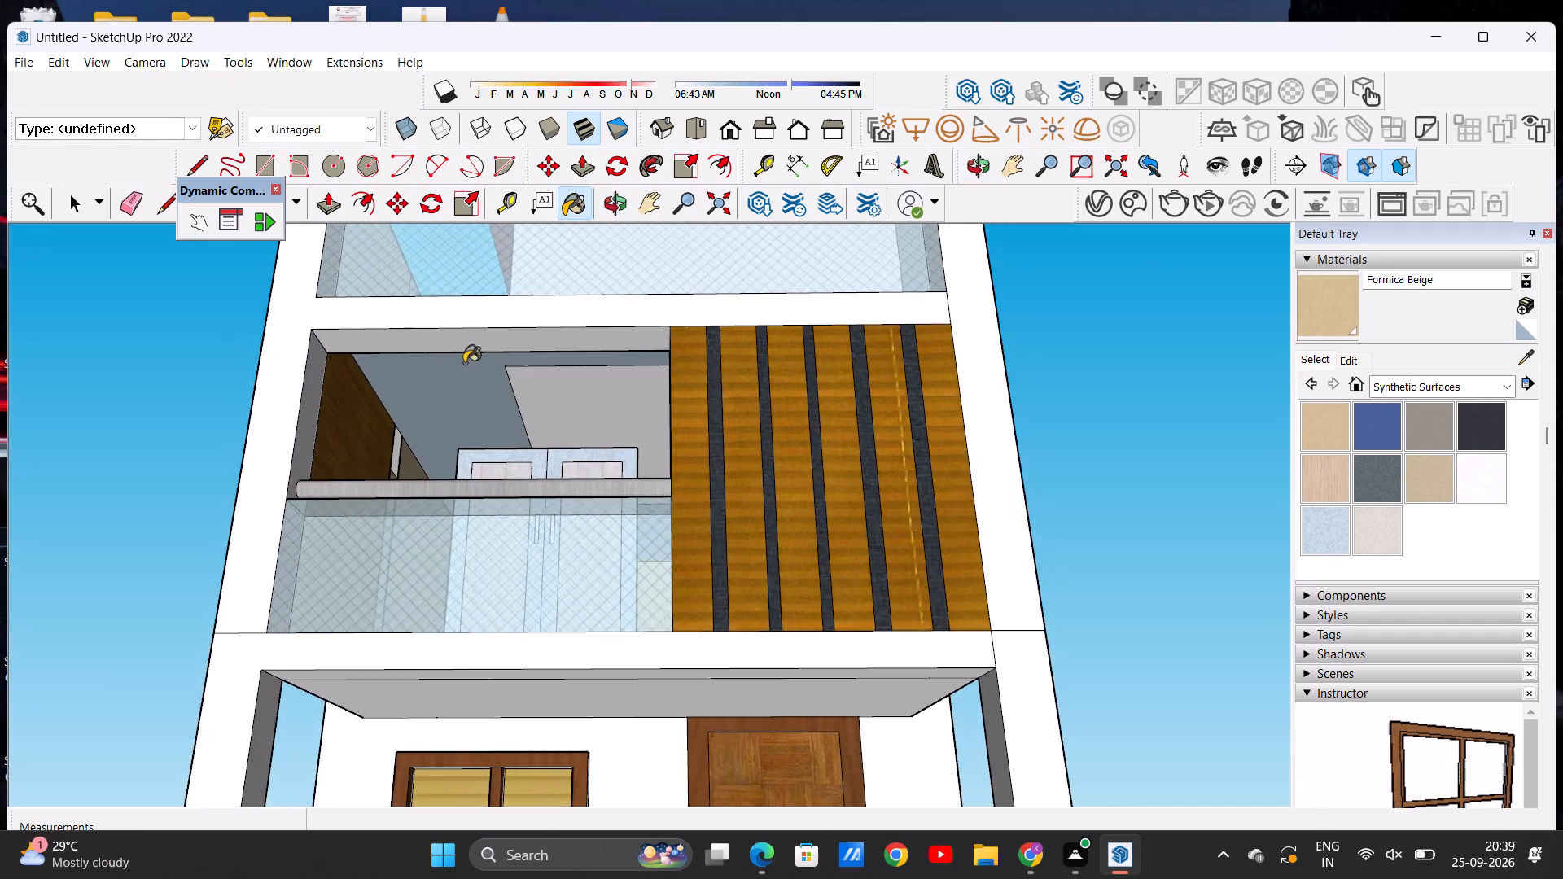
{"action": "scroll", "coordinate": [473, 400], "scroll_direction": "up", "scroll_amount": 9}
{"action": "scroll", "coordinate": [646, 382], "scroll_direction": "down", "scroll_amount": 1}
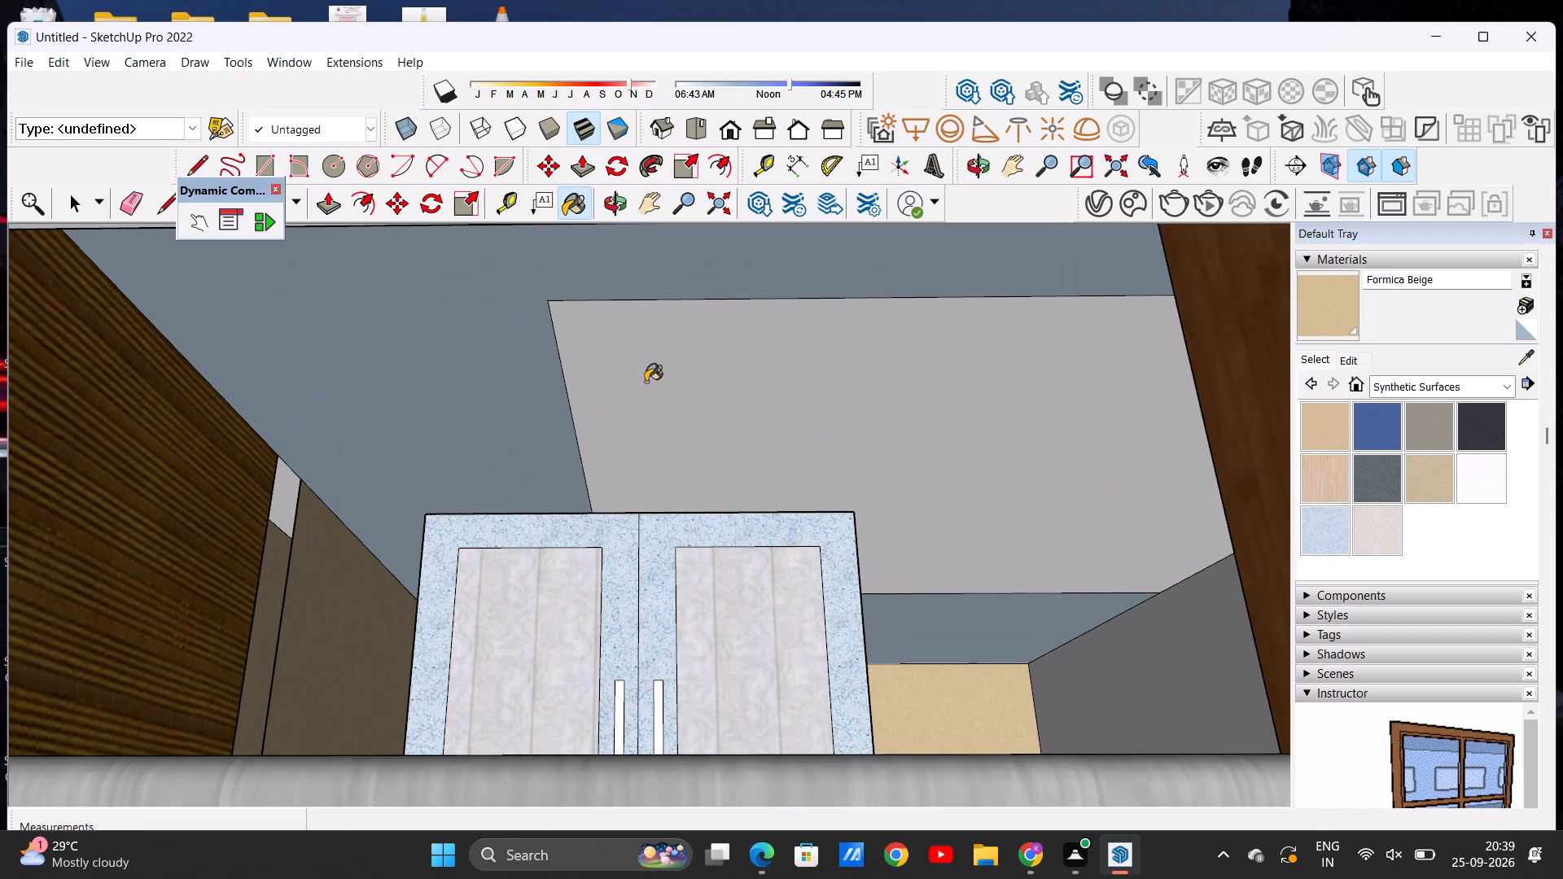
{"action": "scroll", "coordinate": [646, 382], "scroll_direction": "down", "scroll_amount": 4}
{"action": "middle_click_drag", "start_coordinate": [654, 420], "coordinate": [653, 593]}
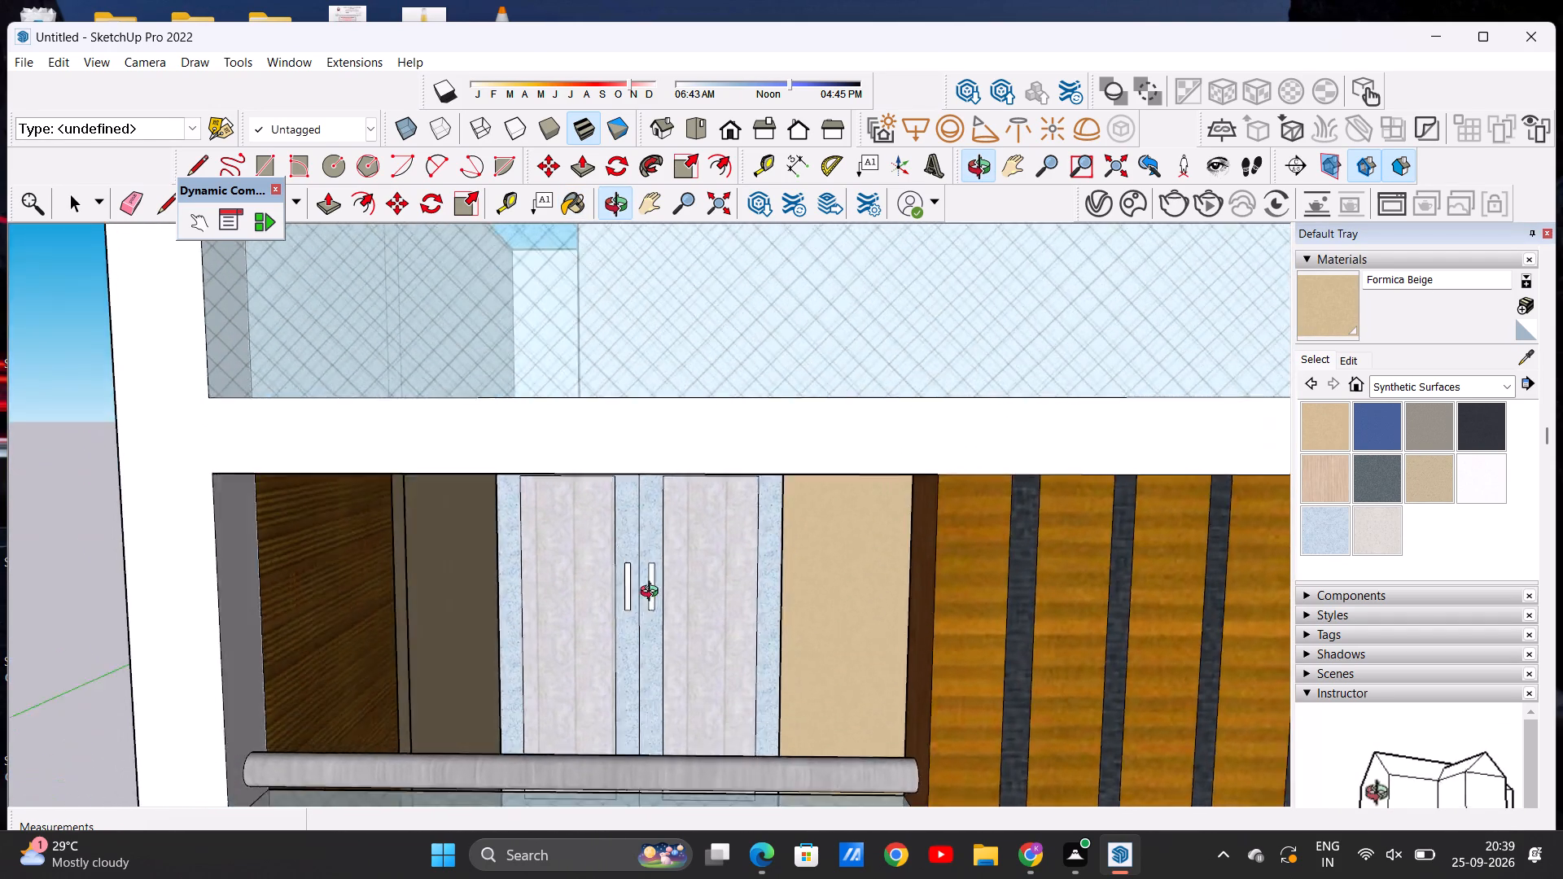
{"action": "middle_click_drag", "start_coordinate": [653, 593], "coordinate": [693, 665]}
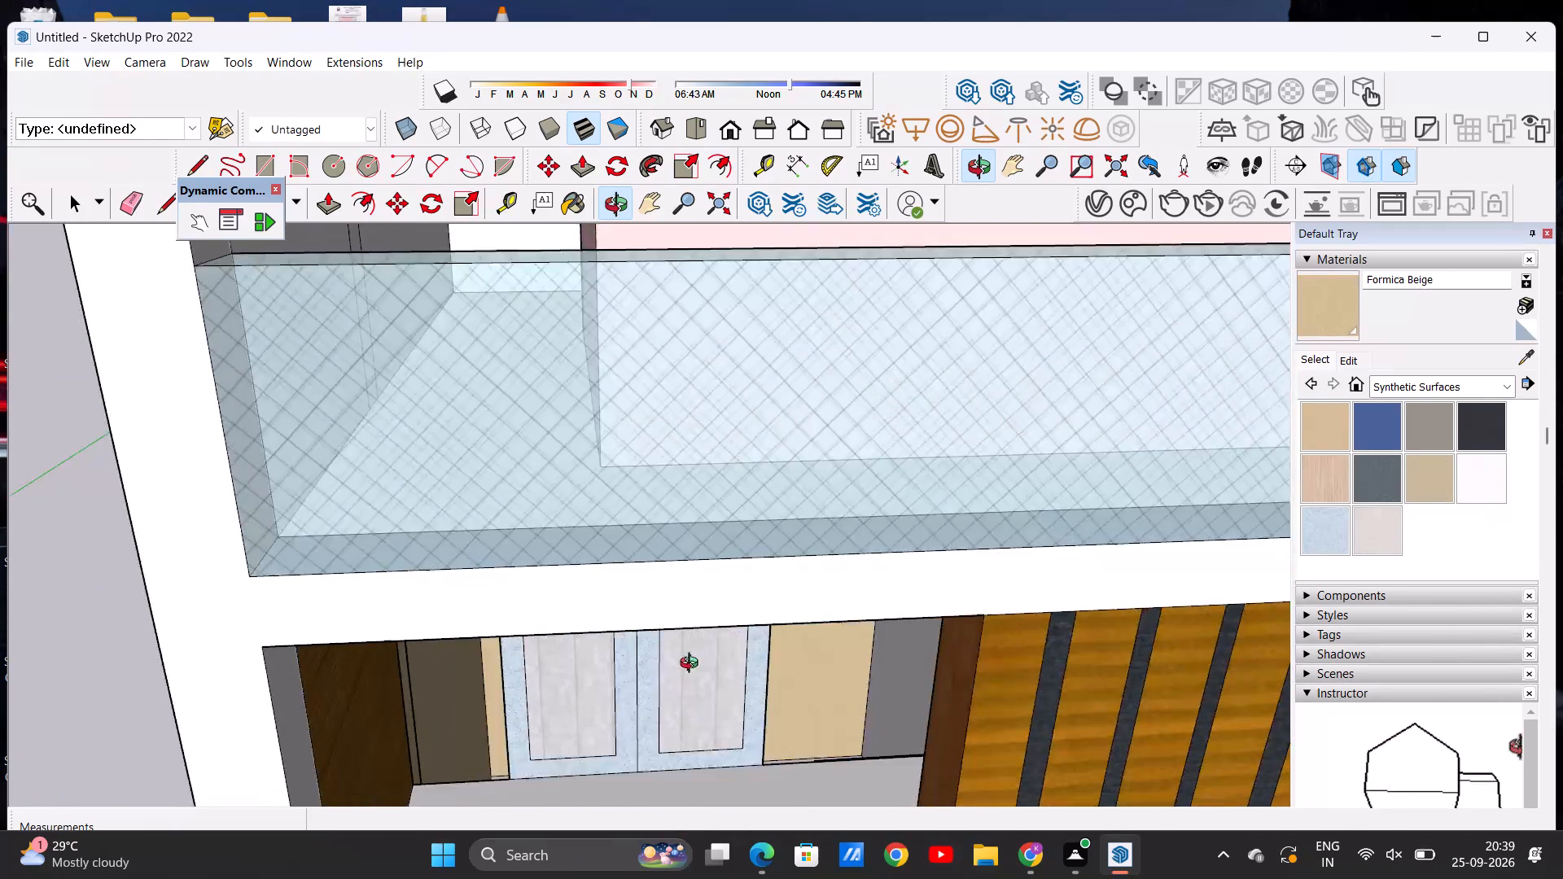
{"action": "middle_click_drag", "start_coordinate": [693, 665], "coordinate": [691, 445]}
{"action": "middle_click_drag", "start_coordinate": [708, 539], "coordinate": [690, 544]}
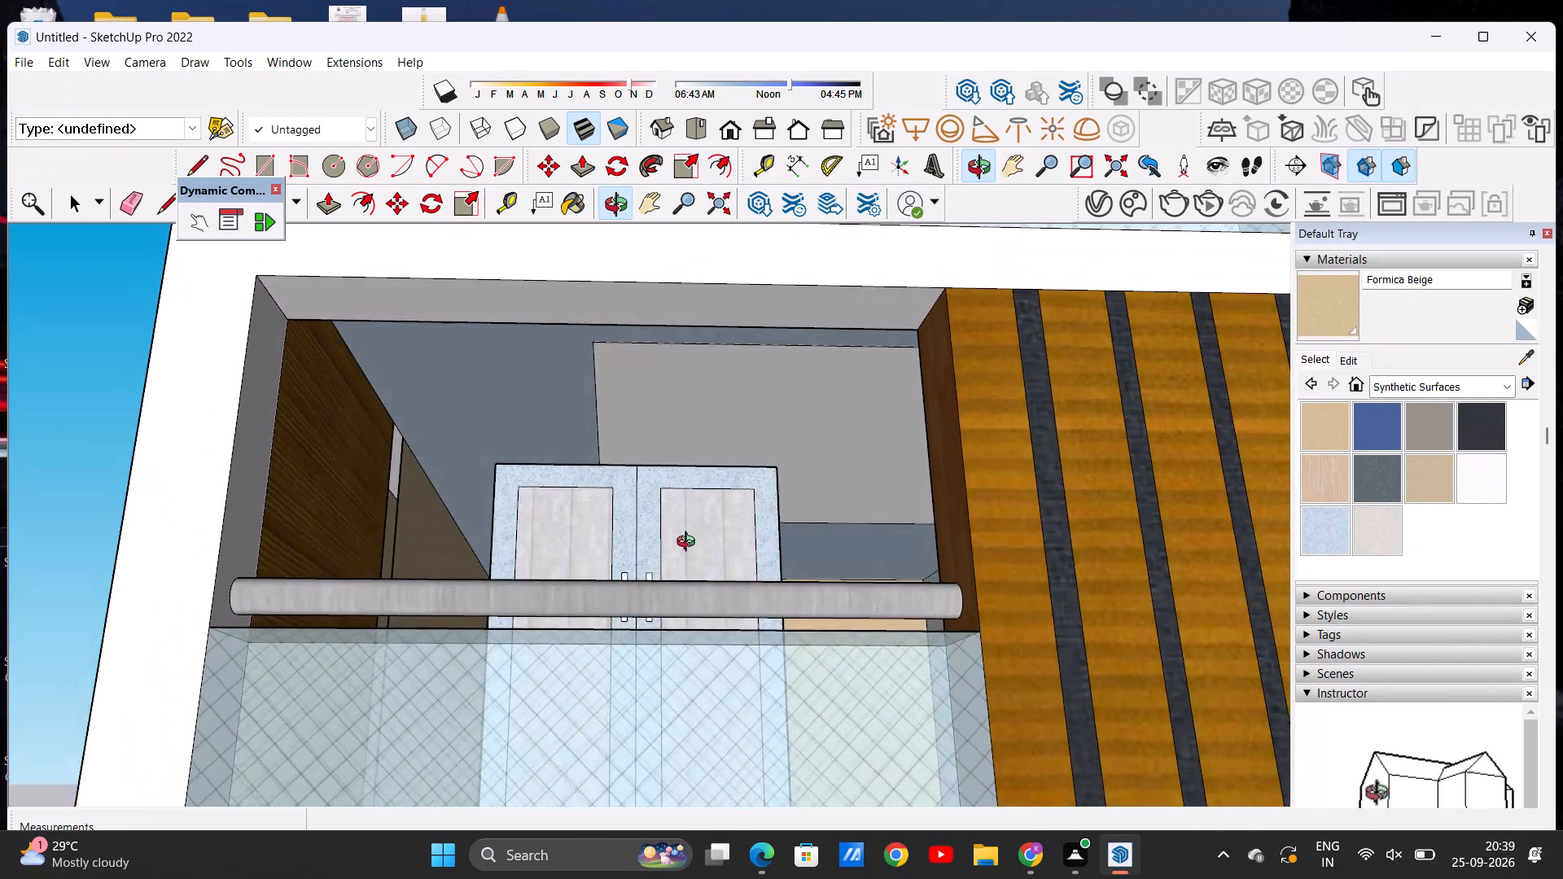
{"action": "middle_click_drag", "start_coordinate": [690, 544], "coordinate": [690, 544]}
{"action": "scroll", "coordinate": [622, 435], "scroll_direction": "up", "scroll_amount": 7}
{"action": "scroll", "coordinate": [624, 436], "scroll_direction": "down", "scroll_amount": 7}
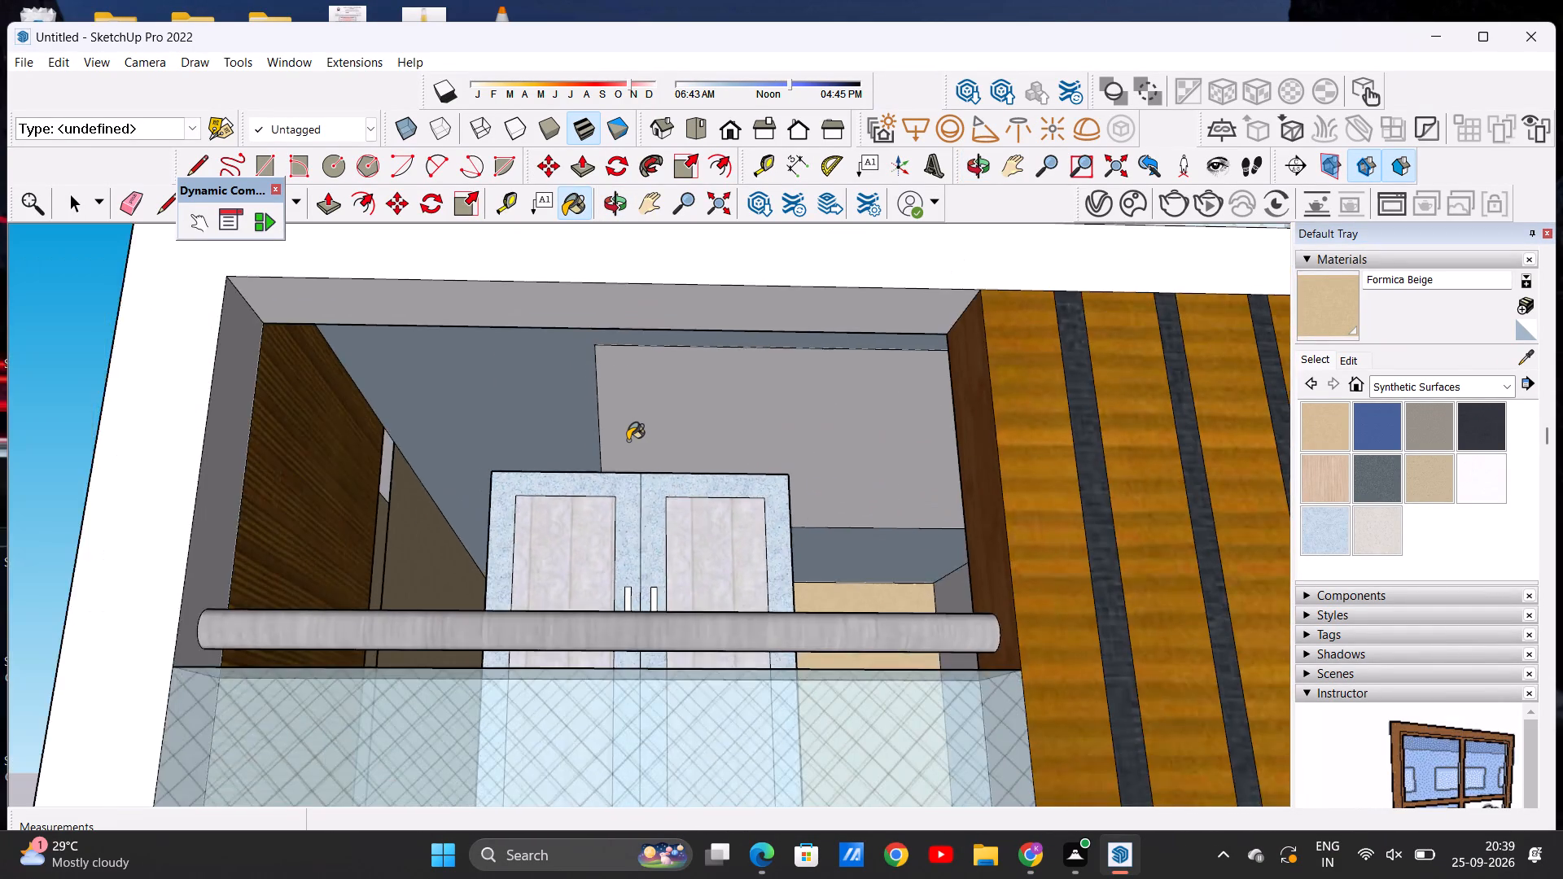
{"action": "scroll", "coordinate": [628, 440], "scroll_direction": "down", "scroll_amount": 4}
{"action": "middle_click_drag", "start_coordinate": [613, 472], "coordinate": [603, 615]}
{"action": "scroll", "coordinate": [595, 576], "scroll_direction": "down", "scroll_amount": 12}
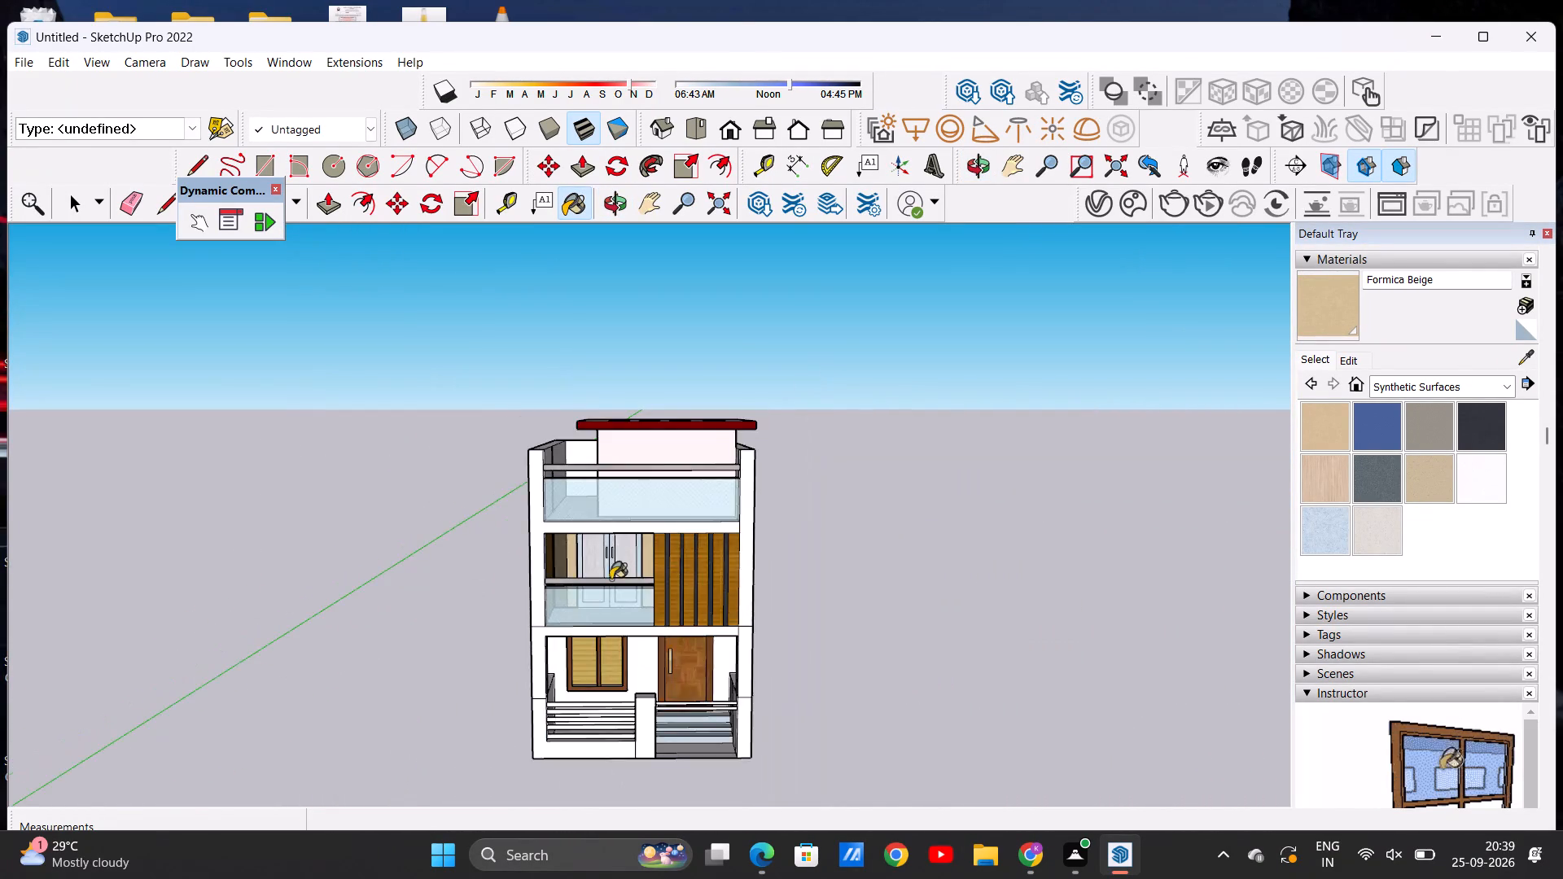
{"action": "scroll", "coordinate": [611, 581], "scroll_direction": "up", "scroll_amount": 7}
{"action": "middle_click_drag", "start_coordinate": [654, 597], "coordinate": [628, 567]}
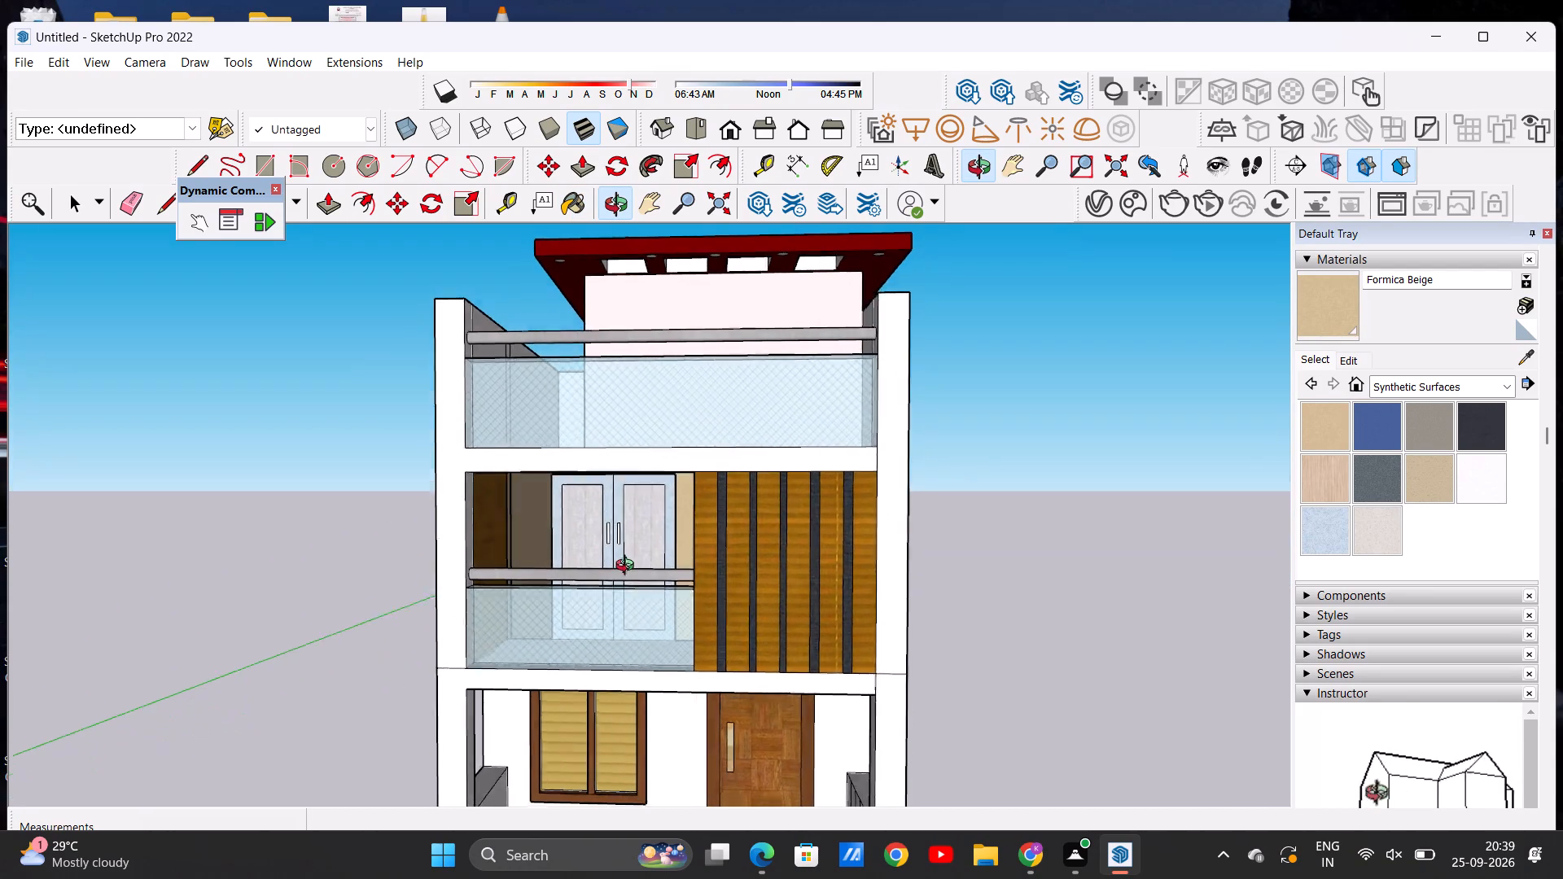
{"action": "middle_click_drag", "start_coordinate": [628, 567], "coordinate": [630, 571]}
{"action": "scroll", "coordinate": [615, 557], "scroll_direction": "down", "scroll_amount": 3}
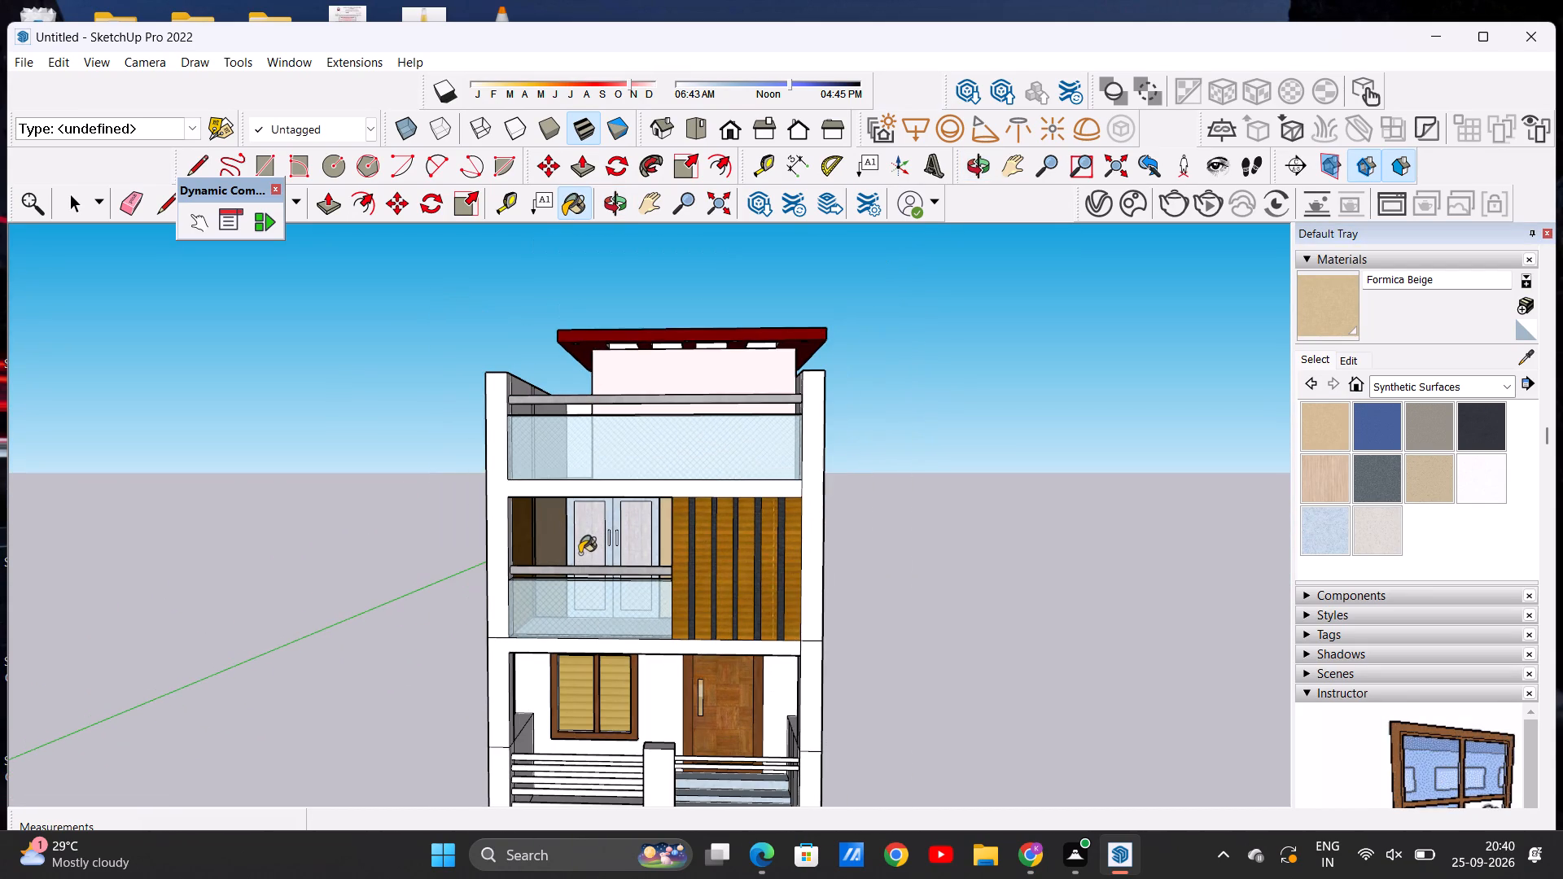
{"action": "key", "text": "space"}
Examine the ground floor porch, railings, gate pillar and entrance steps from the front and the side.
{"action": "middle_click_drag", "start_coordinate": [596, 544], "coordinate": [614, 566]}
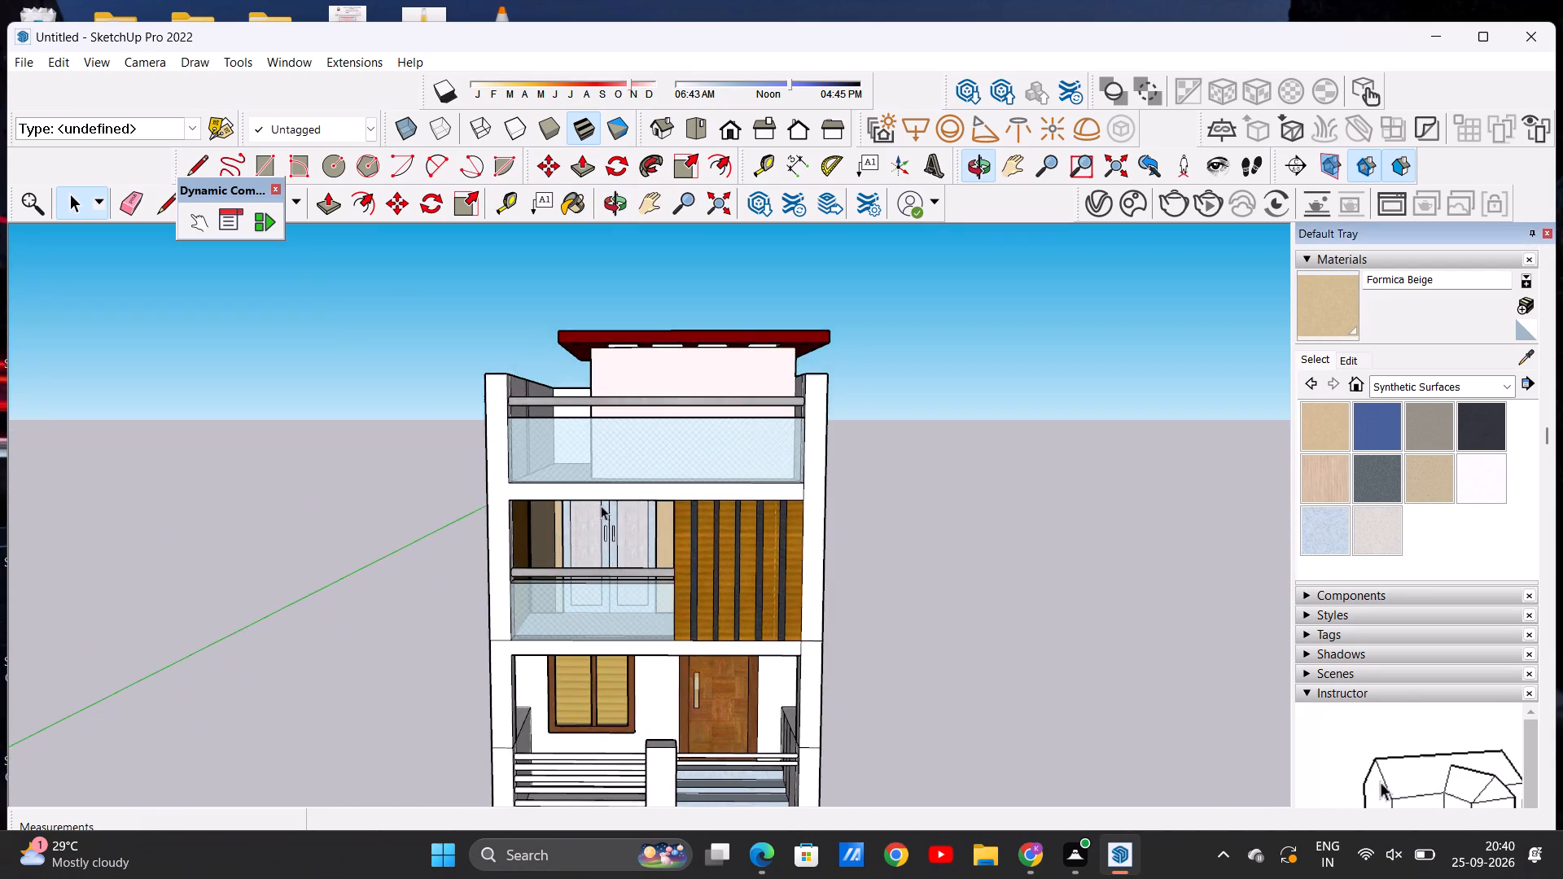
{"action": "scroll", "coordinate": [596, 482], "scroll_direction": "down", "scroll_amount": 7}
{"action": "middle_click_drag", "start_coordinate": [594, 612], "coordinate": [582, 571]}
{"action": "scroll", "coordinate": [625, 645], "scroll_direction": "up", "scroll_amount": 16}
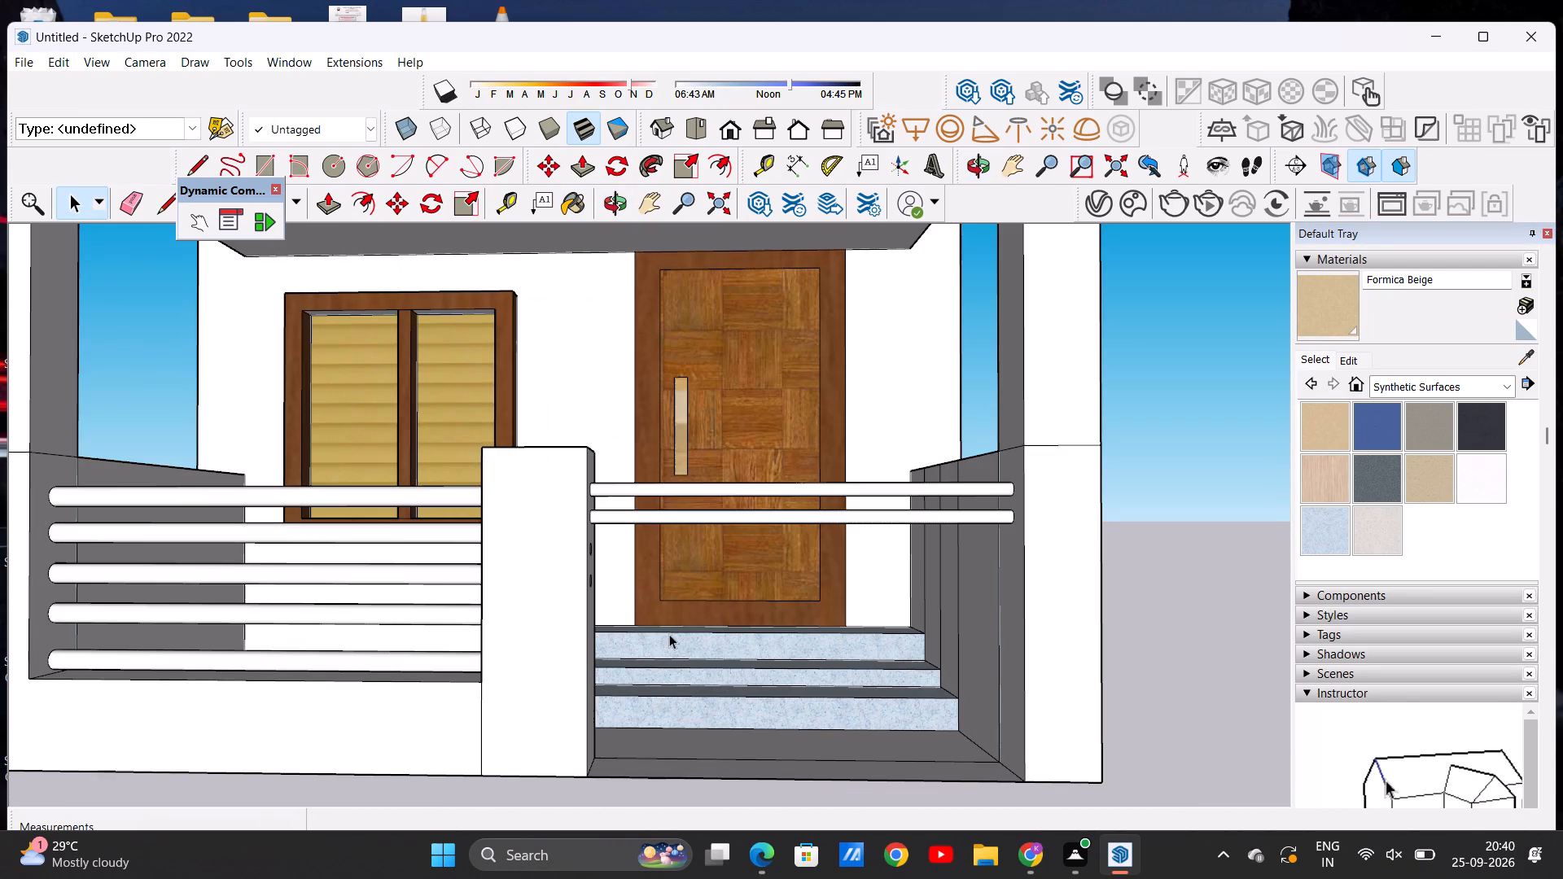
{"action": "scroll", "coordinate": [593, 579], "scroll_direction": "down", "scroll_amount": 4}
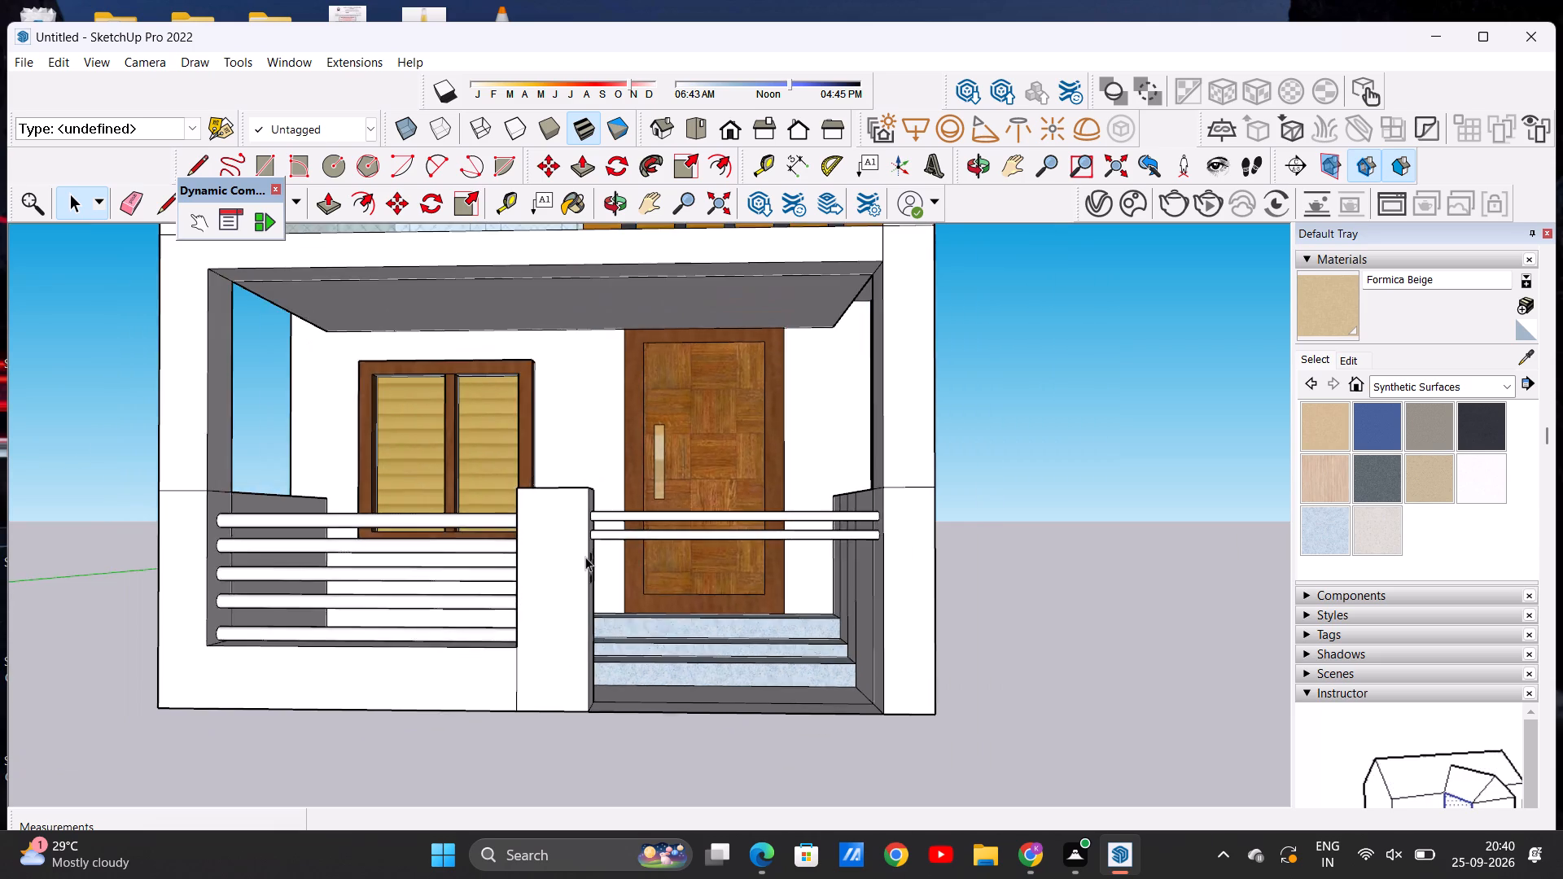
{"action": "scroll", "coordinate": [588, 550], "scroll_direction": "down", "scroll_amount": 11}
{"action": "middle_click_drag", "start_coordinate": [592, 585], "coordinate": [594, 626]}
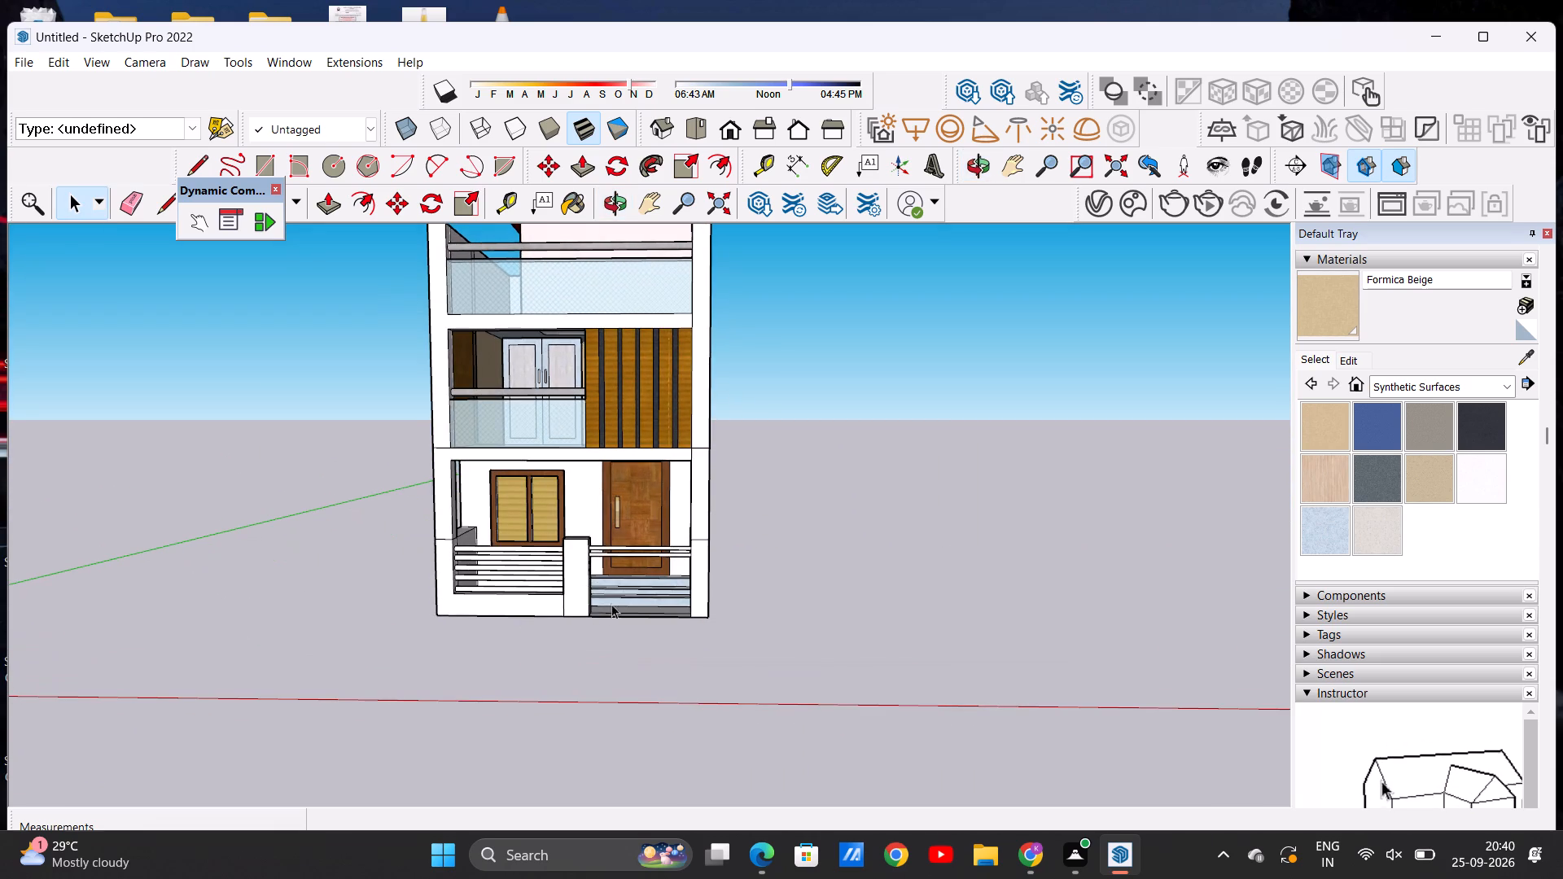
{"action": "middle_click_drag", "start_coordinate": [633, 597], "coordinate": [460, 623]}
{"action": "scroll", "coordinate": [562, 589], "scroll_direction": "up", "scroll_amount": 5}
{"action": "middle_click_drag", "start_coordinate": [614, 585], "coordinate": [606, 602]}
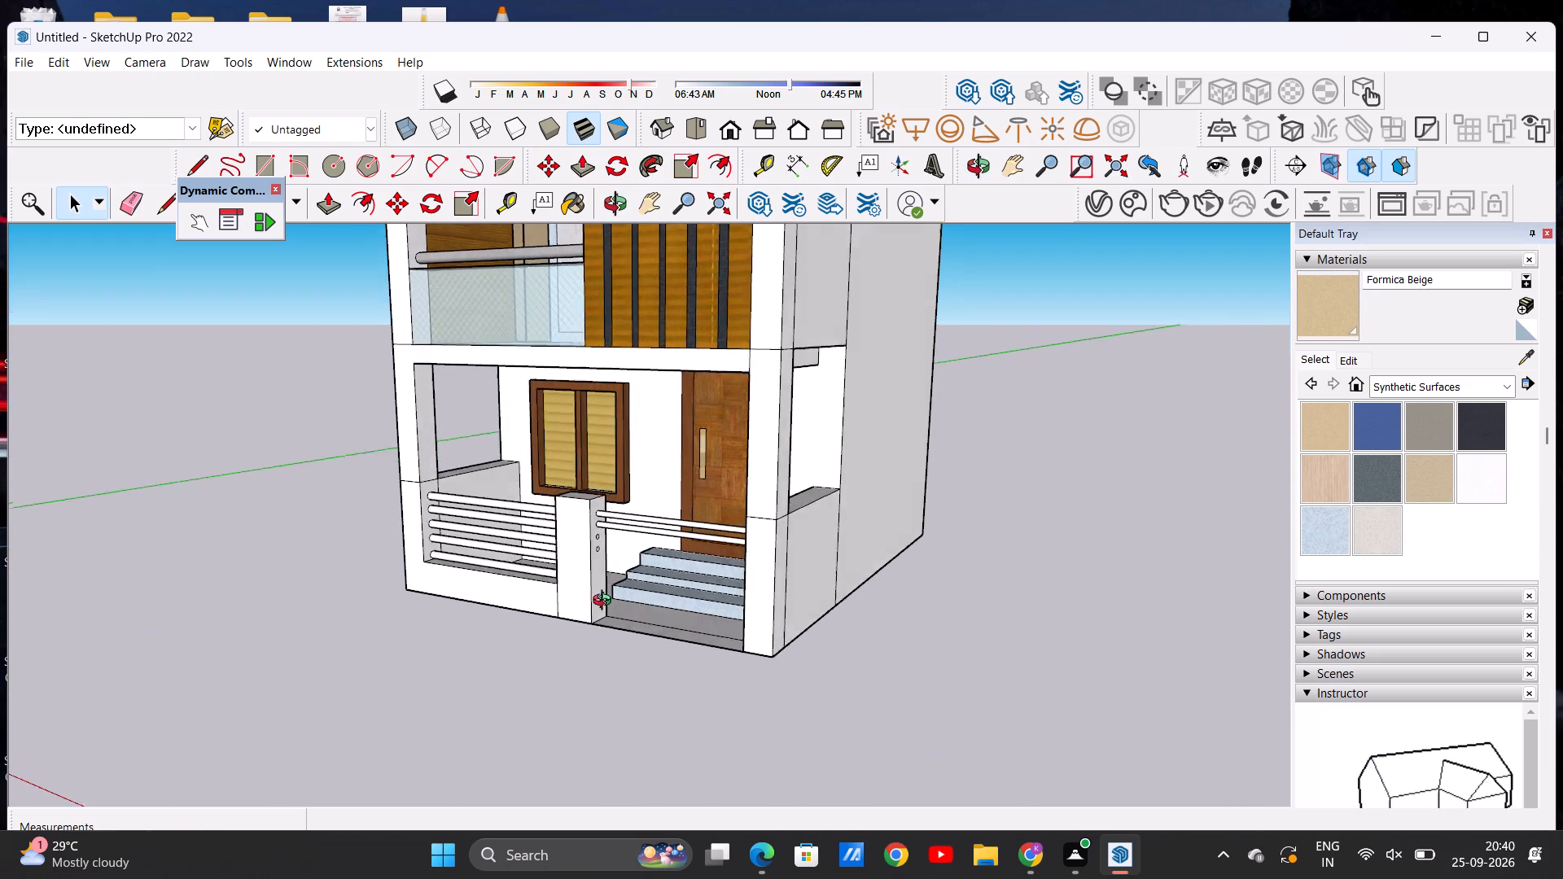
Copy the lowest railing circle about 2 13/16" down the gate pillar's inner side face and nudge the copy up about 9/16".
{"action": "middle_click_drag", "start_coordinate": [606, 602], "coordinate": [590, 612]}
{"action": "scroll", "coordinate": [604, 547], "scroll_direction": "up", "scroll_amount": 10}
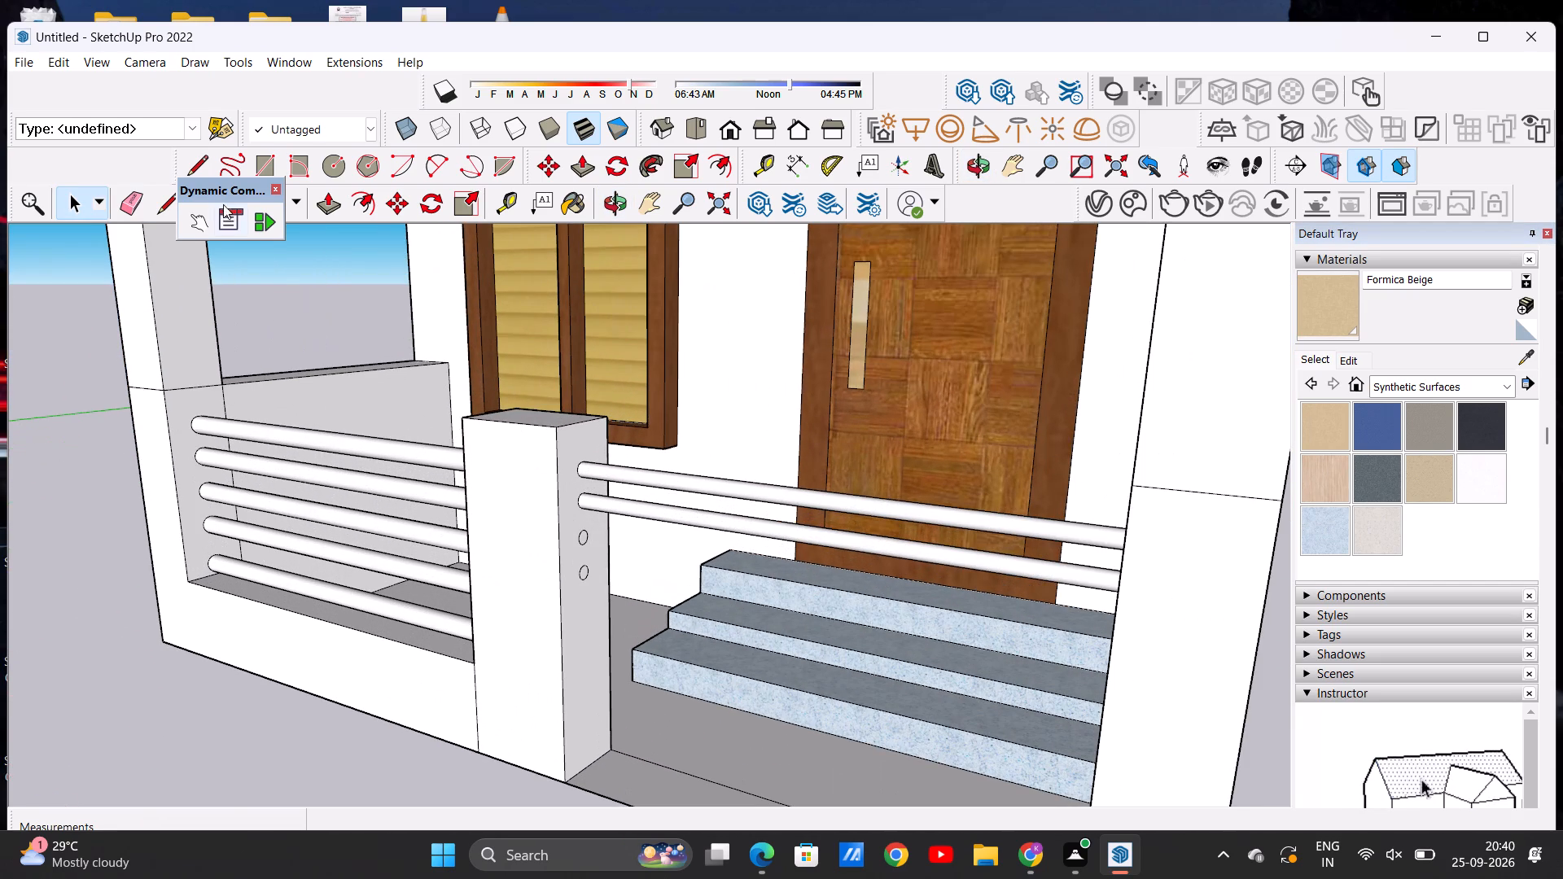
{"action": "double_click", "coordinate": [582, 569]}
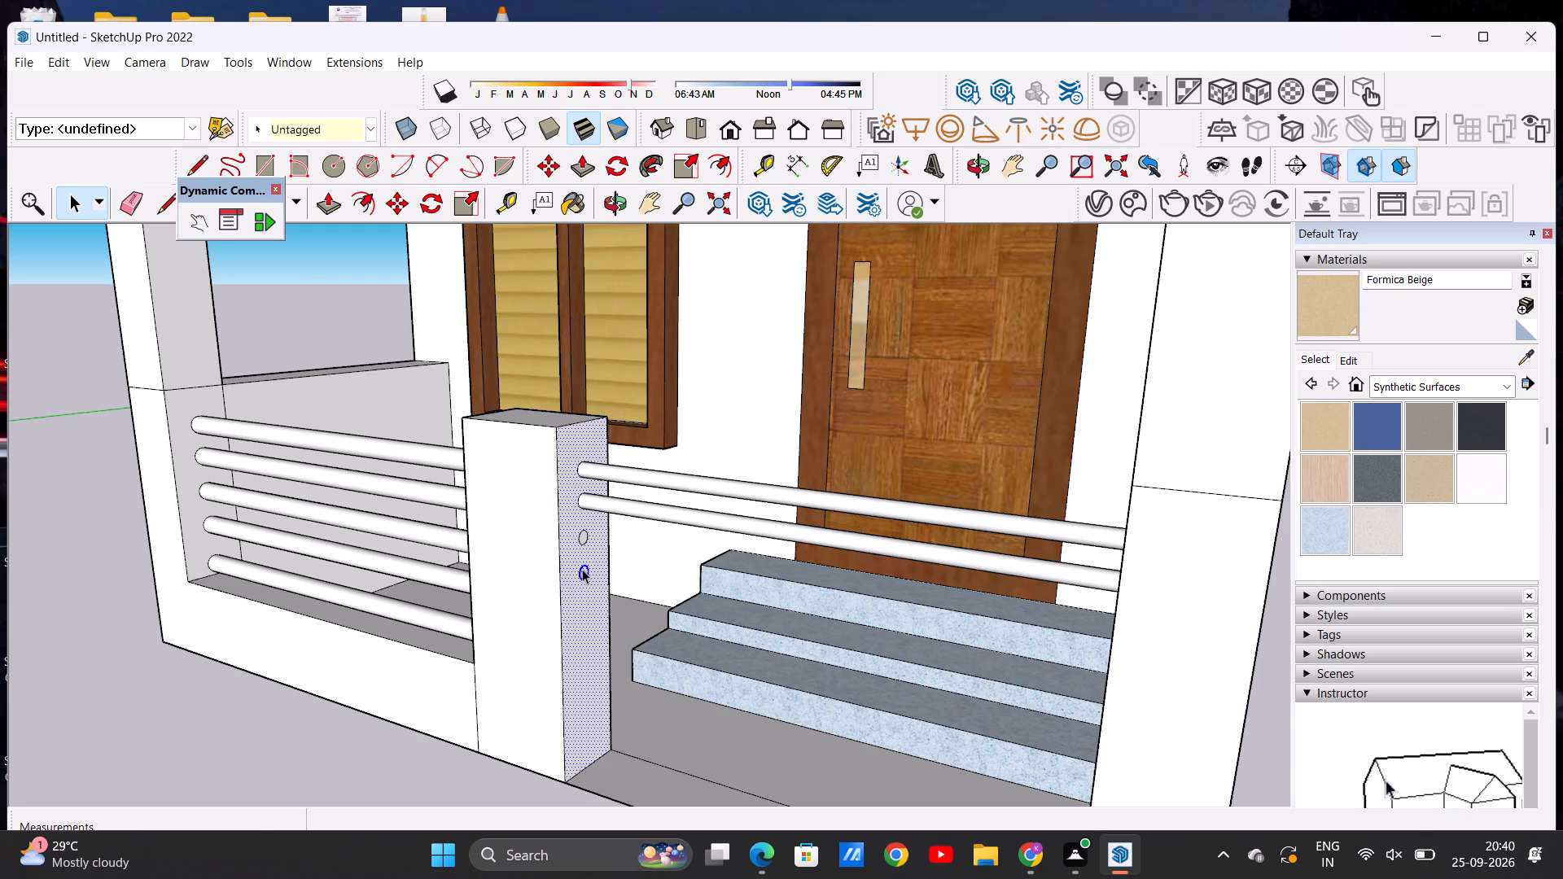
{"action": "left_click", "coordinate": [210, 765]}
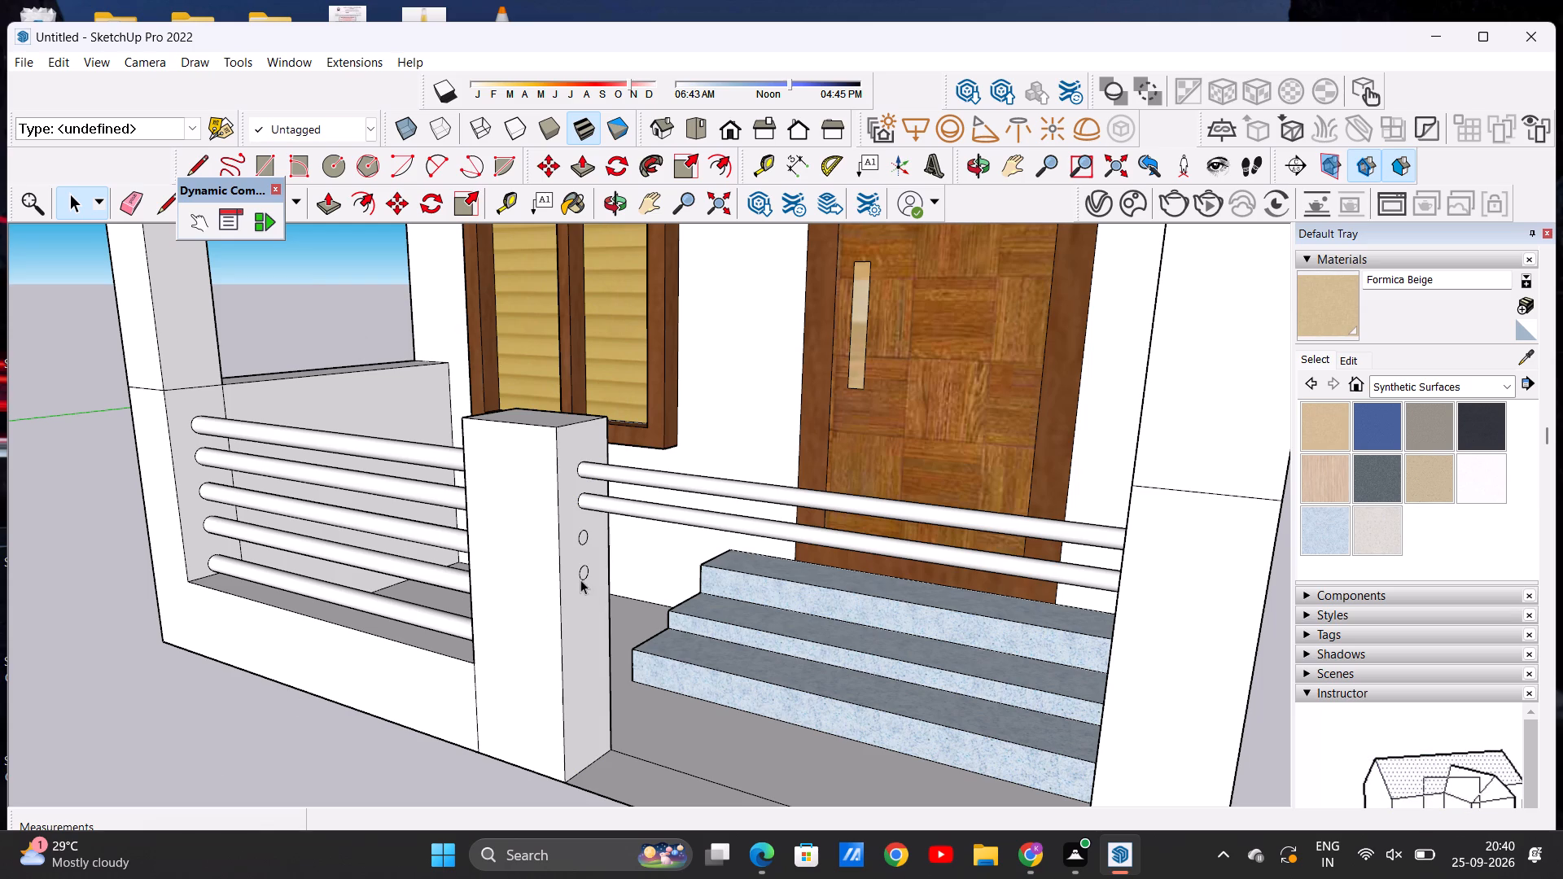
{"action": "left_click", "coordinate": [581, 576]}
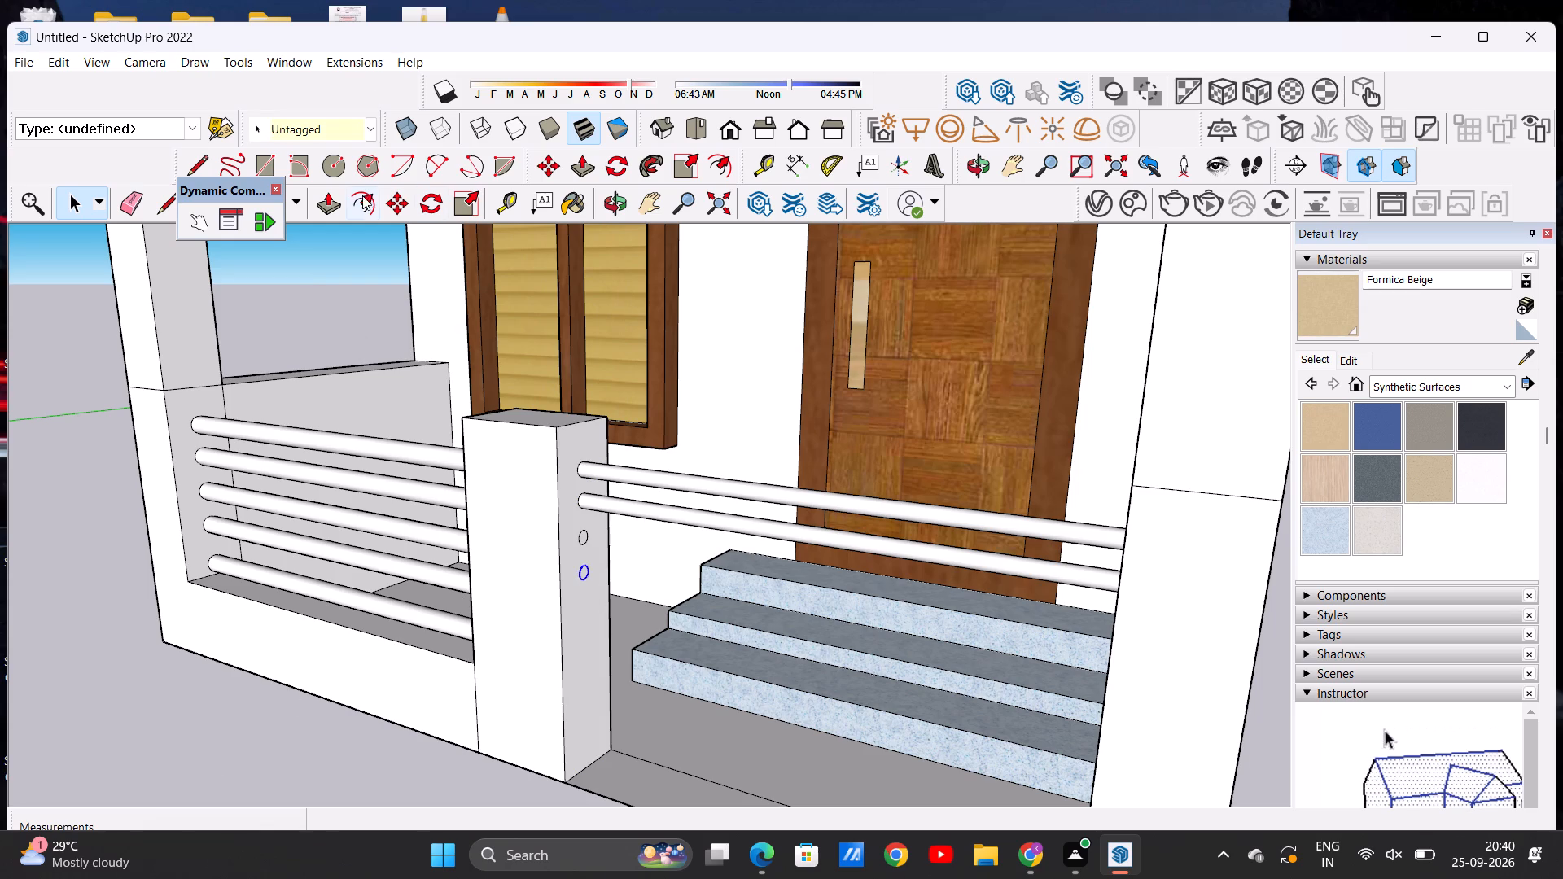
{"action": "left_click", "coordinate": [395, 203]}
{"action": "scroll", "coordinate": [586, 574], "scroll_direction": "up", "scroll_amount": 7}
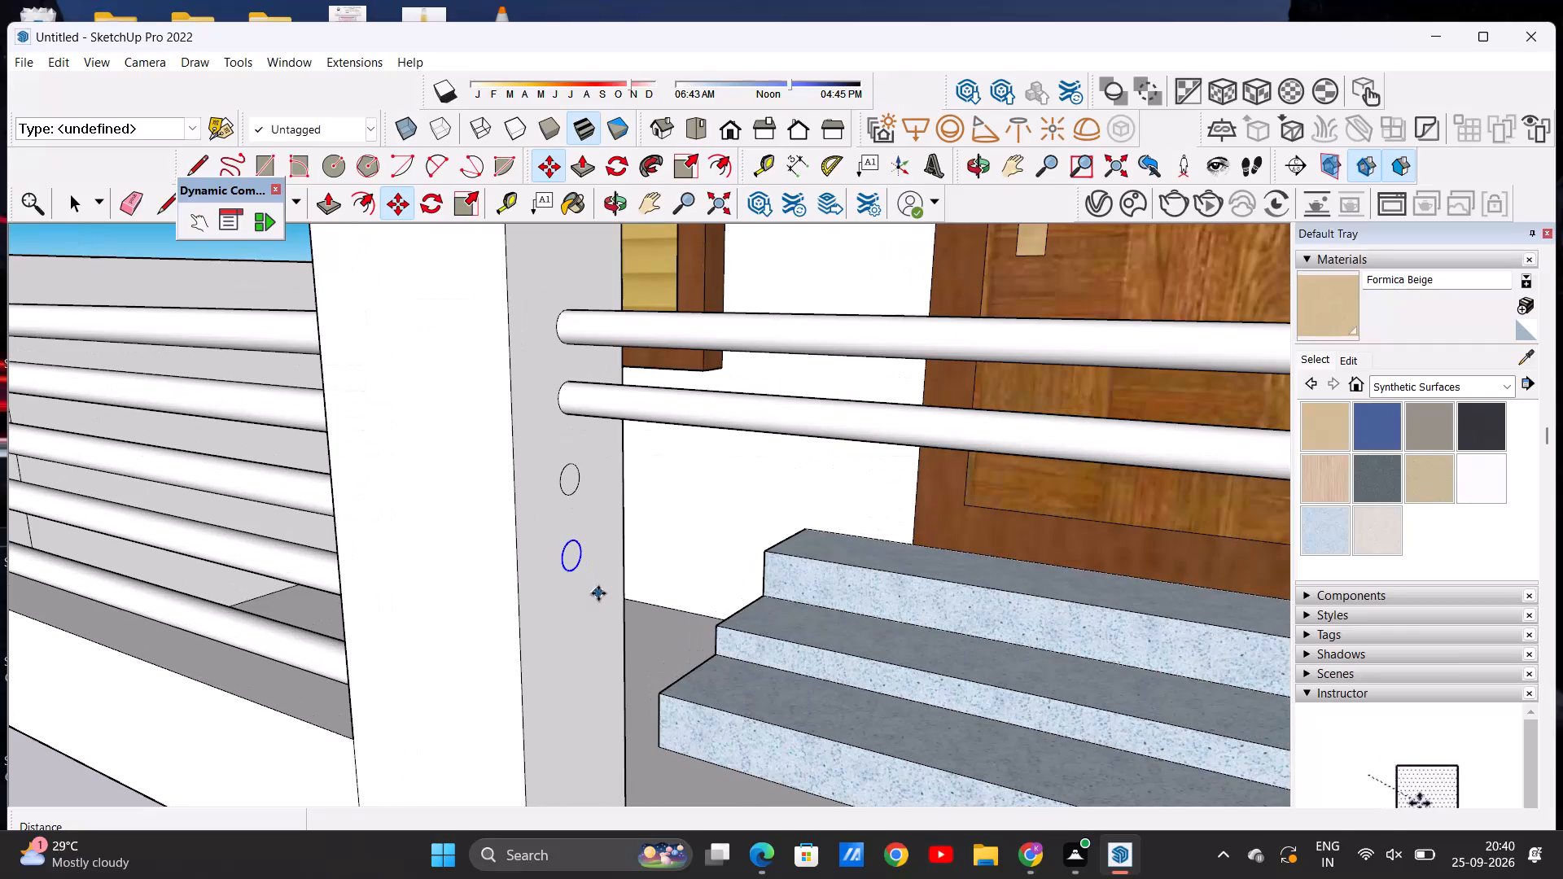
{"action": "left_click", "coordinate": [571, 571]}
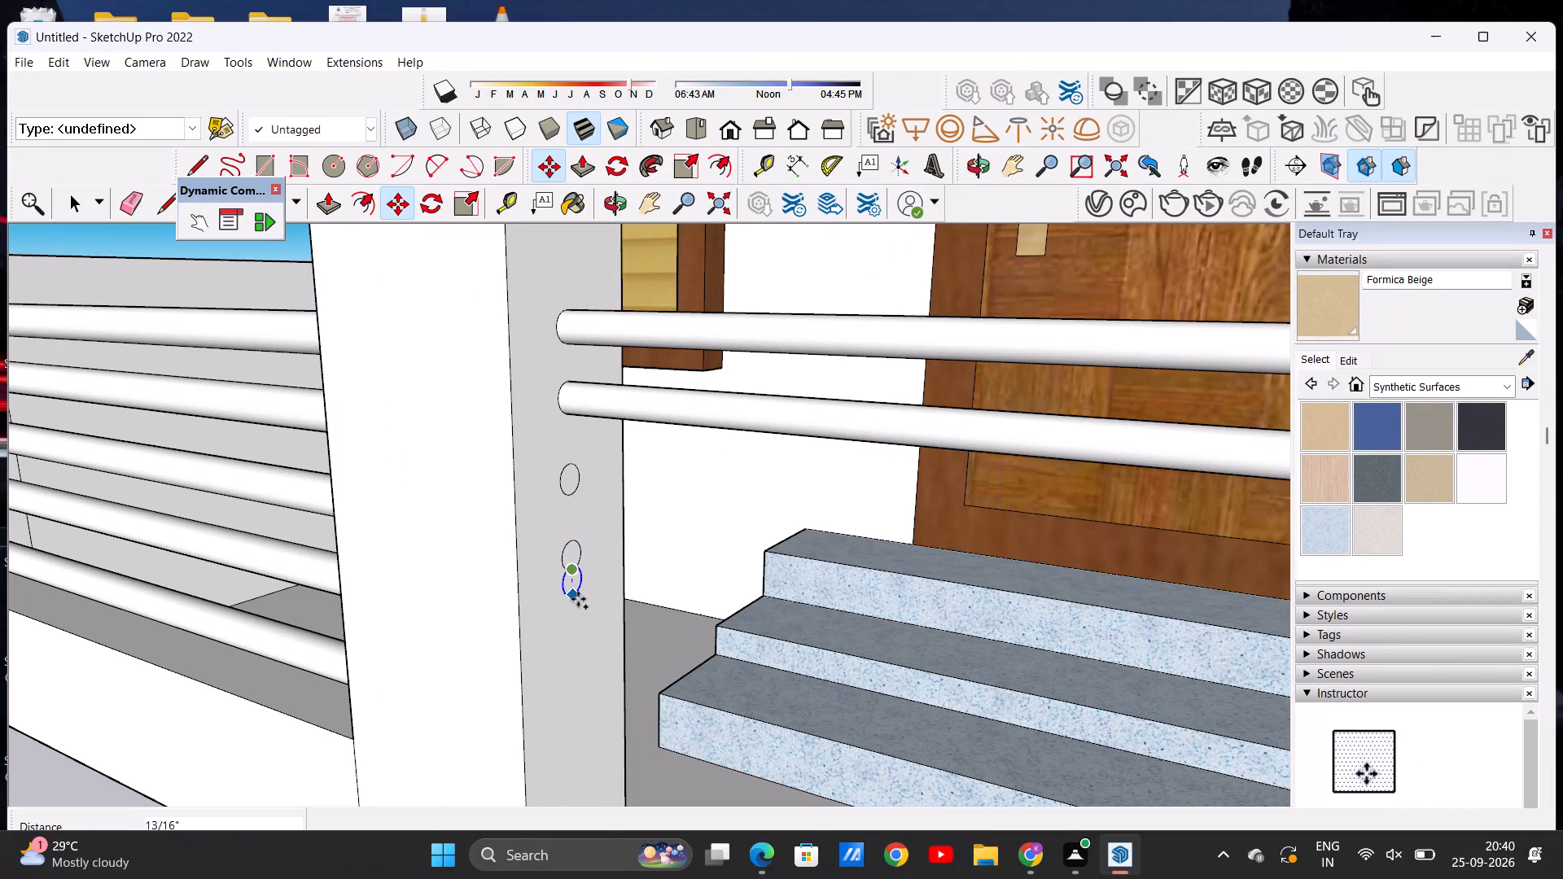
{"action": "left_click", "coordinate": [572, 663]}
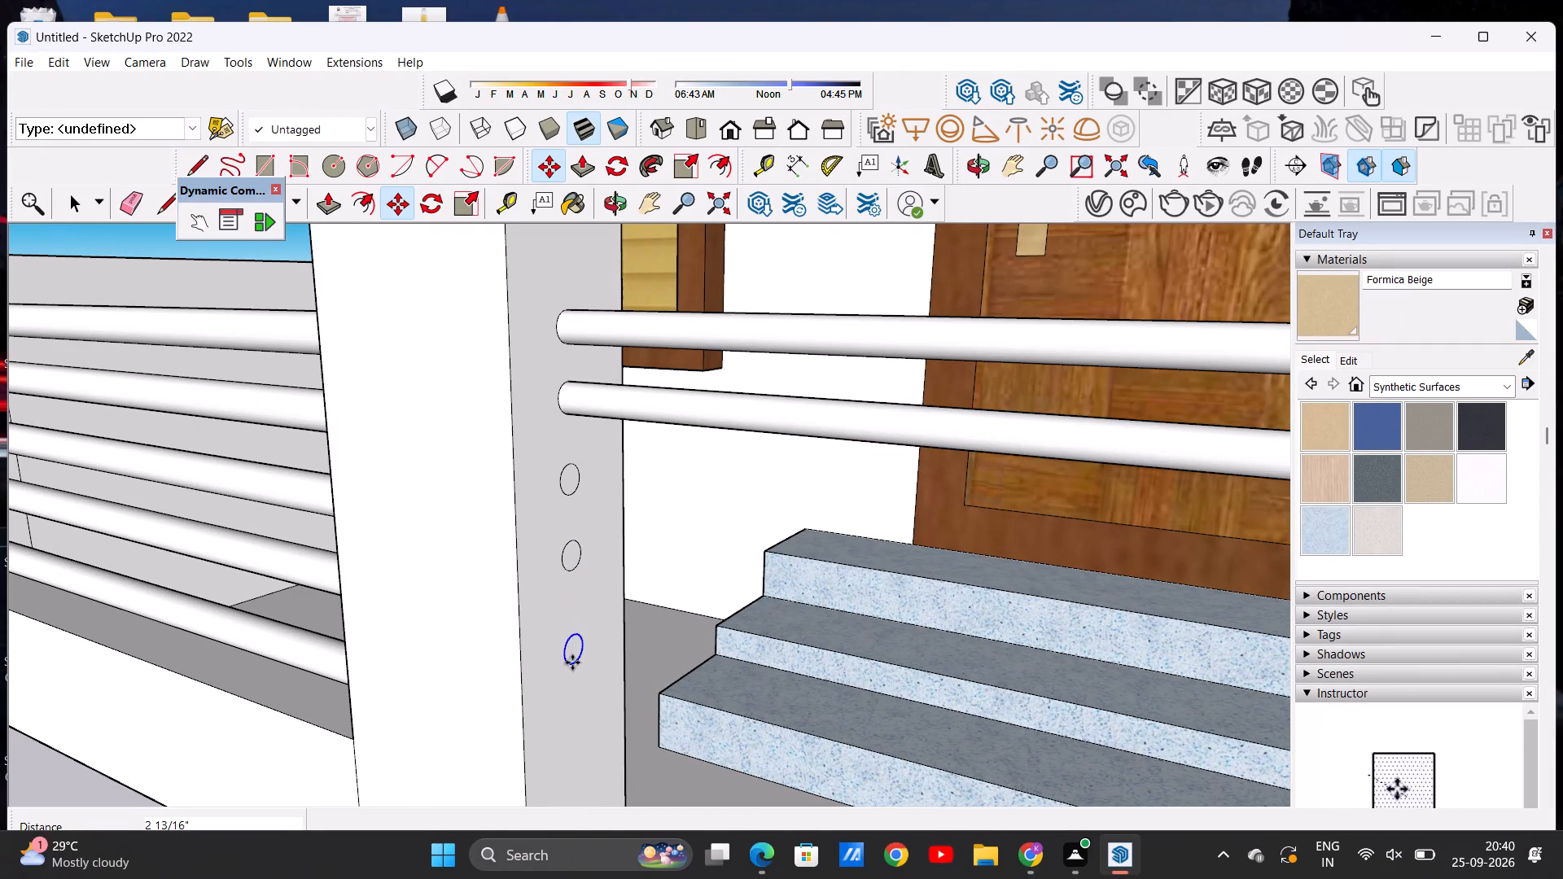
{"action": "left_click", "coordinate": [572, 663]}
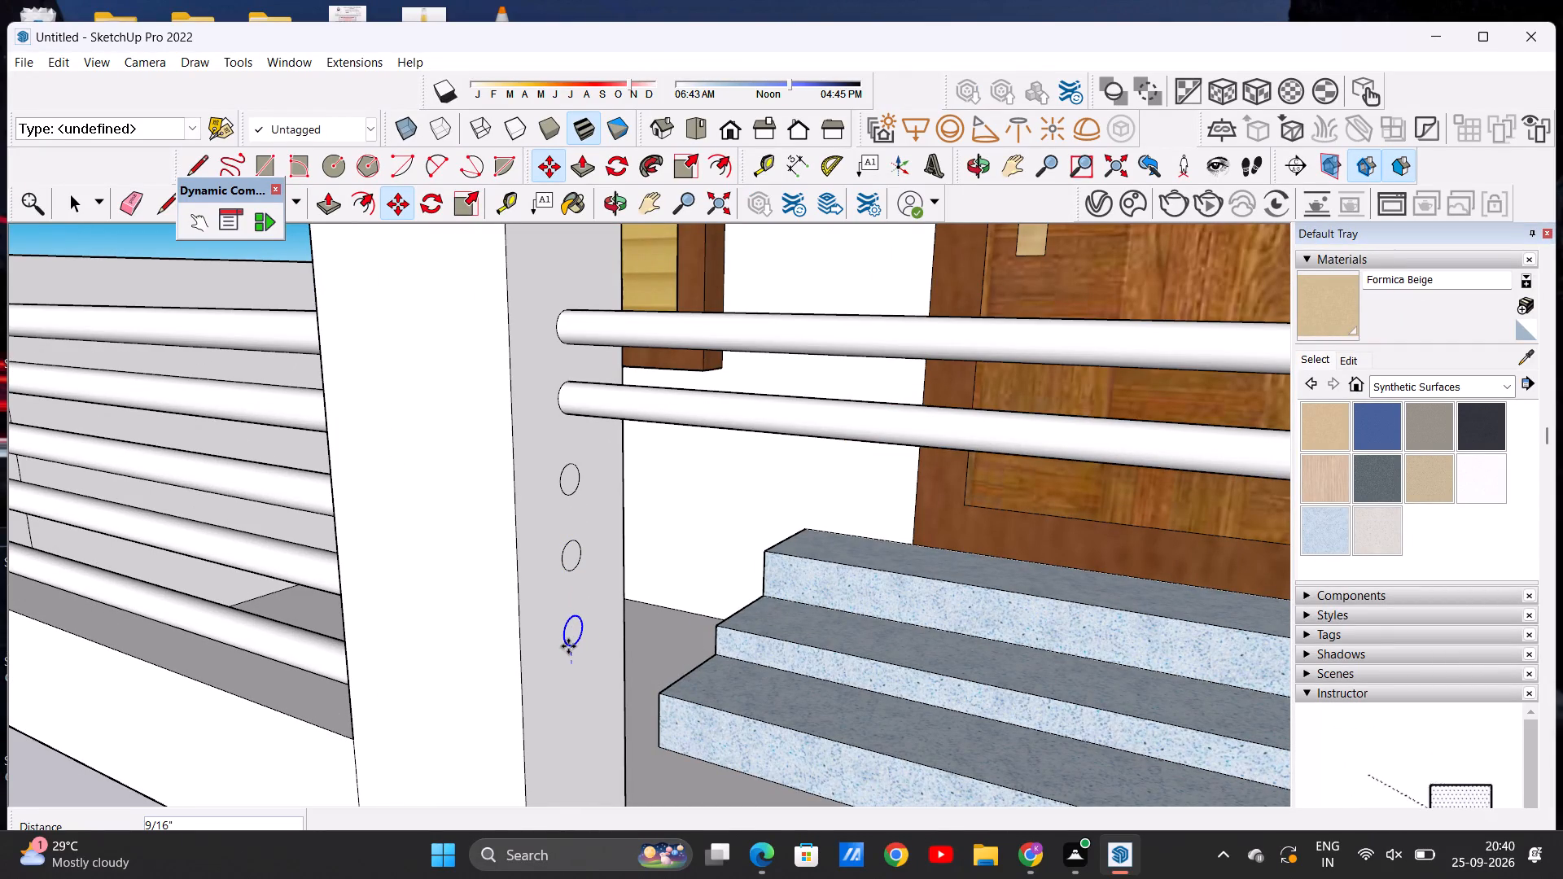
{"action": "left_click", "coordinate": [568, 646]}
{"action": "key", "text": "space"}
{"action": "scroll", "coordinate": [579, 588], "scroll_direction": "down", "scroll_amount": 5}
{"action": "middle_click_drag", "start_coordinate": [584, 620], "coordinate": [657, 633]}
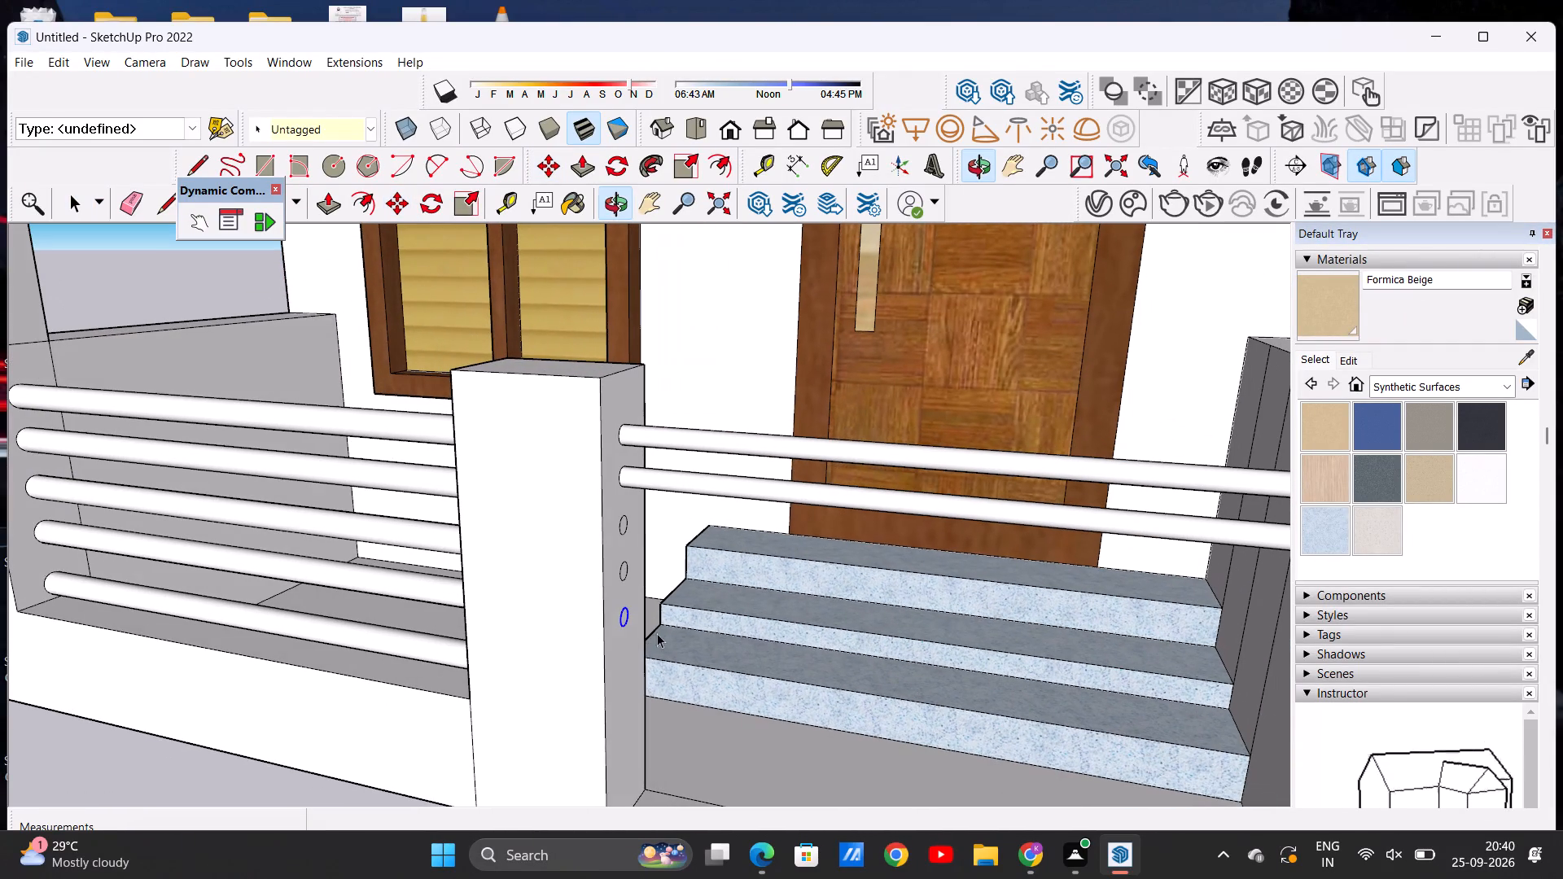
{"action": "left_click", "coordinate": [274, 804]}
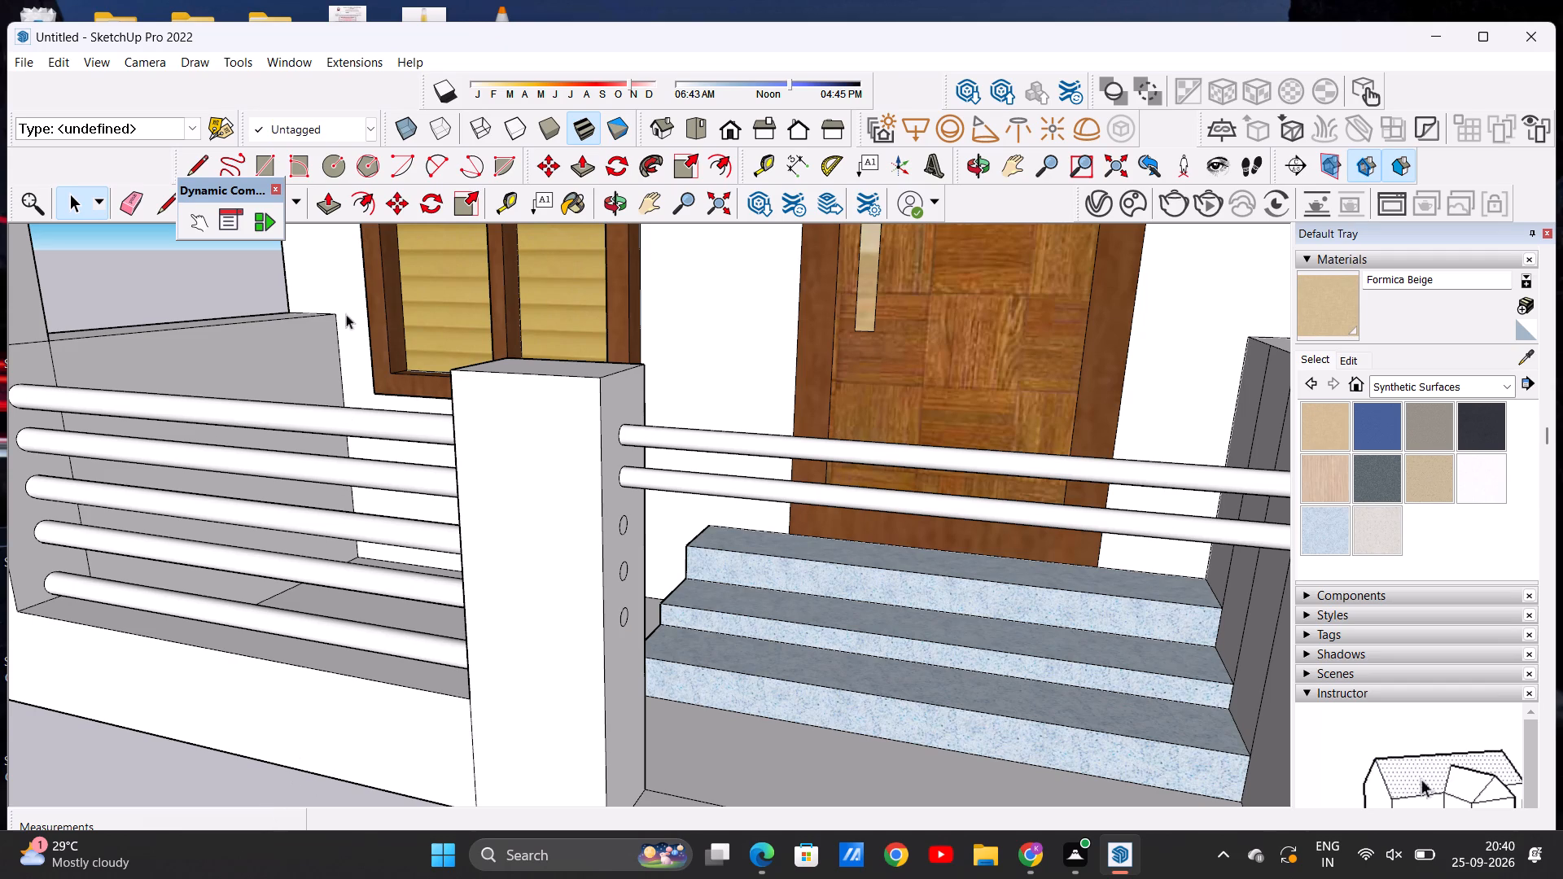
Extrude the third circle on the gate pillar about 2' 4 11/16" to the opposite corner pillar as a railing bar.
{"action": "left_click", "coordinate": [331, 197]}
{"action": "scroll", "coordinate": [655, 543], "scroll_direction": "up", "scroll_amount": 6}
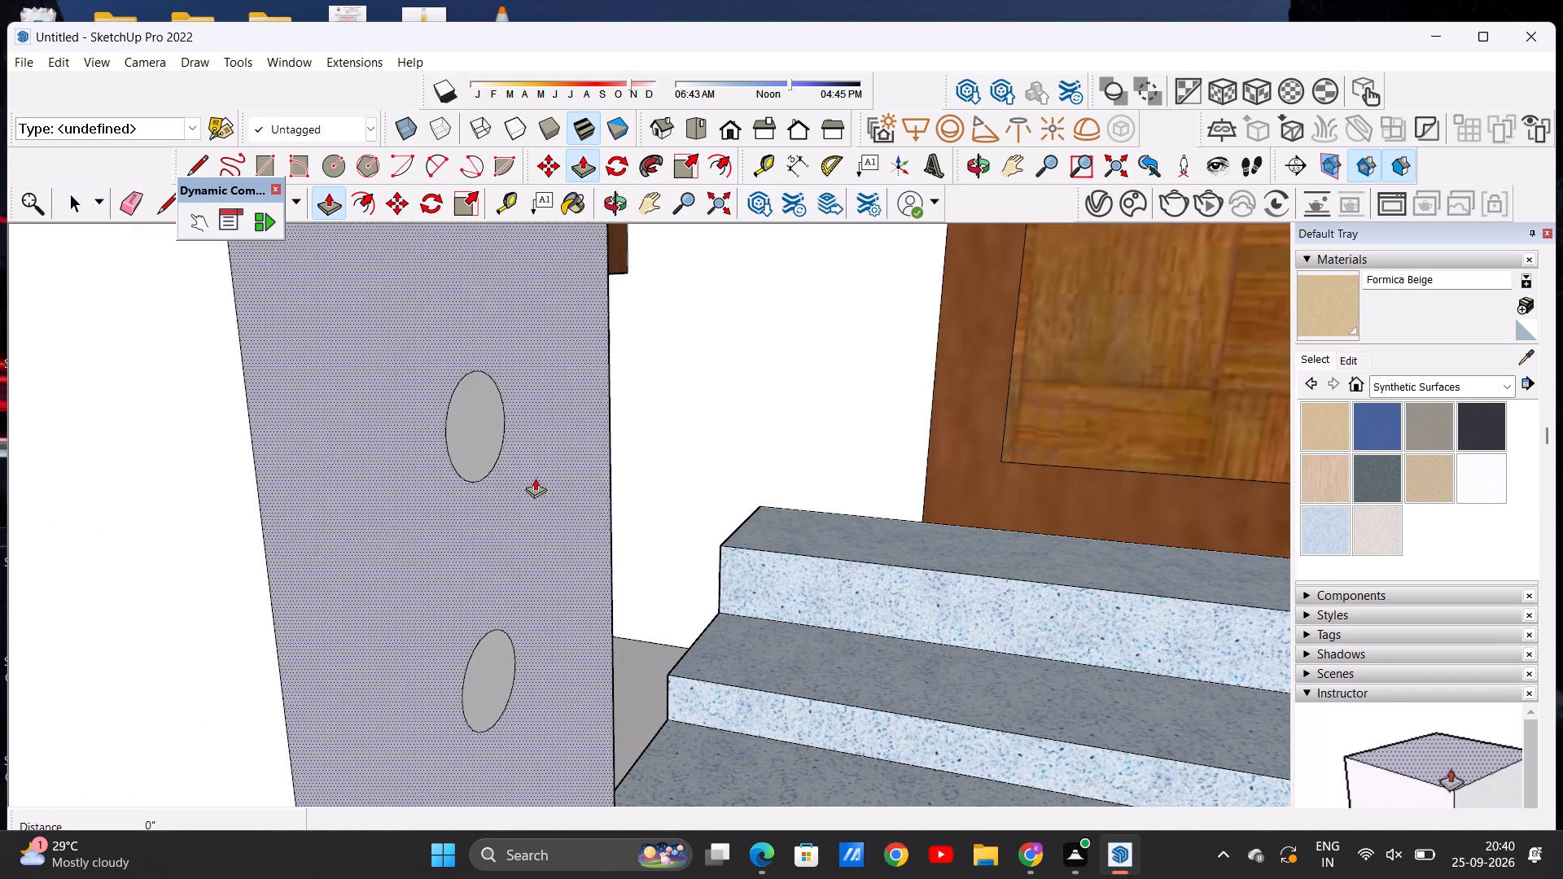
{"action": "left_click", "coordinate": [483, 431]}
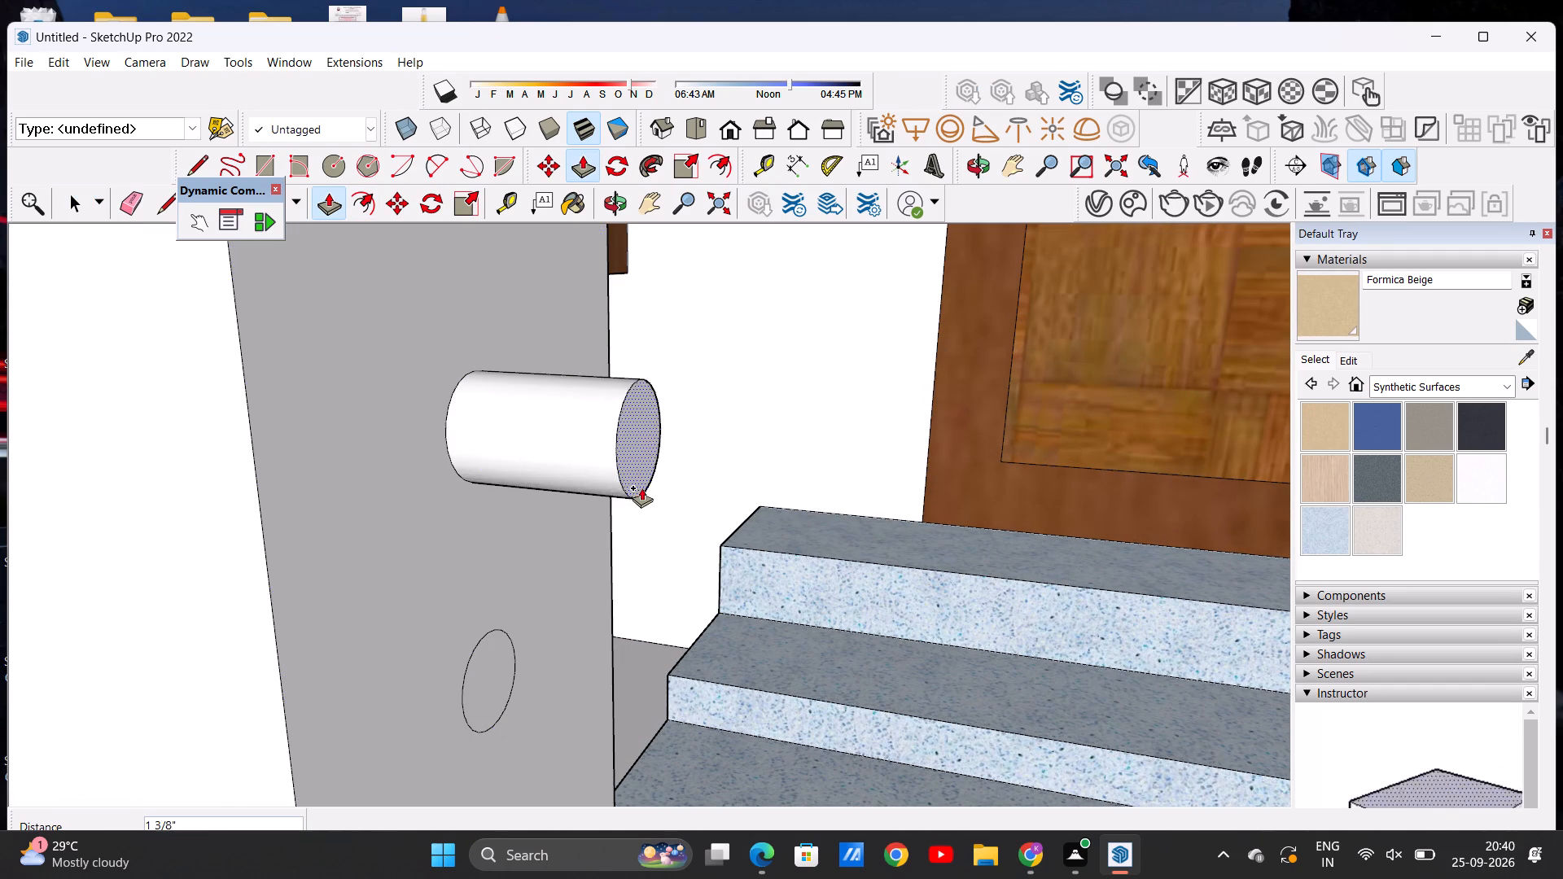
{"action": "scroll", "coordinate": [641, 488], "scroll_direction": "down", "scroll_amount": 20}
{"action": "scroll", "coordinate": [641, 488], "scroll_direction": "down", "scroll_amount": 3}
{"action": "scroll", "coordinate": [1041, 543], "scroll_direction": "up", "scroll_amount": 5}
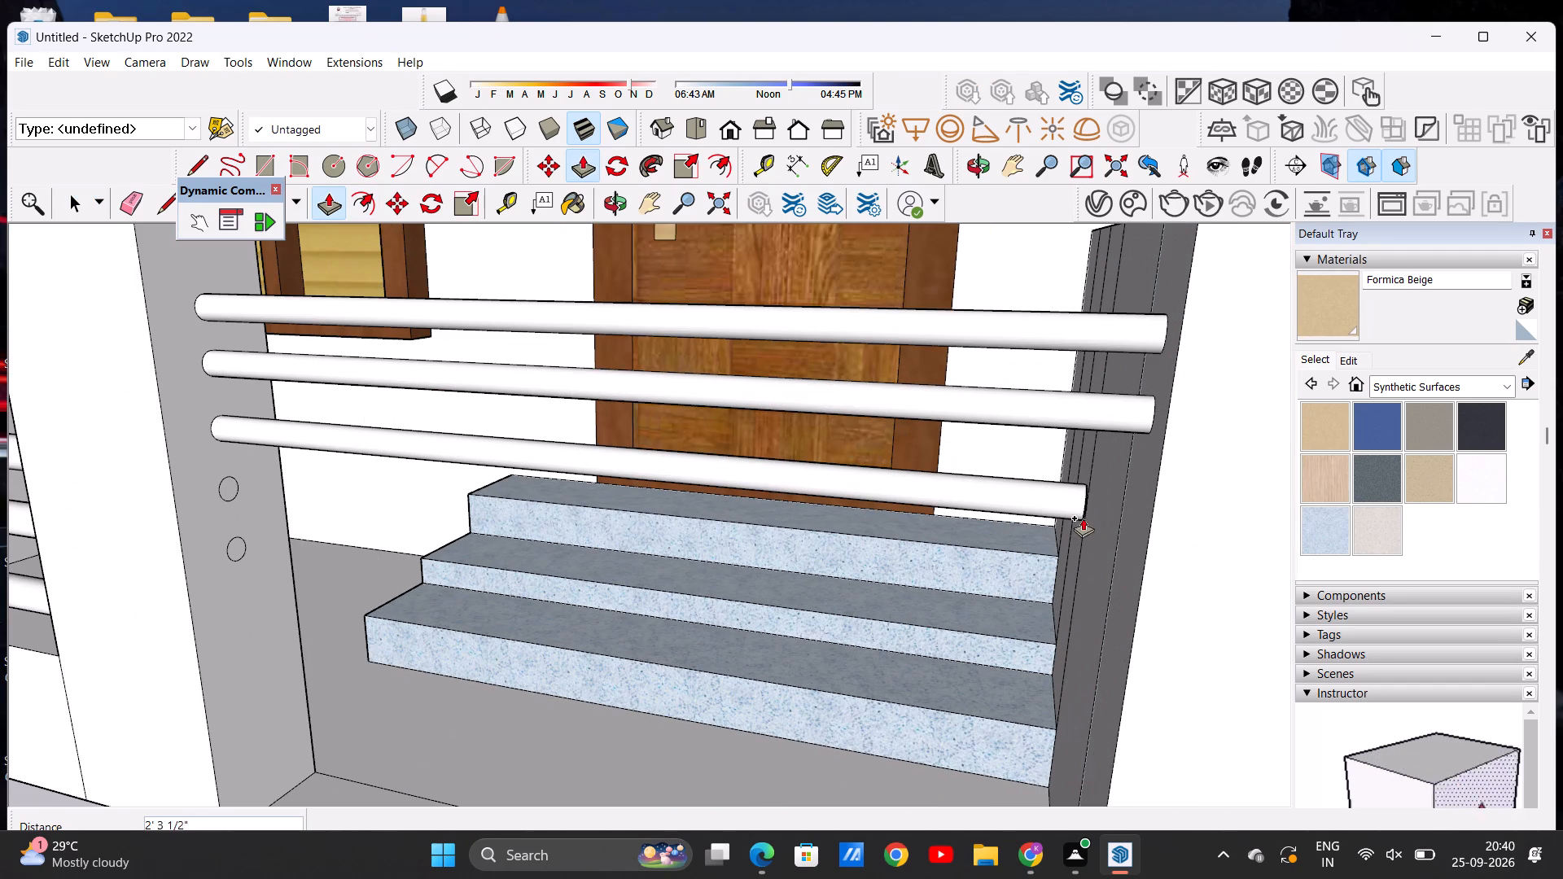
{"action": "left_click", "coordinate": [1137, 488]}
{"action": "scroll", "coordinate": [361, 522], "scroll_direction": "down", "scroll_amount": 3}
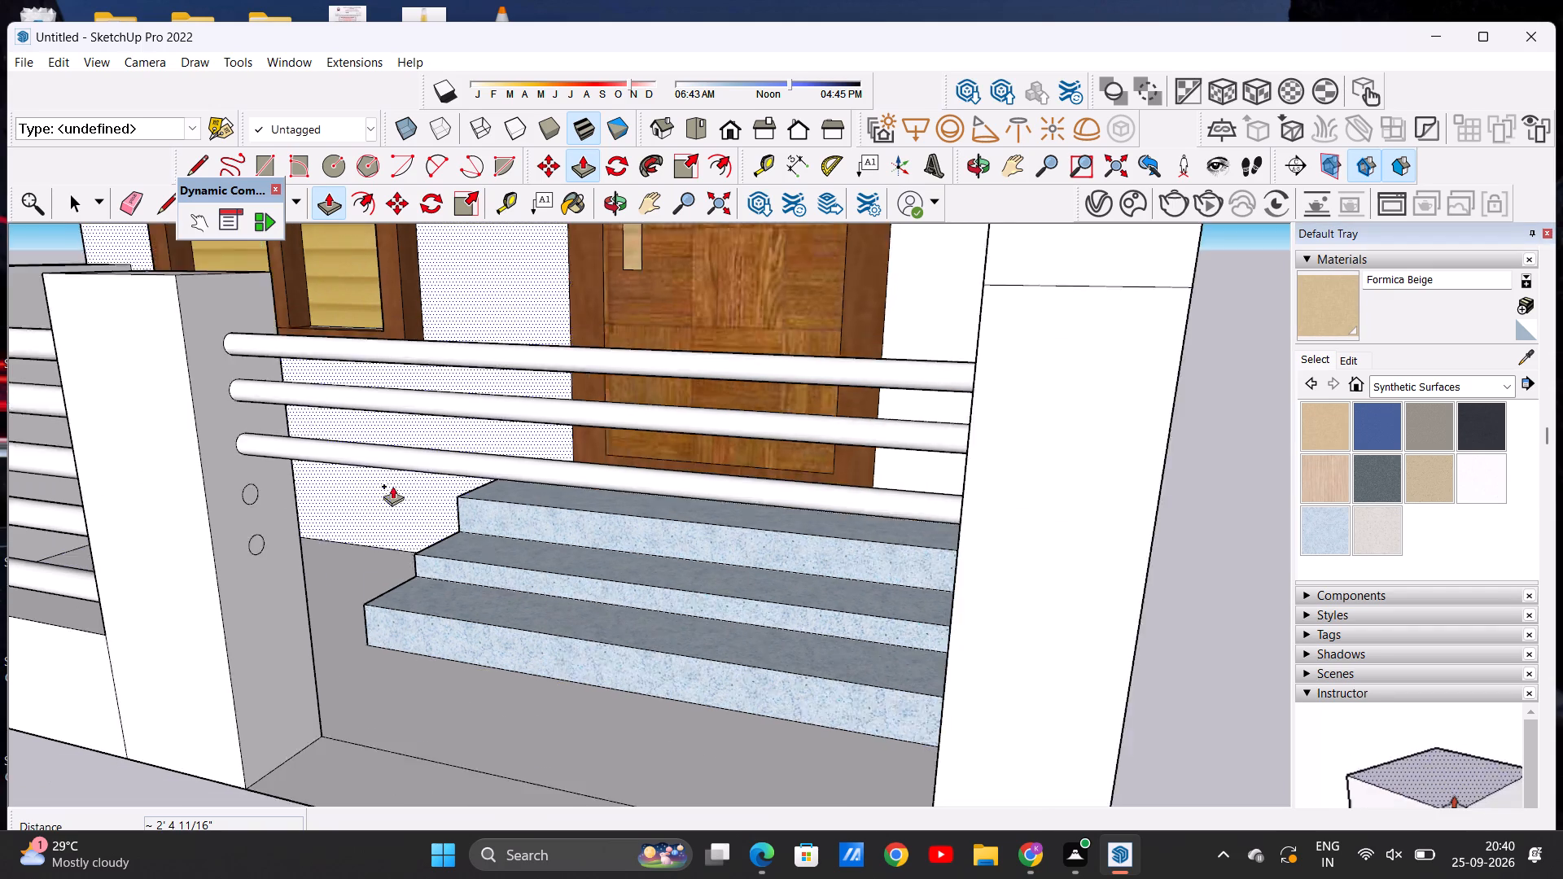
Extrude the fourth circle on the gate pillar about 2' 4 11/16" across the entrance steps to the corner pillar.
{"action": "scroll", "coordinate": [392, 486], "scroll_direction": "down", "scroll_amount": 1}
{"action": "scroll", "coordinate": [302, 506], "scroll_direction": "up", "scroll_amount": 13}
{"action": "left_click", "coordinate": [291, 482]}
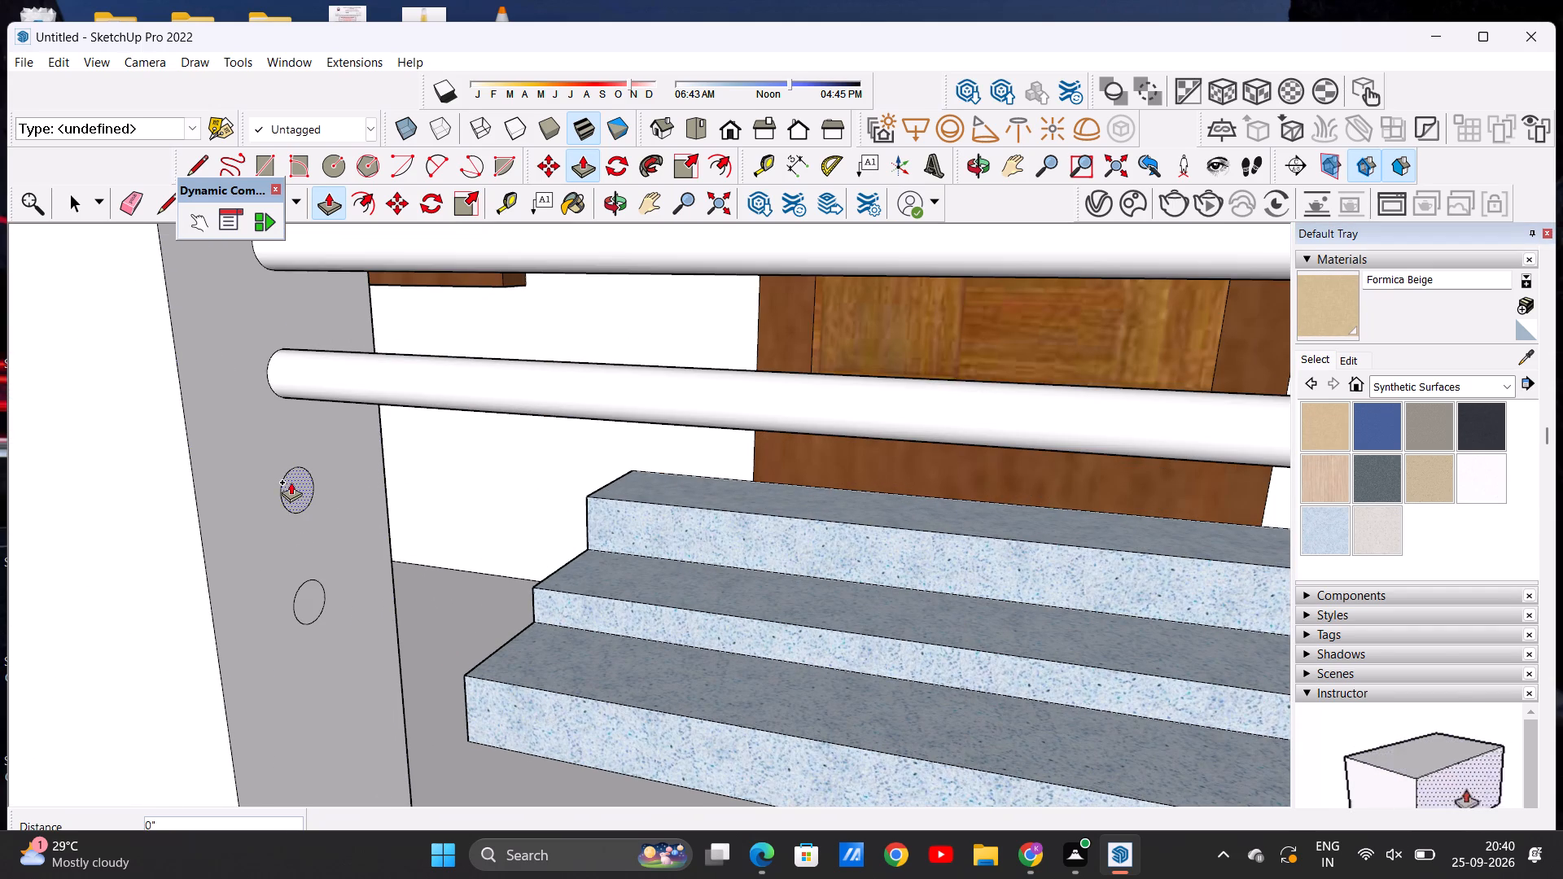
{"action": "scroll", "coordinate": [458, 508], "scroll_direction": "down", "scroll_amount": 17}
{"action": "middle_click_drag", "start_coordinate": [658, 534], "coordinate": [668, 540]}
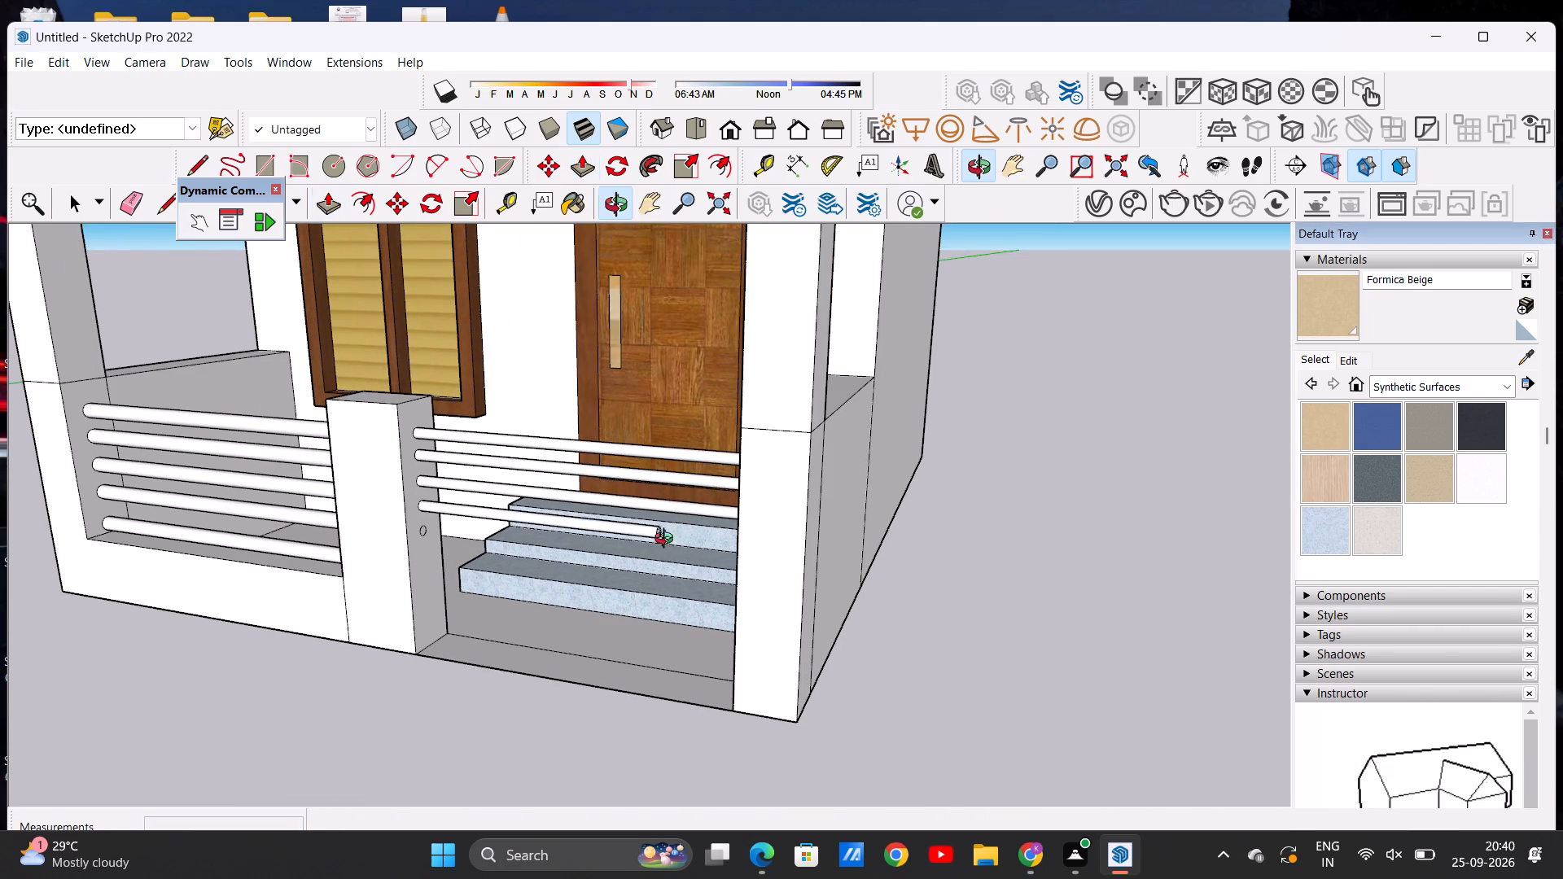
{"action": "middle_click_drag", "start_coordinate": [668, 540], "coordinate": [781, 540]}
{"action": "scroll", "coordinate": [782, 532], "scroll_direction": "up", "scroll_amount": 5}
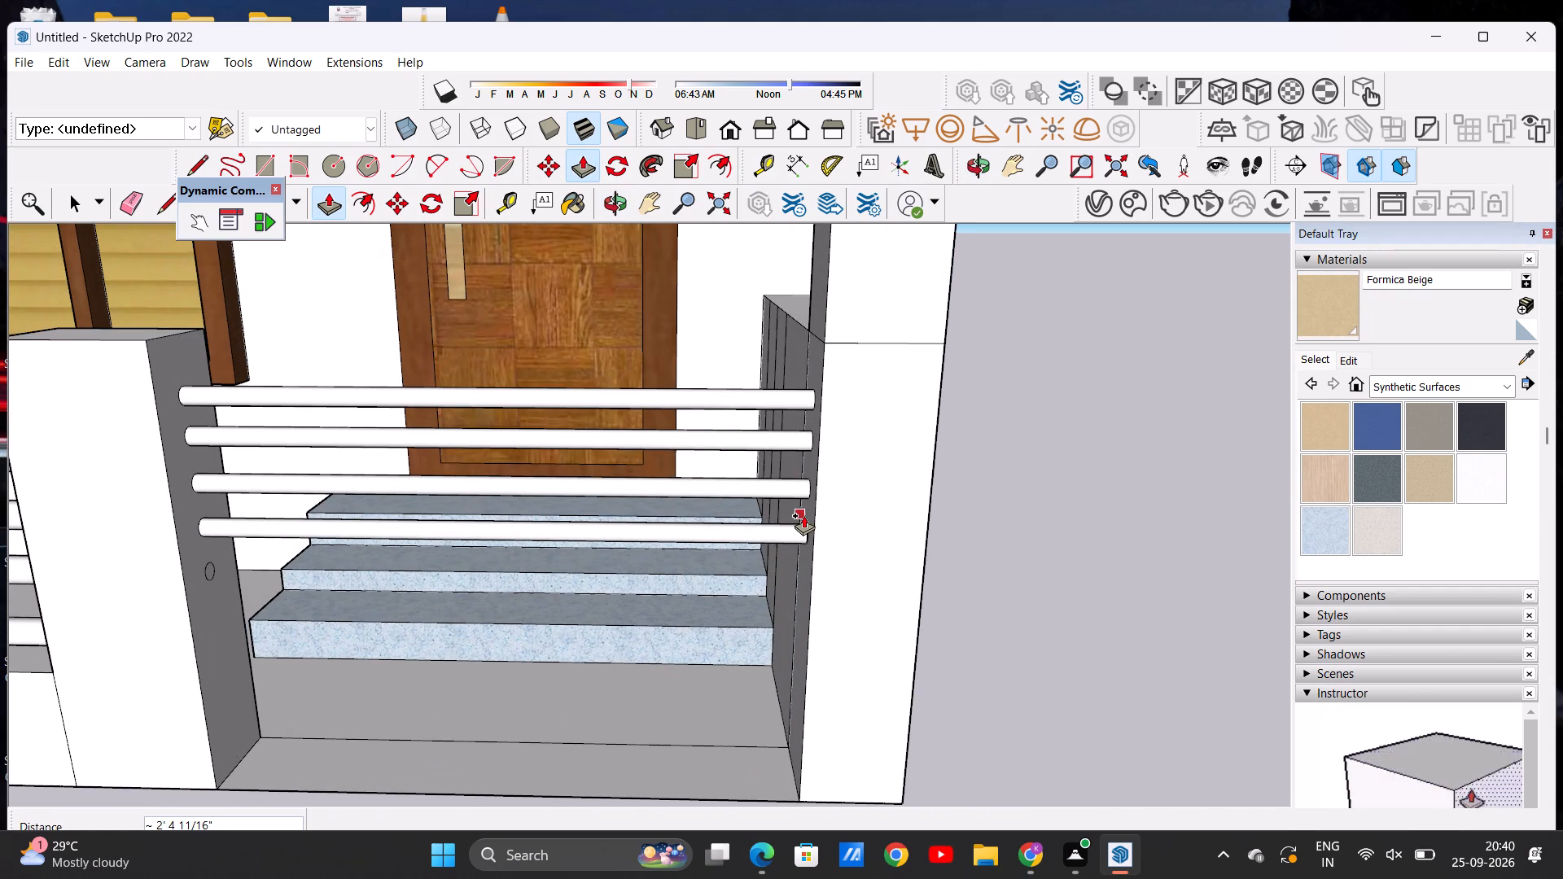
{"action": "left_click", "coordinate": [808, 515]}
{"action": "scroll", "coordinate": [221, 574], "scroll_direction": "up", "scroll_amount": 7}
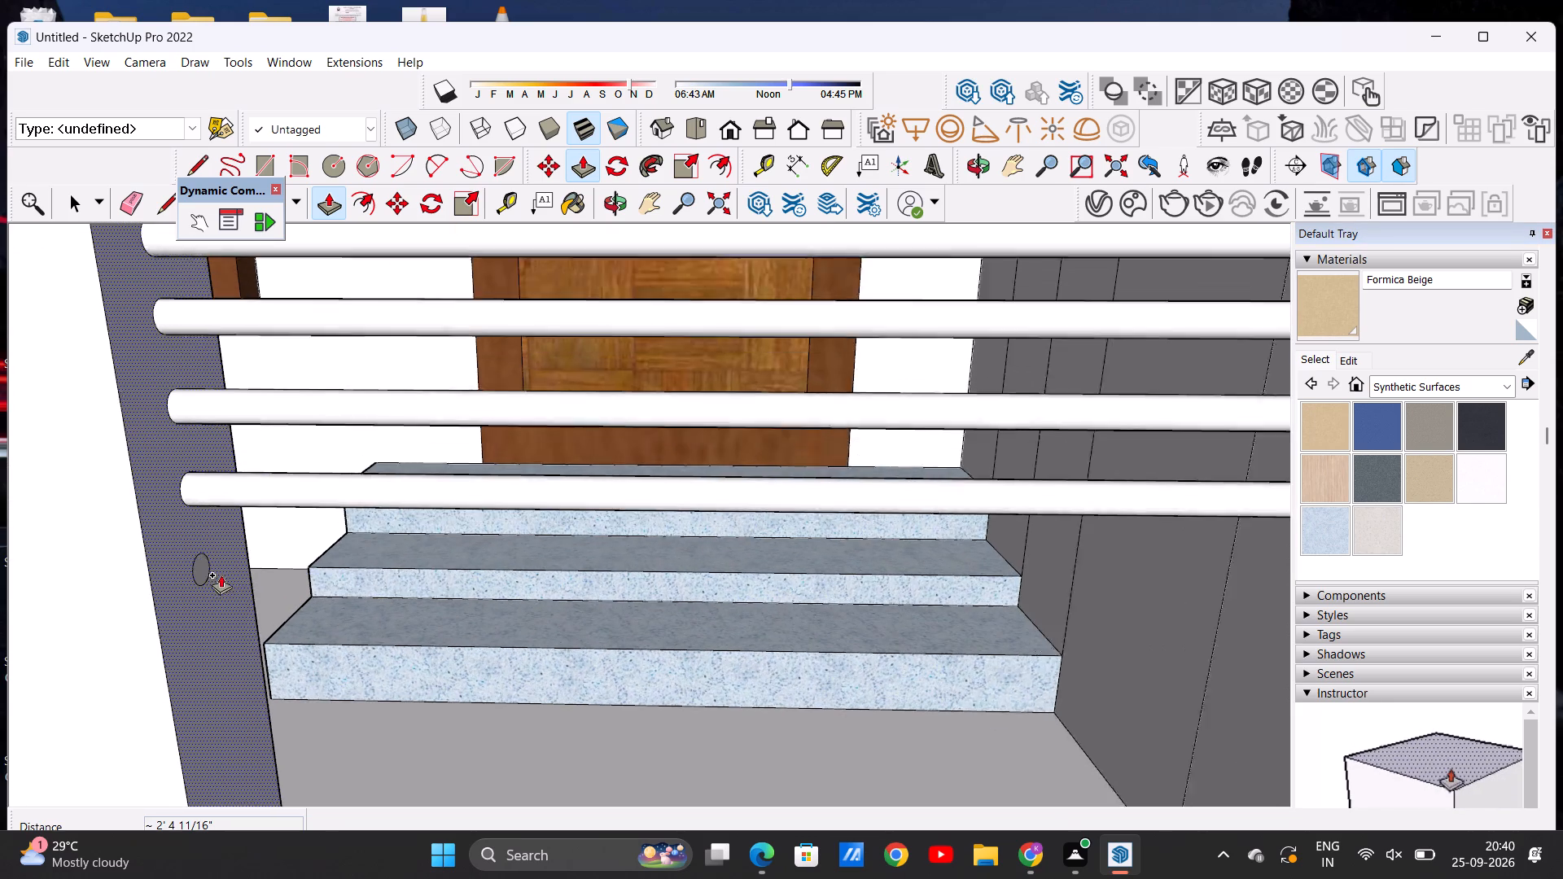
Extrude the lowest circle on the gate pillar about 2' 4 11/16" to the corner pillar as the fifth railing bar.
{"action": "left_click", "coordinate": [200, 558]}
{"action": "scroll", "coordinate": [368, 587], "scroll_direction": "down", "scroll_amount": 9}
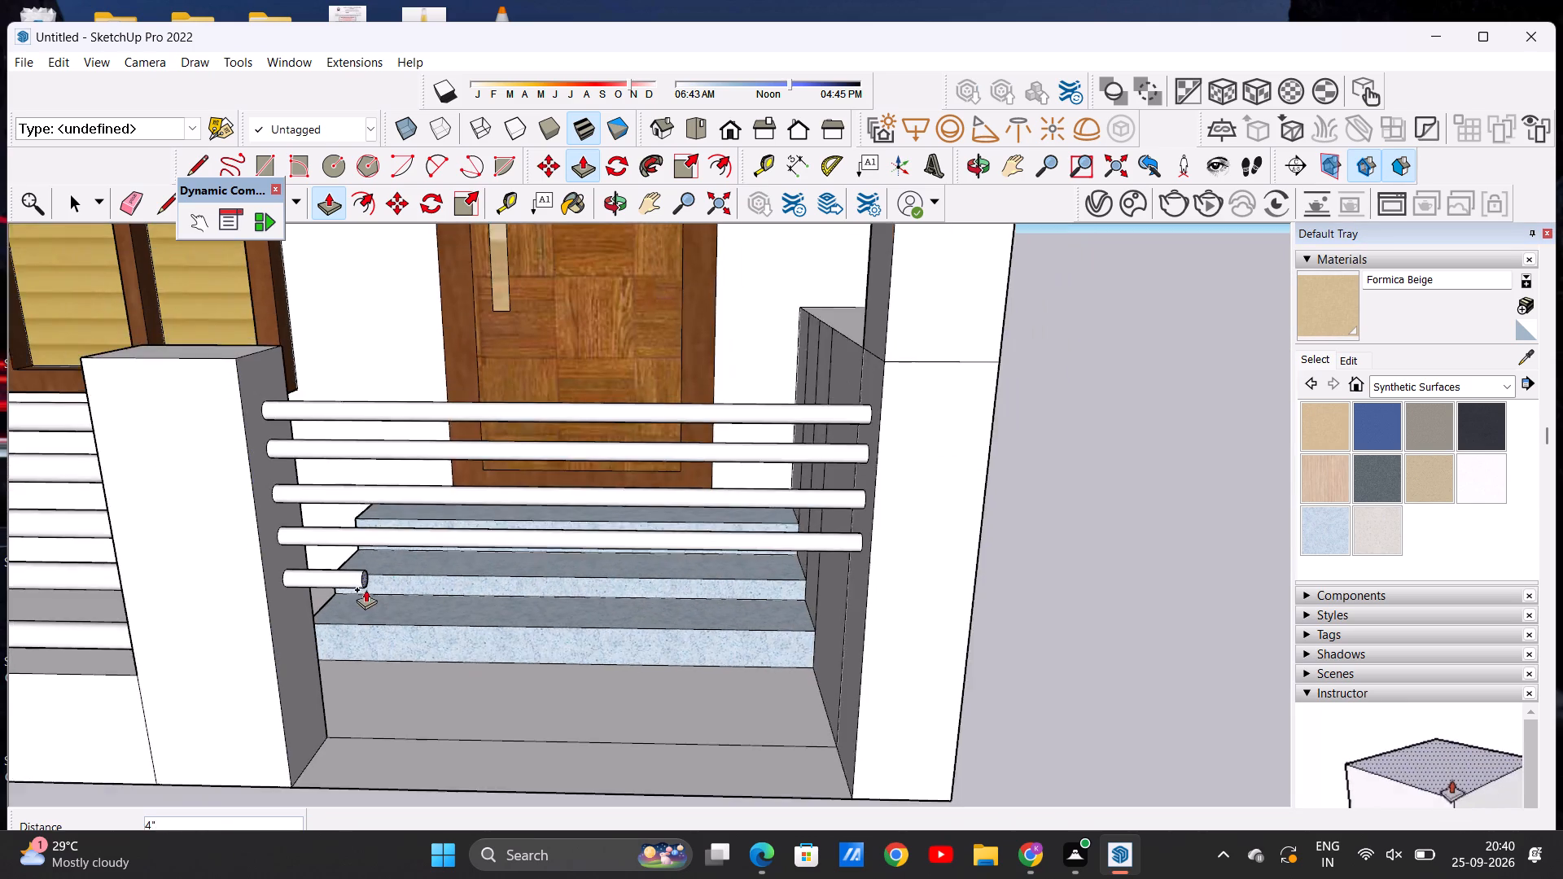
{"action": "scroll", "coordinate": [366, 589], "scroll_direction": "down", "scroll_amount": 3}
{"action": "scroll", "coordinate": [731, 588], "scroll_direction": "up", "scroll_amount": 11}
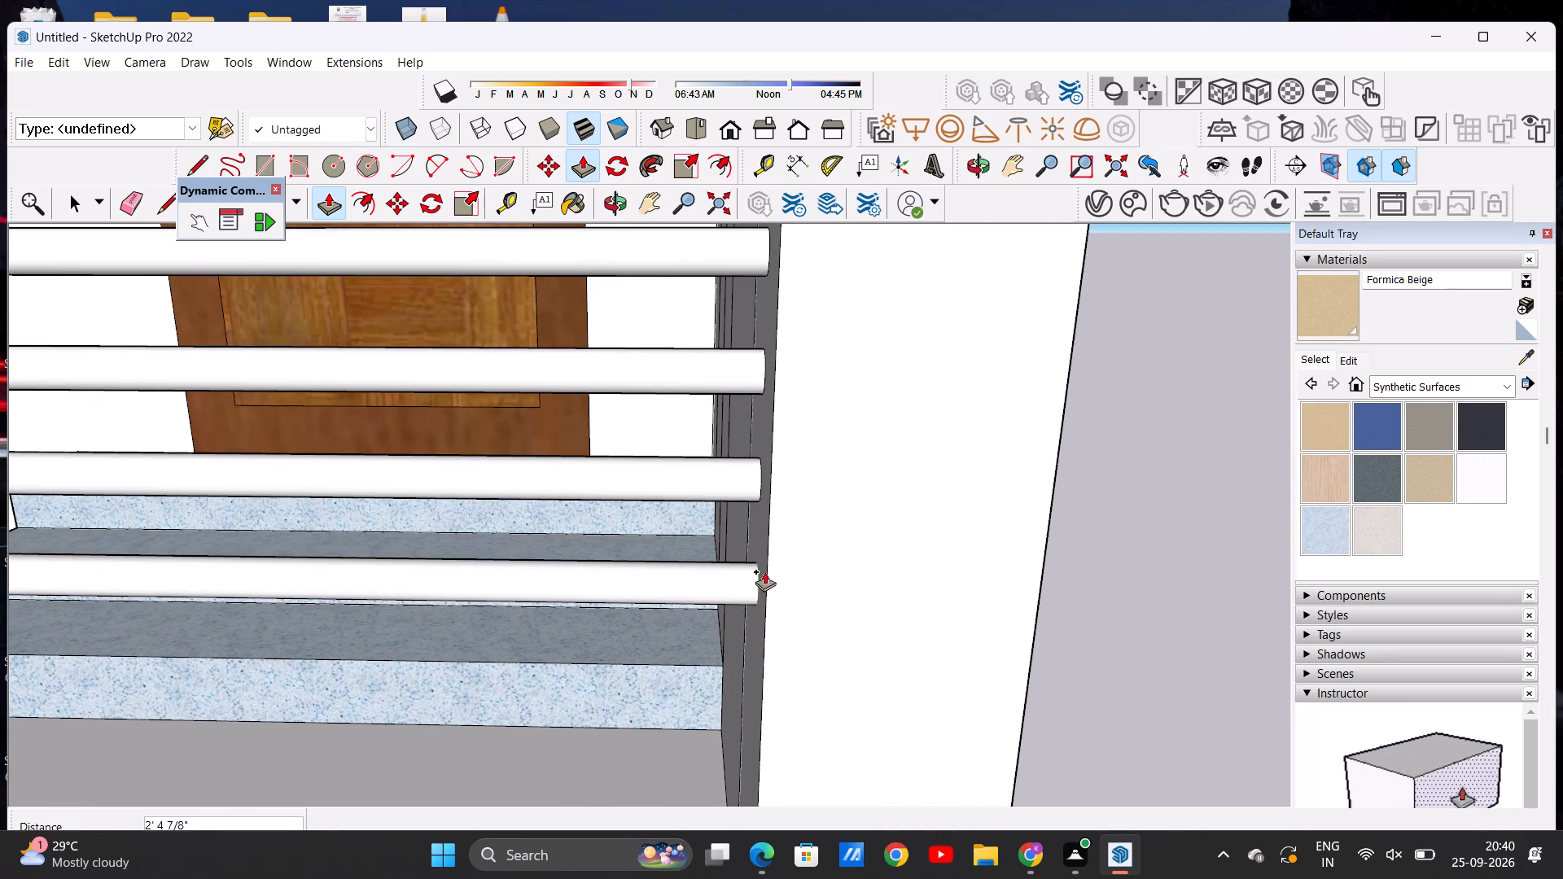
{"action": "left_click", "coordinate": [755, 553]}
{"action": "scroll", "coordinate": [671, 575], "scroll_direction": "down", "scroll_amount": 11}
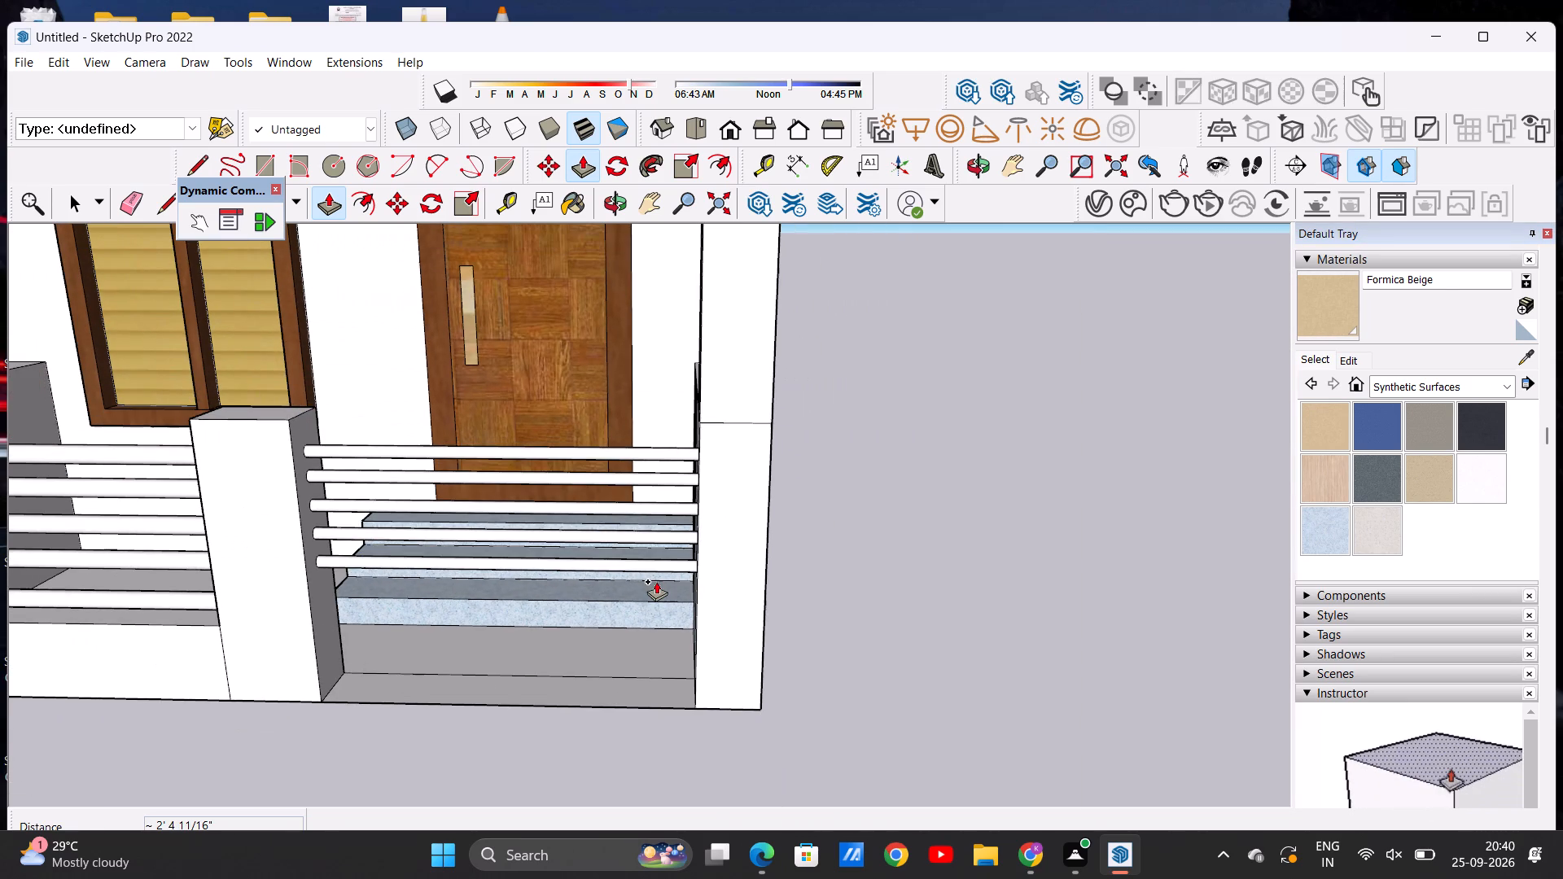
{"action": "key", "text": "space"}
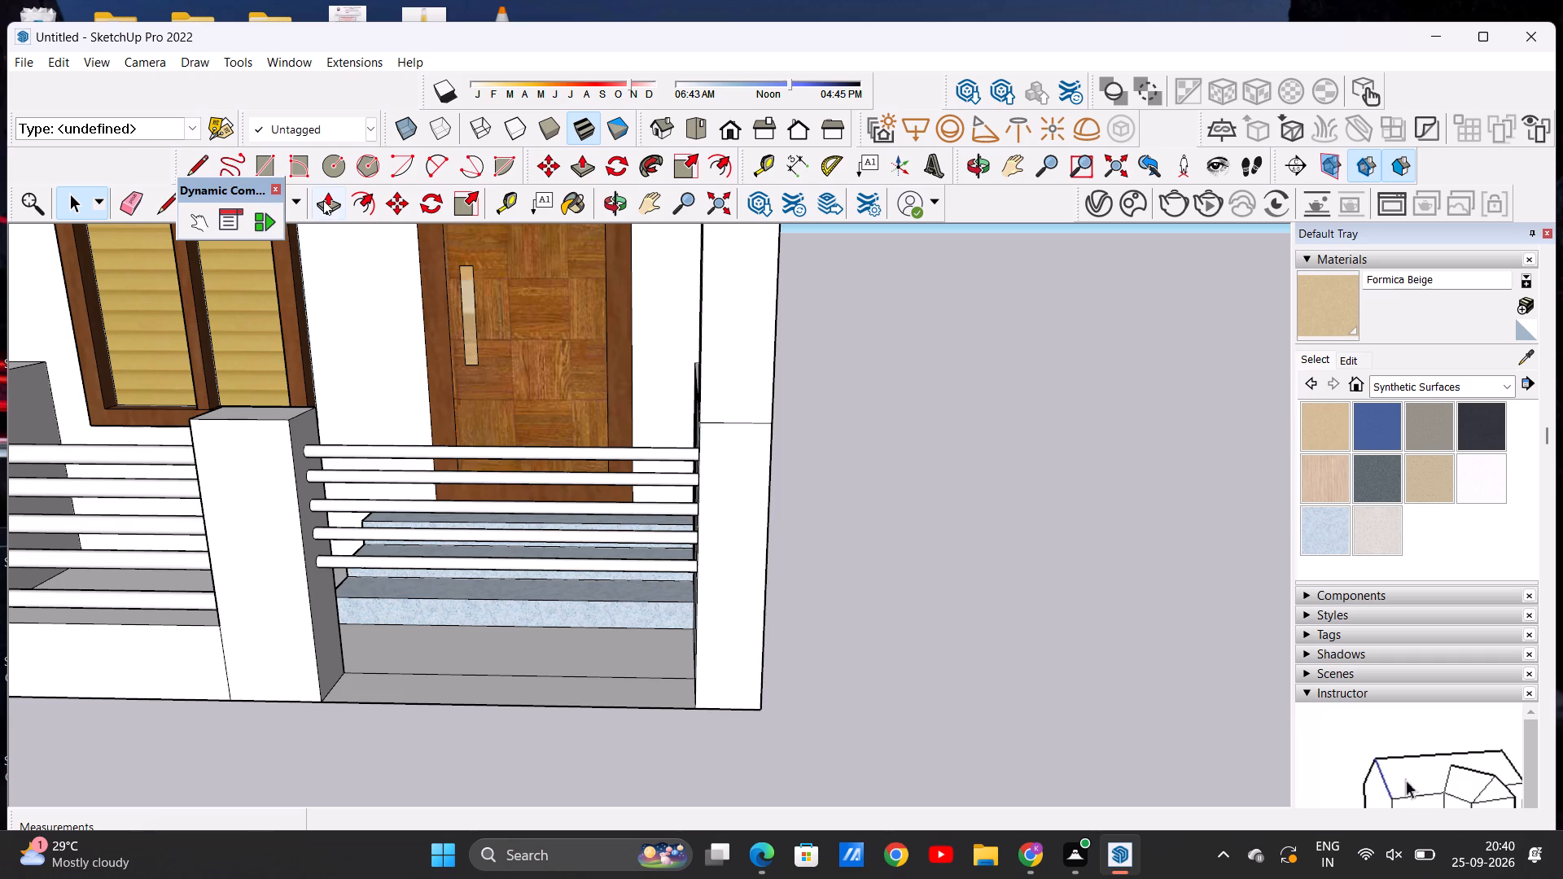
Raise the ground strip in front of the entrance steps about 9 15/16" into a low wall beneath the railing bars.
{"action": "left_click", "coordinate": [323, 200]}
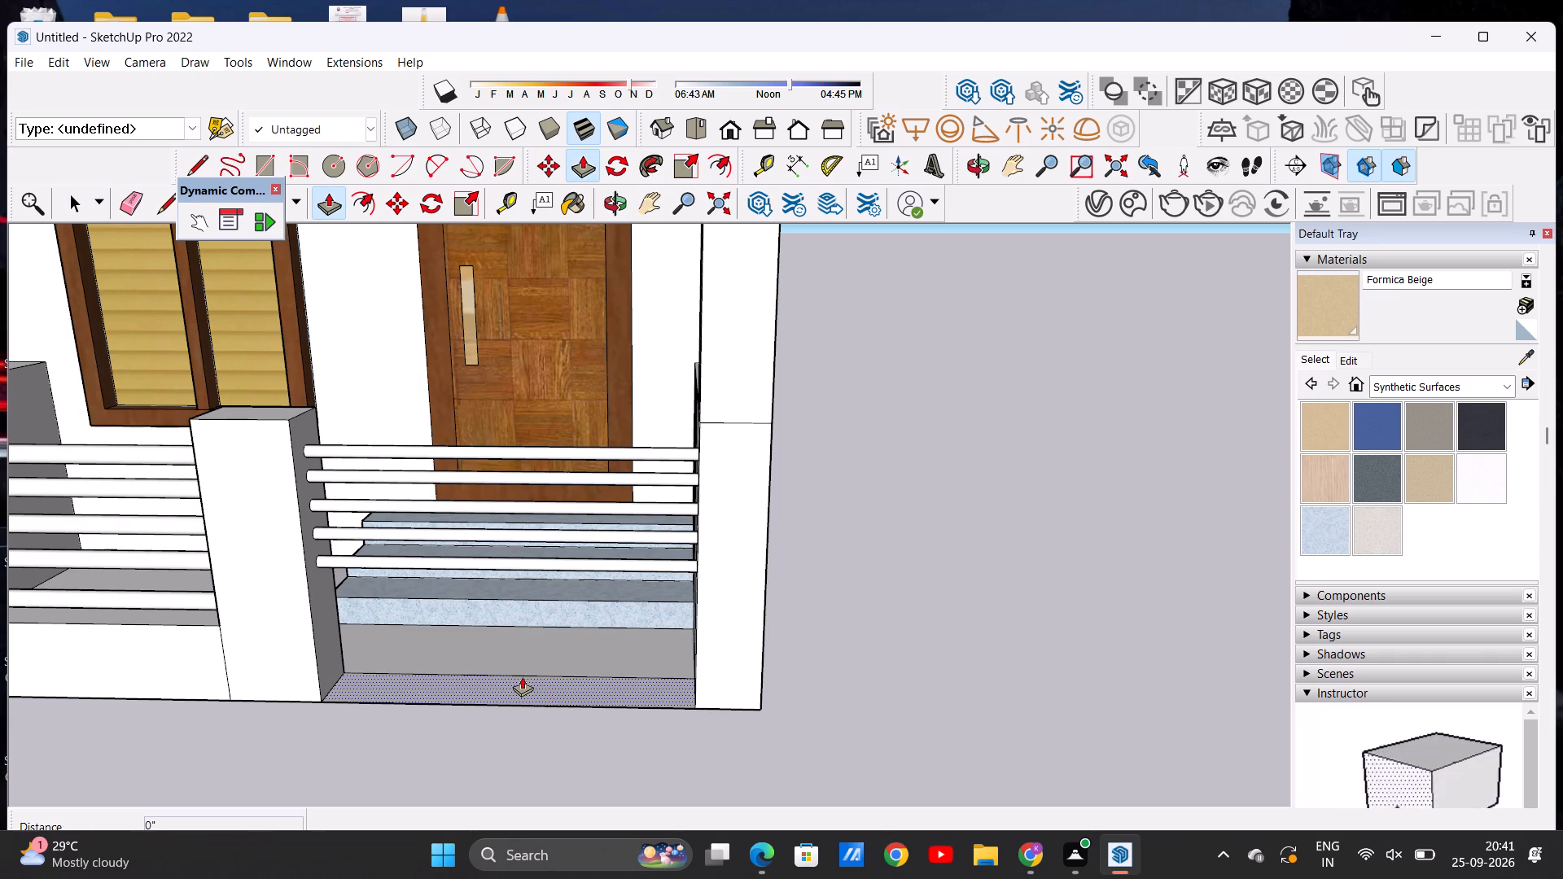
{"action": "left_click", "coordinate": [522, 676]}
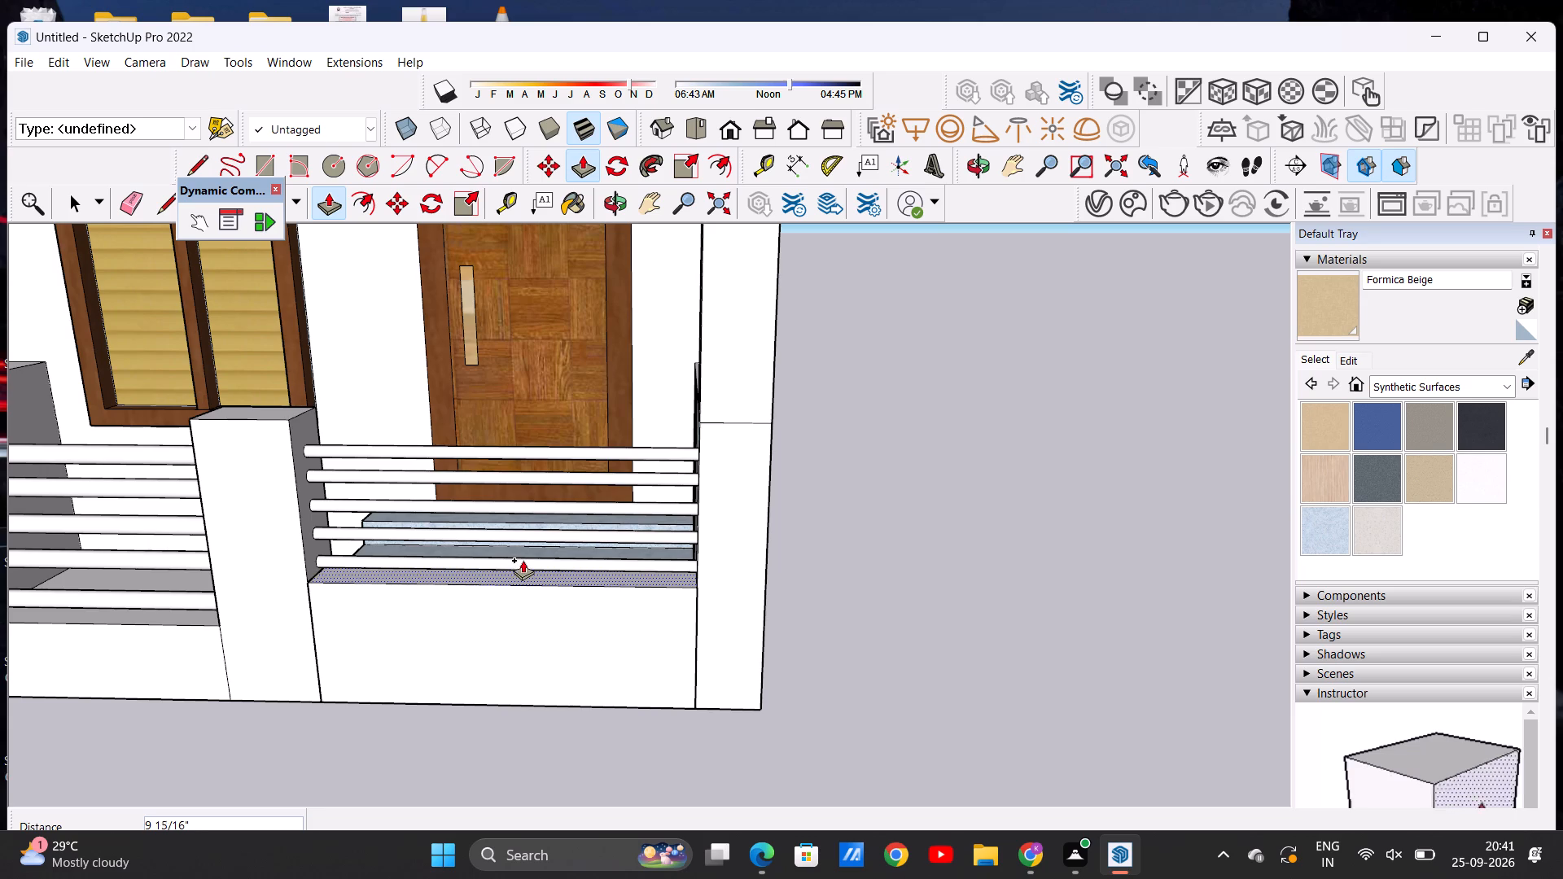
{"action": "left_click", "coordinate": [523, 560]}
{"action": "key", "text": "space"}
Examine the new low wall and railing bars at the entrance against the whole front facade from several distances.
{"action": "middle_click_drag", "start_coordinate": [401, 763], "coordinate": [414, 562]}
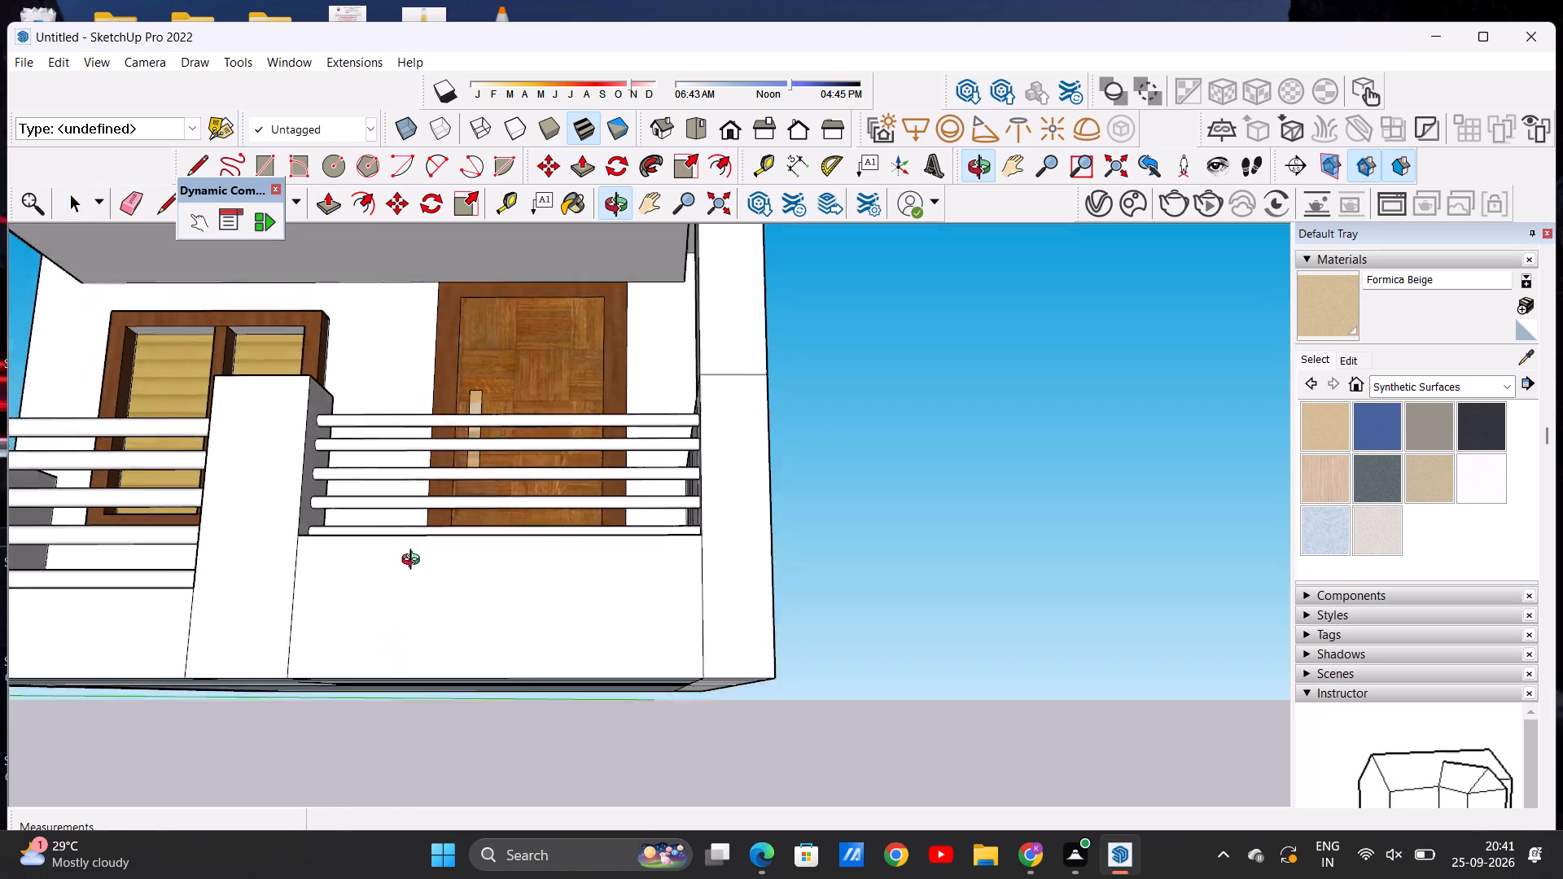
{"action": "middle_click_drag", "start_coordinate": [414, 562], "coordinate": [423, 554]}
{"action": "scroll", "coordinate": [428, 600], "scroll_direction": "down", "scroll_amount": 6}
{"action": "scroll", "coordinate": [424, 618], "scroll_direction": "up", "scroll_amount": 1}
{"action": "scroll", "coordinate": [421, 628], "scroll_direction": "down", "scroll_amount": 1}
{"action": "middle_click_drag", "start_coordinate": [419, 631], "coordinate": [440, 710]}
{"action": "left_click_drag", "start_coordinate": [451, 654], "coordinate": [458, 654]}
{"action": "scroll", "coordinate": [458, 654], "scroll_direction": "down", "scroll_amount": 11}
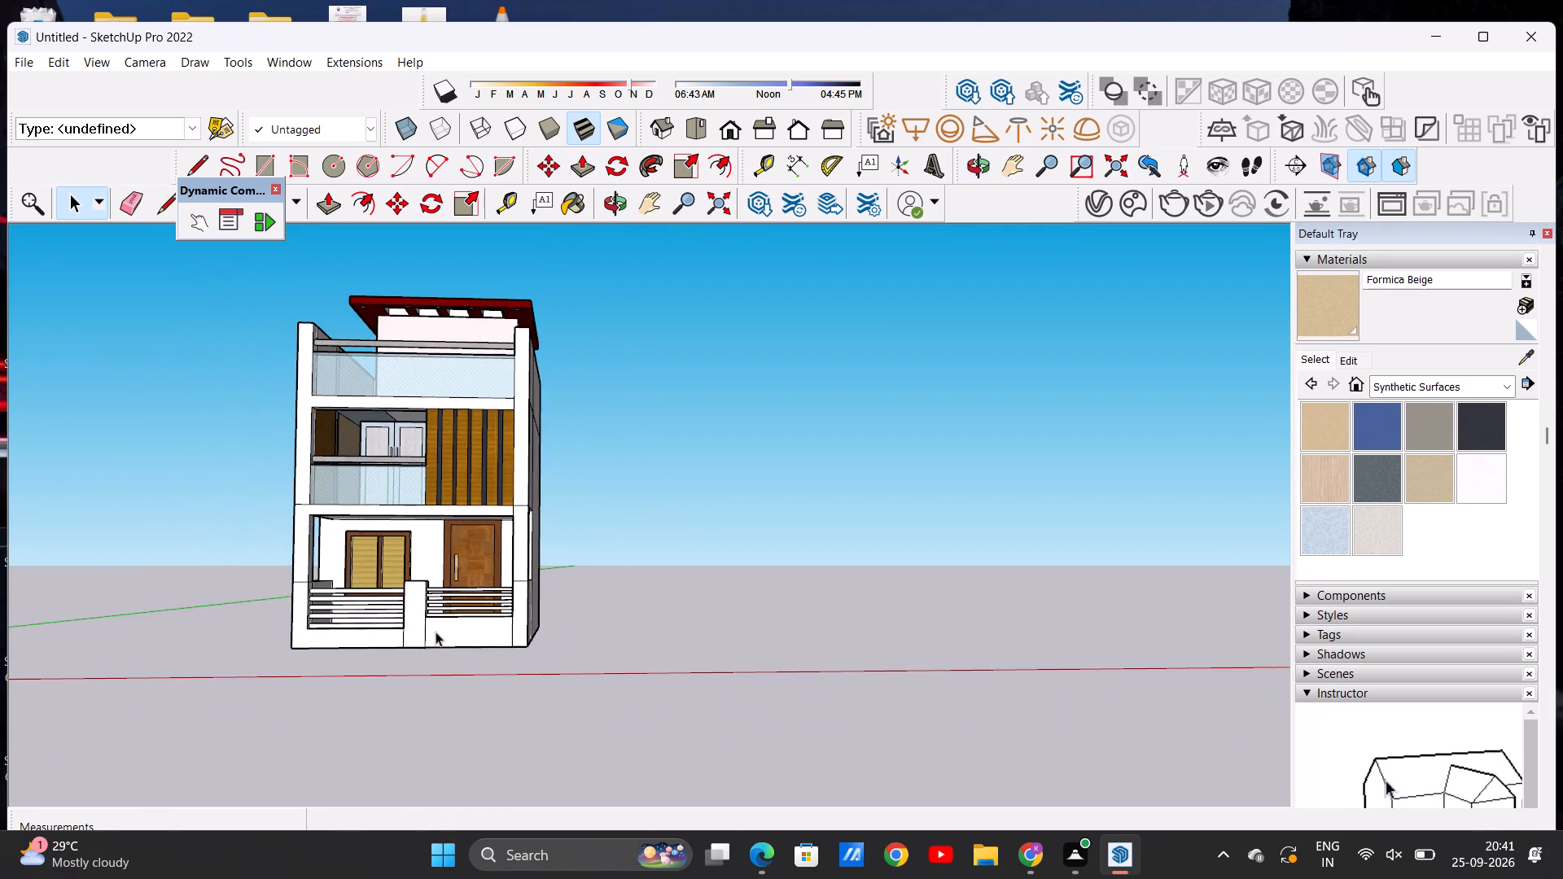
{"action": "middle_click_drag", "start_coordinate": [434, 632], "coordinate": [421, 679]}
{"action": "scroll", "coordinate": [413, 647], "scroll_direction": "up", "scroll_amount": 3}
{"action": "middle_click_drag", "start_coordinate": [413, 652], "coordinate": [402, 641]}
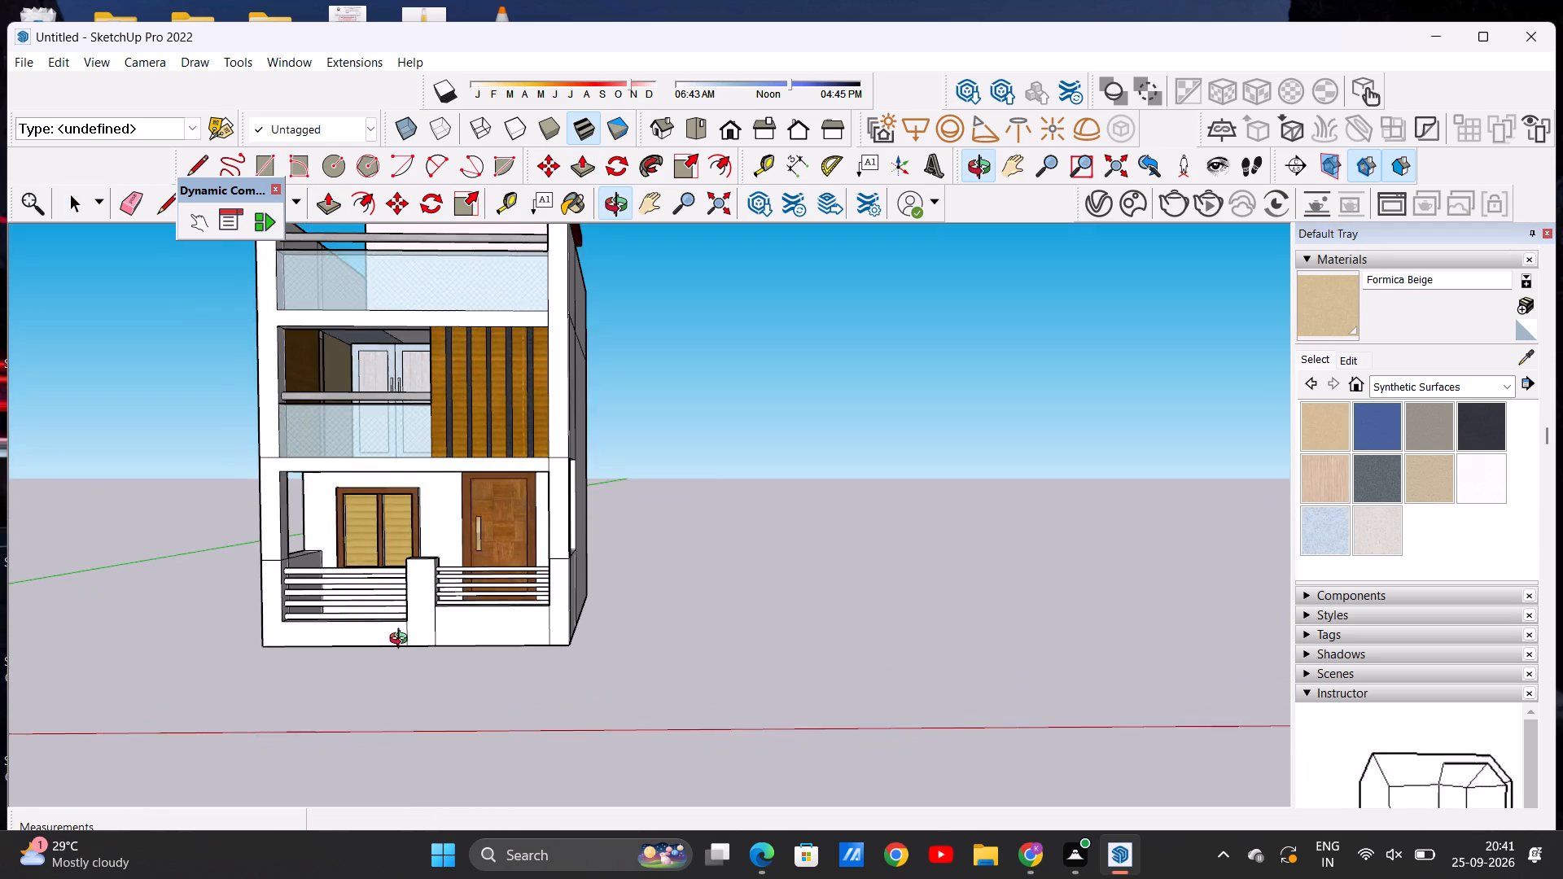
{"action": "middle_click_drag", "start_coordinate": [402, 641], "coordinate": [413, 632]}
{"action": "scroll", "coordinate": [407, 604], "scroll_direction": "up", "scroll_amount": 6}
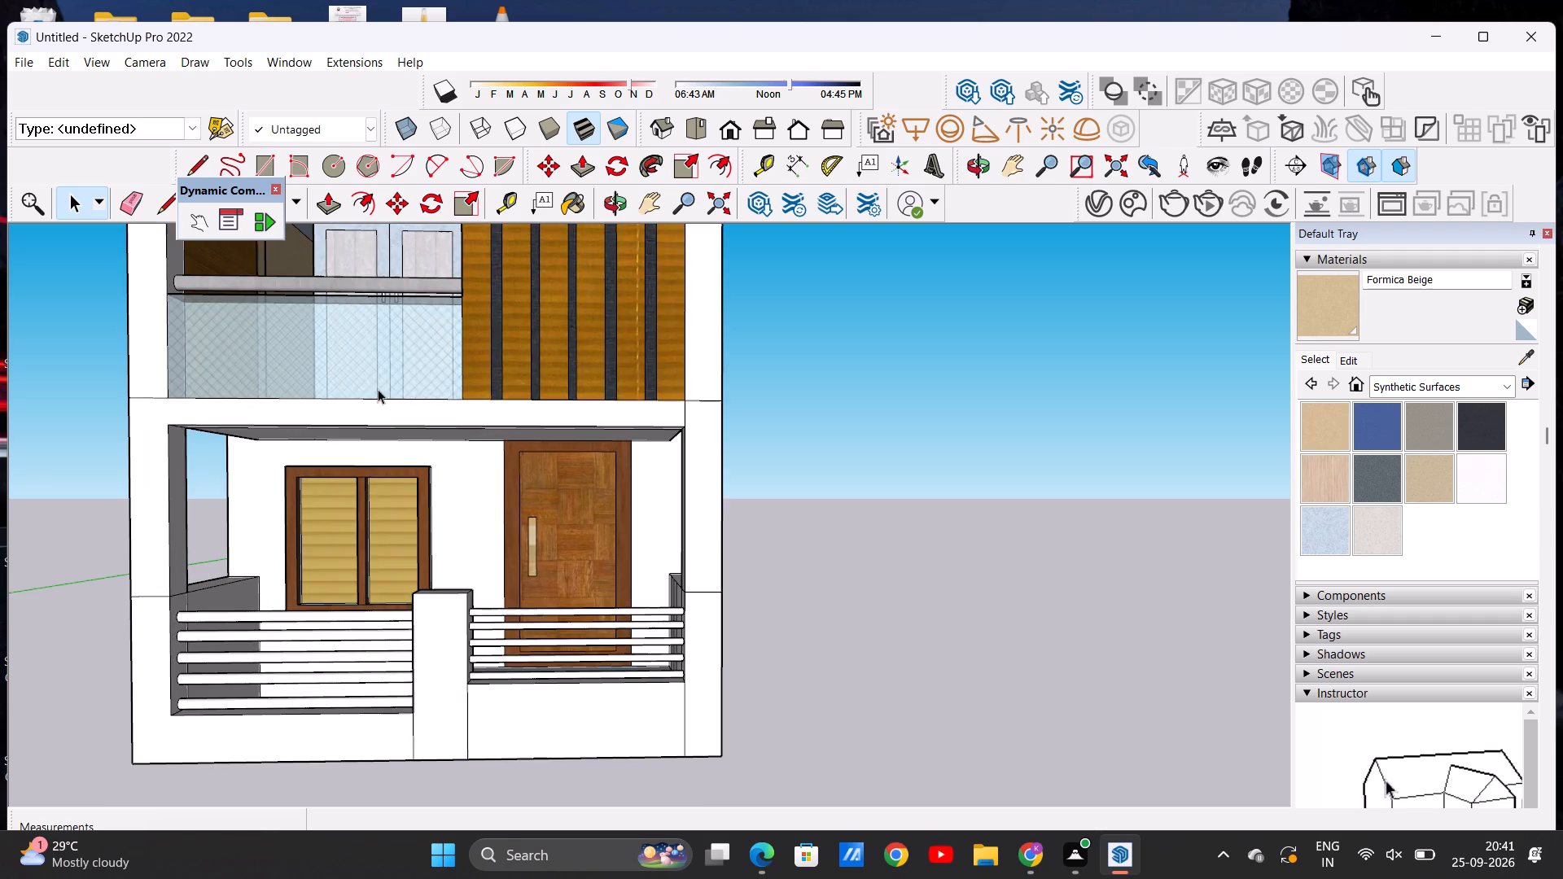
{"action": "scroll", "coordinate": [386, 459], "scroll_direction": "down", "scroll_amount": 14}
{"action": "middle_click_drag", "start_coordinate": [398, 509], "coordinate": [442, 560]}
{"action": "scroll", "coordinate": [383, 567], "scroll_direction": "up", "scroll_amount": 3}
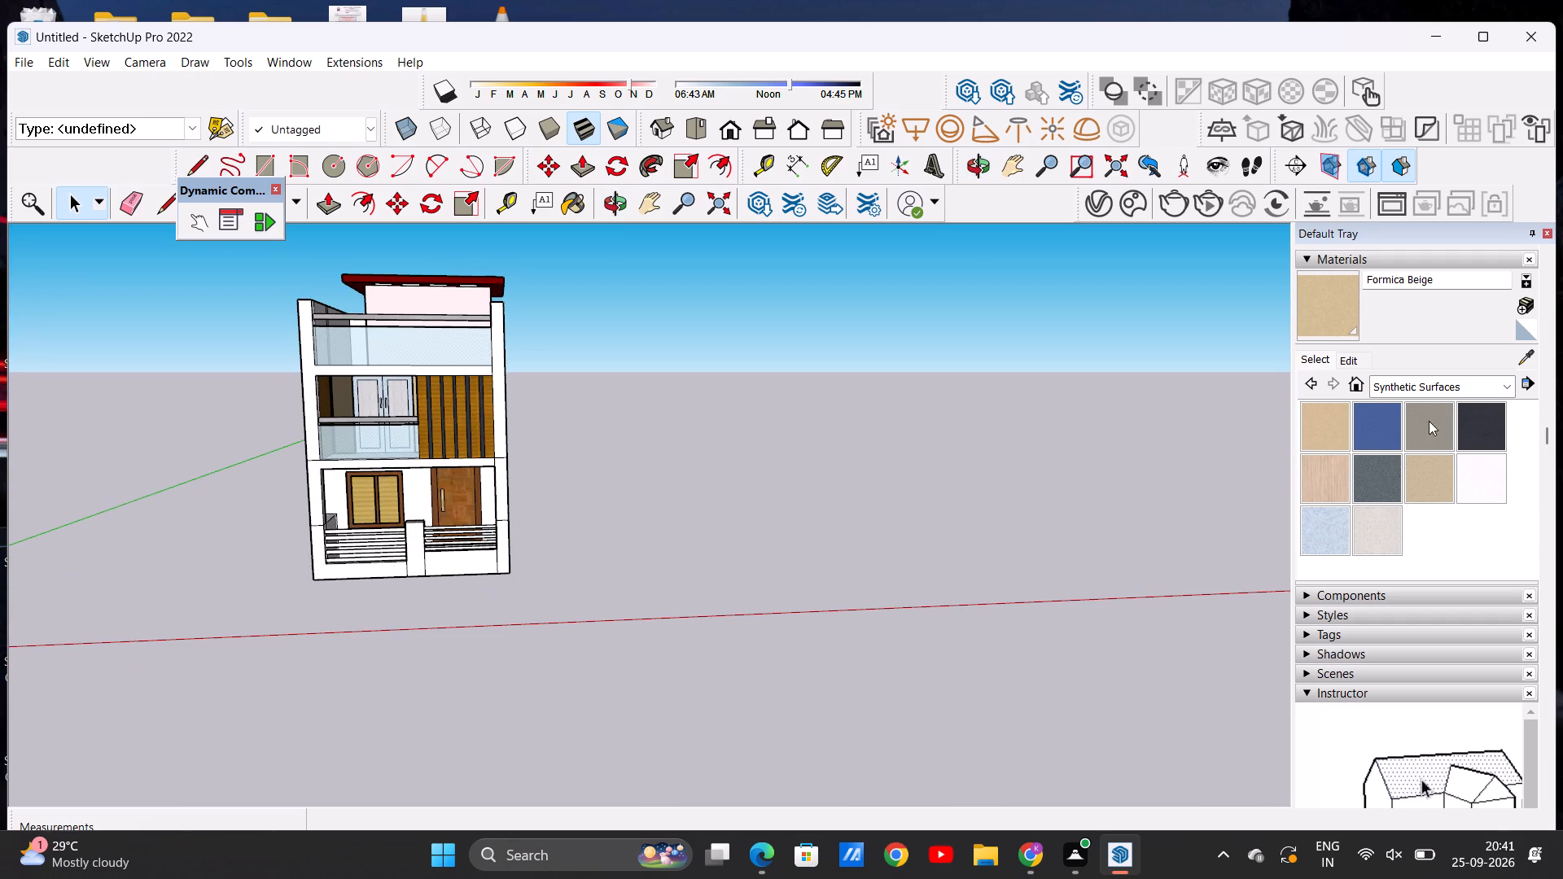
Paint the front of the entrance's low wall and the adjoining porch base and corner pillar face with Formica Laminate Dark.
{"action": "left_click", "coordinate": [1476, 427]}
{"action": "scroll", "coordinate": [418, 551], "scroll_direction": "up", "scroll_amount": 11}
{"action": "left_click", "coordinate": [500, 580]}
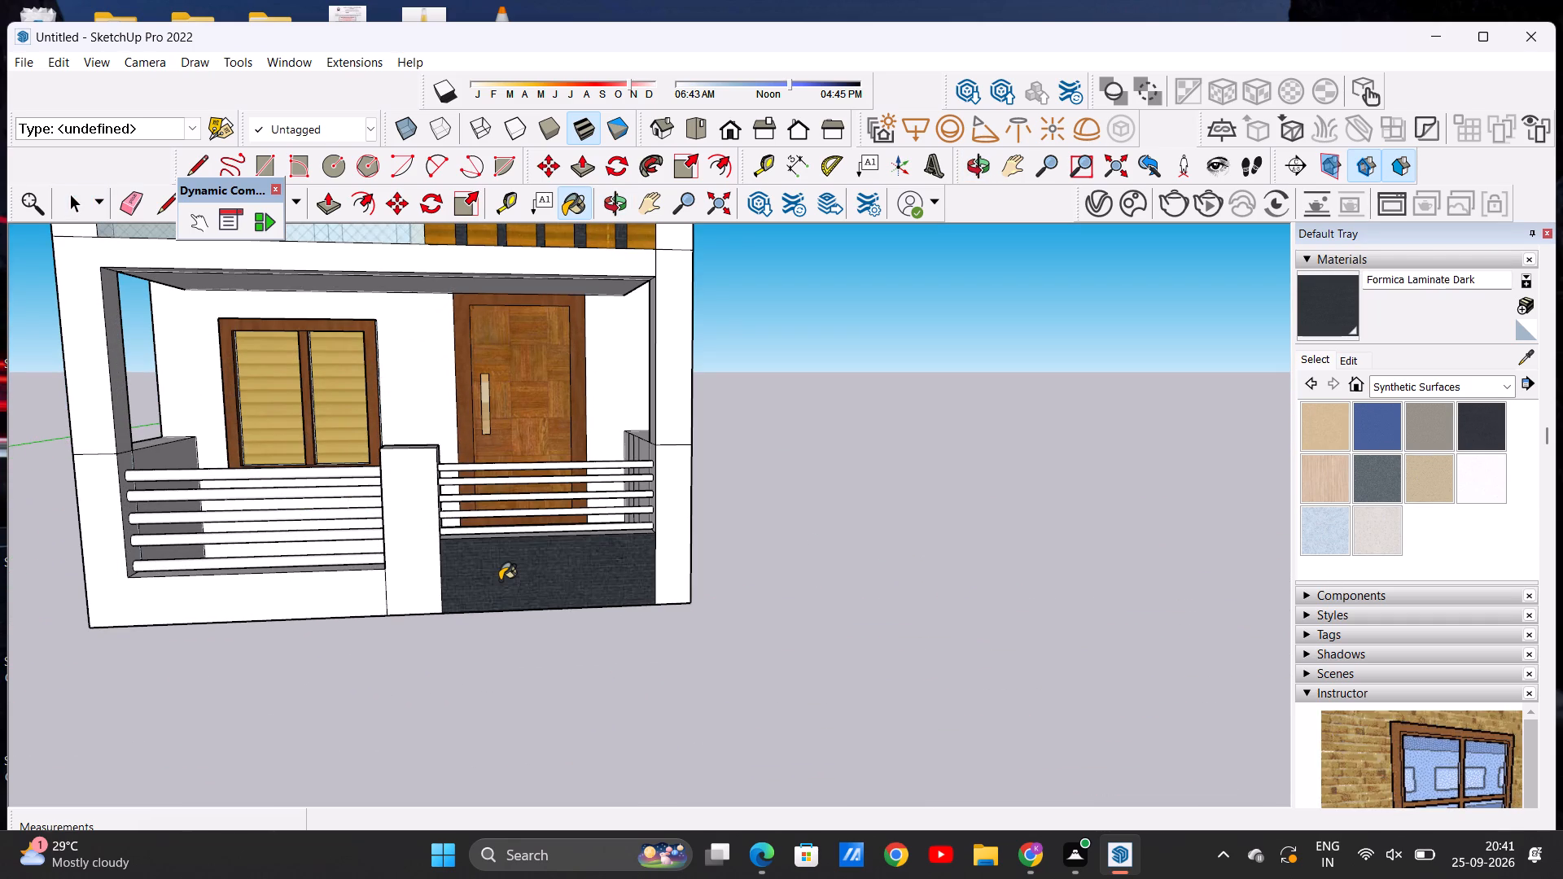
{"action": "left_click", "coordinate": [322, 602]}
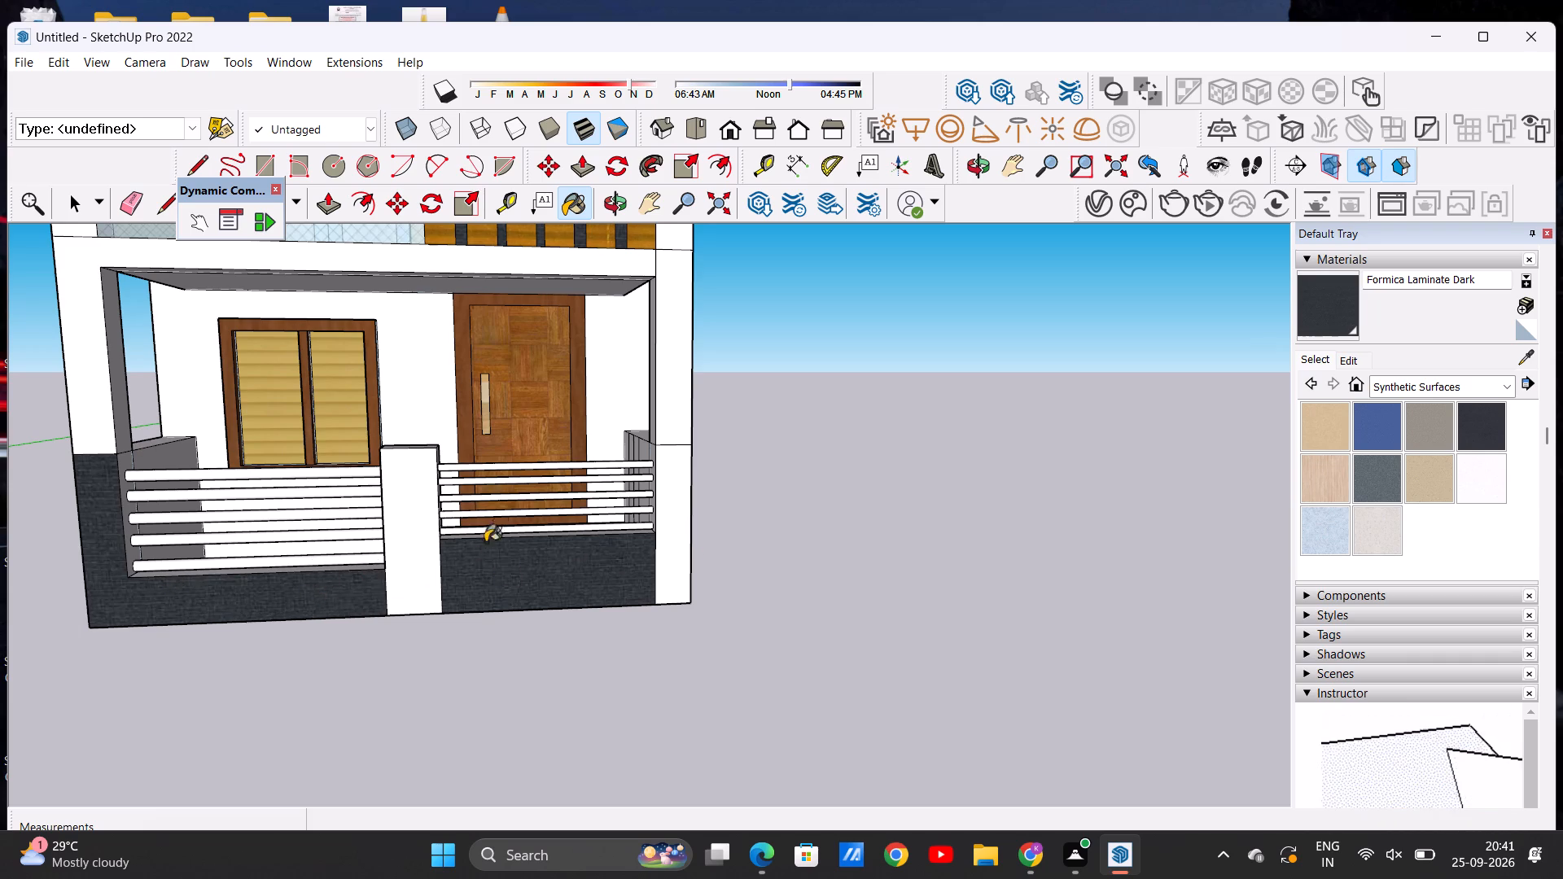
Paint the top ledges of both low walls beneath the railing bars with Formica Laminate Dark.
{"action": "scroll", "coordinate": [494, 531], "scroll_direction": "down", "scroll_amount": 4}
{"action": "middle_click_drag", "start_coordinate": [500, 558], "coordinate": [501, 657]}
{"action": "scroll", "coordinate": [531, 569], "scroll_direction": "up", "scroll_amount": 13}
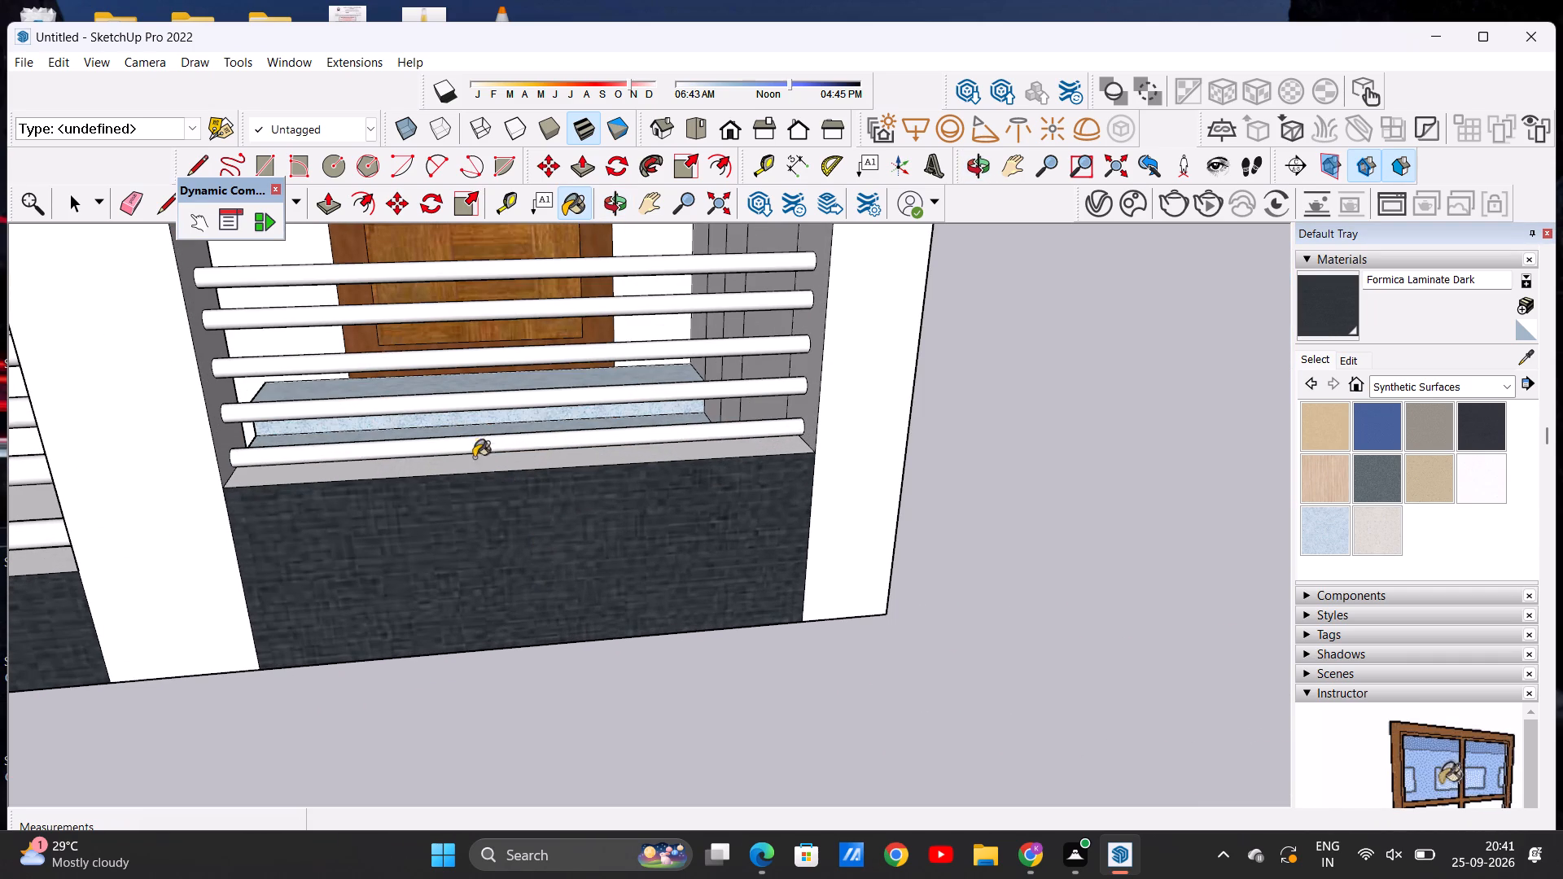
{"action": "left_click", "coordinate": [479, 472]}
{"action": "left_click", "coordinate": [484, 472]}
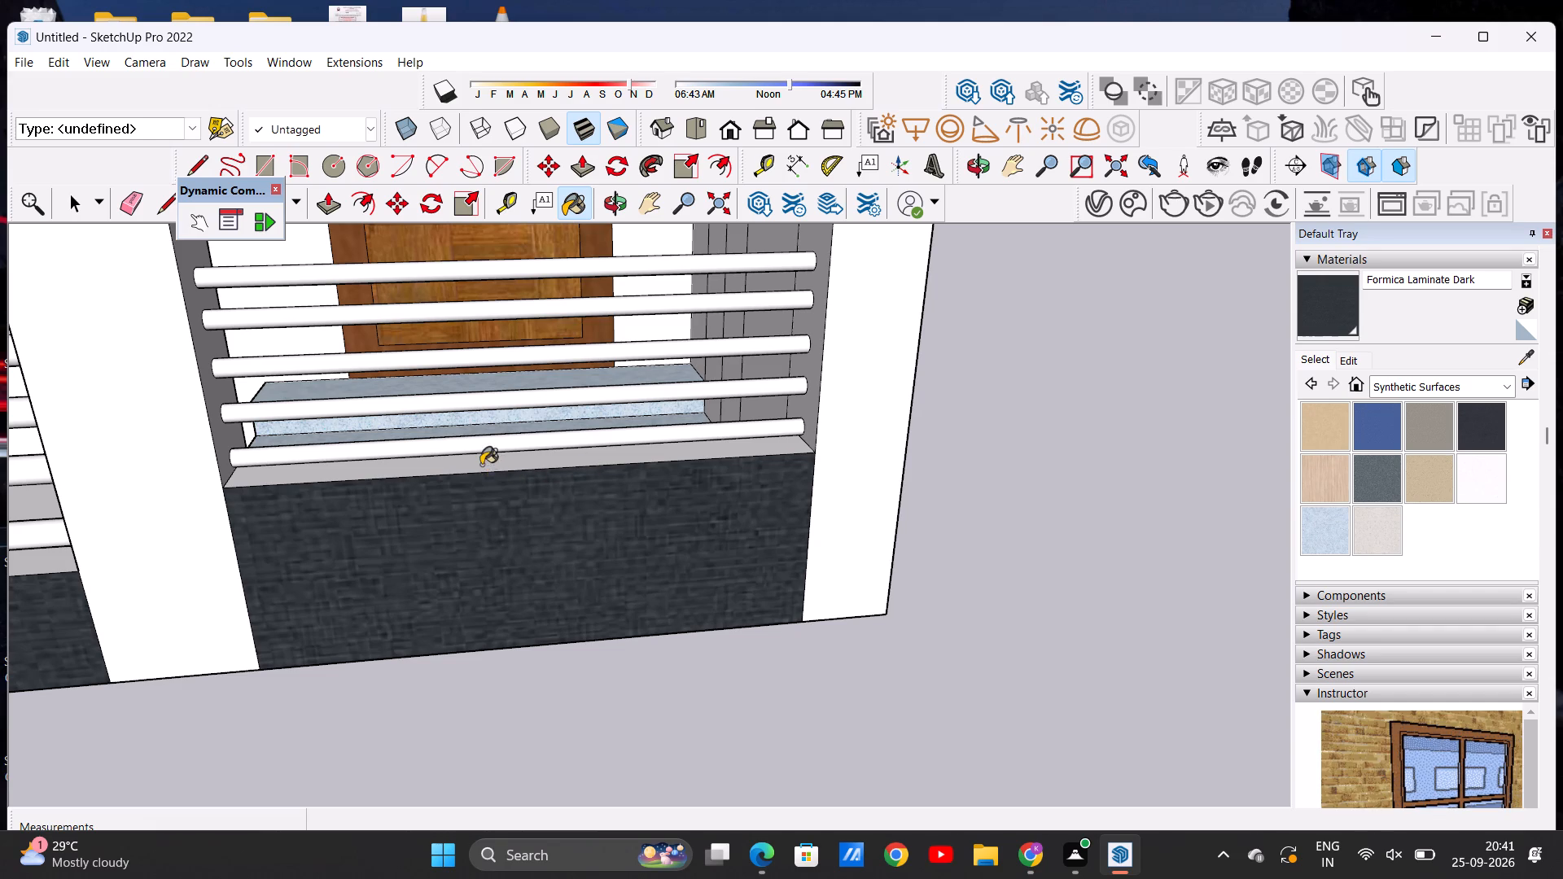
{"action": "left_click", "coordinate": [481, 465]}
{"action": "scroll", "coordinate": [590, 483], "scroll_direction": "down", "scroll_amount": 5}
{"action": "scroll", "coordinate": [45, 540], "scroll_direction": "up", "scroll_amount": 6}
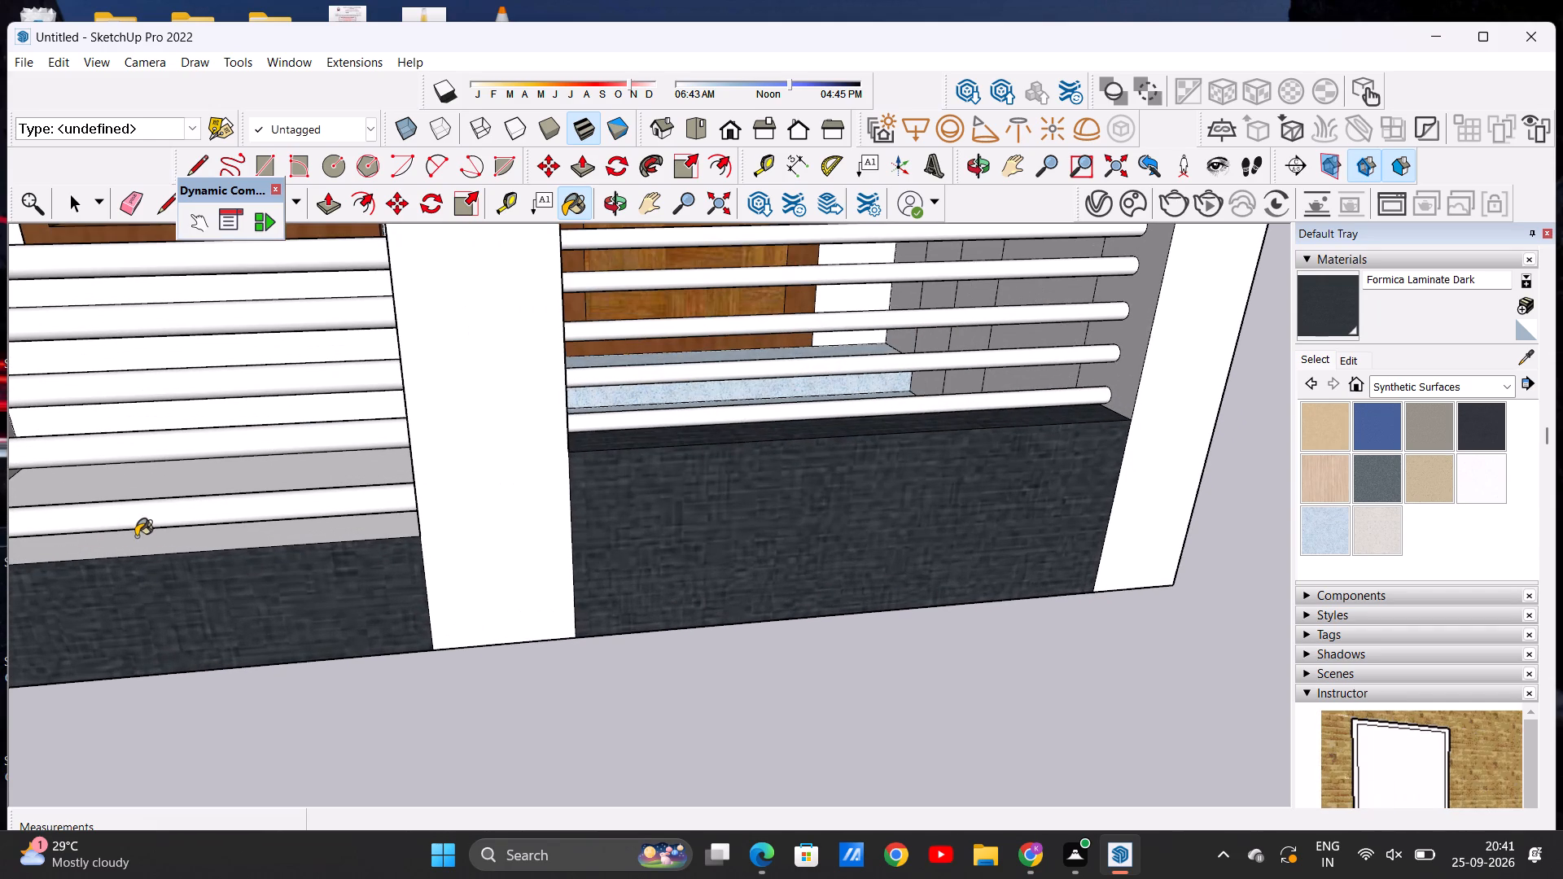
{"action": "left_click", "coordinate": [136, 536]}
{"action": "scroll", "coordinate": [338, 524], "scroll_direction": "down", "scroll_amount": 10}
{"action": "middle_click_drag", "start_coordinate": [135, 549], "coordinate": [0, 584]}
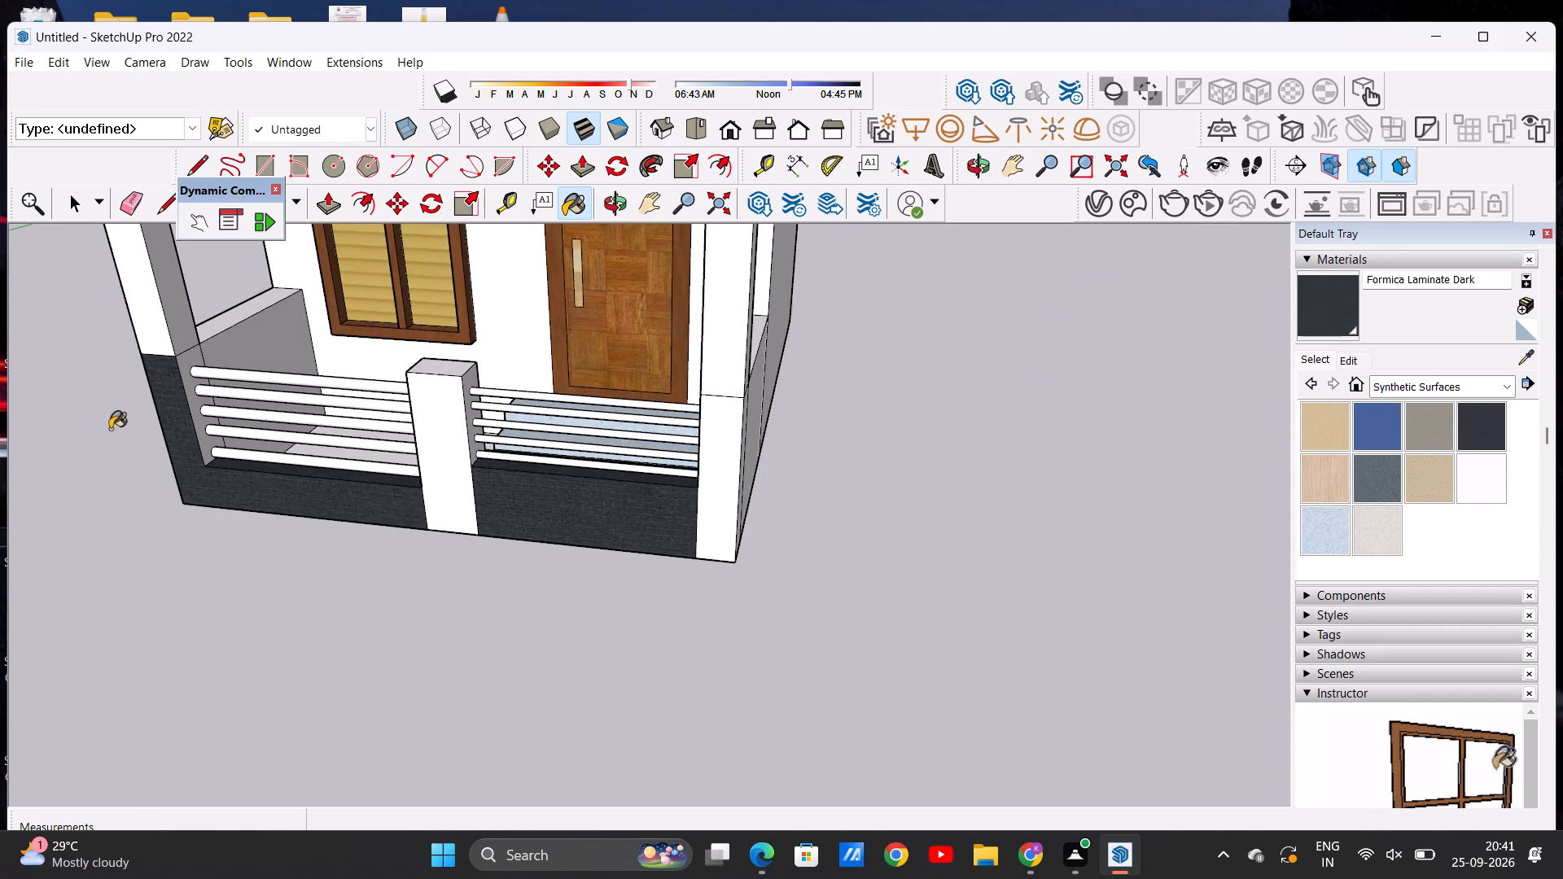
Paint the window-side corner pillar's inner face and the inner faces of both low walls with Formica Laminate Dark.
{"action": "scroll", "coordinate": [145, 399], "scroll_direction": "up", "scroll_amount": 4}
{"action": "left_click", "coordinate": [186, 348]}
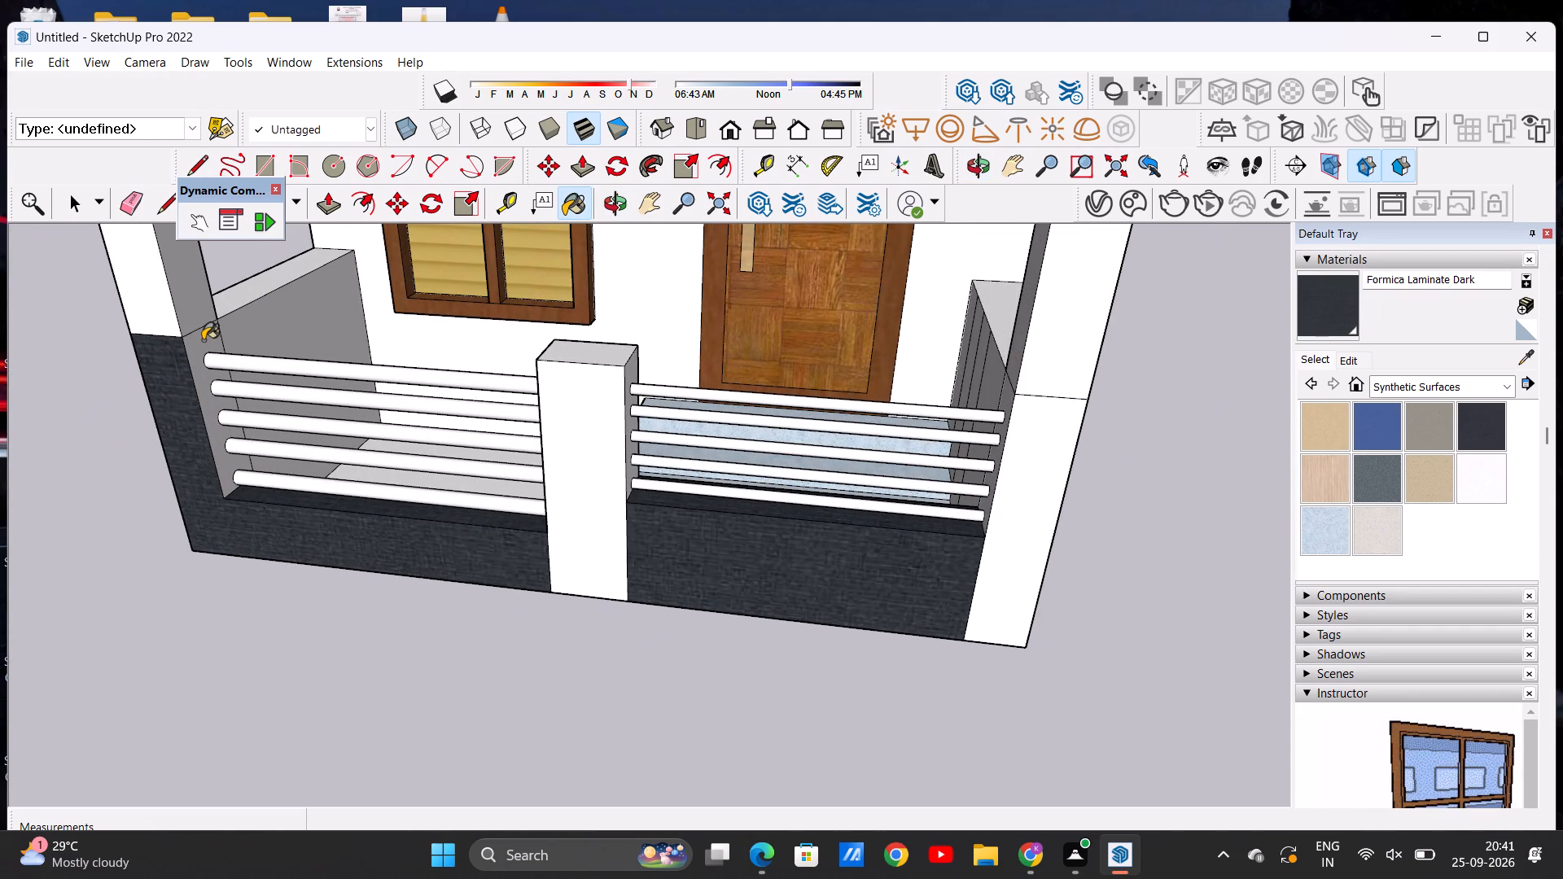
{"action": "left_click", "coordinate": [203, 340]}
{"action": "middle_click_drag", "start_coordinate": [497, 472], "coordinate": [0, 485]}
{"action": "scroll", "coordinate": [19, 470], "scroll_direction": "down", "scroll_amount": 3}
{"action": "middle_click_drag", "start_coordinate": [402, 466], "coordinate": [178, 523]}
{"action": "scroll", "coordinate": [520, 448], "scroll_direction": "up", "scroll_amount": 12}
{"action": "left_click", "coordinate": [493, 536]}
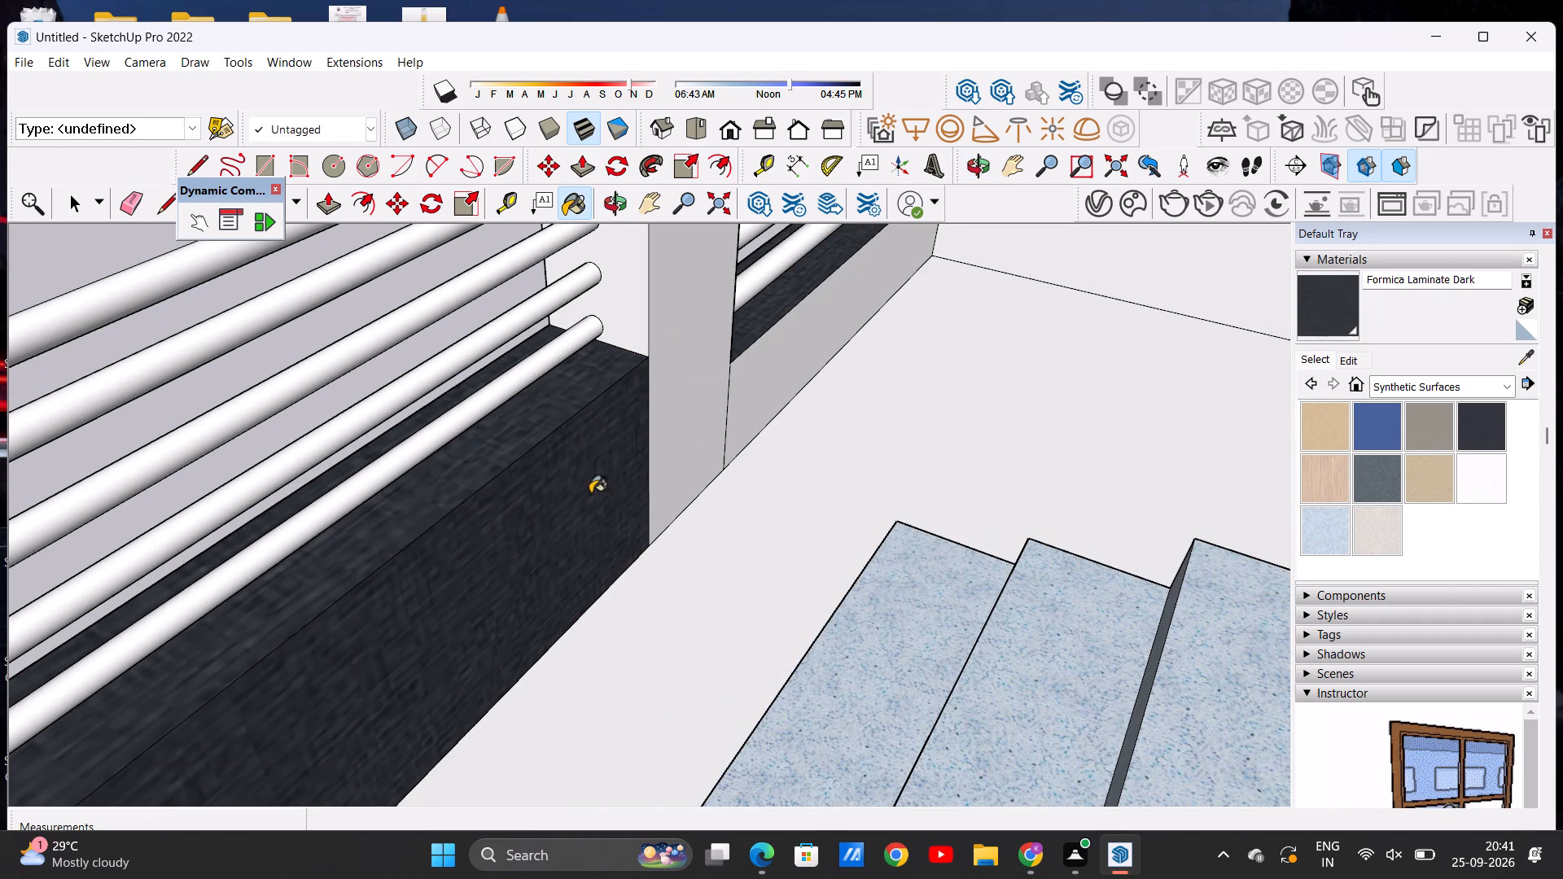
{"action": "left_click", "coordinate": [756, 389]}
{"action": "scroll", "coordinate": [685, 427], "scroll_direction": "down", "scroll_amount": 6}
{"action": "middle_click_drag", "start_coordinate": [519, 564], "coordinate": [988, 492]}
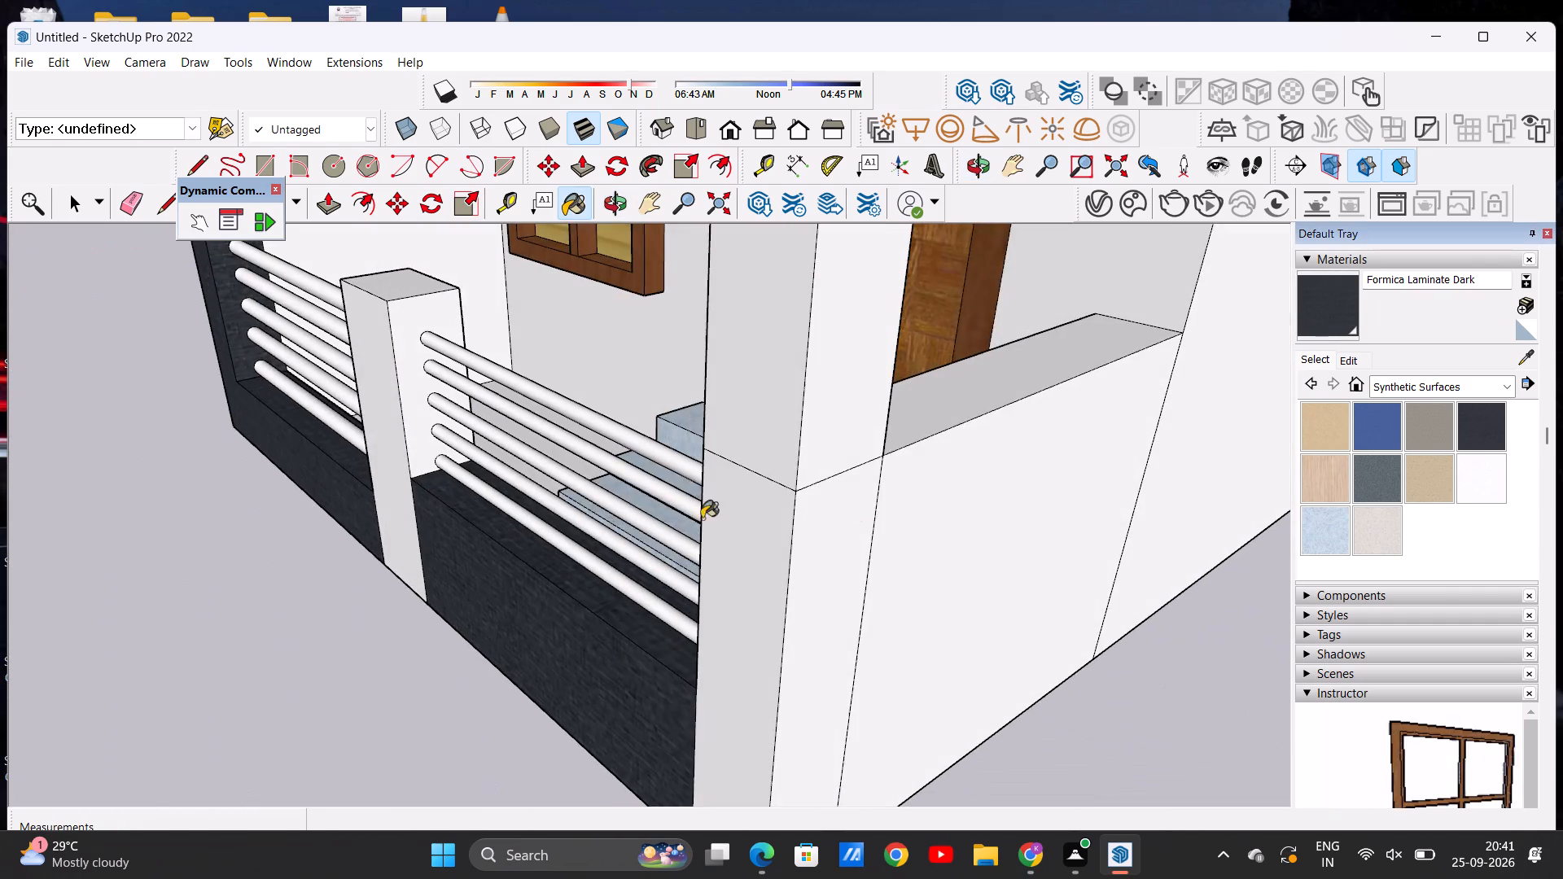
{"action": "middle_click_drag", "start_coordinate": [424, 509], "coordinate": [609, 449]}
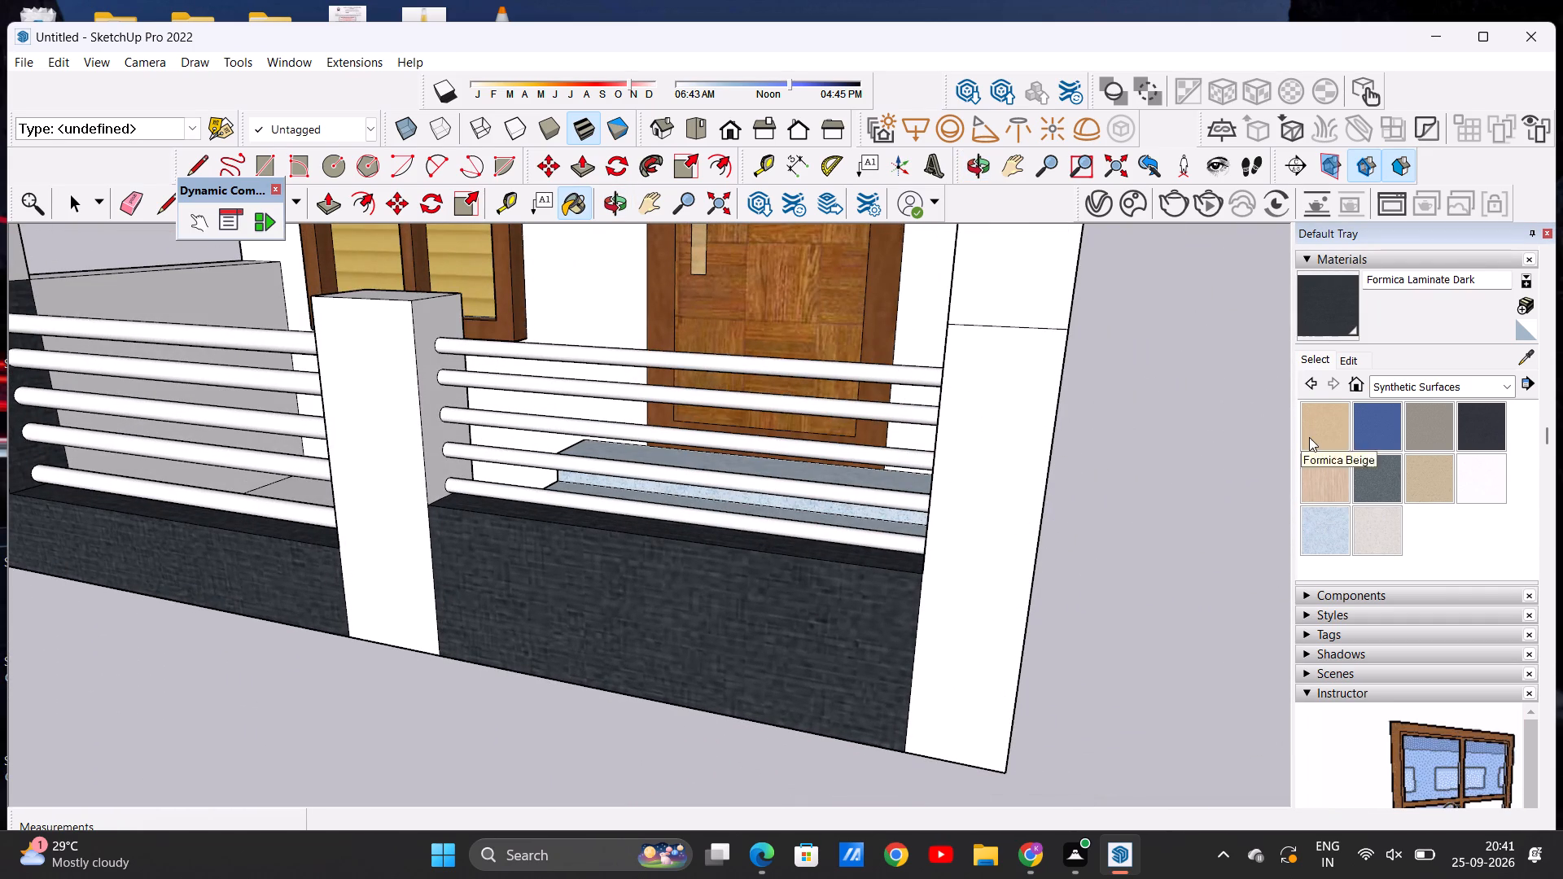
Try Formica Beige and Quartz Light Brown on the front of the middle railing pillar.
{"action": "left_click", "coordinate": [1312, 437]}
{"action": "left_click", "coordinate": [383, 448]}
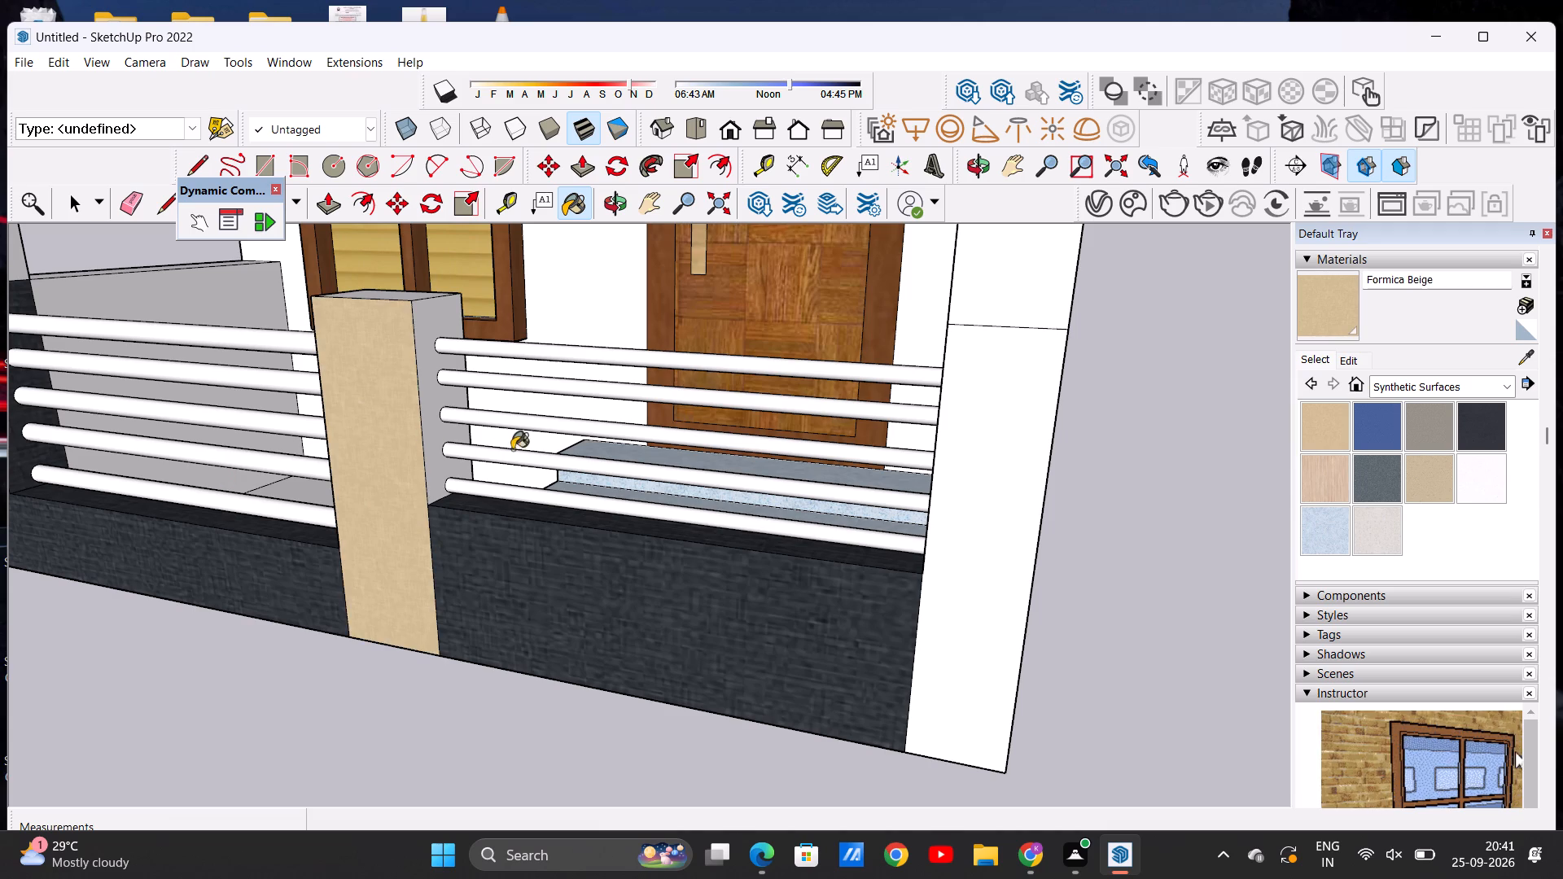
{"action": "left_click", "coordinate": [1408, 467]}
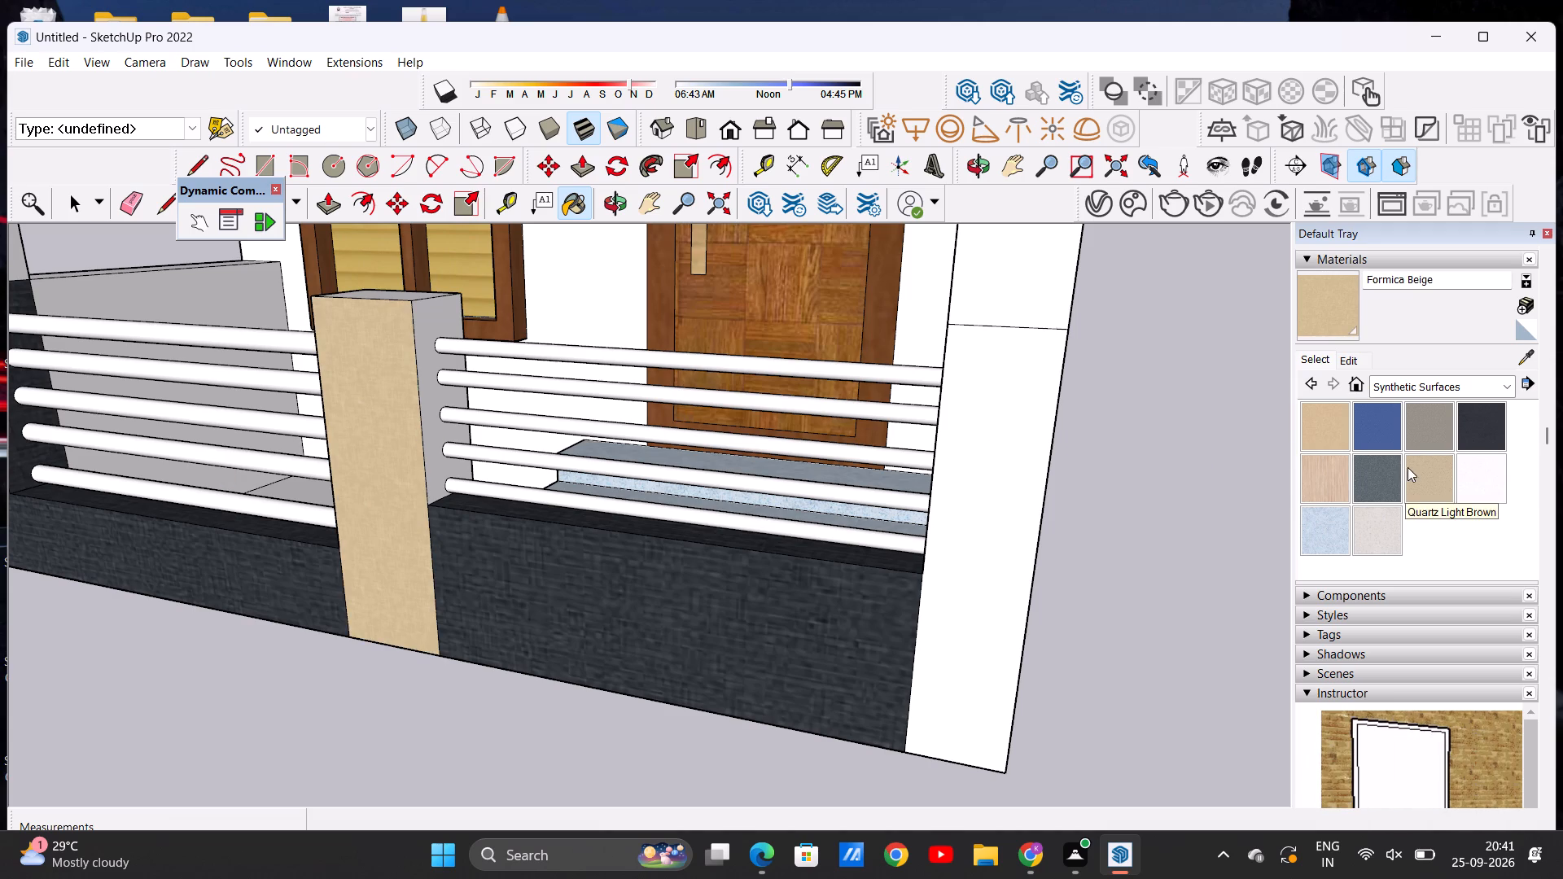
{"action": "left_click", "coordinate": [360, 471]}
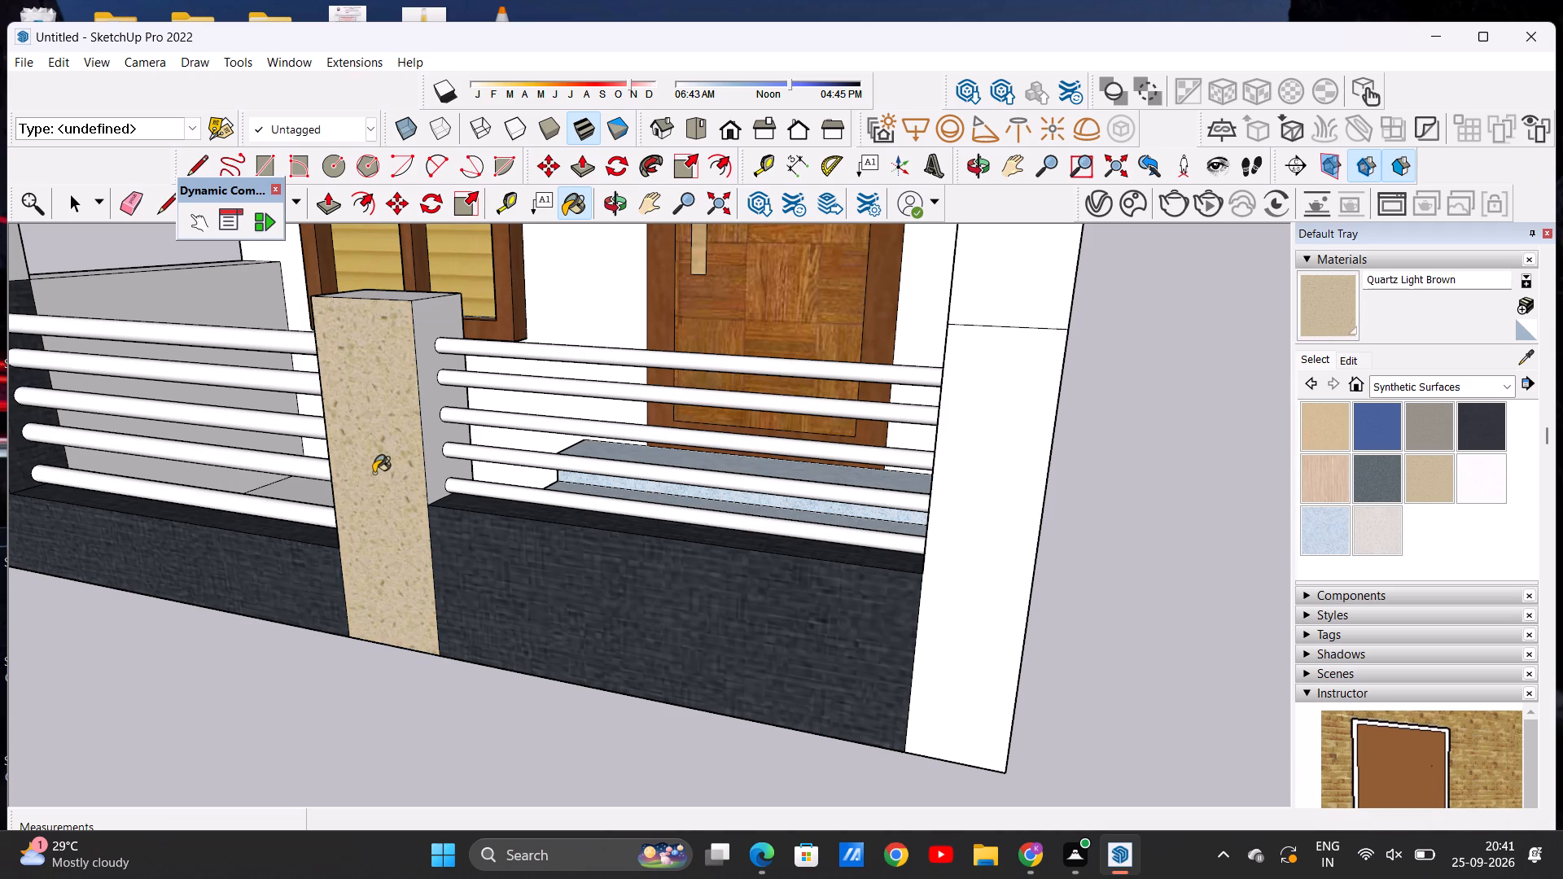
Paint the middle railing pillar's front and top and the door-side corner pillar's lower front with Formica Beige.
{"action": "scroll", "coordinate": [386, 412], "scroll_direction": "down", "scroll_amount": 10}
{"action": "middle_click_drag", "start_coordinate": [304, 527], "coordinate": [395, 464]}
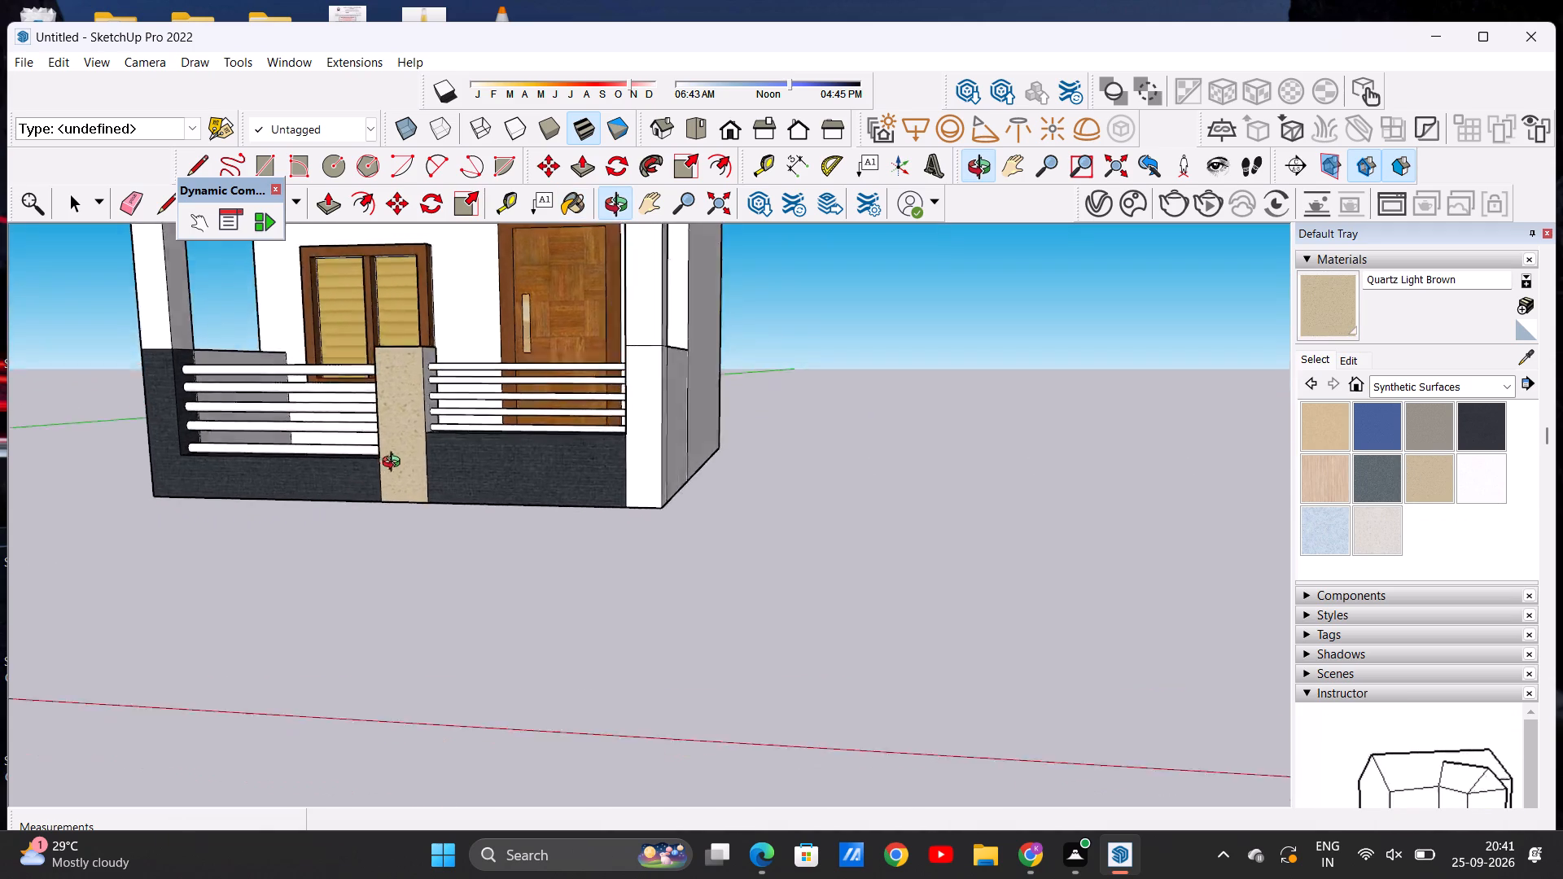
{"action": "middle_click_drag", "start_coordinate": [395, 464], "coordinate": [484, 431]}
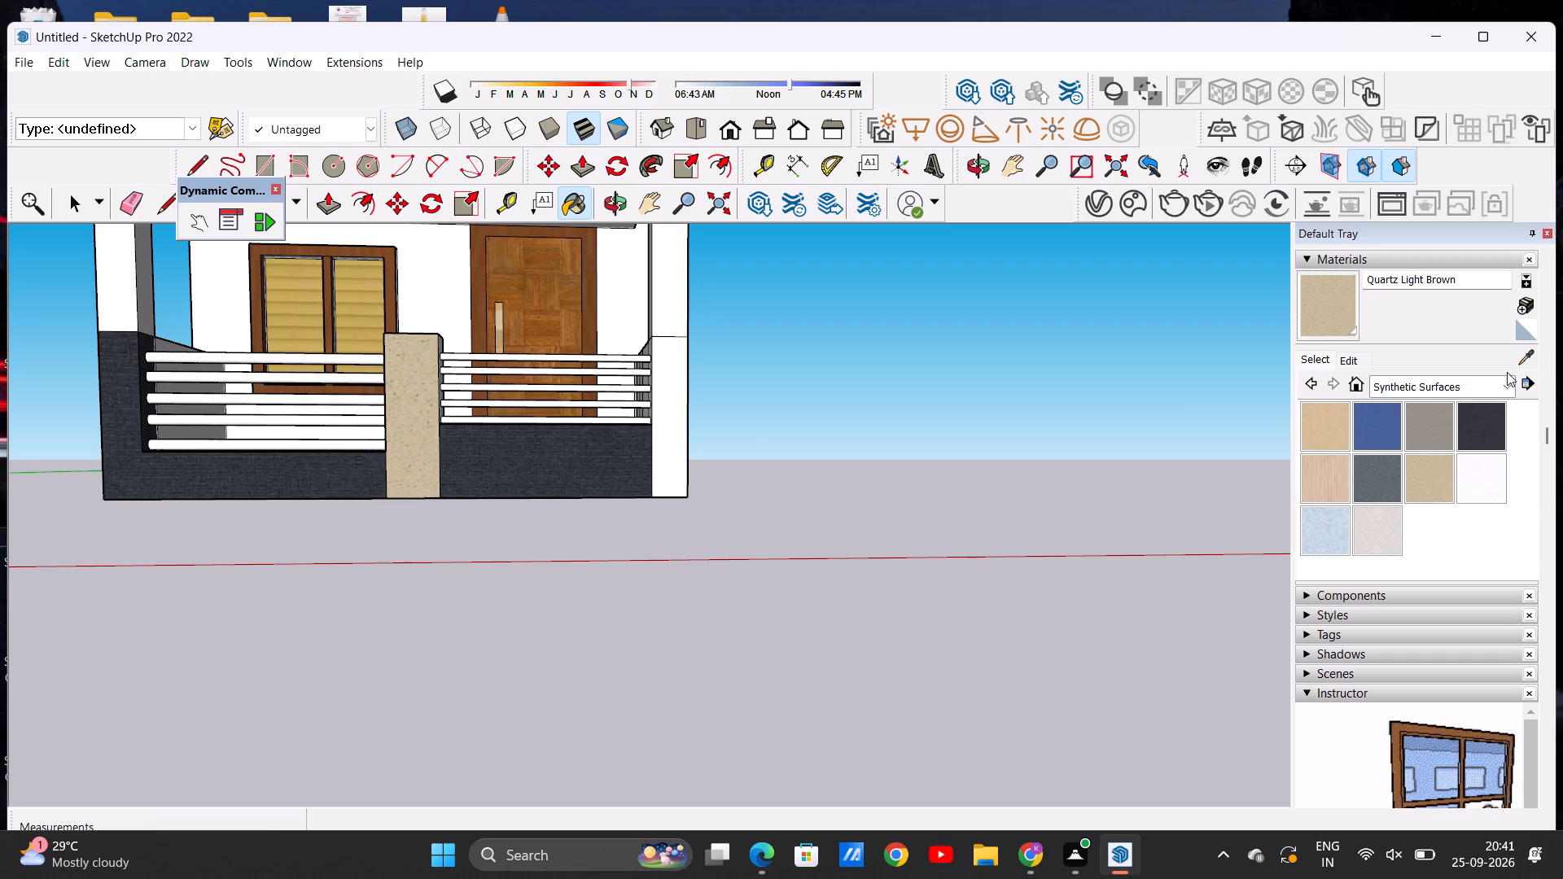
{"action": "left_click", "coordinate": [1329, 410]}
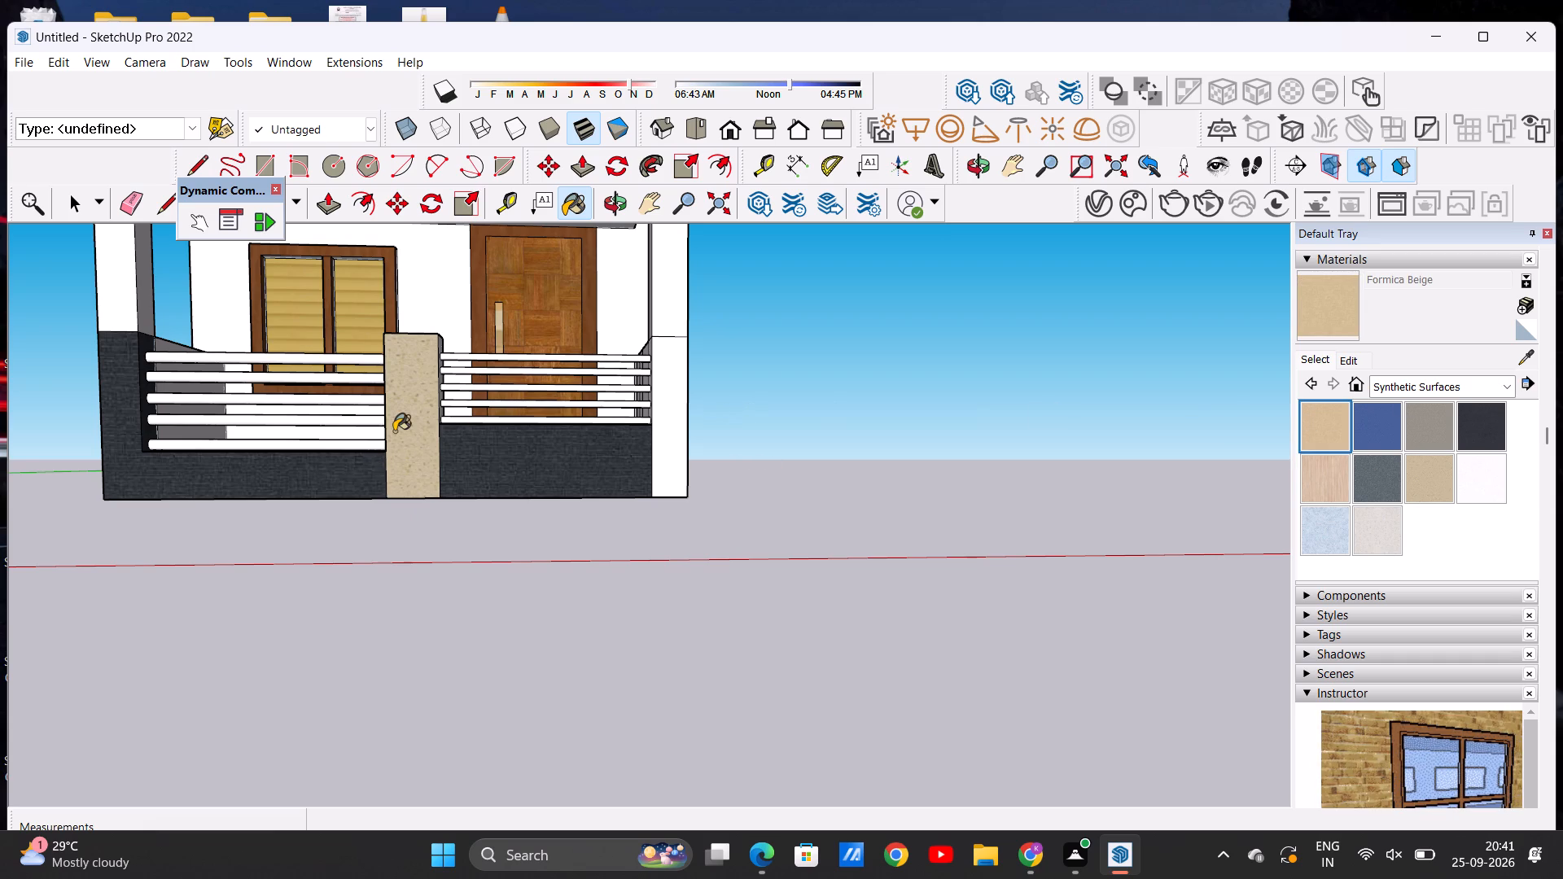
{"action": "left_click", "coordinate": [394, 431]}
{"action": "middle_click_drag", "start_coordinate": [423, 449], "coordinate": [423, 658]}
{"action": "scroll", "coordinate": [401, 531], "scroll_direction": "down", "scroll_amount": 1}
{"action": "scroll", "coordinate": [383, 418], "scroll_direction": "up", "scroll_amount": 5}
{"action": "left_click", "coordinate": [370, 378]}
{"action": "scroll", "coordinate": [533, 388], "scroll_direction": "down", "scroll_amount": 5}
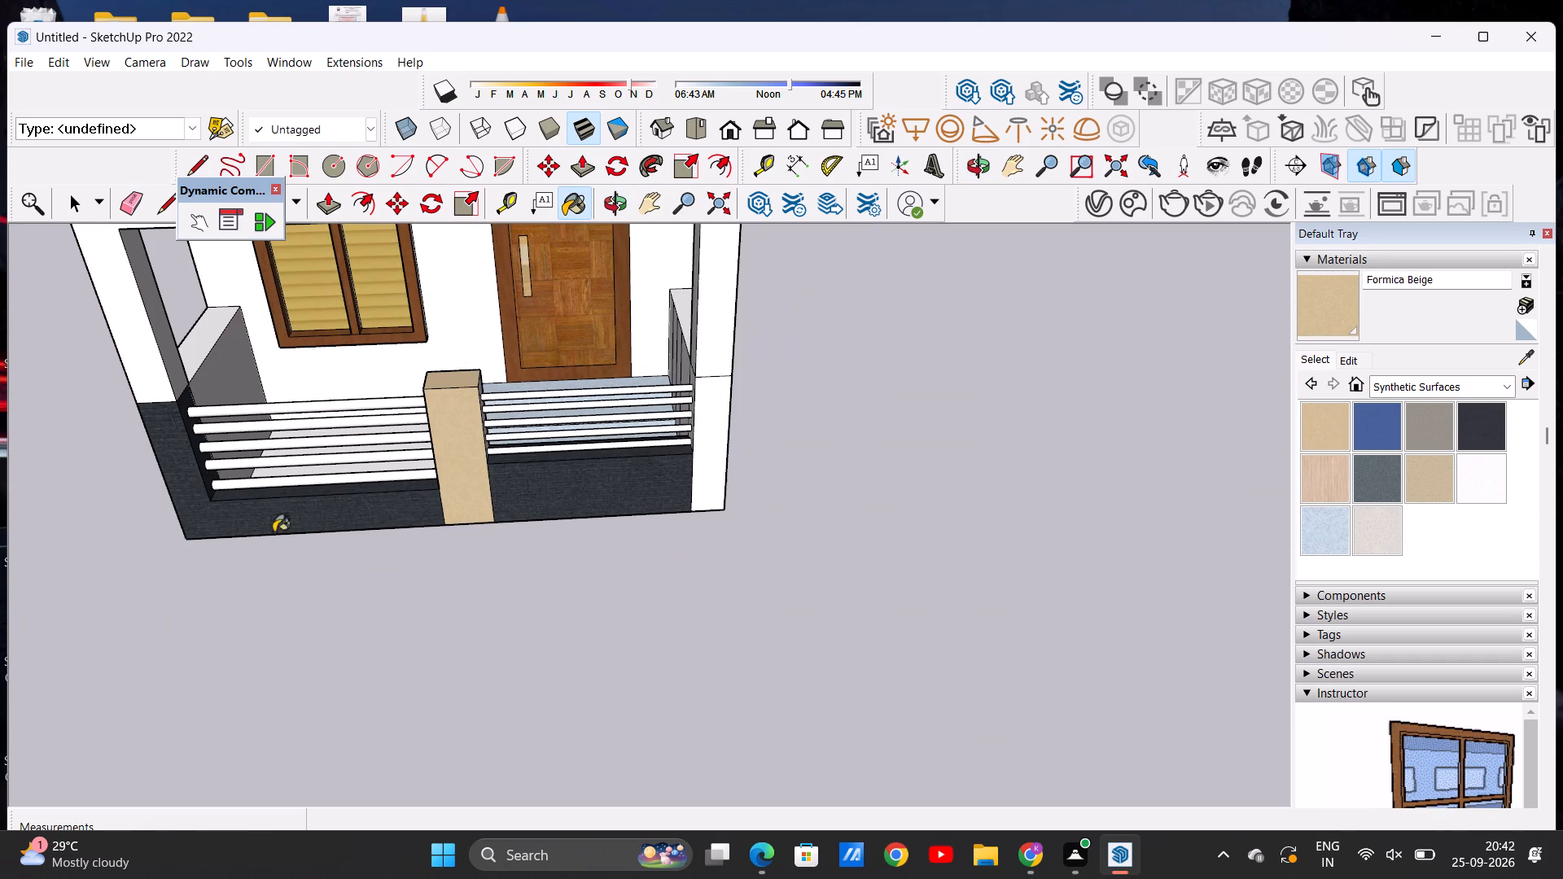
{"action": "left_click", "coordinate": [720, 461]}
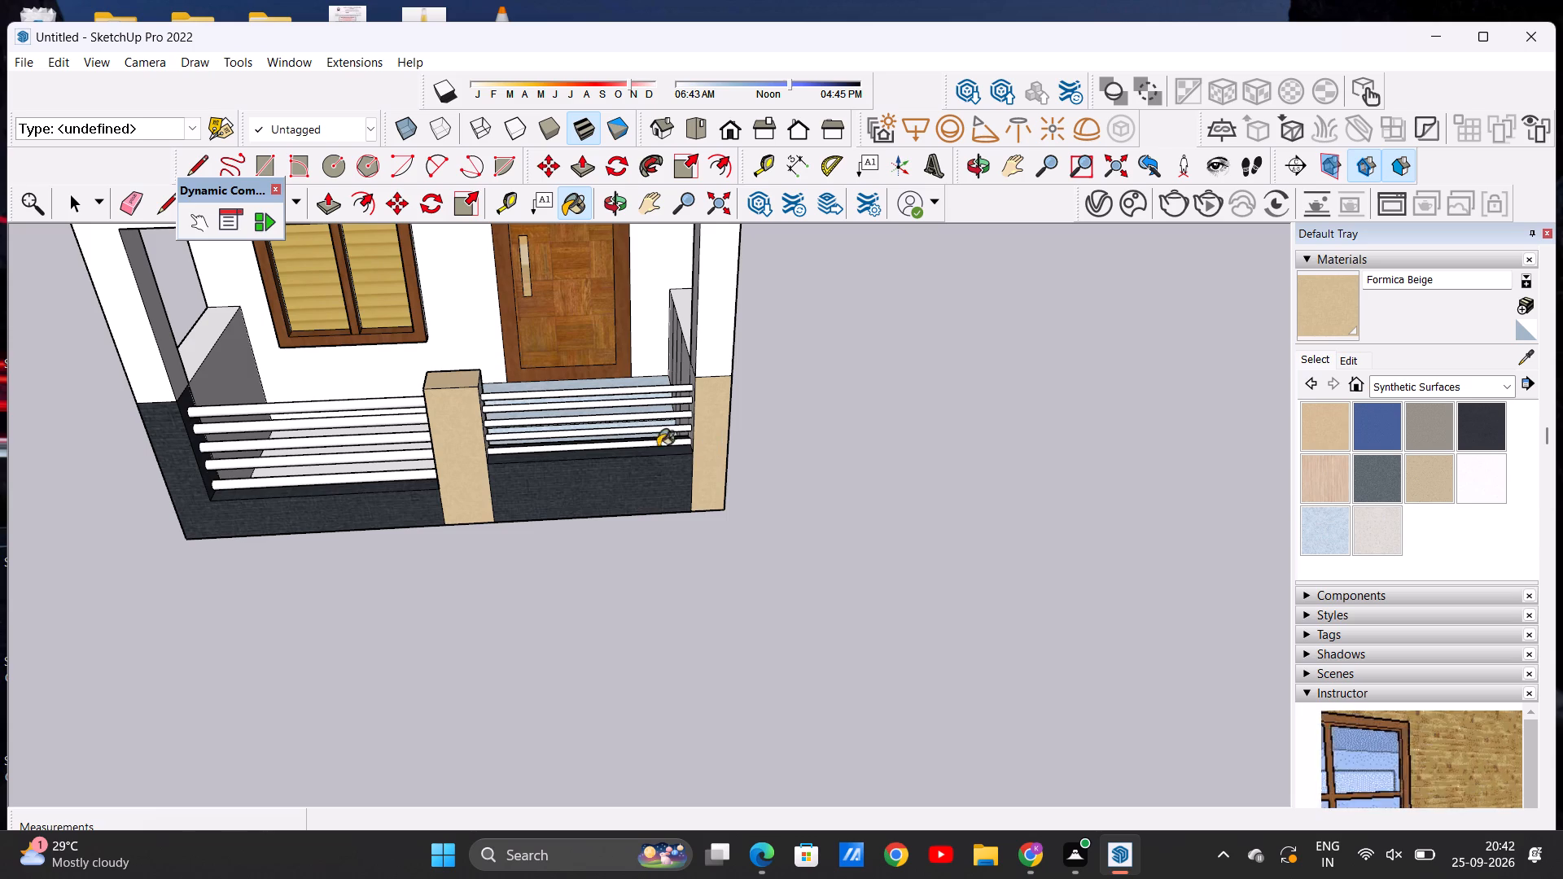
Draw a vertical line about 6 1/4" long down to the base, separating the window-side corner pillar from the low wall.
{"action": "left_click", "coordinate": [192, 164]}
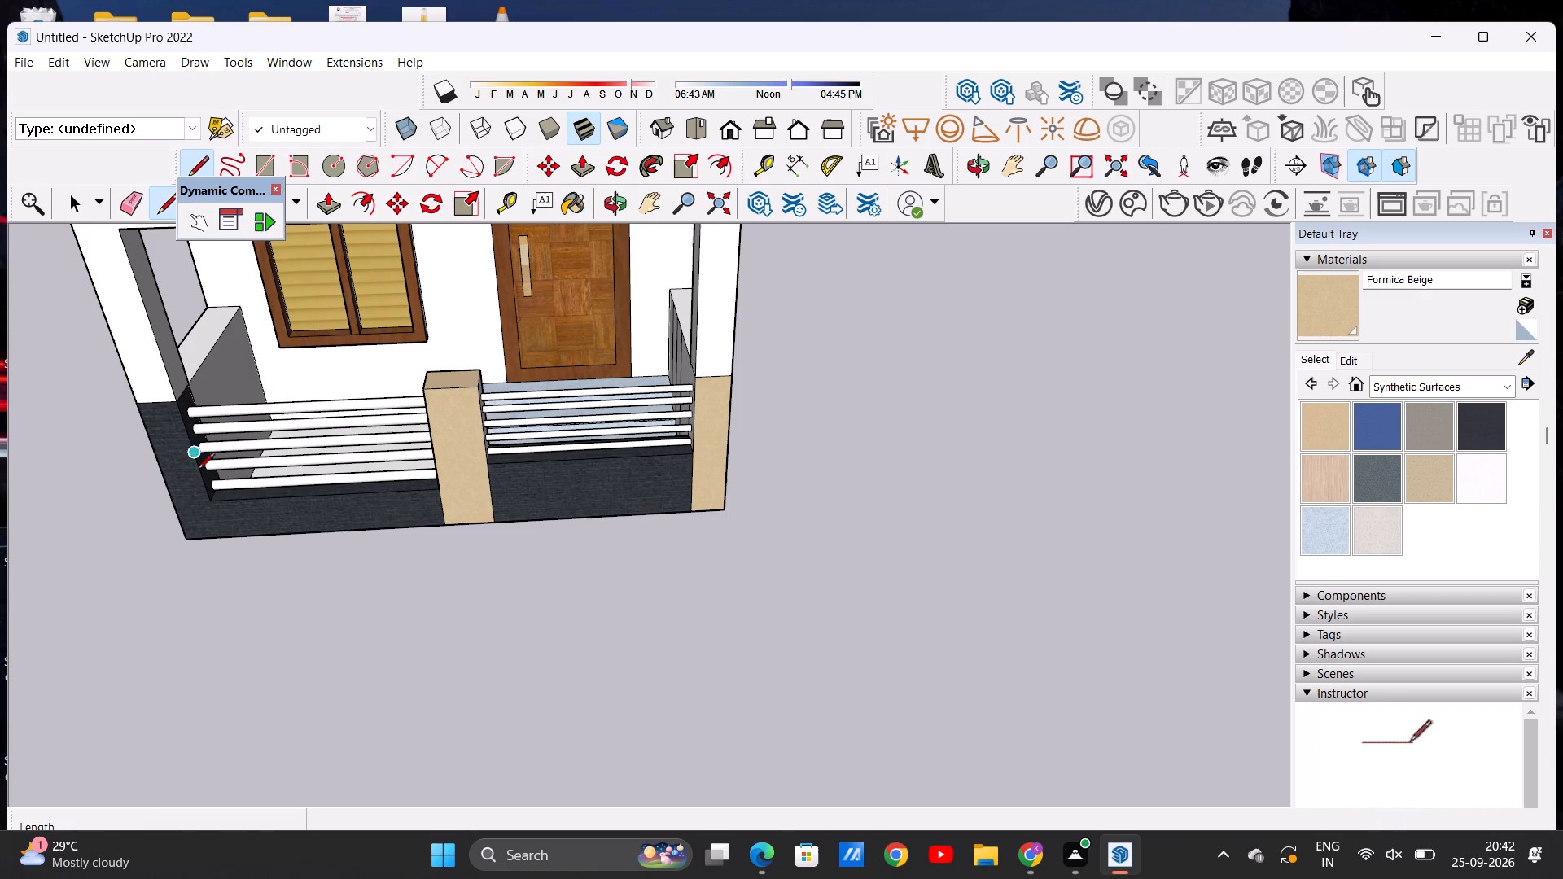
{"action": "scroll", "coordinate": [199, 474], "scroll_direction": "up", "scroll_amount": 6}
{"action": "left_click", "coordinate": [217, 518]}
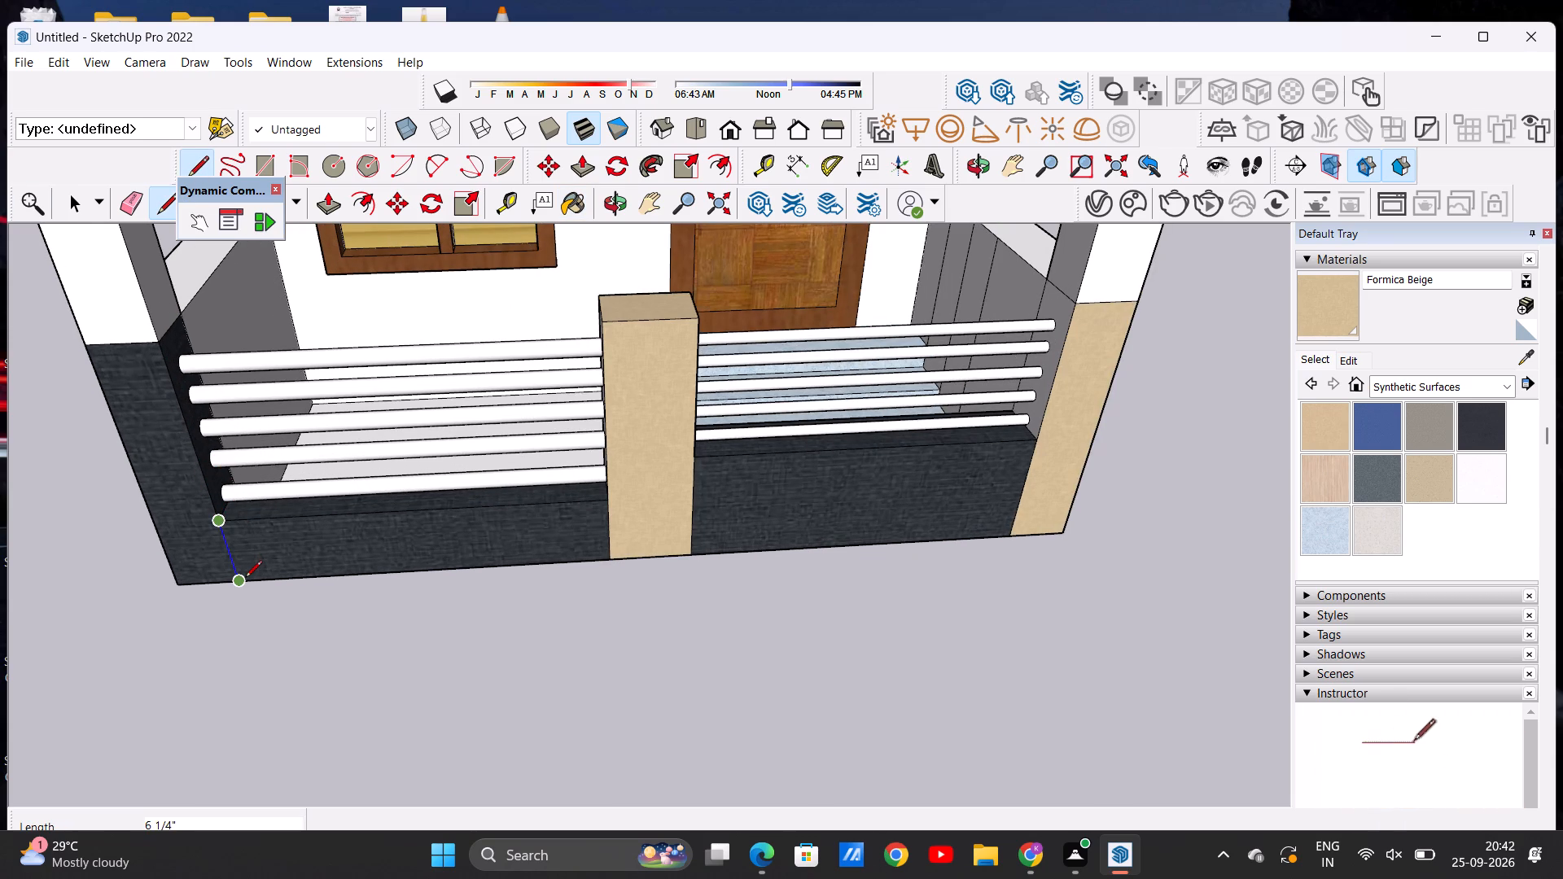
{"action": "left_click", "coordinate": [246, 585]}
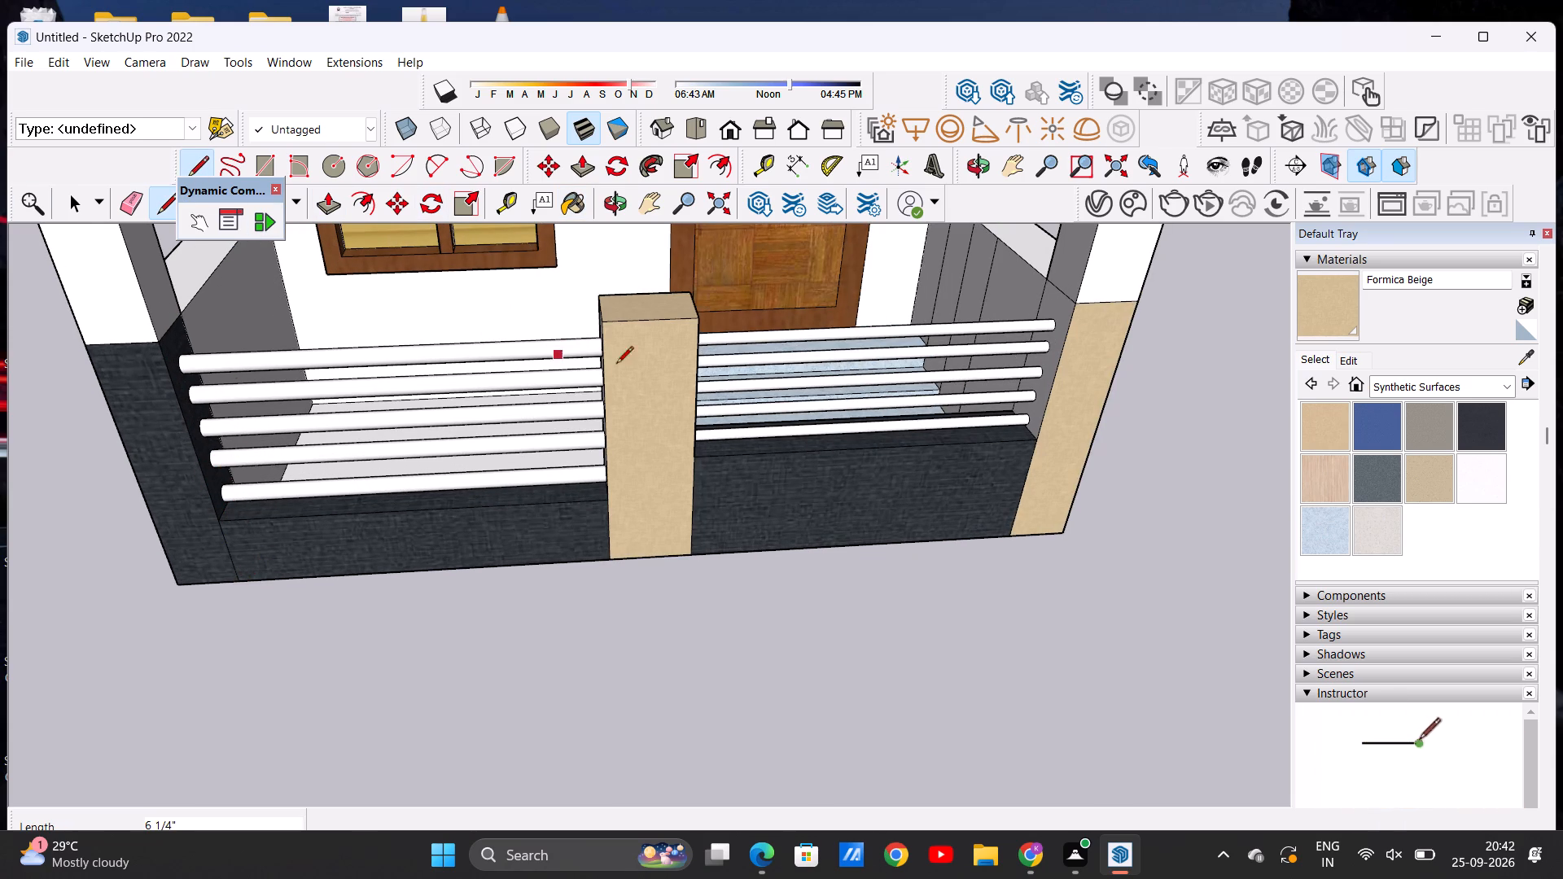
Paint the window-side corner pillar's lower front and the door-side corner pillar's lower outer side with Formica Beige.
{"action": "left_click", "coordinate": [1324, 321]}
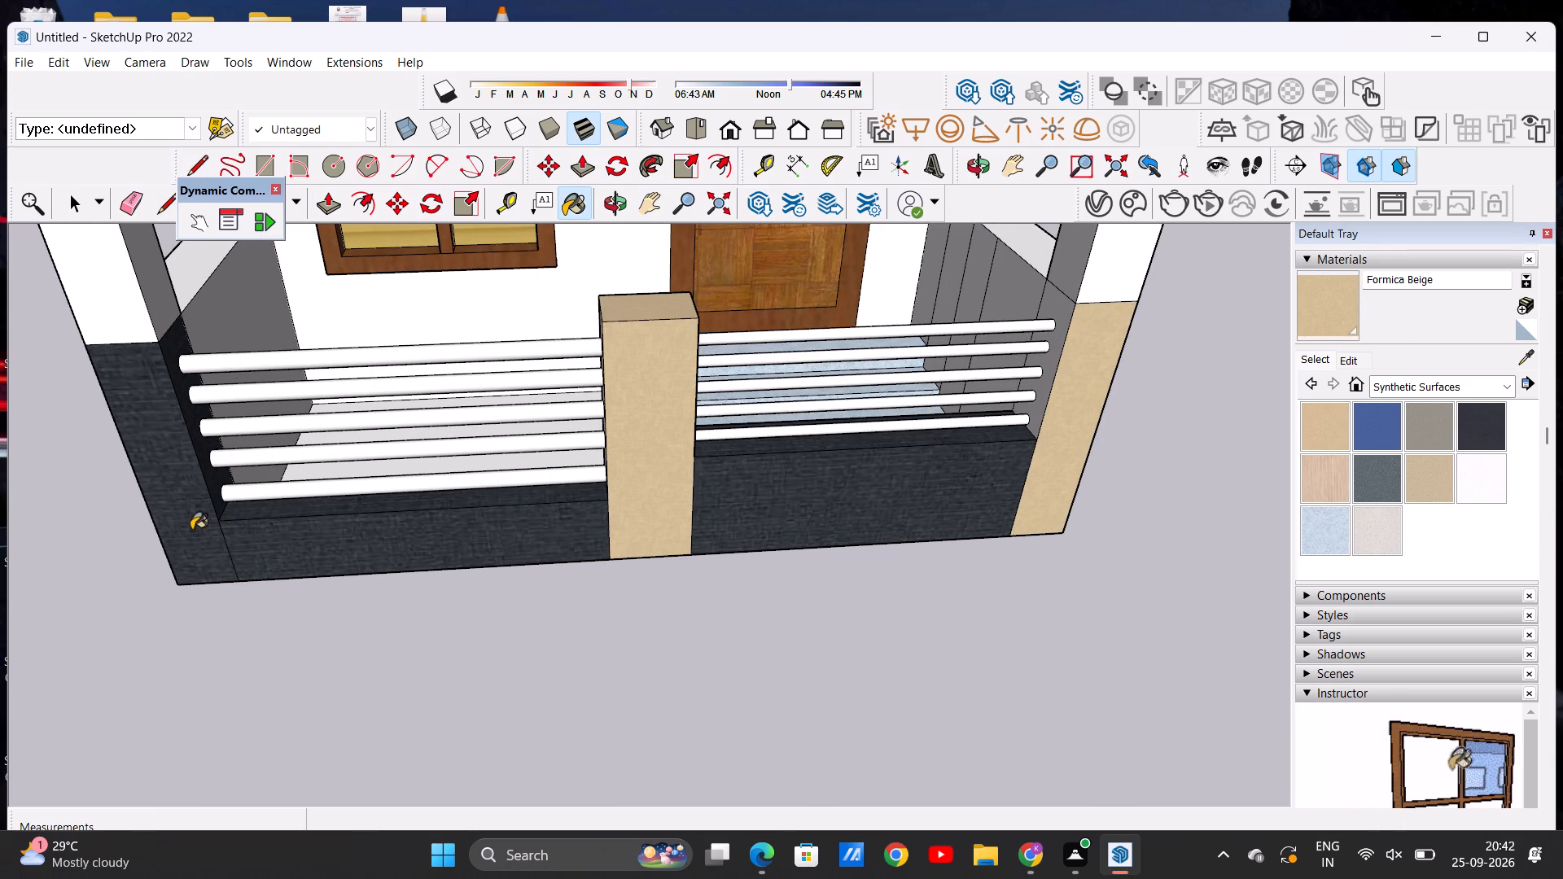
{"action": "left_click", "coordinate": [181, 522]}
{"action": "scroll", "coordinate": [197, 468], "scroll_direction": "down", "scroll_amount": 4}
{"action": "middle_click_drag", "start_coordinate": [232, 595], "coordinate": [302, 446]}
{"action": "scroll", "coordinate": [207, 520], "scroll_direction": "down", "scroll_amount": 3}
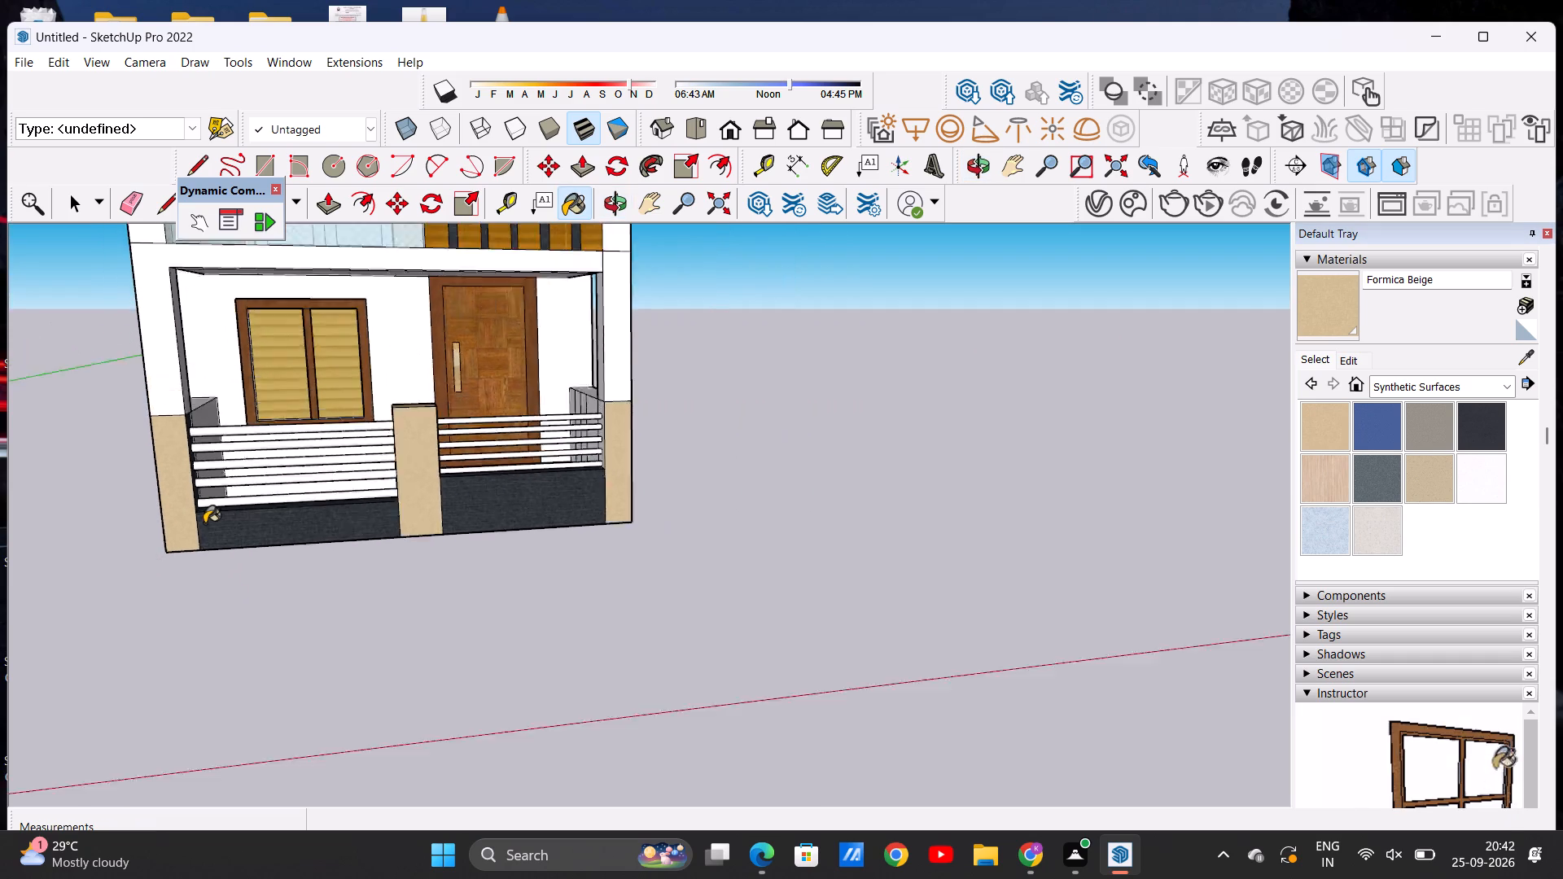
{"action": "scroll", "coordinate": [204, 523], "scroll_direction": "down", "scroll_amount": 11}
{"action": "middle_click_drag", "start_coordinate": [191, 552], "coordinate": [0, 534]}
{"action": "middle_click_drag", "start_coordinate": [715, 459], "coordinate": [309, 459]}
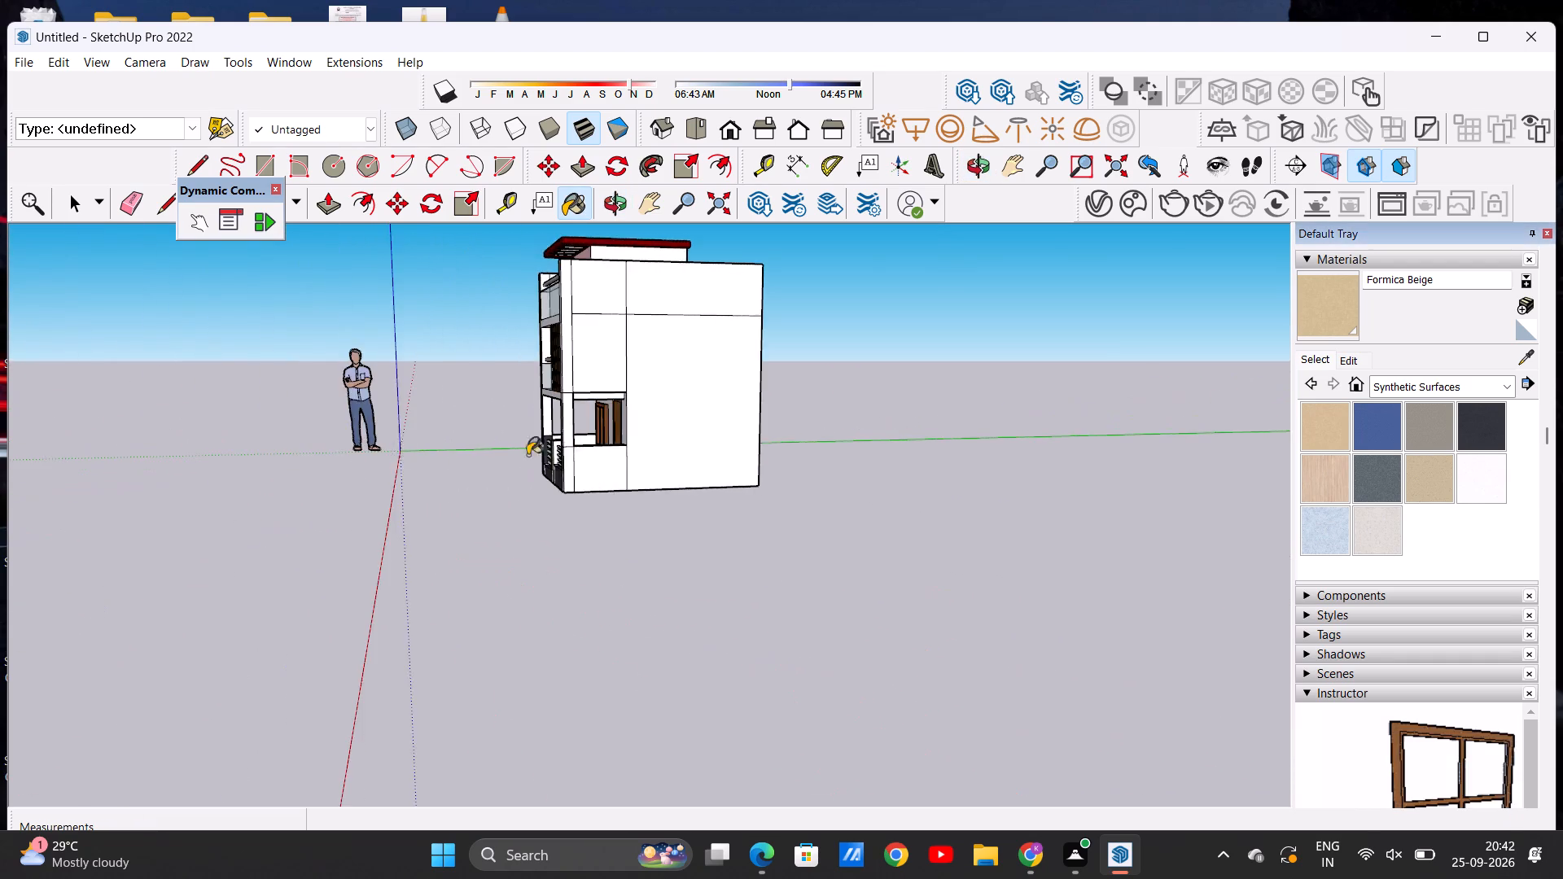
{"action": "scroll", "coordinate": [558, 453], "scroll_direction": "up", "scroll_amount": 11}
{"action": "left_click", "coordinate": [560, 488]}
{"action": "scroll", "coordinate": [651, 424], "scroll_direction": "up", "scroll_amount": 1}
{"action": "middle_click_drag", "start_coordinate": [651, 424], "coordinate": [287, 503]}
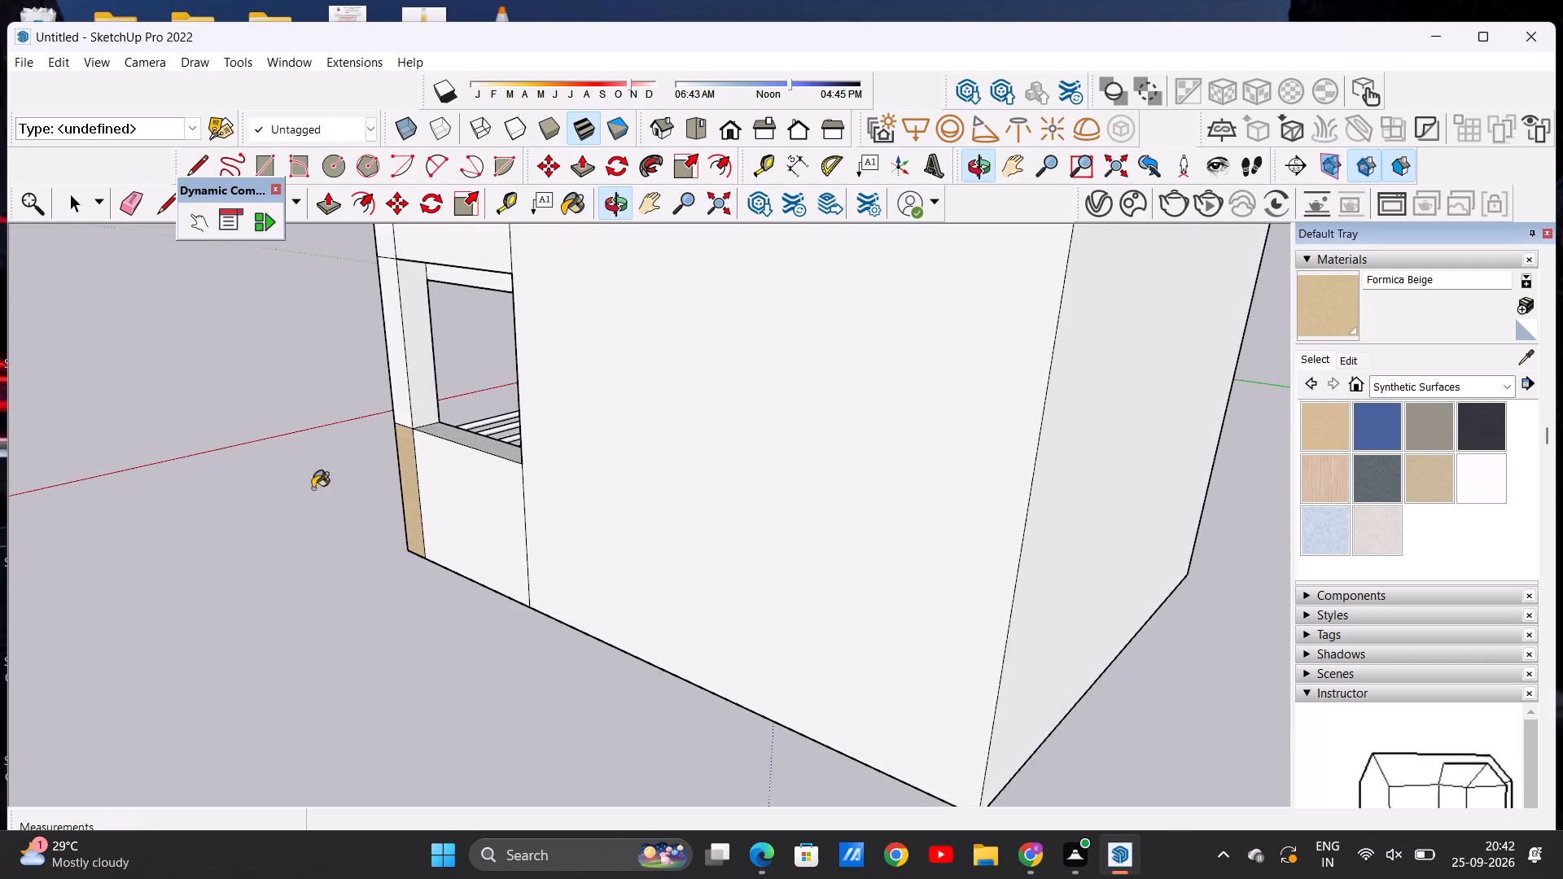
Paint the middle pillar's back and both side faces and the door-side corner pillar's lower inner face with Formica Beige.
{"action": "scroll", "coordinate": [423, 411], "scroll_direction": "up", "scroll_amount": 6}
{"action": "middle_click_drag", "start_coordinate": [533, 448], "coordinate": [539, 456]}
{"action": "scroll", "coordinate": [676, 424], "scroll_direction": "up", "scroll_amount": 5}
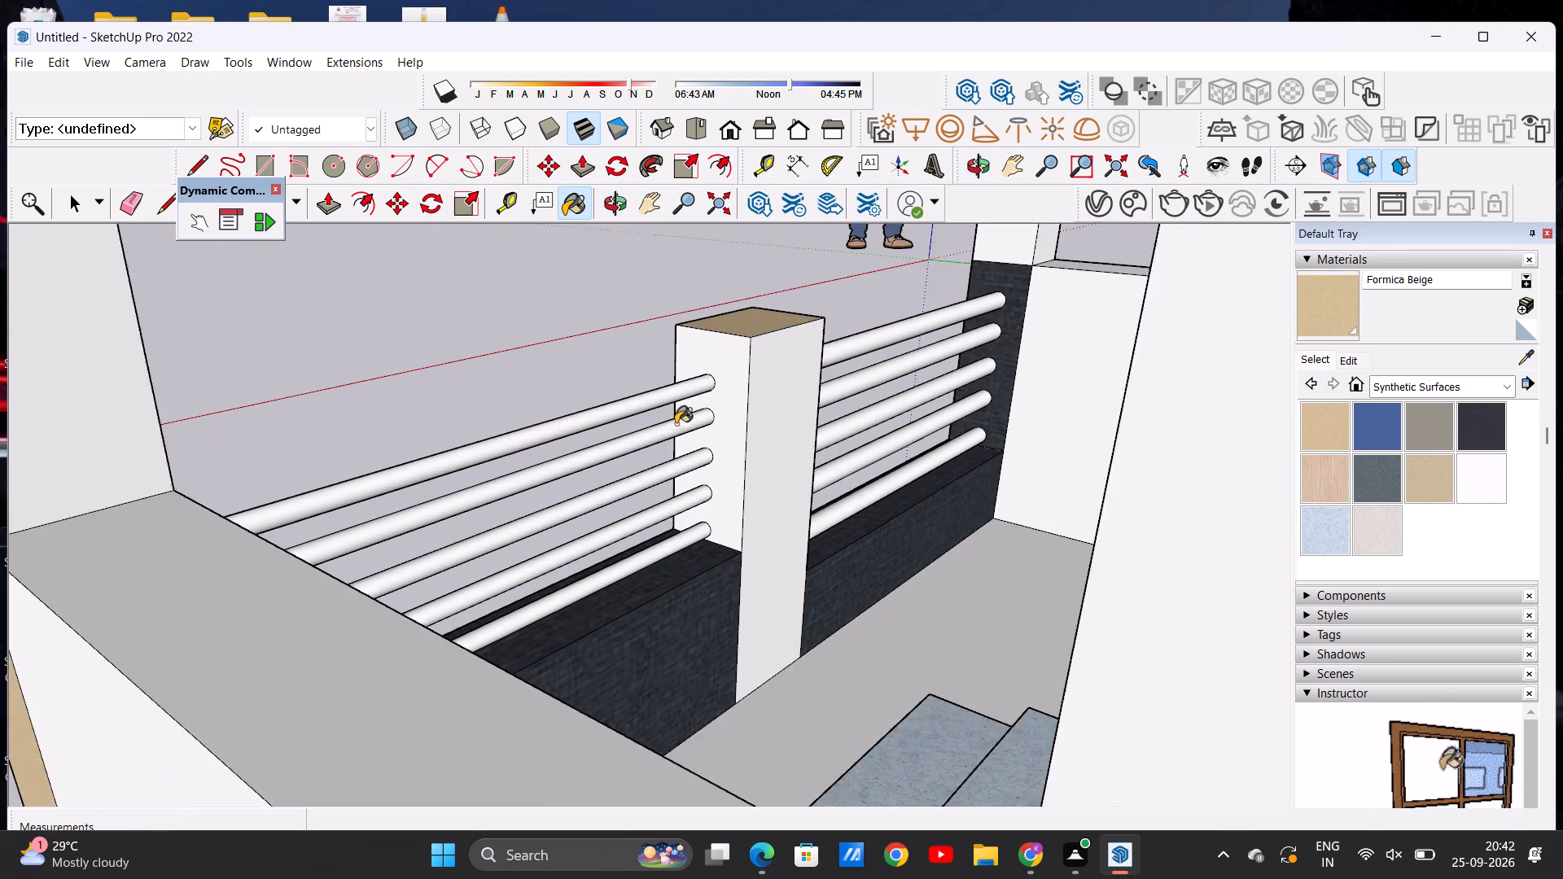
{"action": "left_click", "coordinate": [720, 422]}
{"action": "left_click", "coordinate": [800, 419]}
{"action": "scroll", "coordinate": [781, 425], "scroll_direction": "down", "scroll_amount": 5}
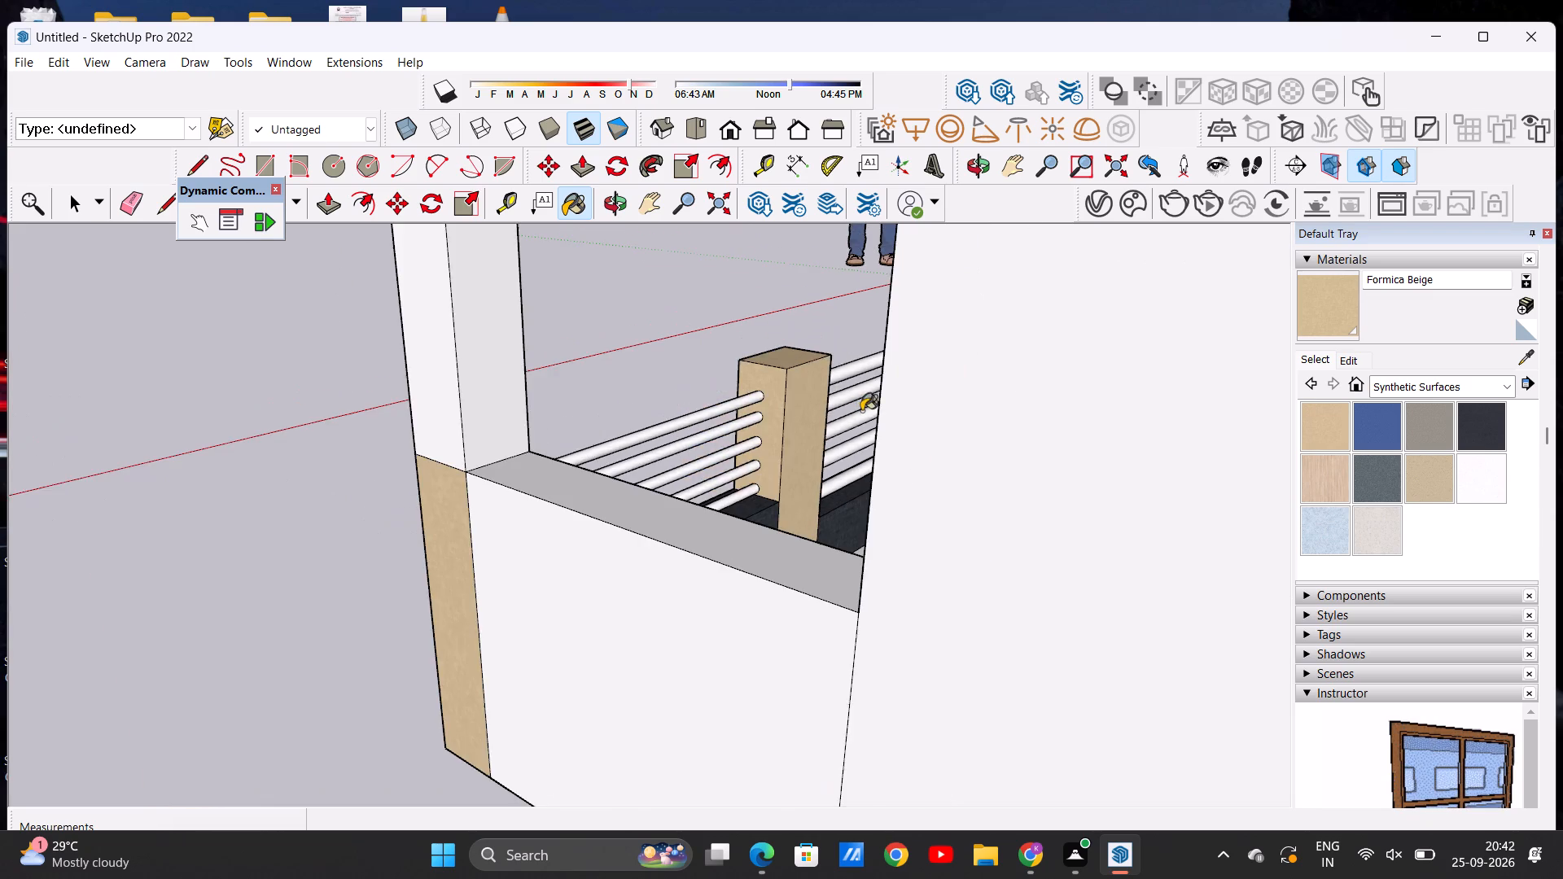
{"action": "middle_click_drag", "start_coordinate": [493, 524], "coordinate": [1064, 451]}
{"action": "middle_click_drag", "start_coordinate": [222, 571], "coordinate": [679, 561]}
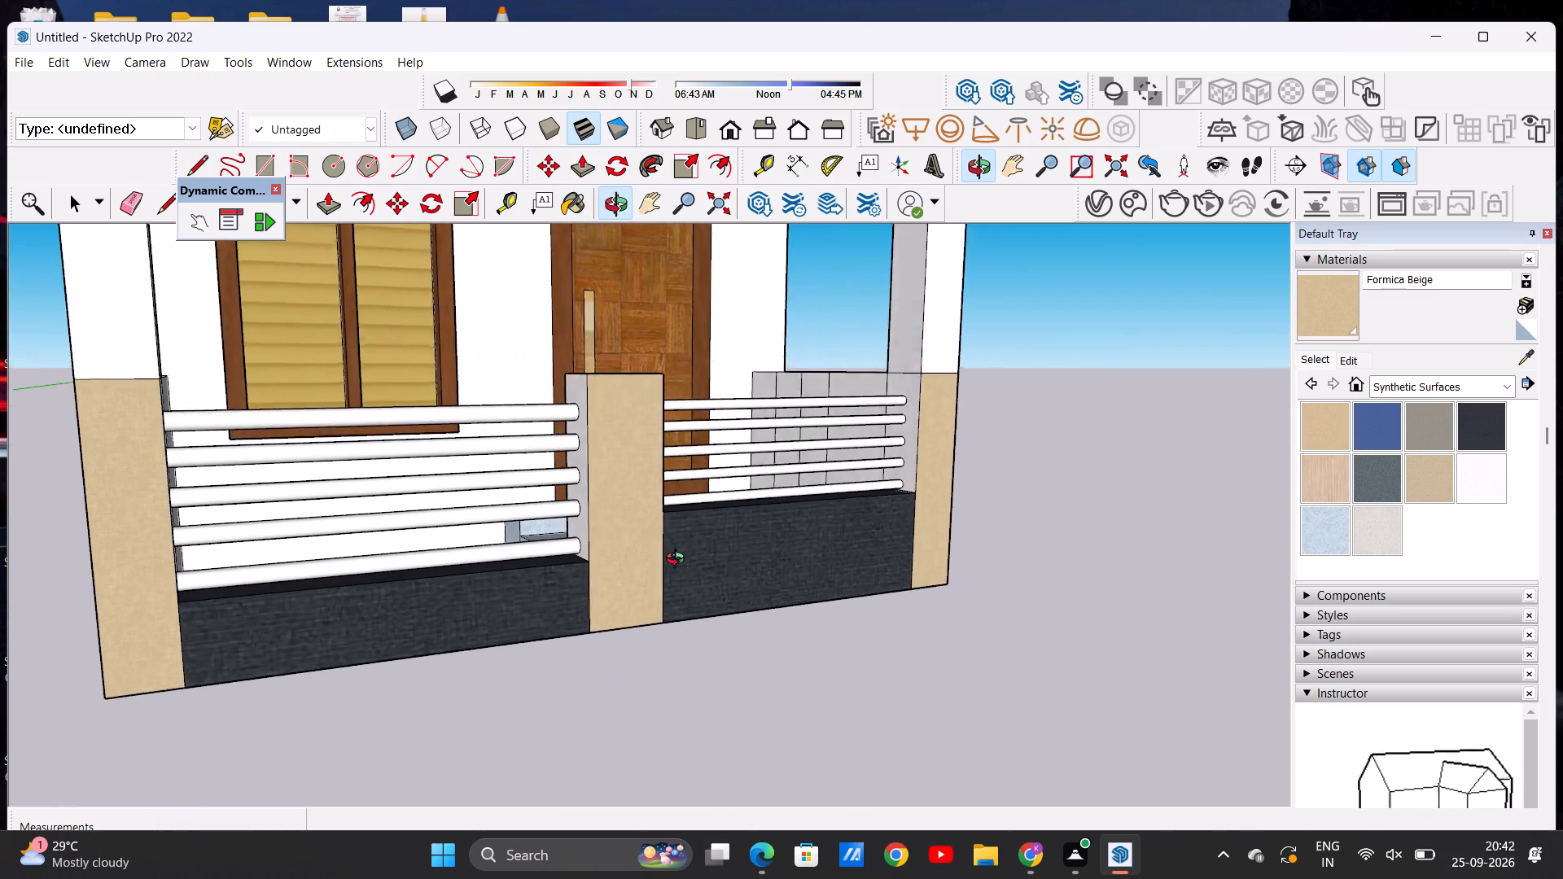
{"action": "middle_click_drag", "start_coordinate": [679, 561], "coordinate": [703, 566]}
{"action": "scroll", "coordinate": [830, 442], "scroll_direction": "up", "scroll_amount": 5}
{"action": "left_click", "coordinate": [935, 416]}
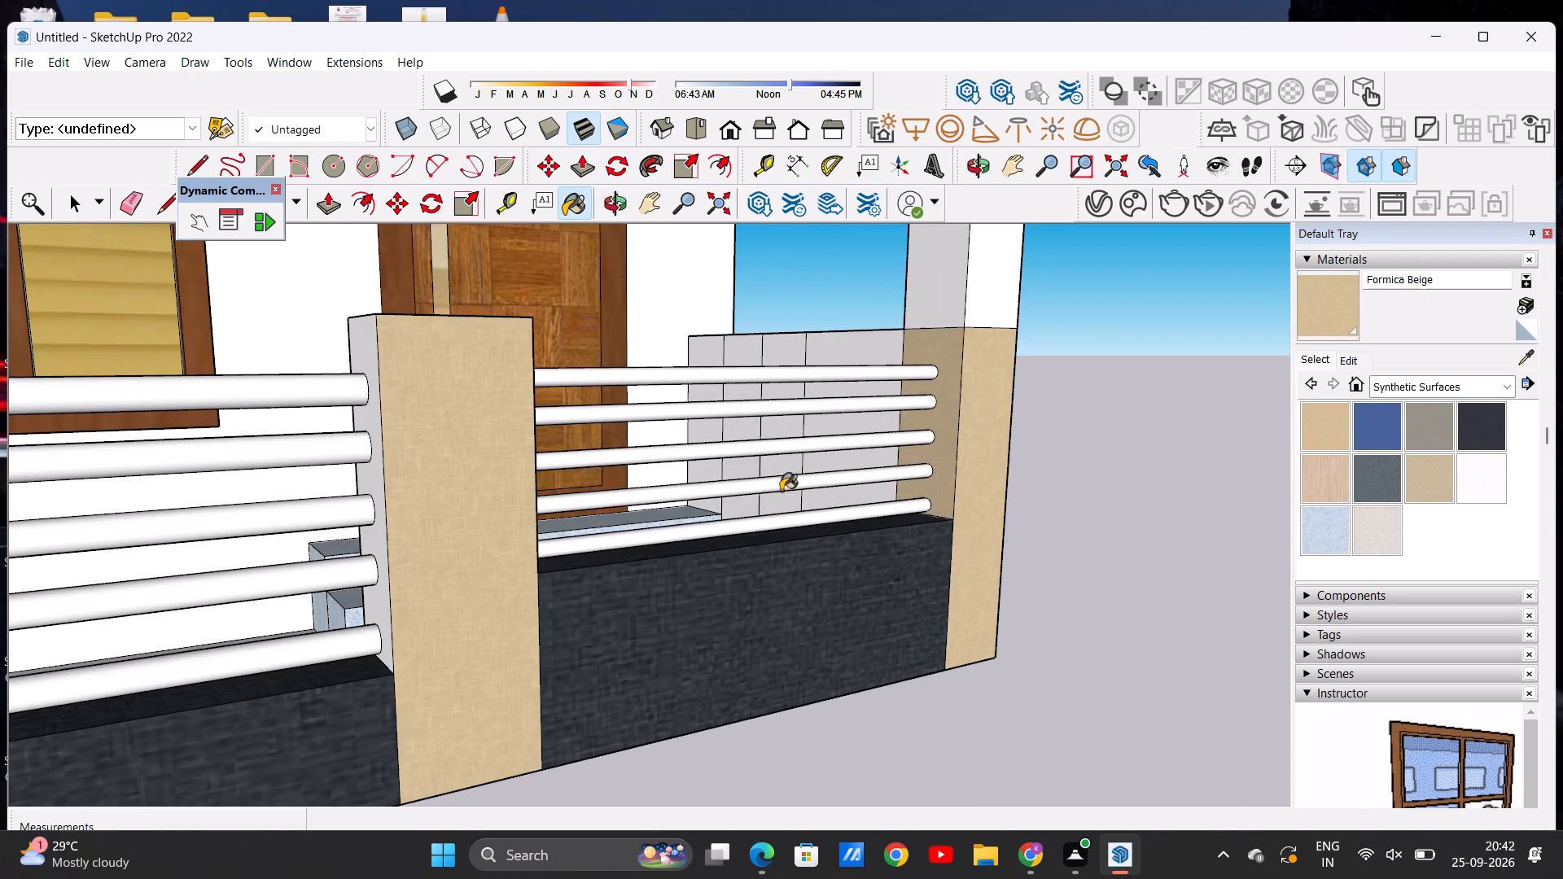
{"action": "scroll", "coordinate": [751, 497], "scroll_direction": "down", "scroll_amount": 11}
{"action": "middle_click", "coordinate": [766, 601]}
{"action": "scroll", "coordinate": [659, 532], "scroll_direction": "up", "scroll_amount": 4}
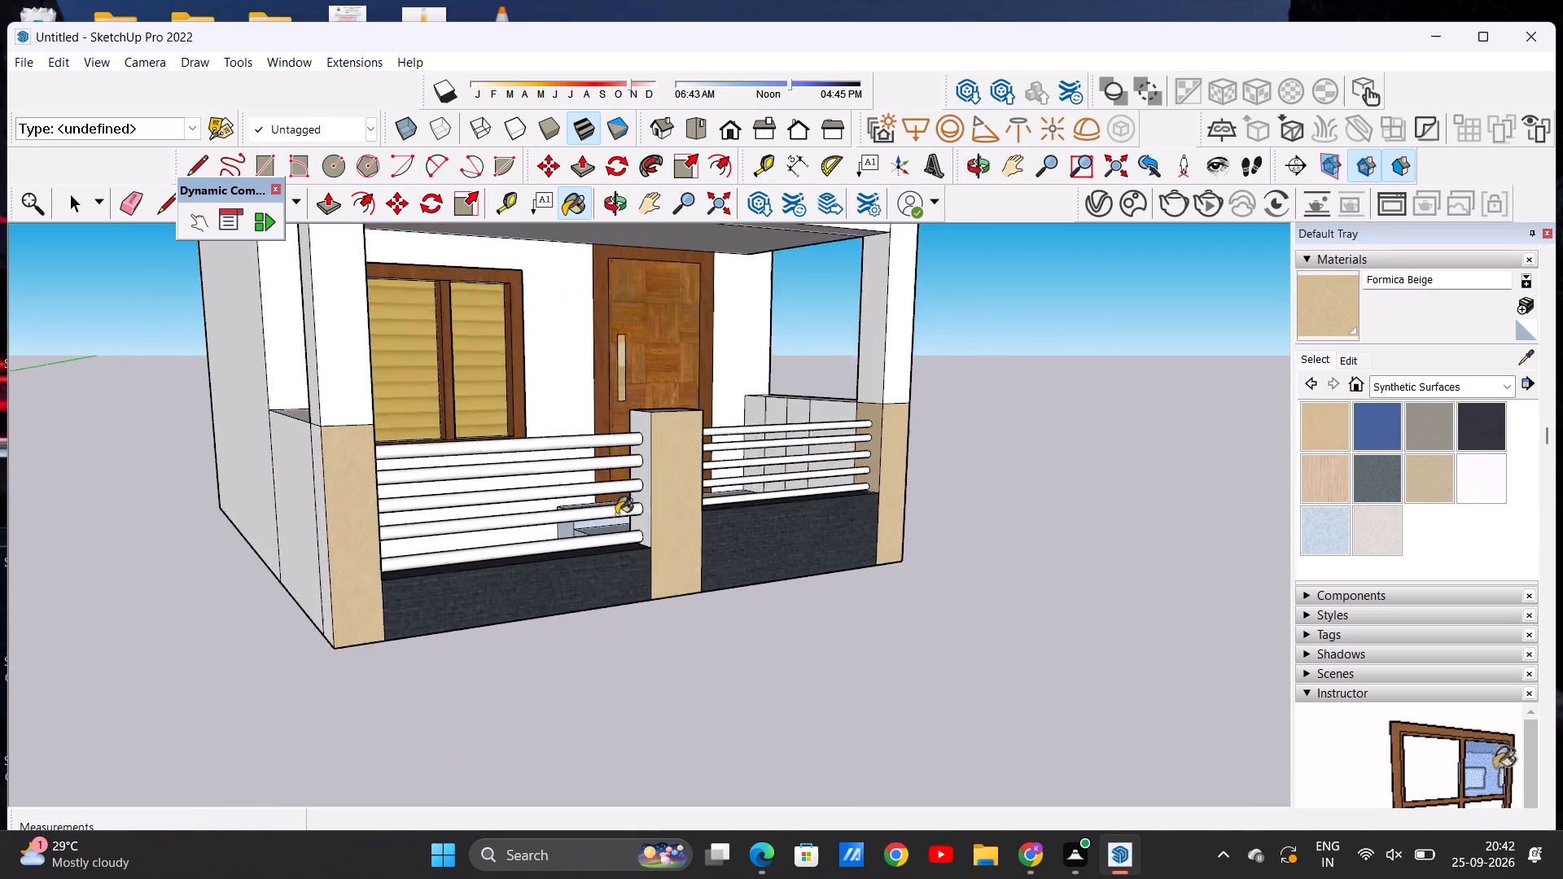
{"action": "scroll", "coordinate": [616, 514], "scroll_direction": "up", "scroll_amount": 5}
{"action": "left_click", "coordinate": [668, 468]}
Paint the five railing bars in front of the window with Color M08 from the Colors collection.
{"action": "scroll", "coordinate": [611, 514], "scroll_direction": "down", "scroll_amount": 5}
{"action": "middle_click_drag", "start_coordinate": [646, 605], "coordinate": [196, 622]}
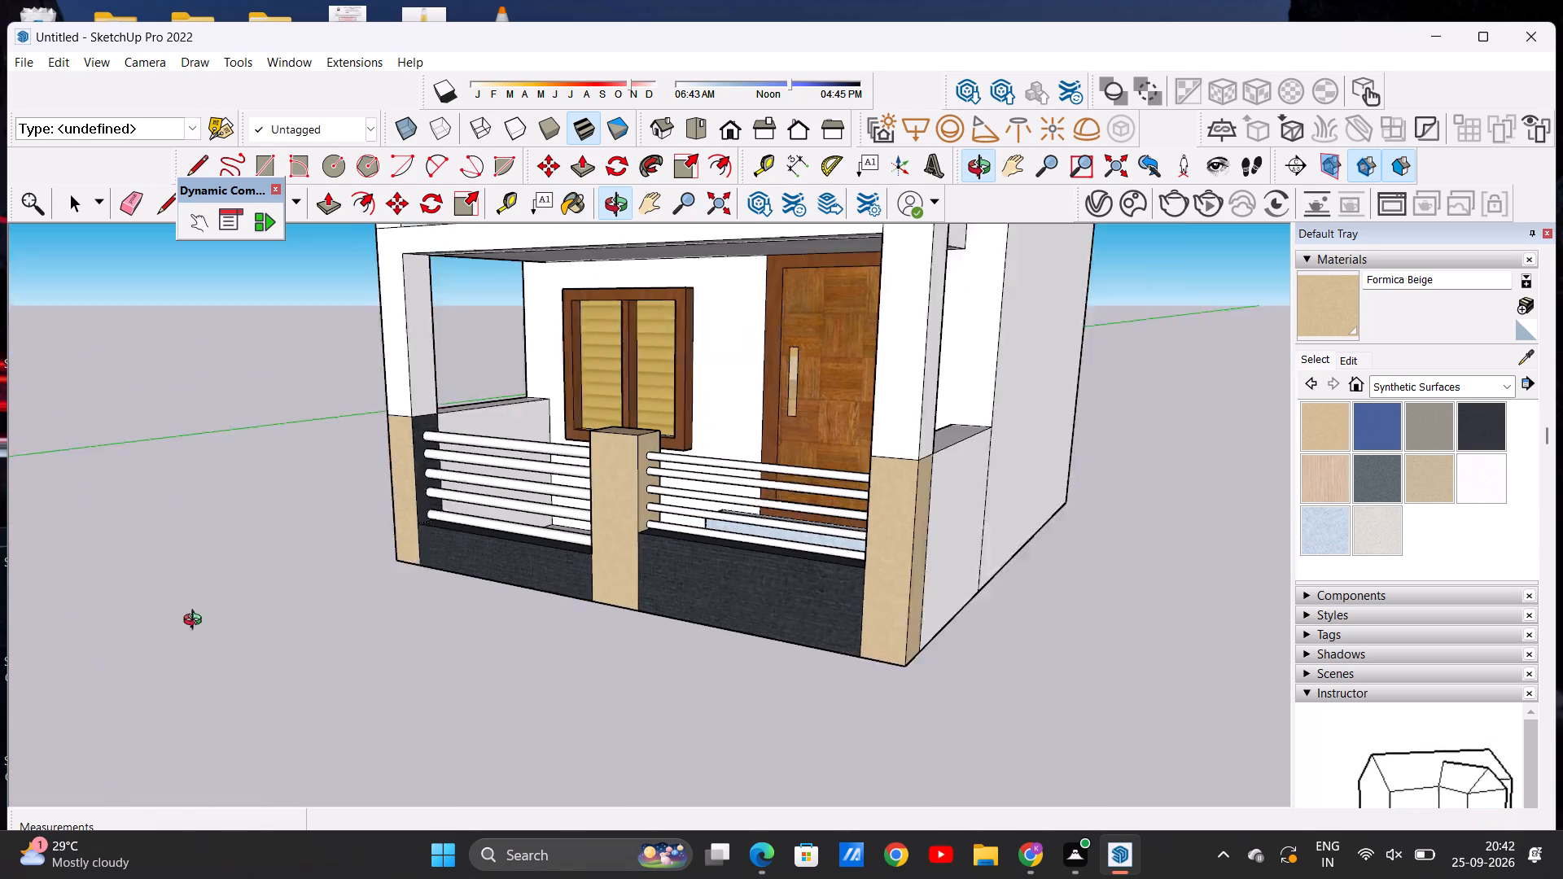
{"action": "middle_click_drag", "start_coordinate": [196, 622], "coordinate": [168, 614]}
{"action": "middle_click_drag", "start_coordinate": [207, 570], "coordinate": [440, 563]}
{"action": "scroll", "coordinate": [421, 554], "scroll_direction": "down", "scroll_amount": 5}
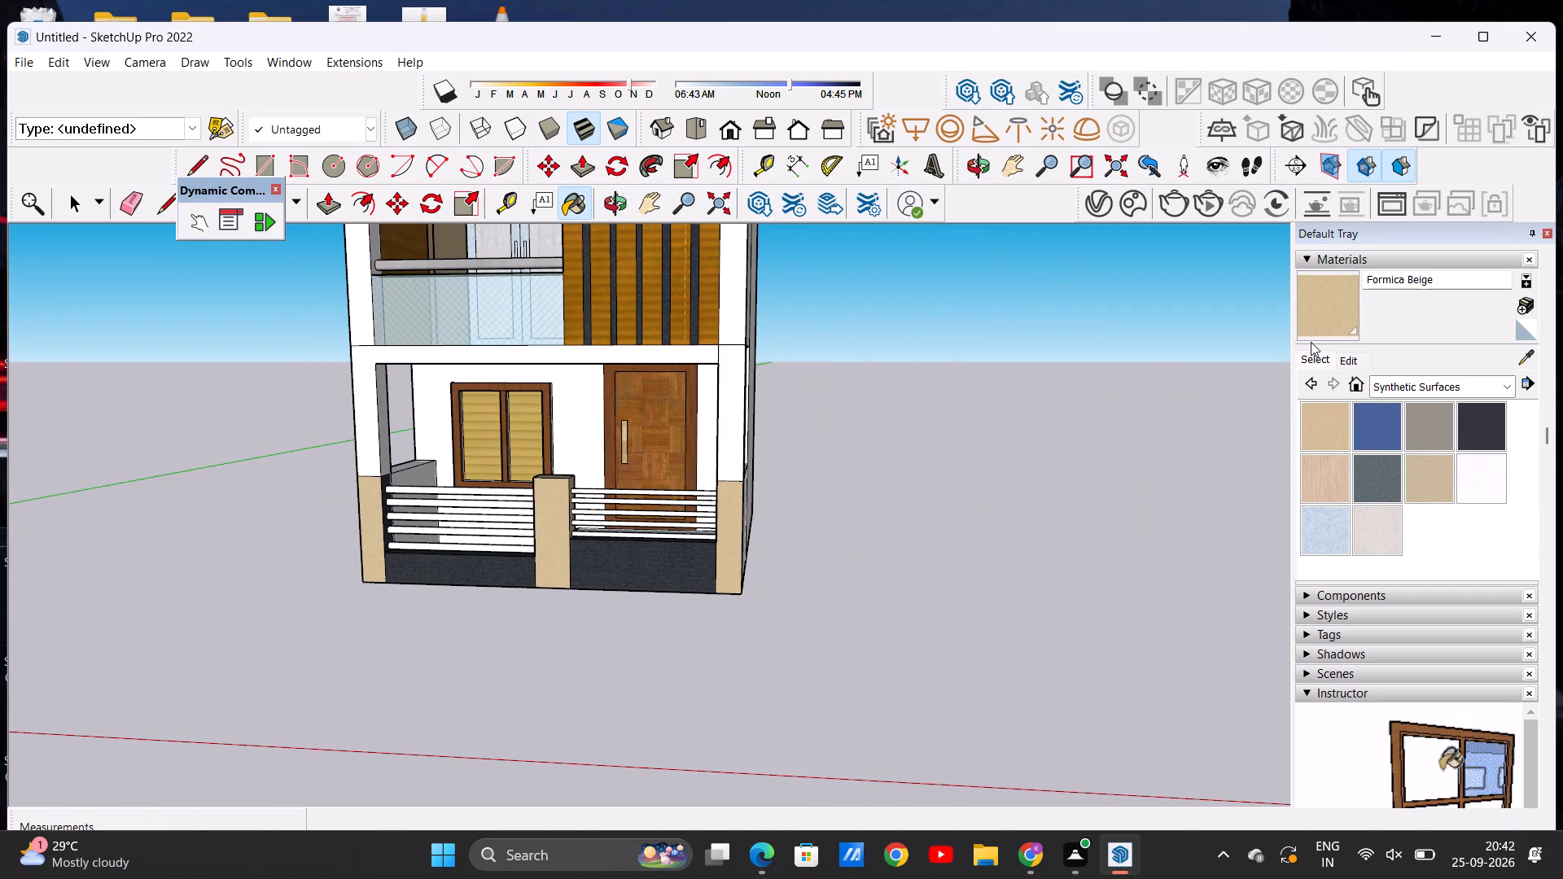
{"action": "left_click", "coordinate": [1514, 387]}
{"action": "left_click", "coordinate": [1504, 459]}
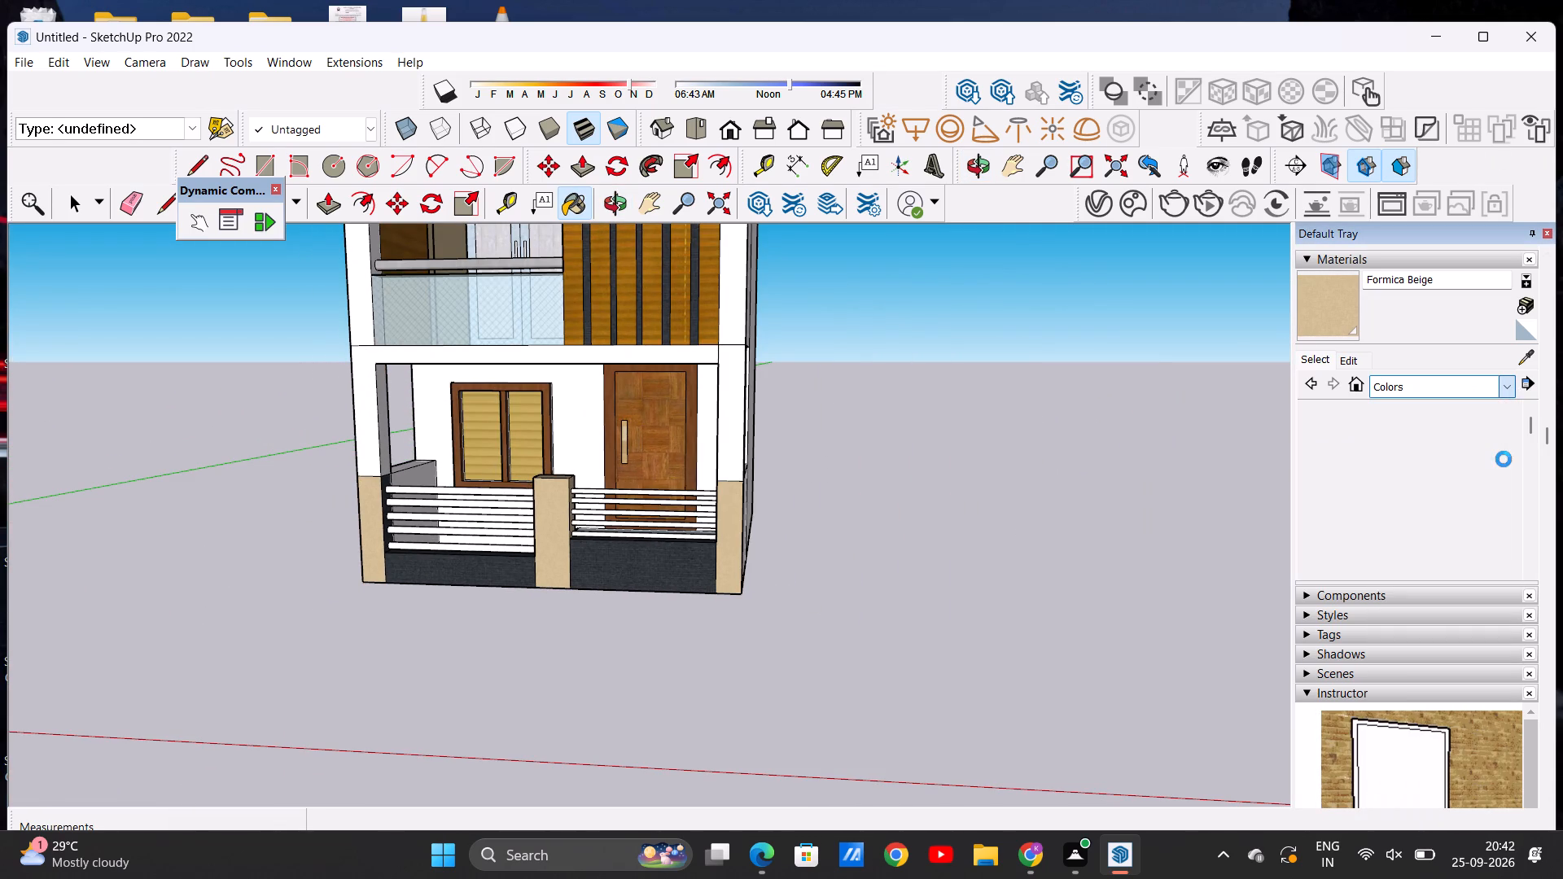
{"action": "scroll", "coordinate": [1475, 531], "scroll_direction": "up", "scroll_amount": 8}
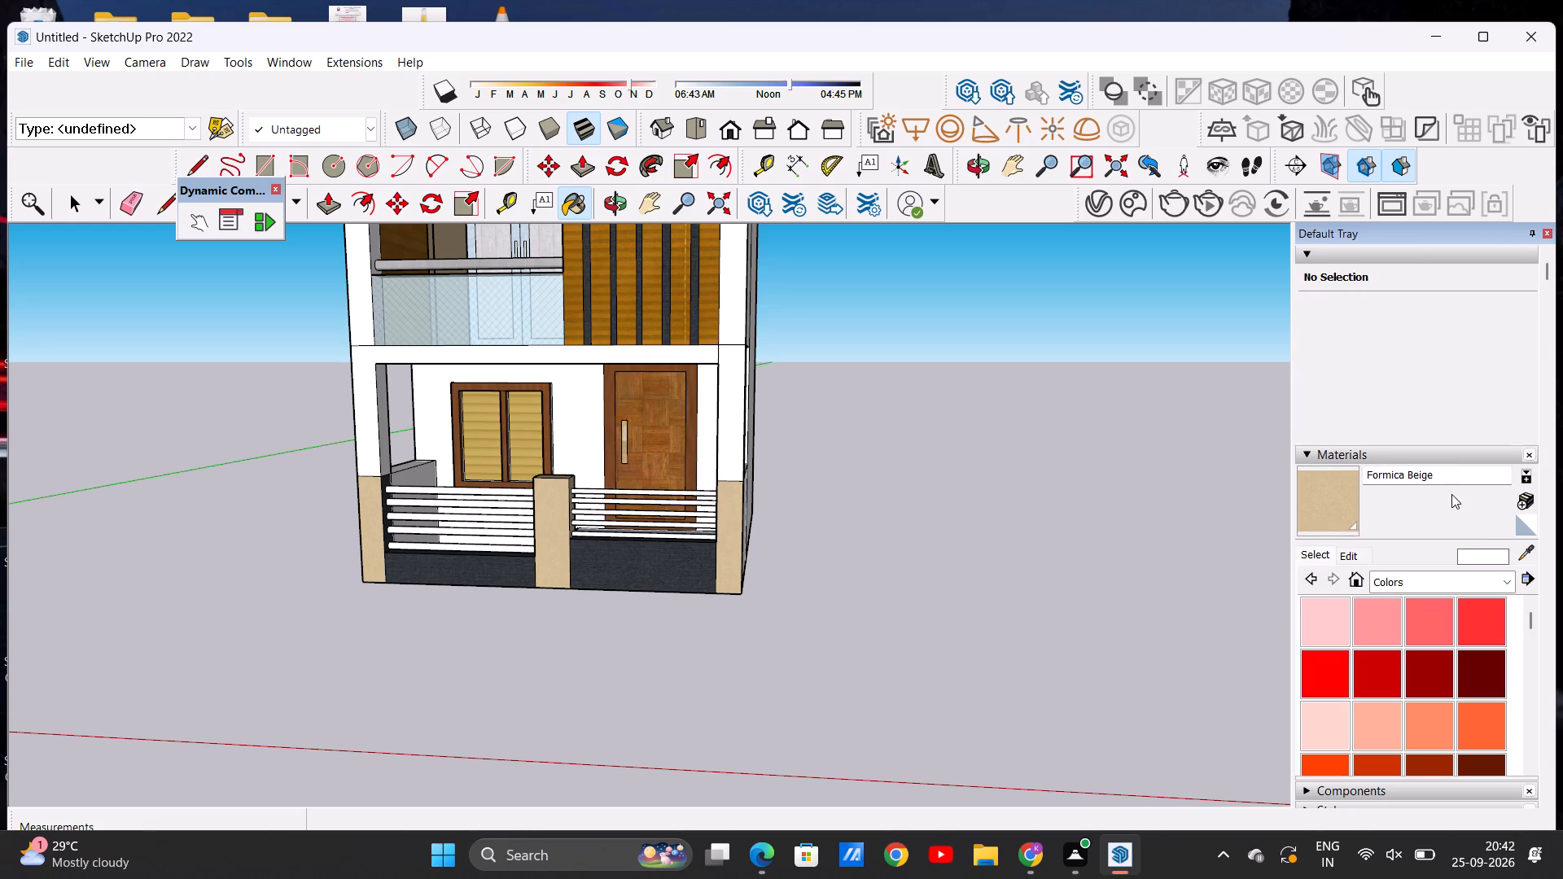
{"action": "scroll", "coordinate": [1451, 494], "scroll_direction": "down", "scroll_amount": 18}
{"action": "scroll", "coordinate": [1441, 492], "scroll_direction": "up", "scroll_amount": 3}
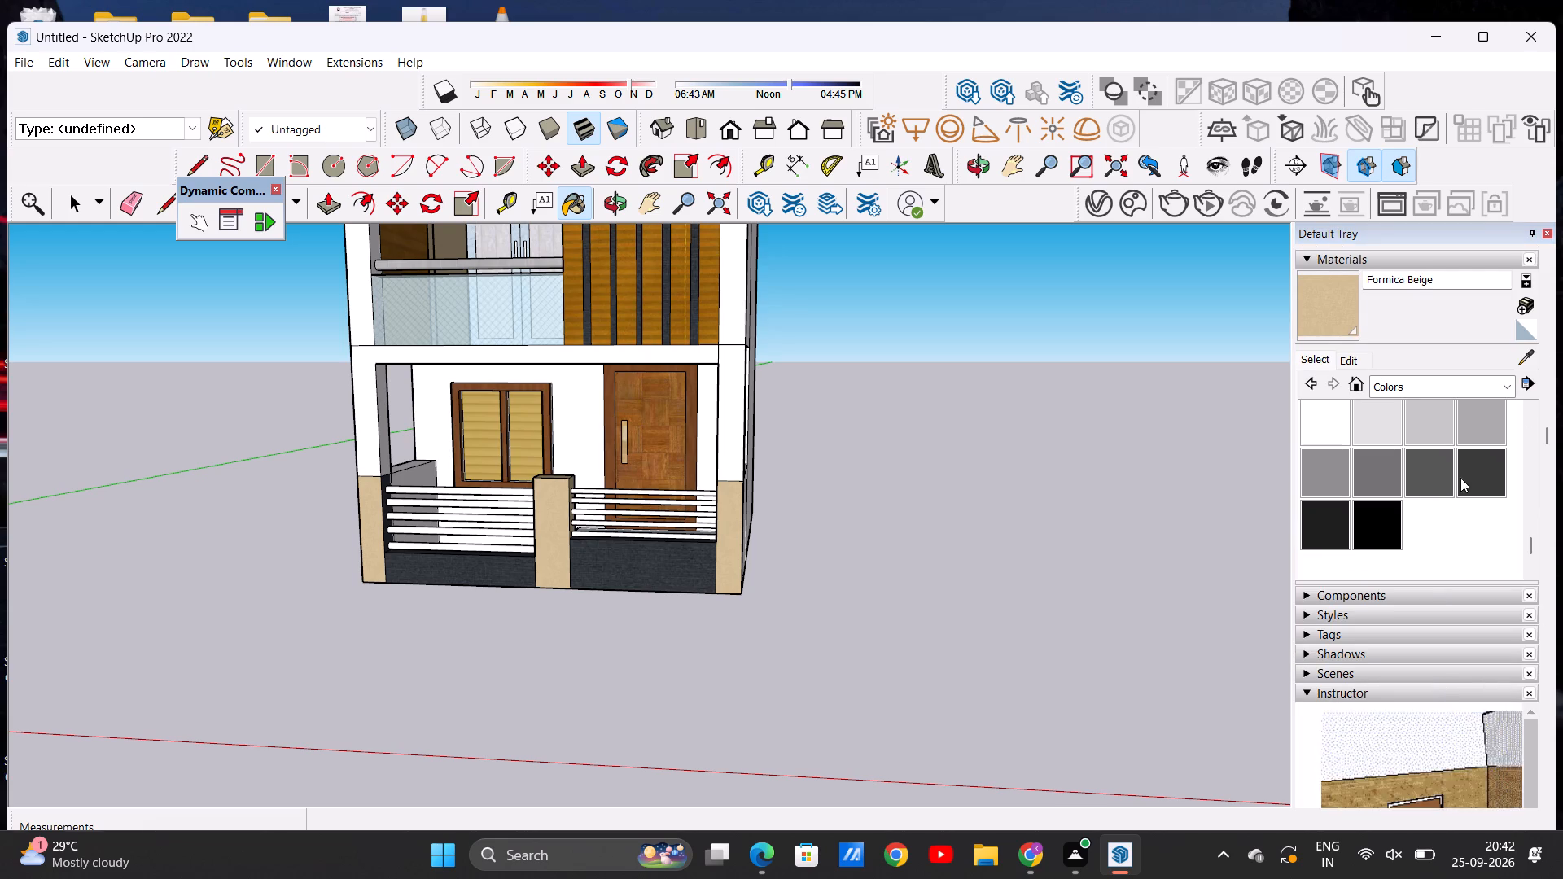
{"action": "left_click", "coordinate": [1330, 524]}
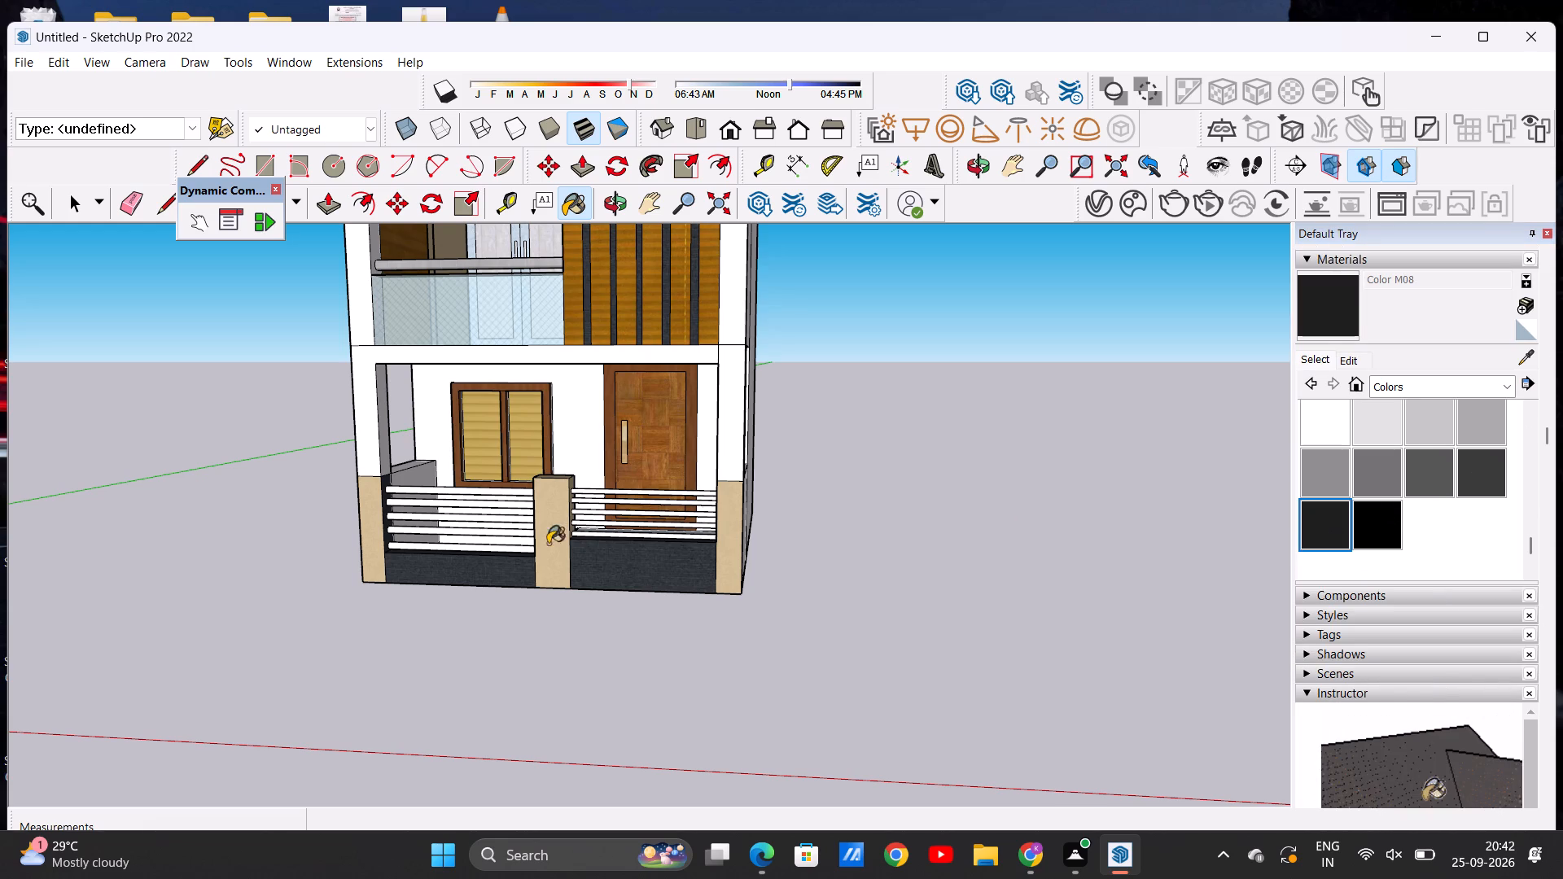
{"action": "scroll", "coordinate": [418, 501], "scroll_direction": "up", "scroll_amount": 20}
{"action": "scroll", "coordinate": [418, 501], "scroll_direction": "up", "scroll_amount": 11}
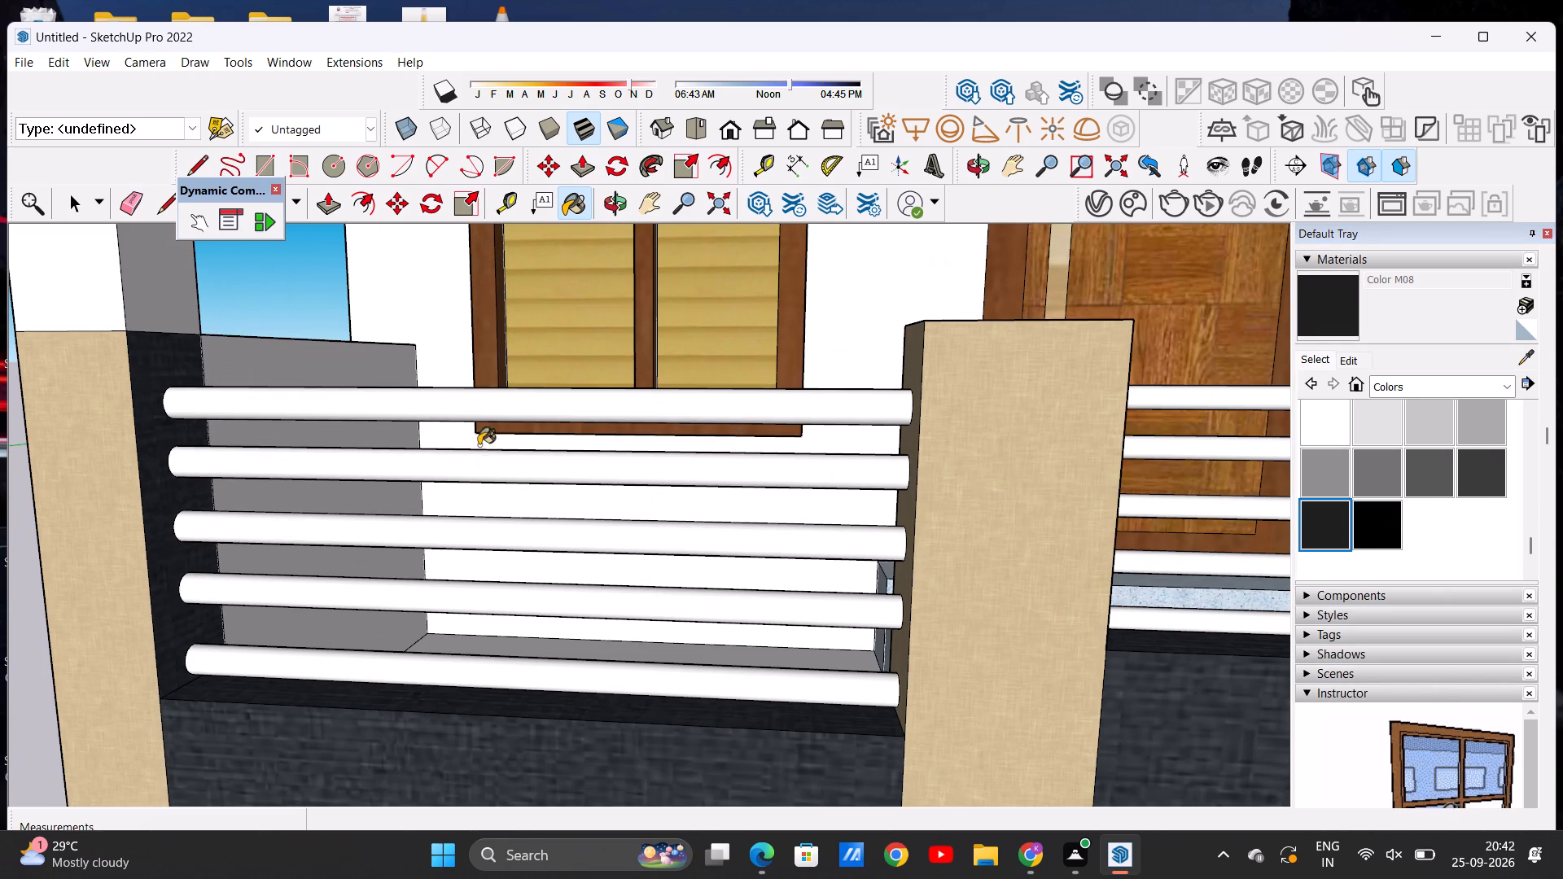
{"action": "left_click", "coordinate": [480, 405]}
{"action": "left_click", "coordinate": [496, 463]}
{"action": "left_click", "coordinate": [513, 531]}
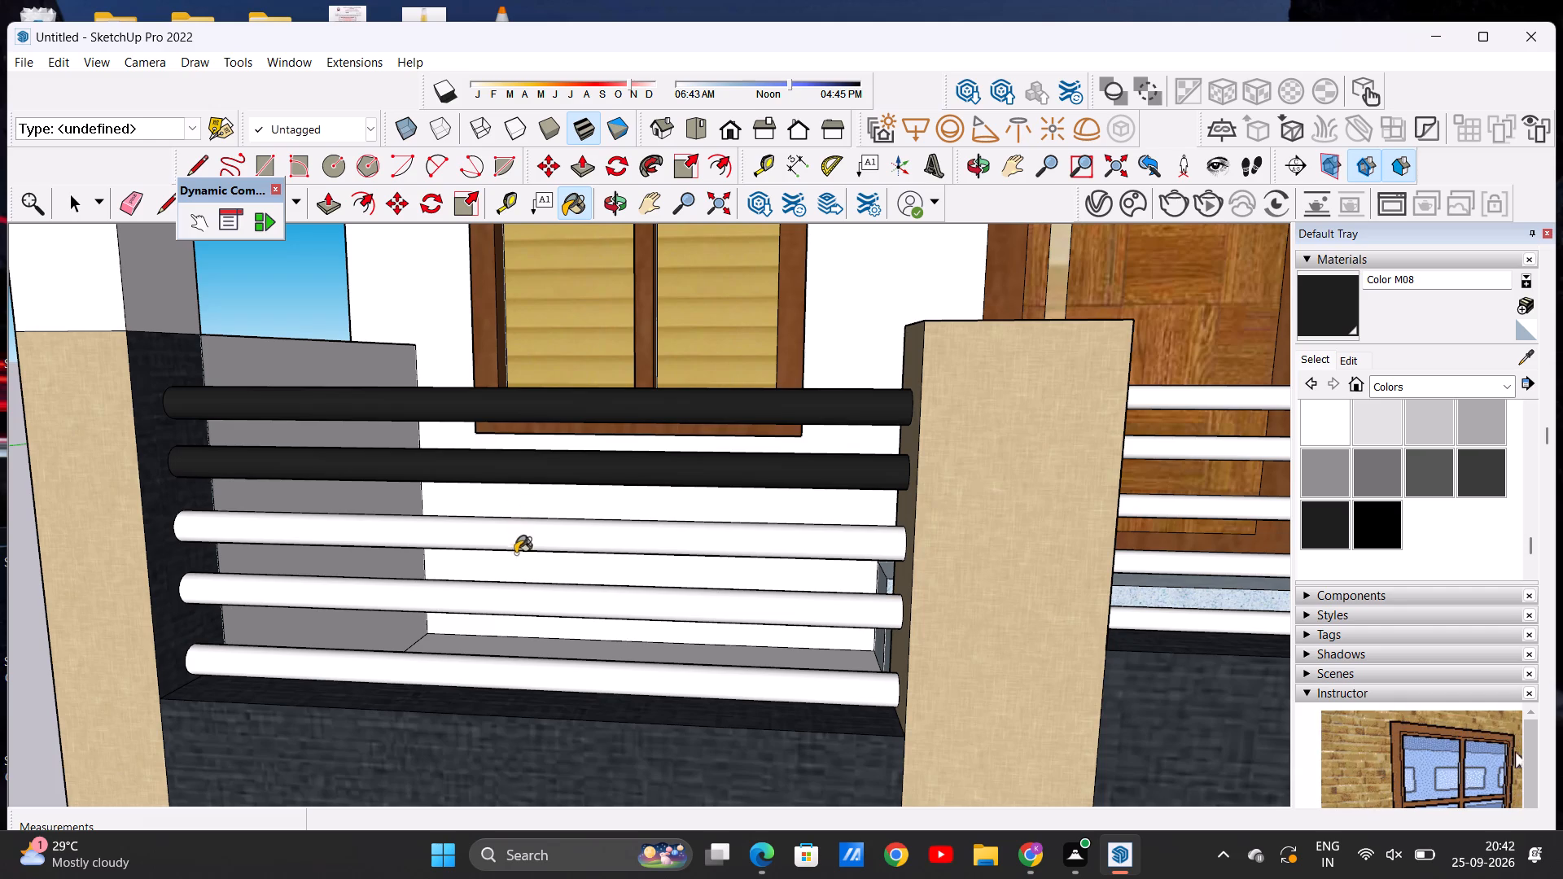
{"action": "left_click", "coordinate": [521, 590]}
{"action": "left_click", "coordinate": [510, 677]}
Paint the five railing bars in front of the entrance door with Color M08.
{"action": "scroll", "coordinate": [483, 587], "scroll_direction": "down", "scroll_amount": 14}
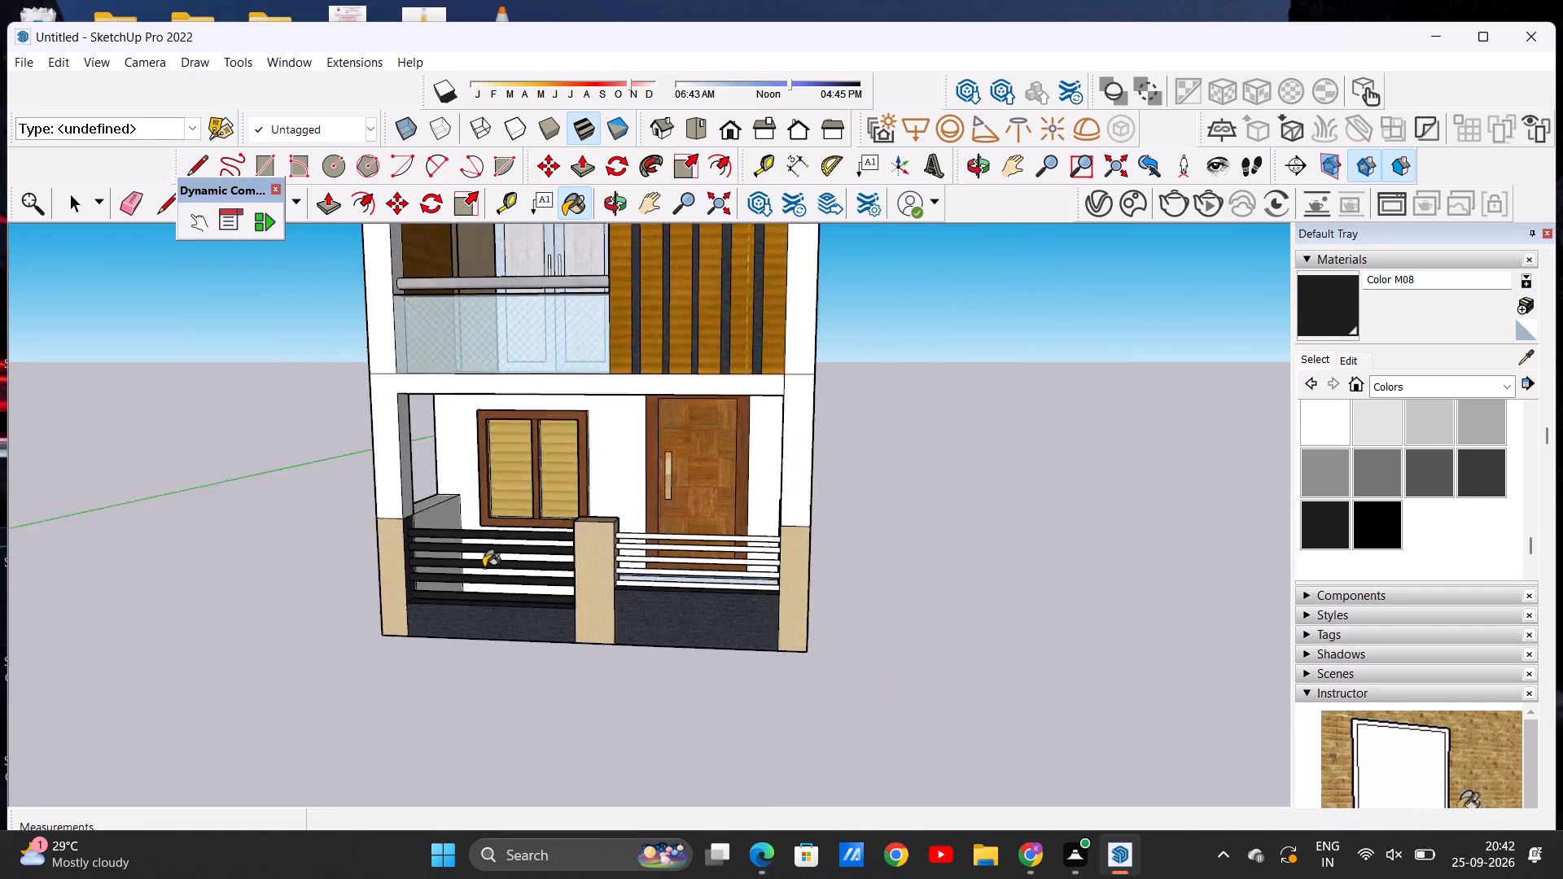
{"action": "scroll", "coordinate": [484, 567], "scroll_direction": "down", "scroll_amount": 1}
{"action": "scroll", "coordinate": [731, 583], "scroll_direction": "up", "scroll_amount": 12}
{"action": "left_click", "coordinate": [657, 477]}
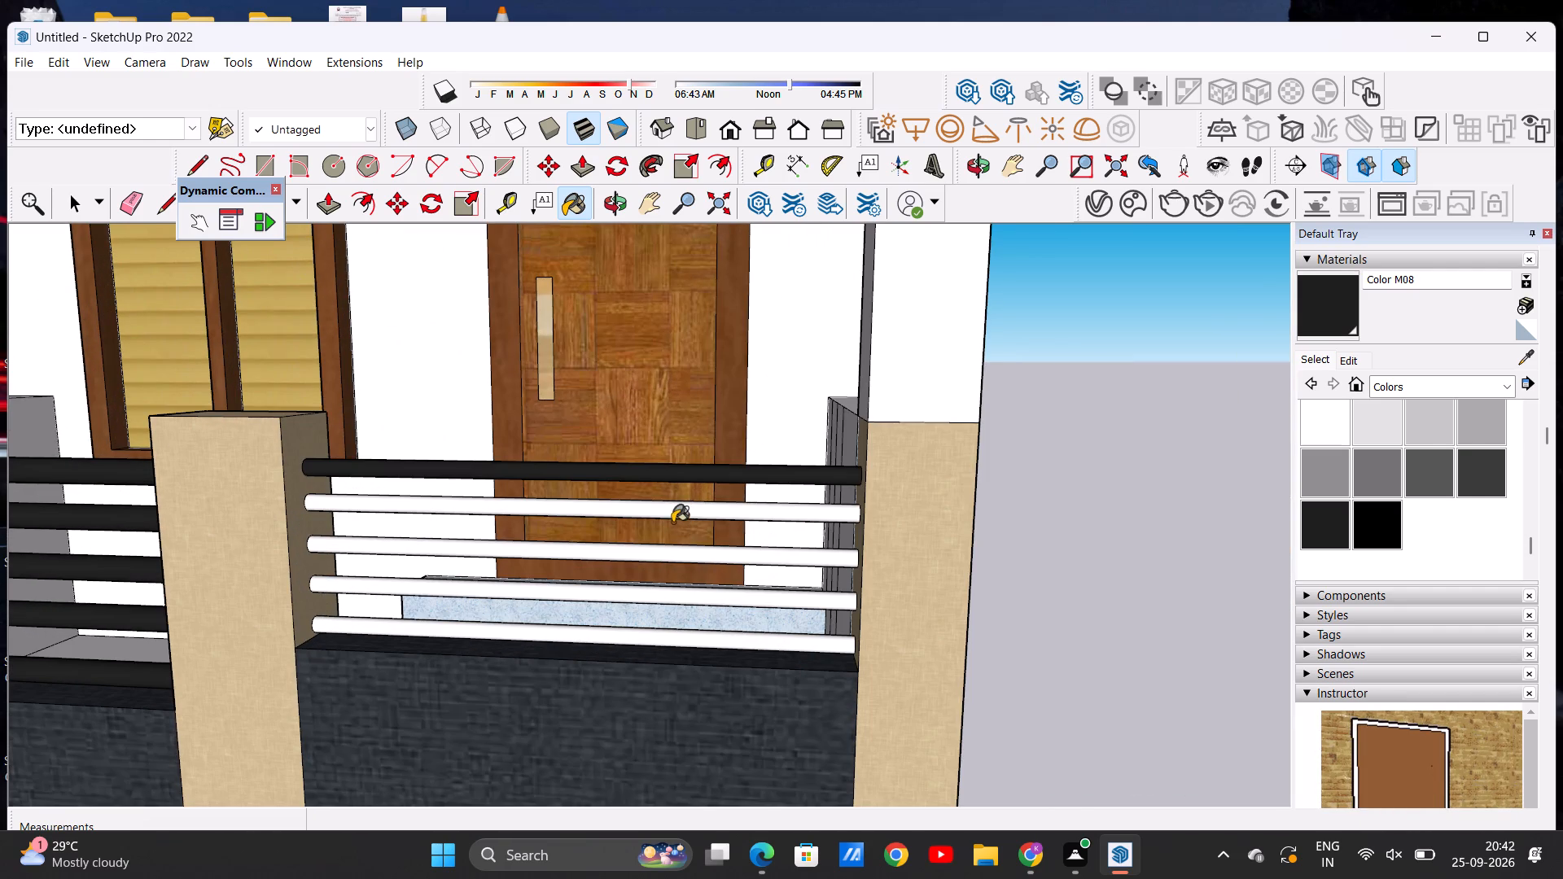
{"action": "left_click", "coordinate": [667, 514]}
{"action": "left_click", "coordinate": [679, 559]}
{"action": "left_click", "coordinate": [674, 601]}
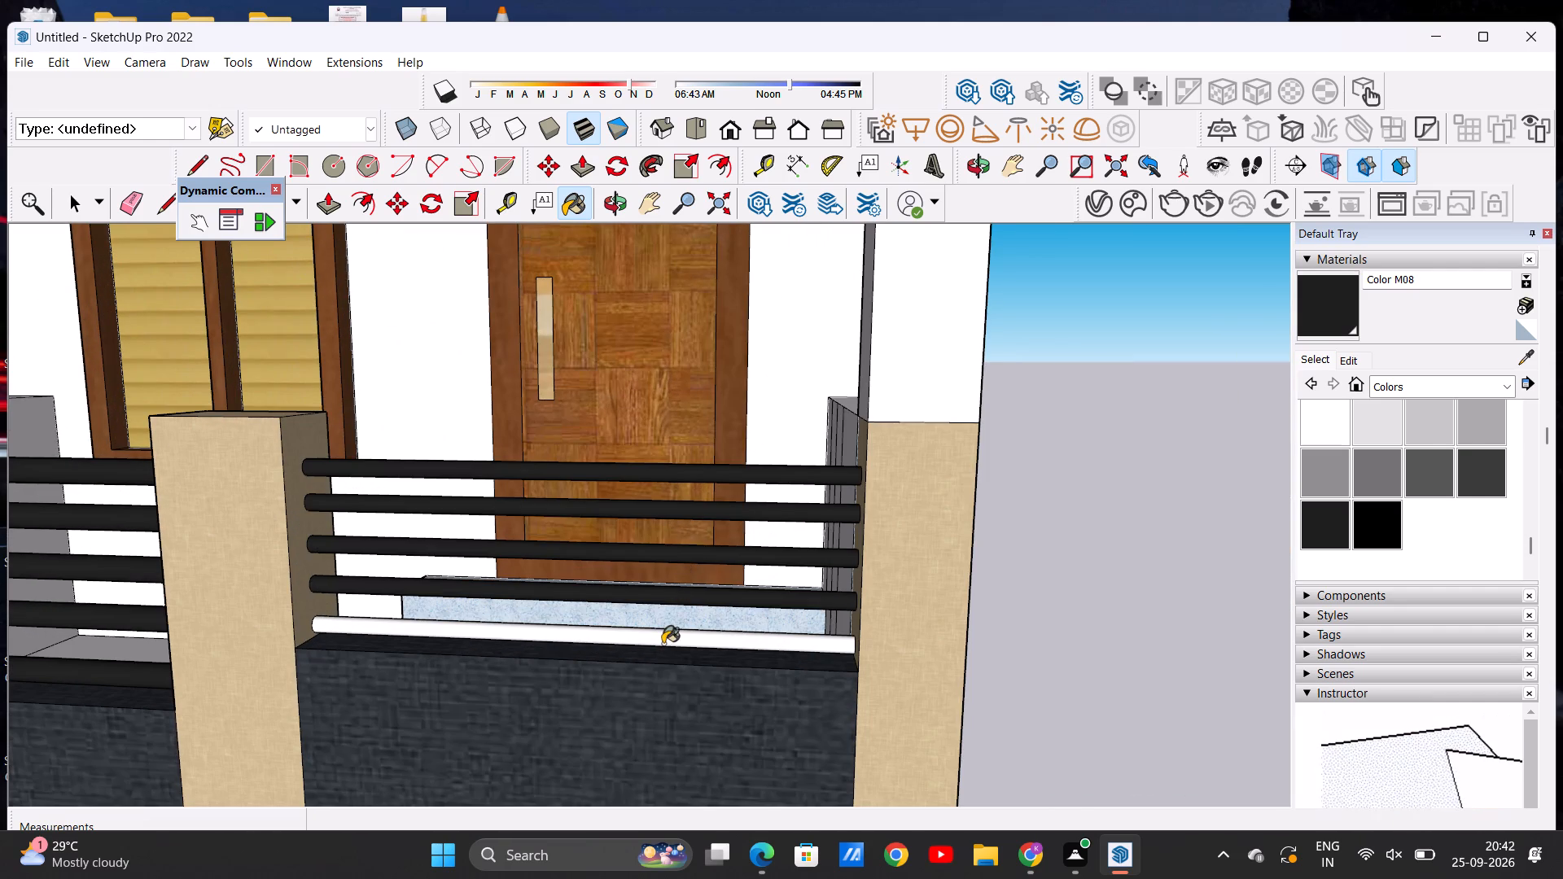
{"action": "left_click", "coordinate": [667, 637]}
{"action": "scroll", "coordinate": [678, 573], "scroll_direction": "down", "scroll_amount": 12}
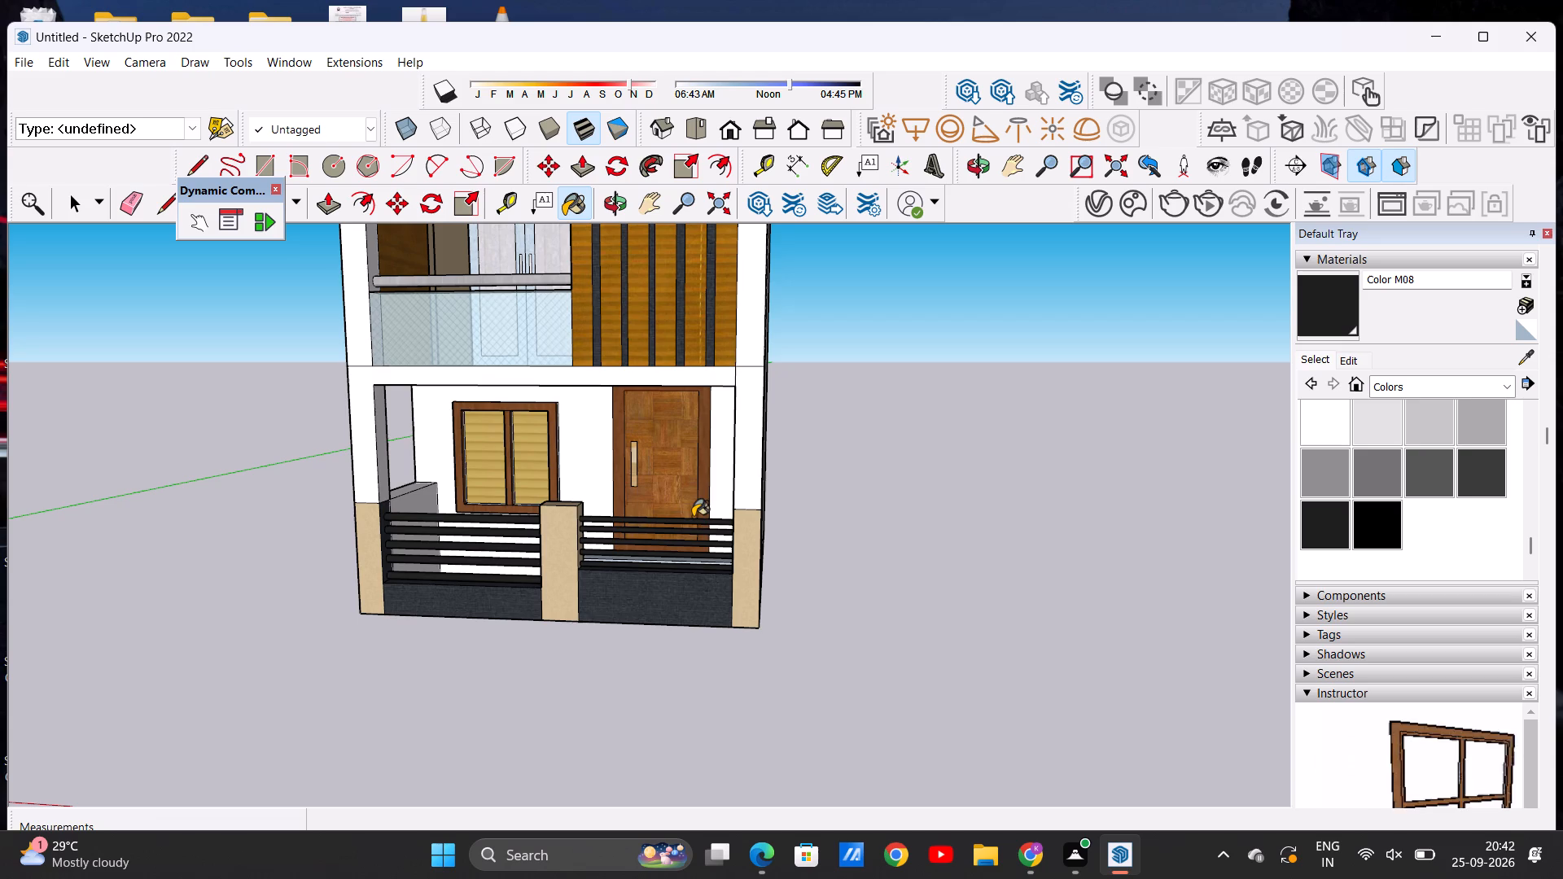
{"action": "key", "text": "space"}
Paint the facade's front frame, both corner pillars above the beige bases and both floor beams, with Color A08 from the Colors collection.
{"action": "middle_click_drag", "start_coordinate": [504, 539], "coordinate": [580, 488]}
{"action": "scroll", "coordinate": [541, 540], "scroll_direction": "down", "scroll_amount": 11}
{"action": "scroll", "coordinate": [611, 374], "scroll_direction": "up", "scroll_amount": 6}
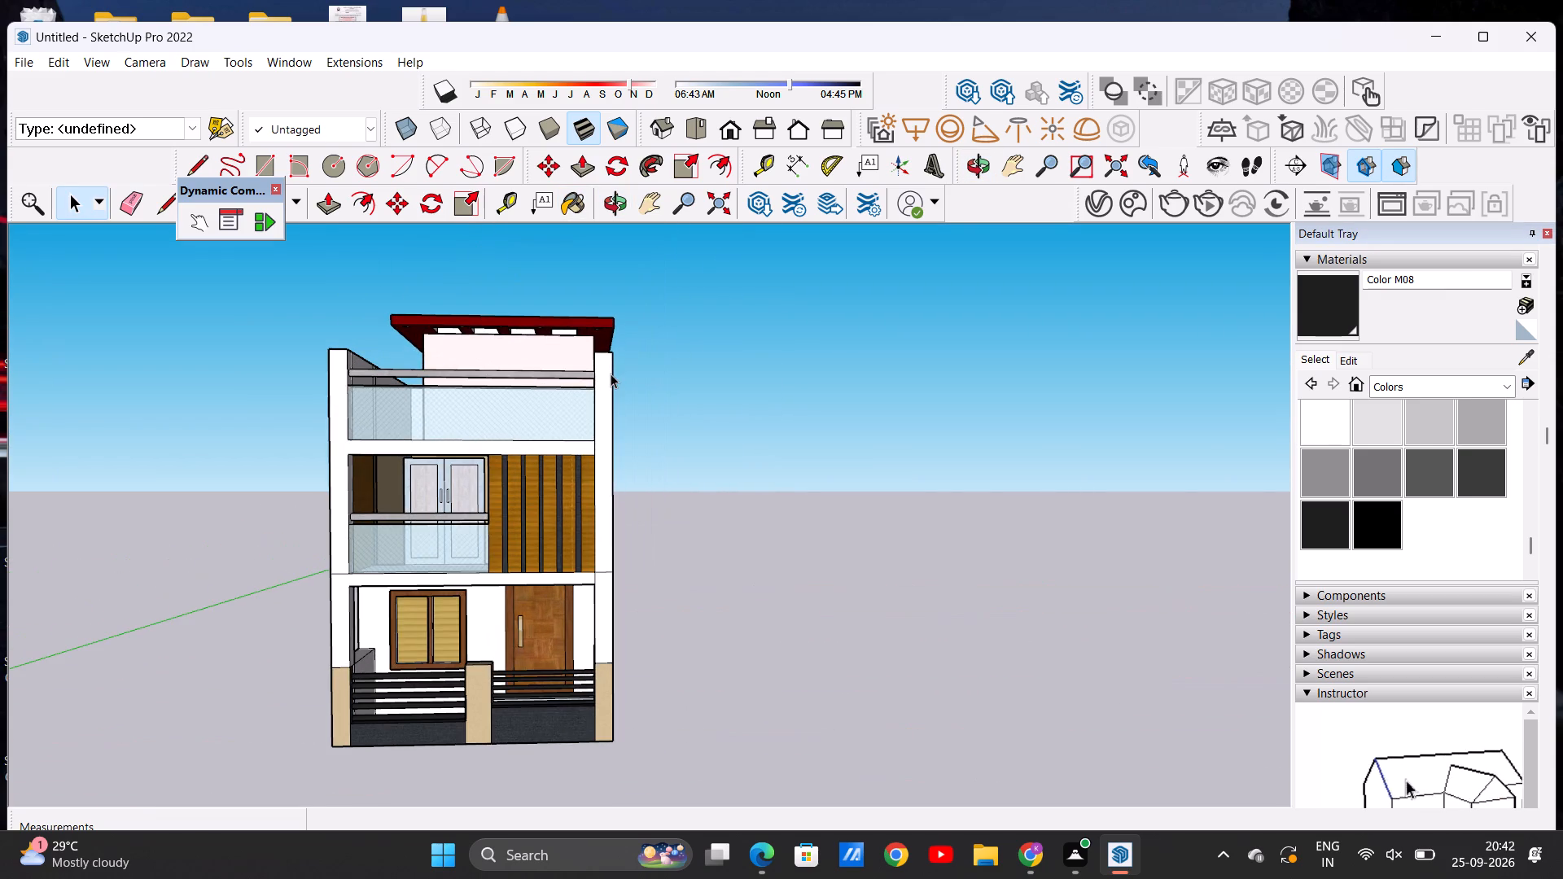
{"action": "left_click", "coordinate": [1511, 390]}
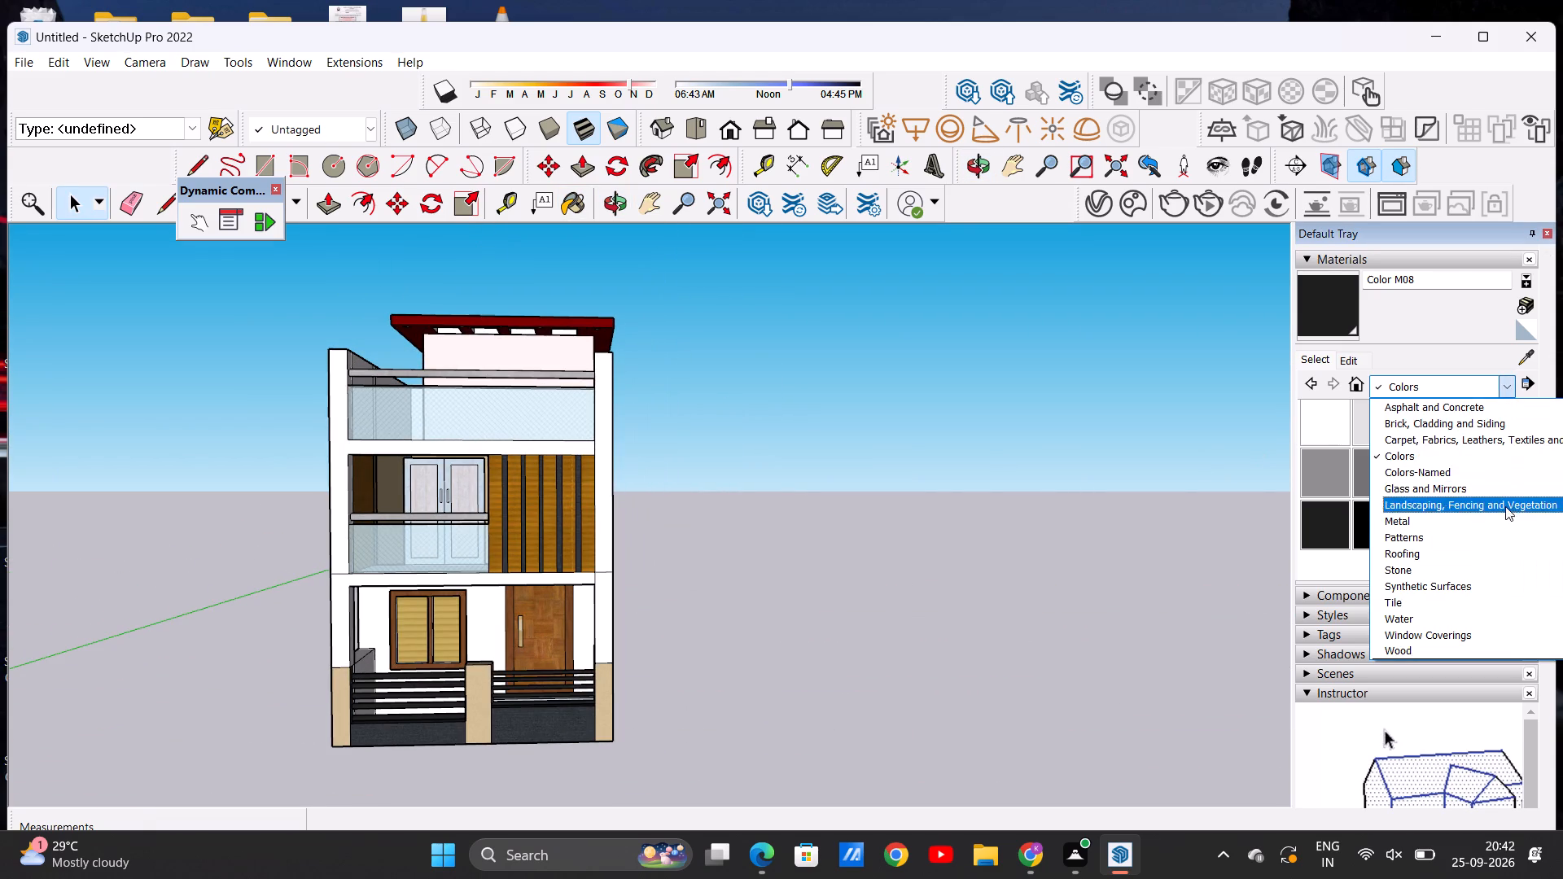
{"action": "left_click", "coordinate": [1513, 456]}
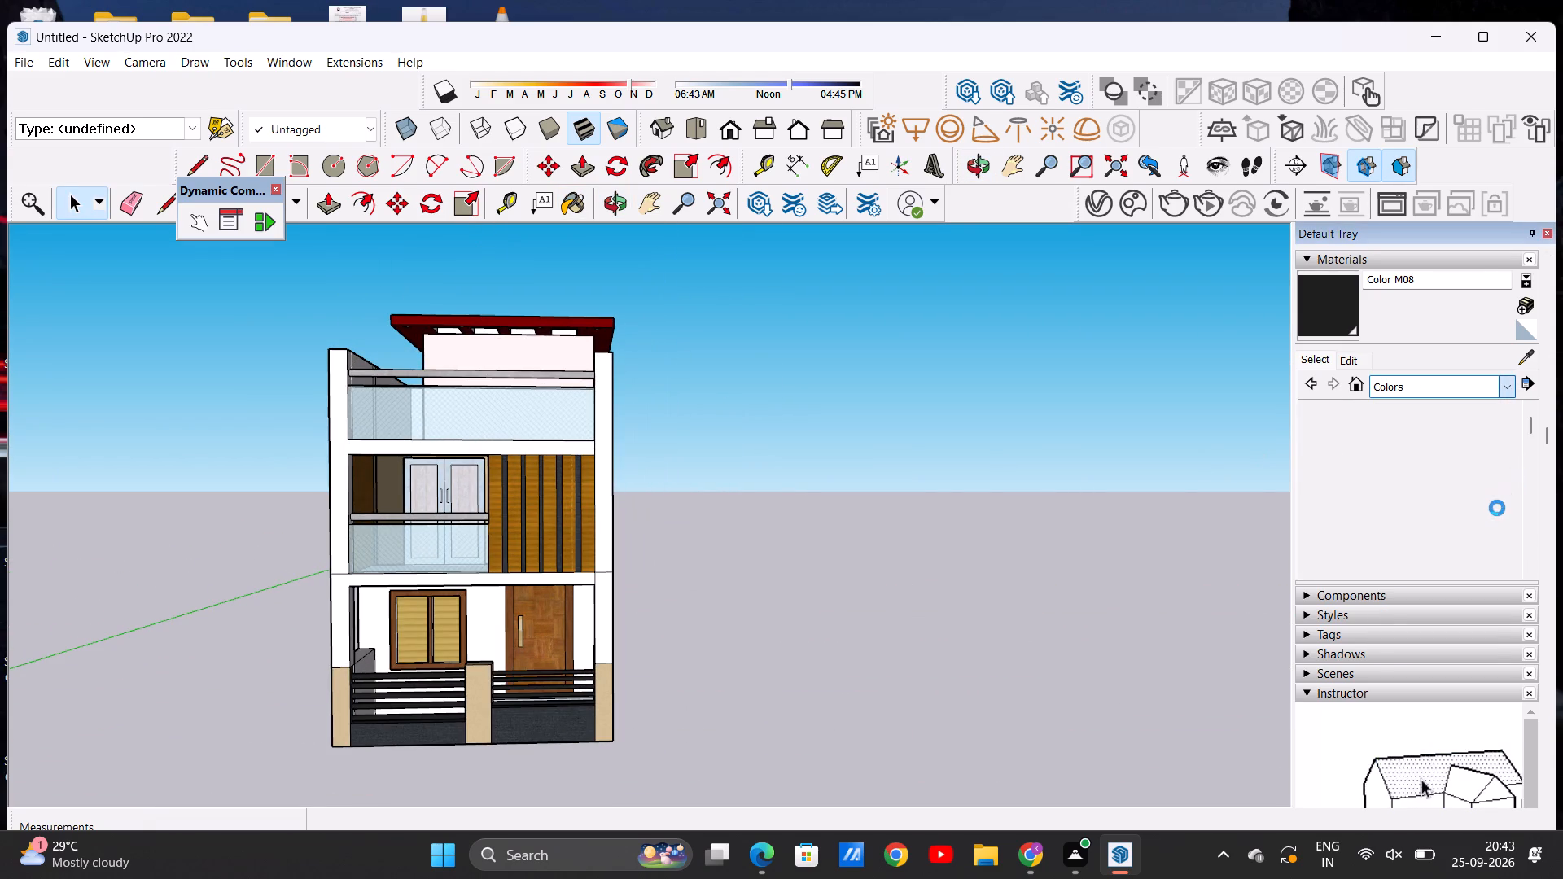
{"action": "left_click", "coordinate": [1480, 482]}
{"action": "scroll", "coordinate": [573, 541], "scroll_direction": "up", "scroll_amount": 5}
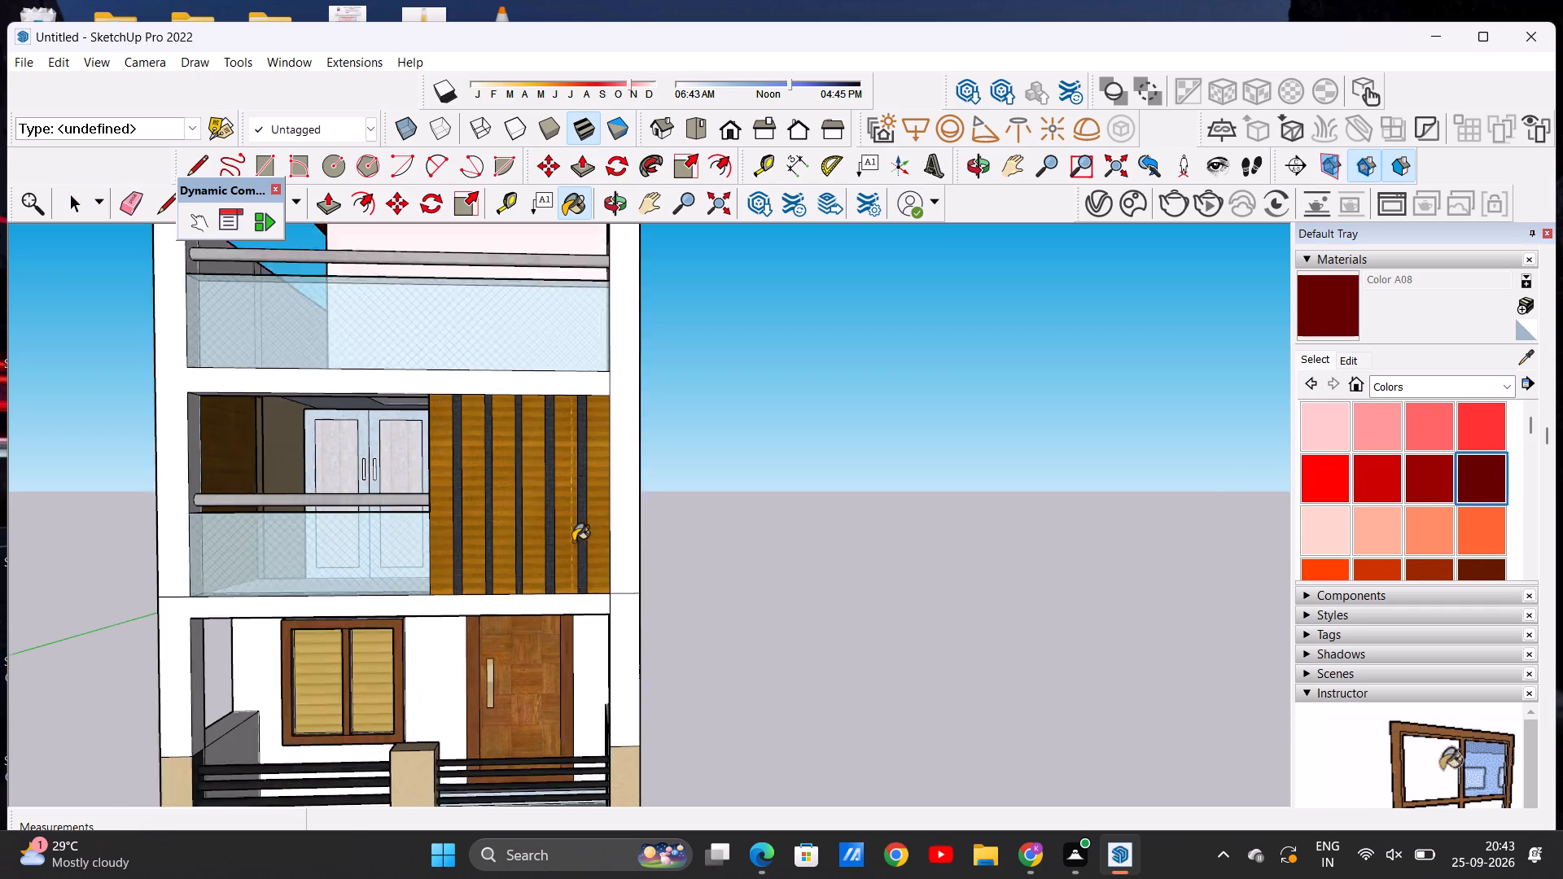
{"action": "scroll", "coordinate": [573, 541], "scroll_direction": "up", "scroll_amount": 1}
{"action": "left_click", "coordinate": [570, 614]}
{"action": "left_click", "coordinate": [637, 580]}
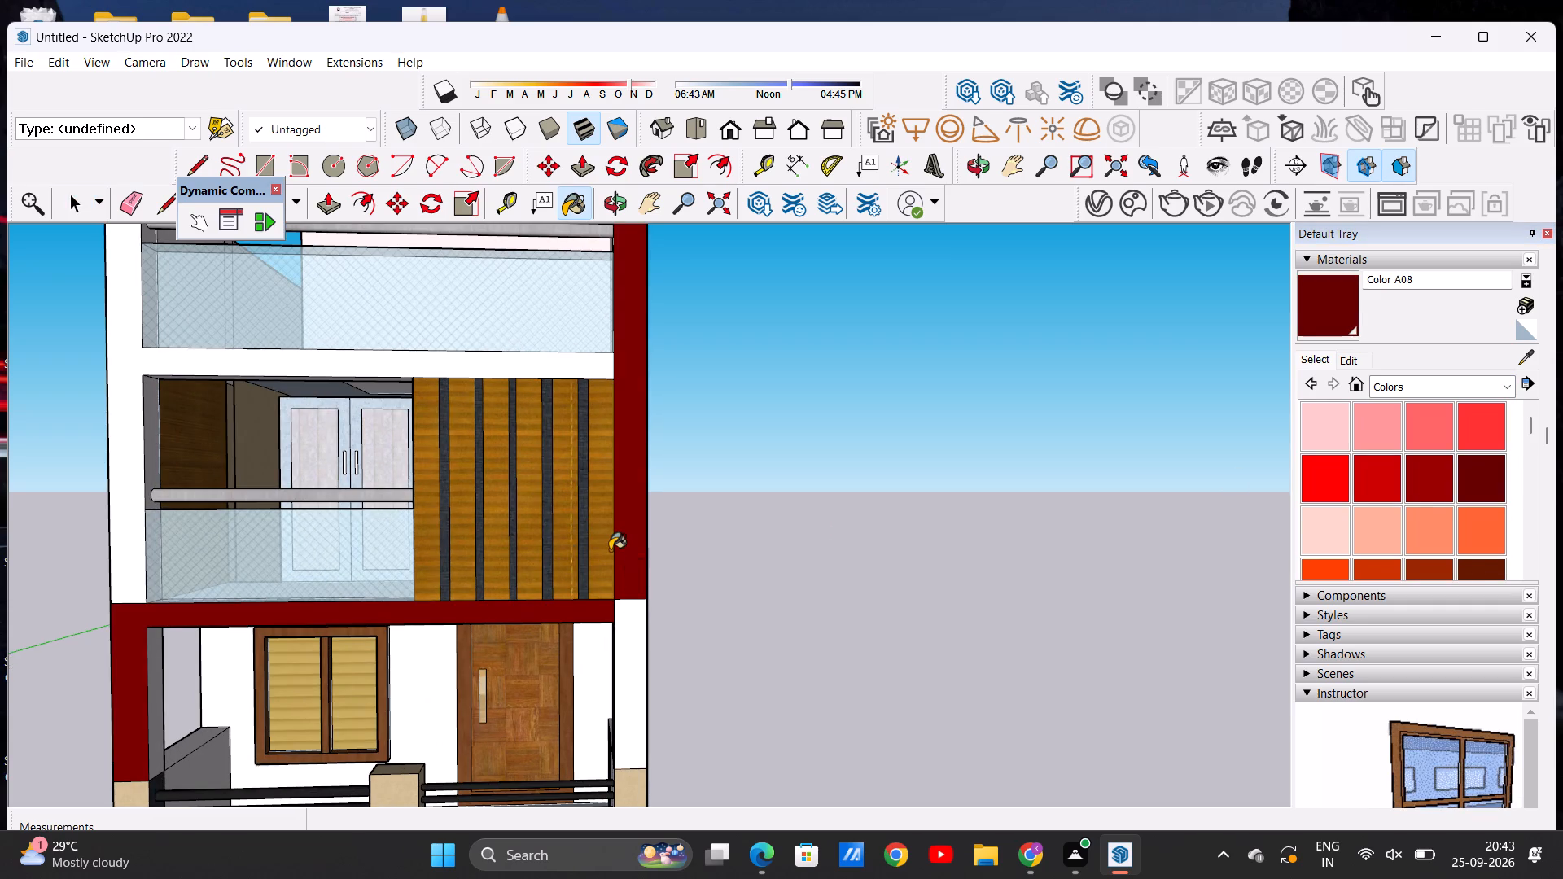
{"action": "scroll", "coordinate": [610, 549], "scroll_direction": "down", "scroll_amount": 7}
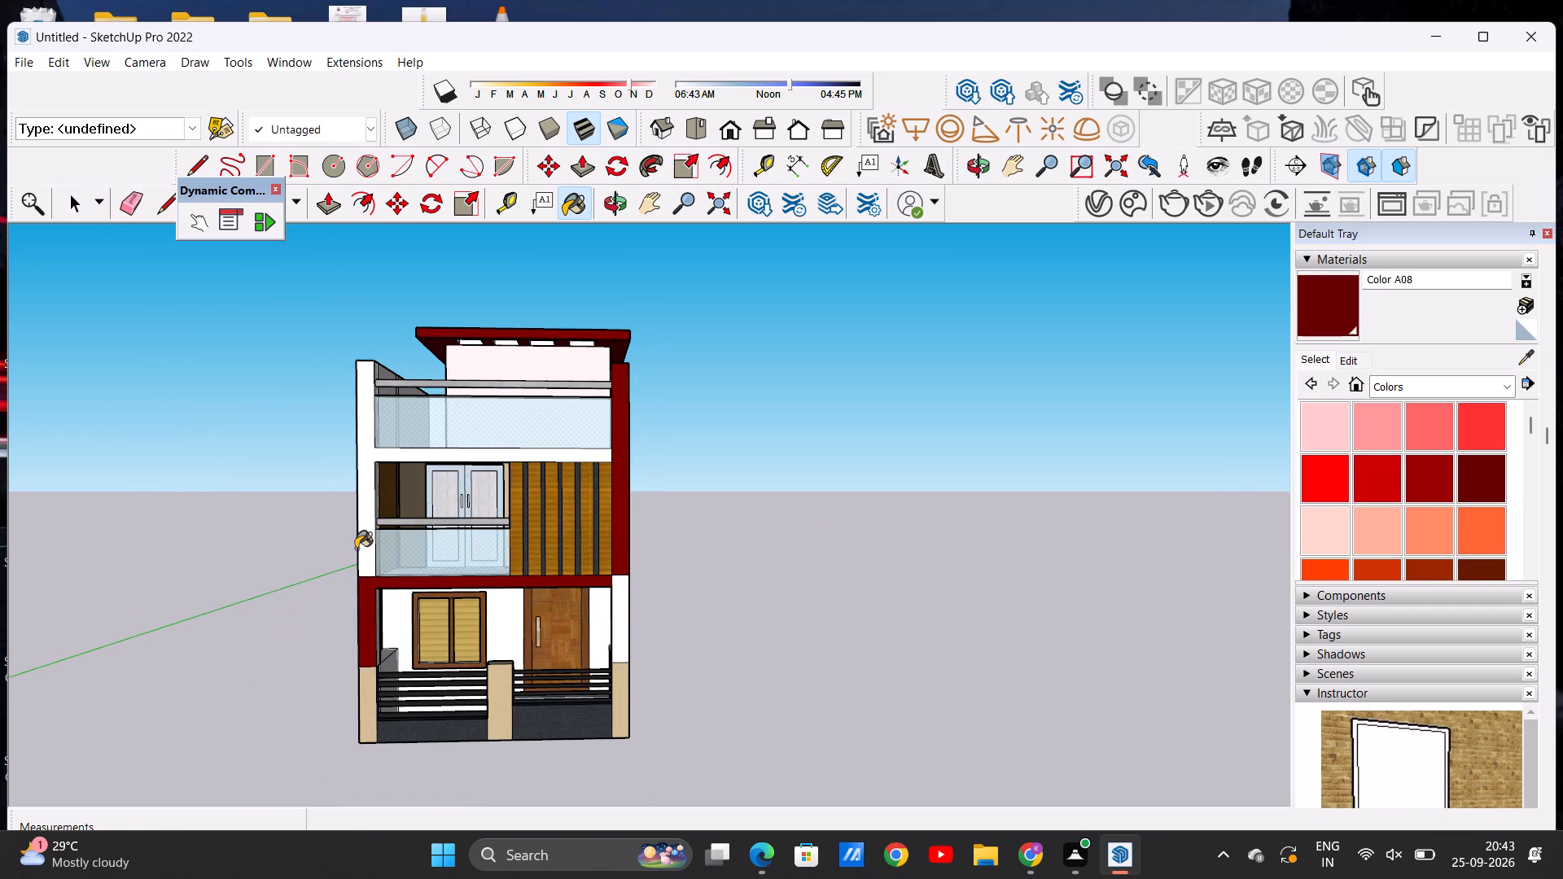
{"action": "left_click", "coordinate": [619, 612]}
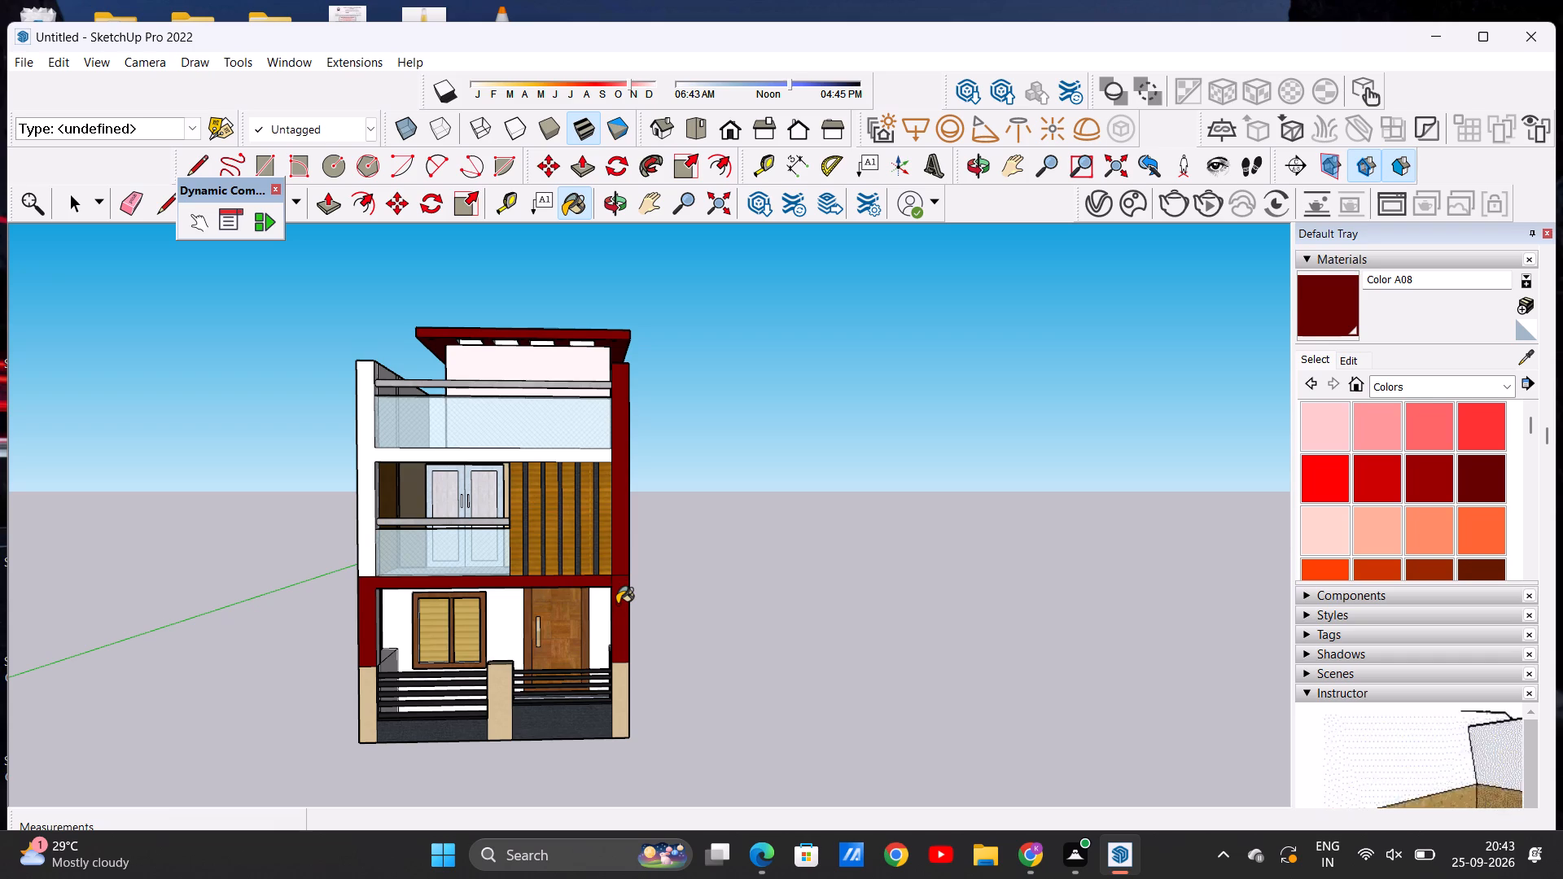
{"action": "left_click", "coordinate": [366, 557]}
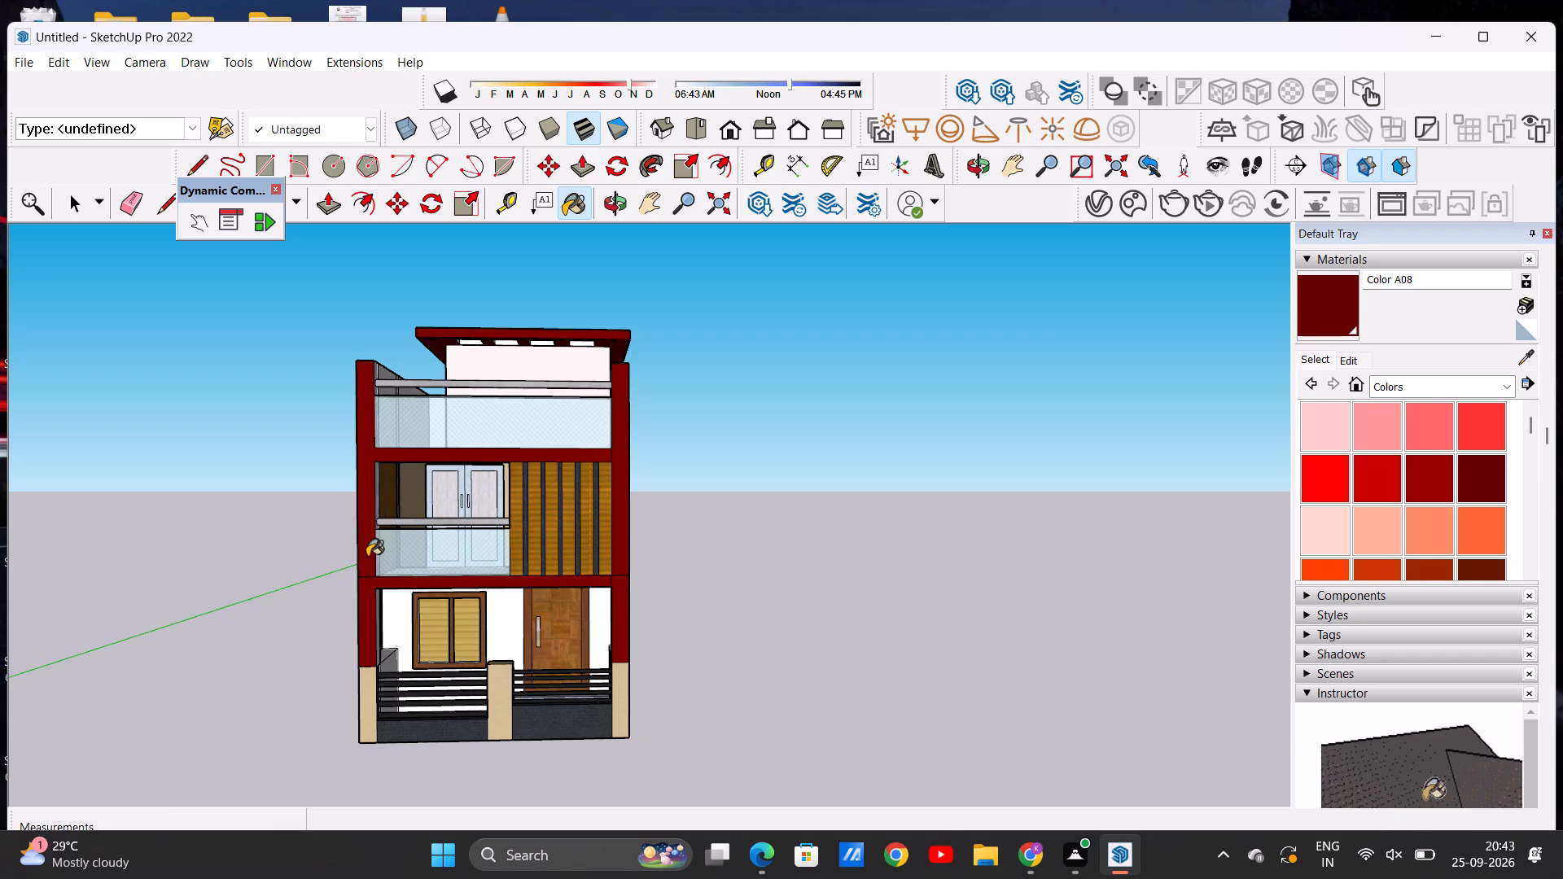
Paint the window-side corner pillar's outer side face, upper floors and ground-floor section above the beige base, with Color A08.
{"action": "scroll", "coordinate": [367, 557], "scroll_direction": "down", "scroll_amount": 6}
{"action": "scroll", "coordinate": [370, 430], "scroll_direction": "up", "scroll_amount": 7}
{"action": "middle_click_drag", "start_coordinate": [358, 502], "coordinate": [370, 621]}
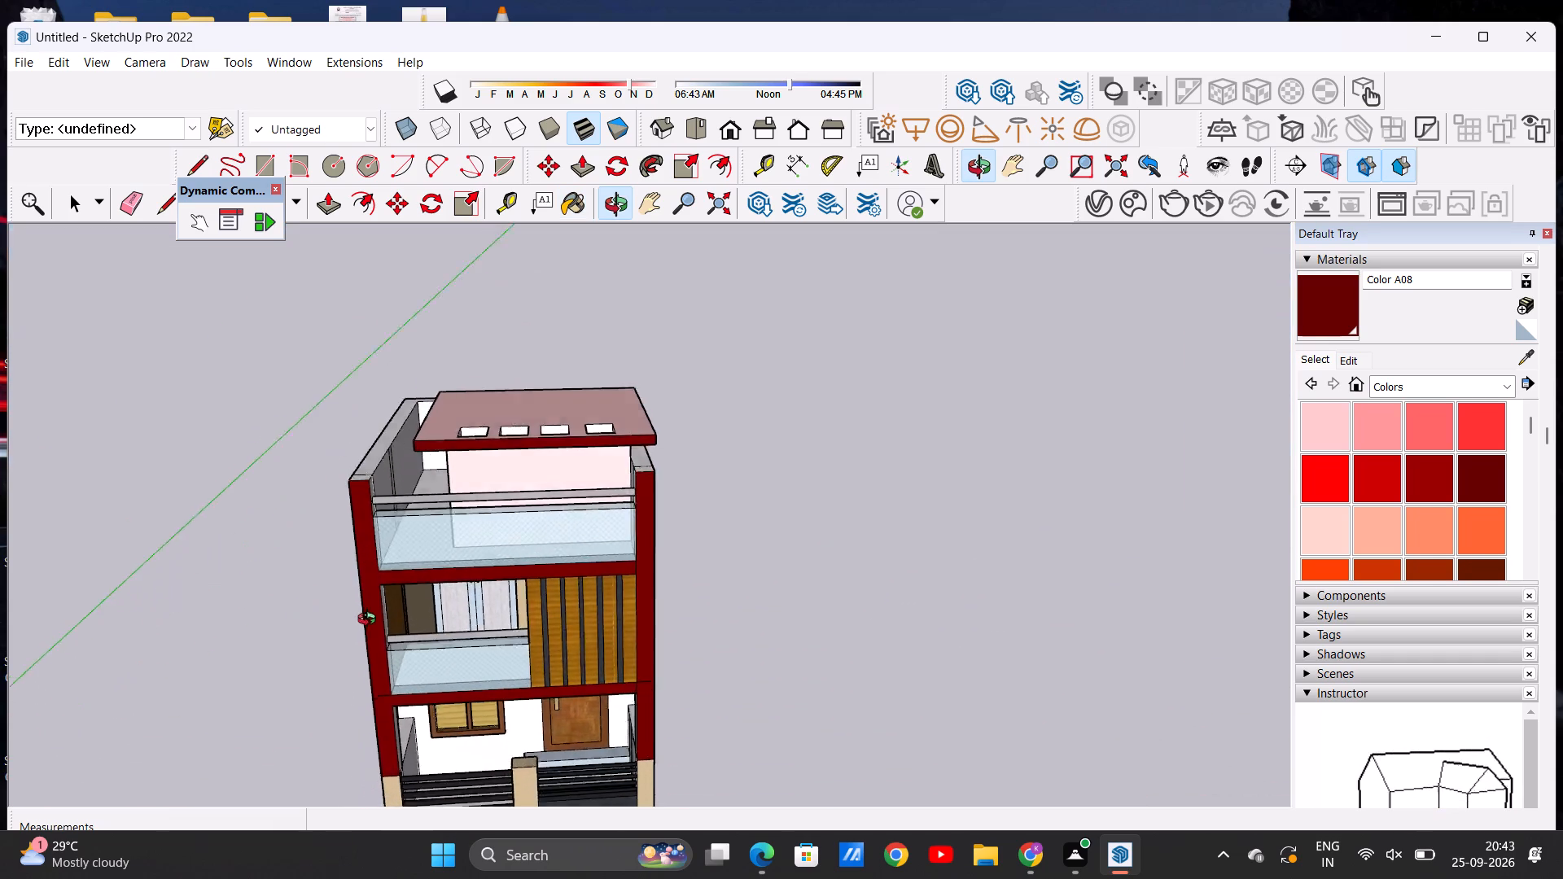
{"action": "middle_click_drag", "start_coordinate": [370, 621], "coordinate": [645, 465]}
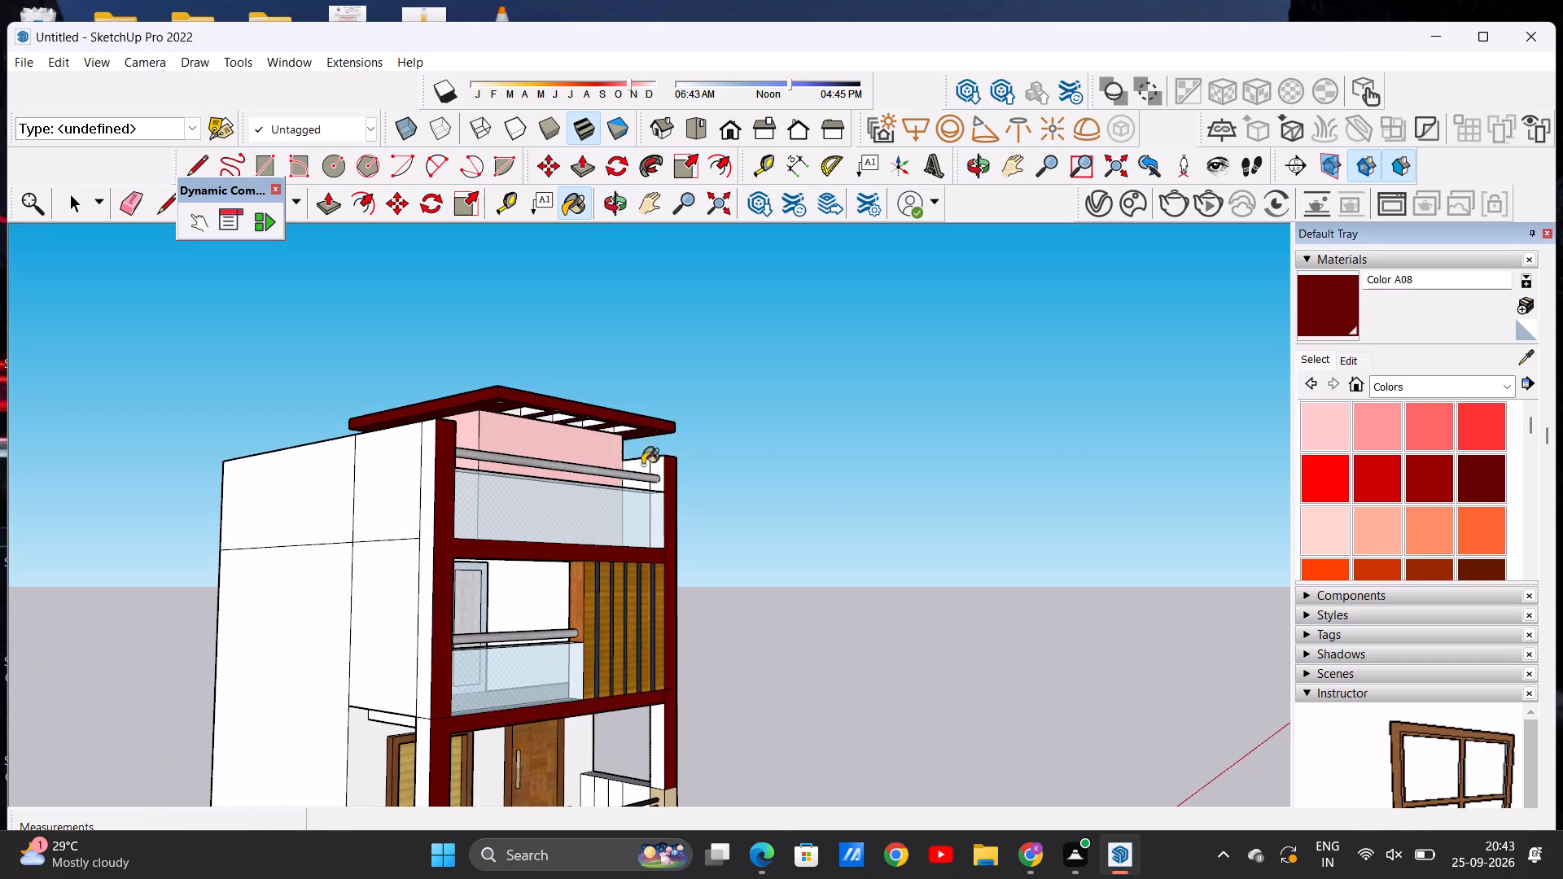
{"action": "left_click", "coordinate": [426, 604]}
{"action": "scroll", "coordinate": [463, 557], "scroll_direction": "down", "scroll_amount": 5}
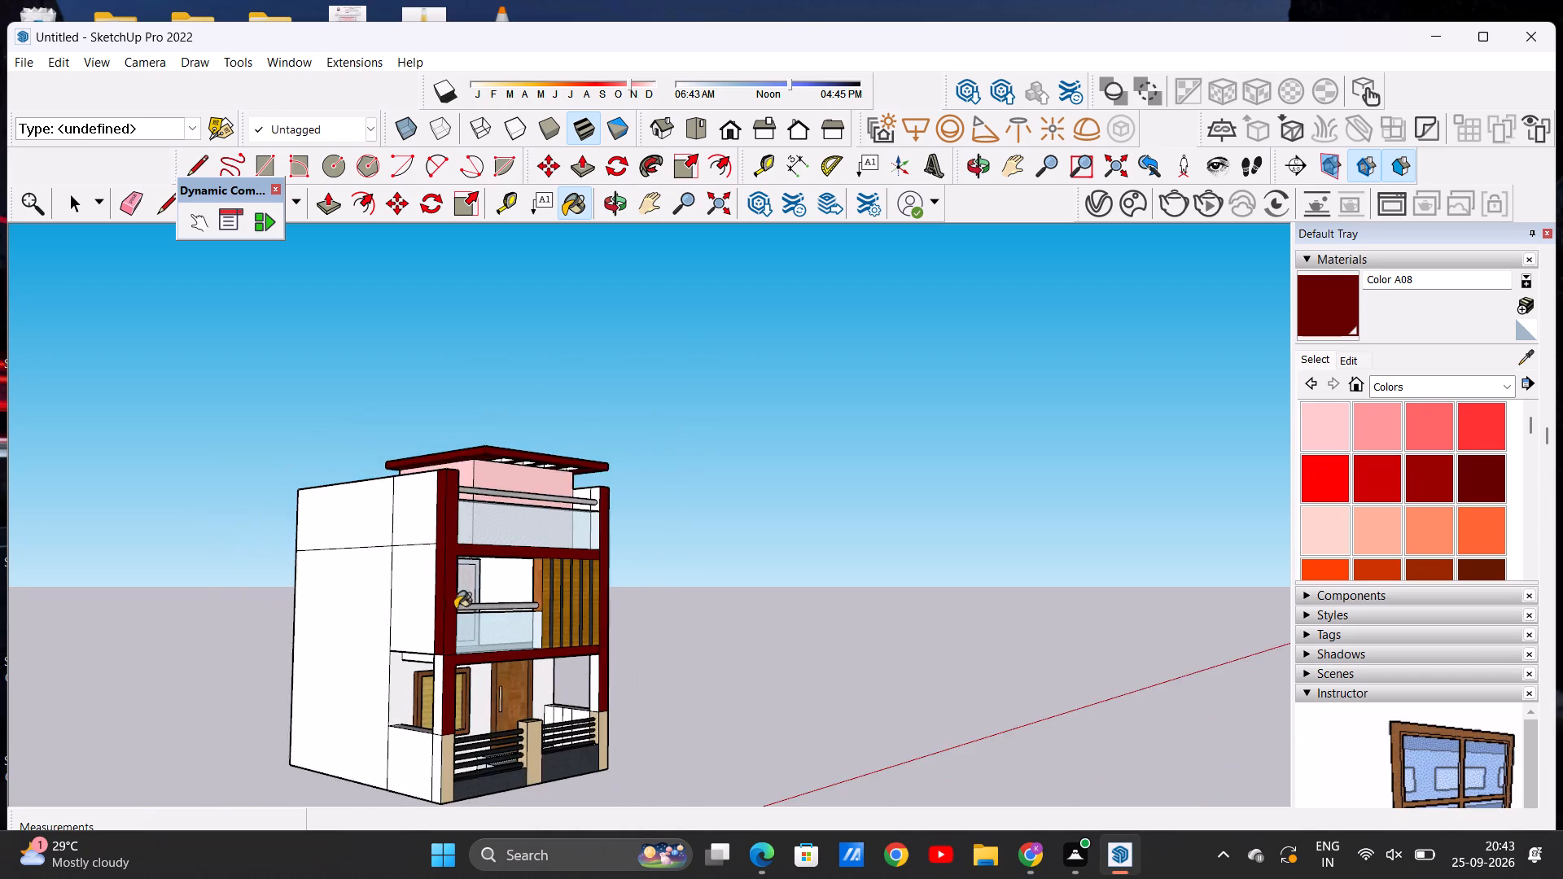
{"action": "scroll", "coordinate": [456, 645], "scroll_direction": "up", "scroll_amount": 6}
{"action": "left_click", "coordinate": [427, 706]}
{"action": "scroll", "coordinate": [488, 543], "scroll_direction": "down", "scroll_amount": 5}
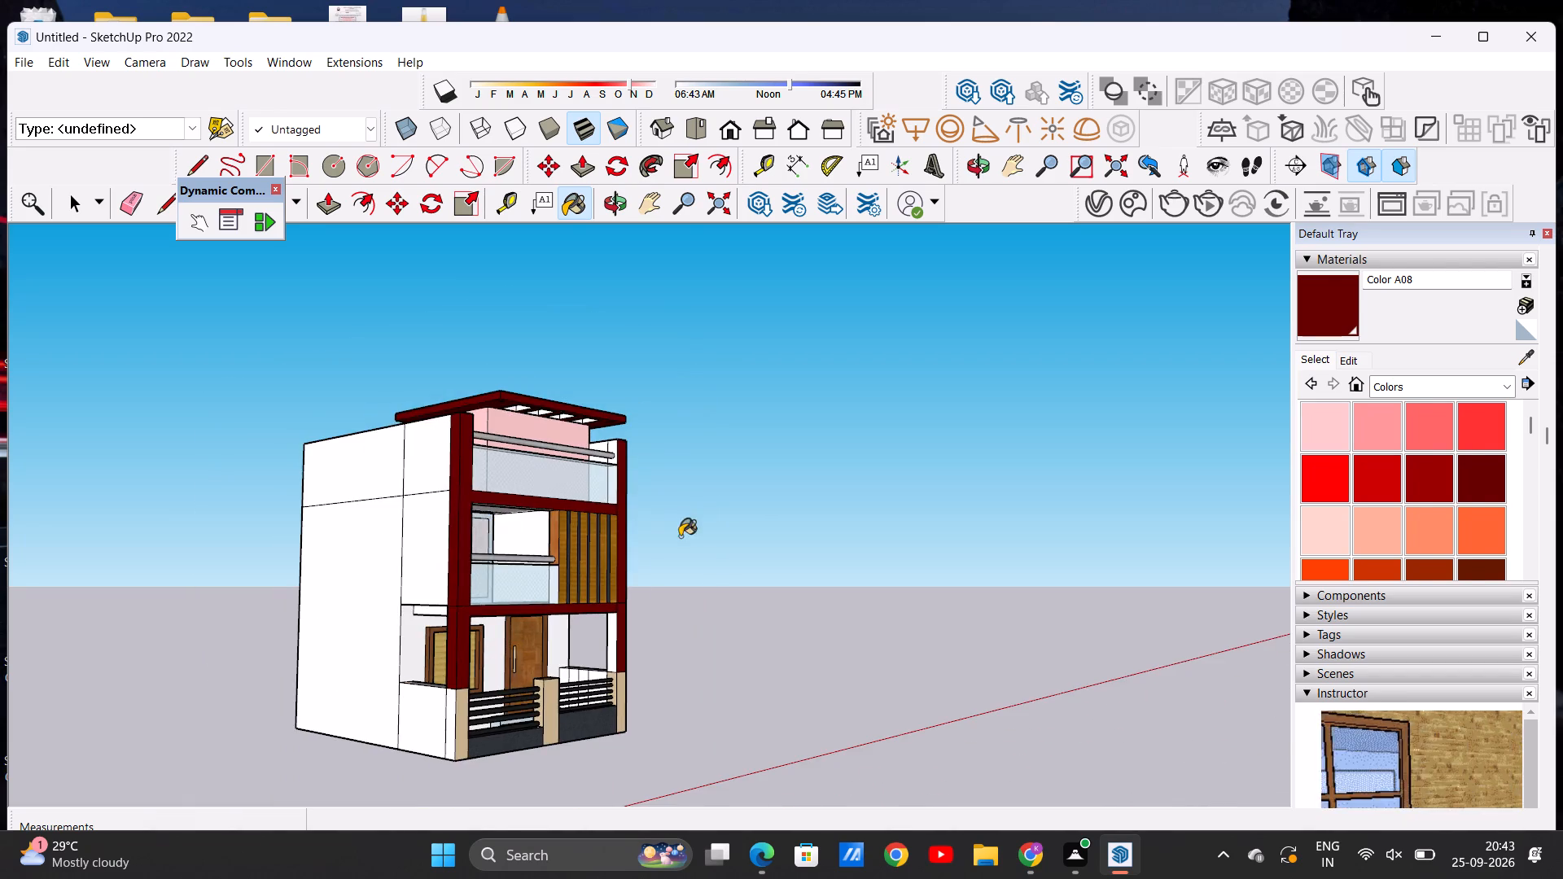
Paint the door-side corner pillar's outer side face, upper floors and ground-floor section above the beige base, with Color A08.
{"action": "middle_click_drag", "start_coordinate": [680, 536], "coordinate": [168, 582]}
{"action": "scroll", "coordinate": [644, 599], "scroll_direction": "up", "scroll_amount": 6}
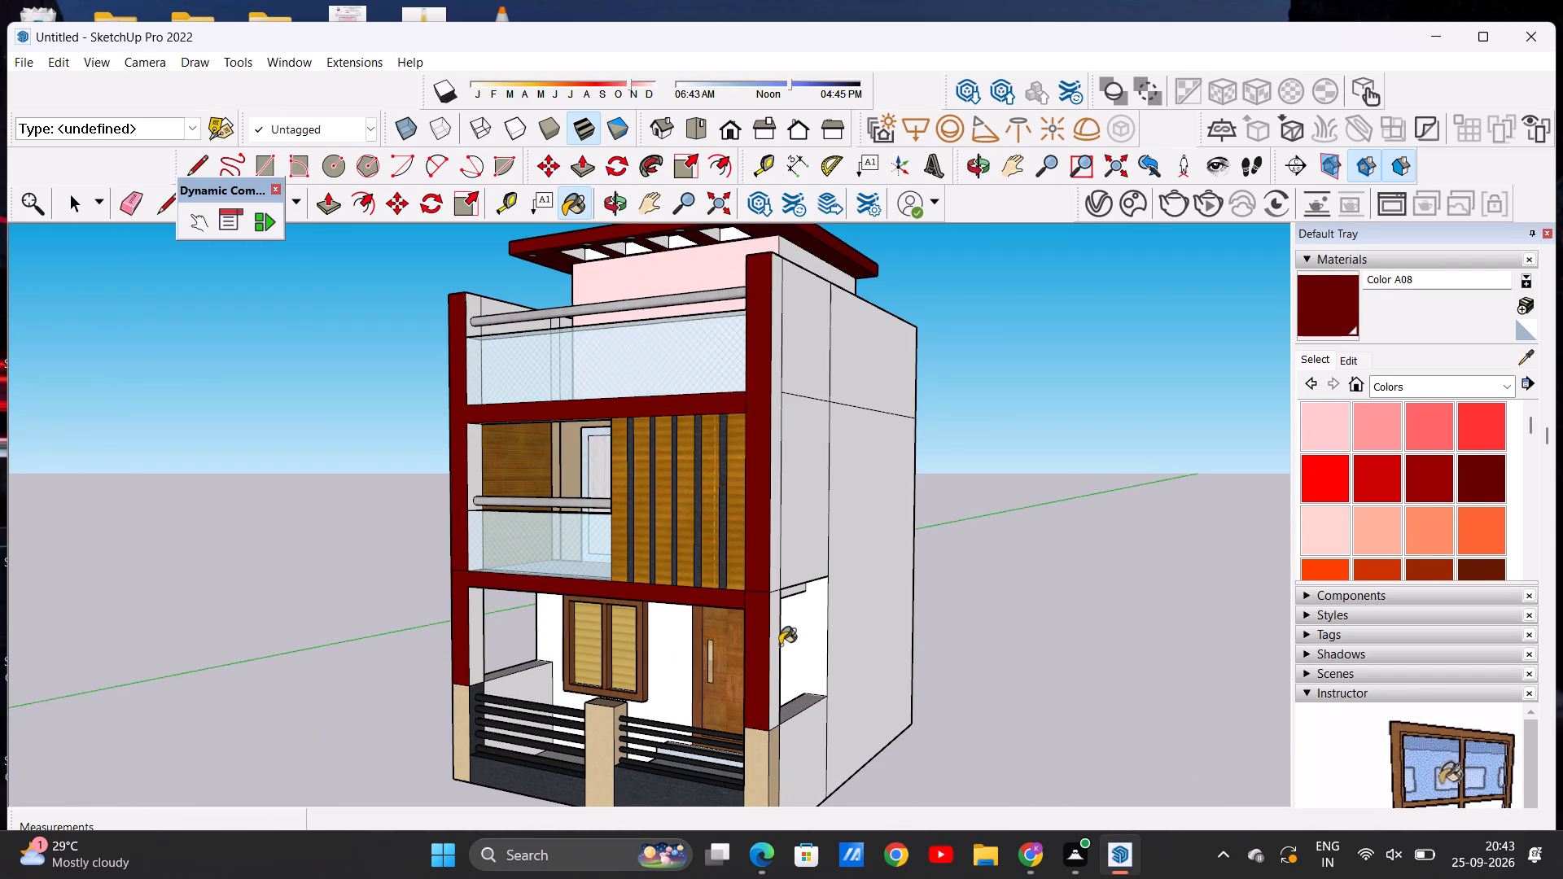
{"action": "left_click", "coordinate": [780, 645]}
{"action": "left_click", "coordinate": [770, 571]}
{"action": "left_click", "coordinate": [770, 641]}
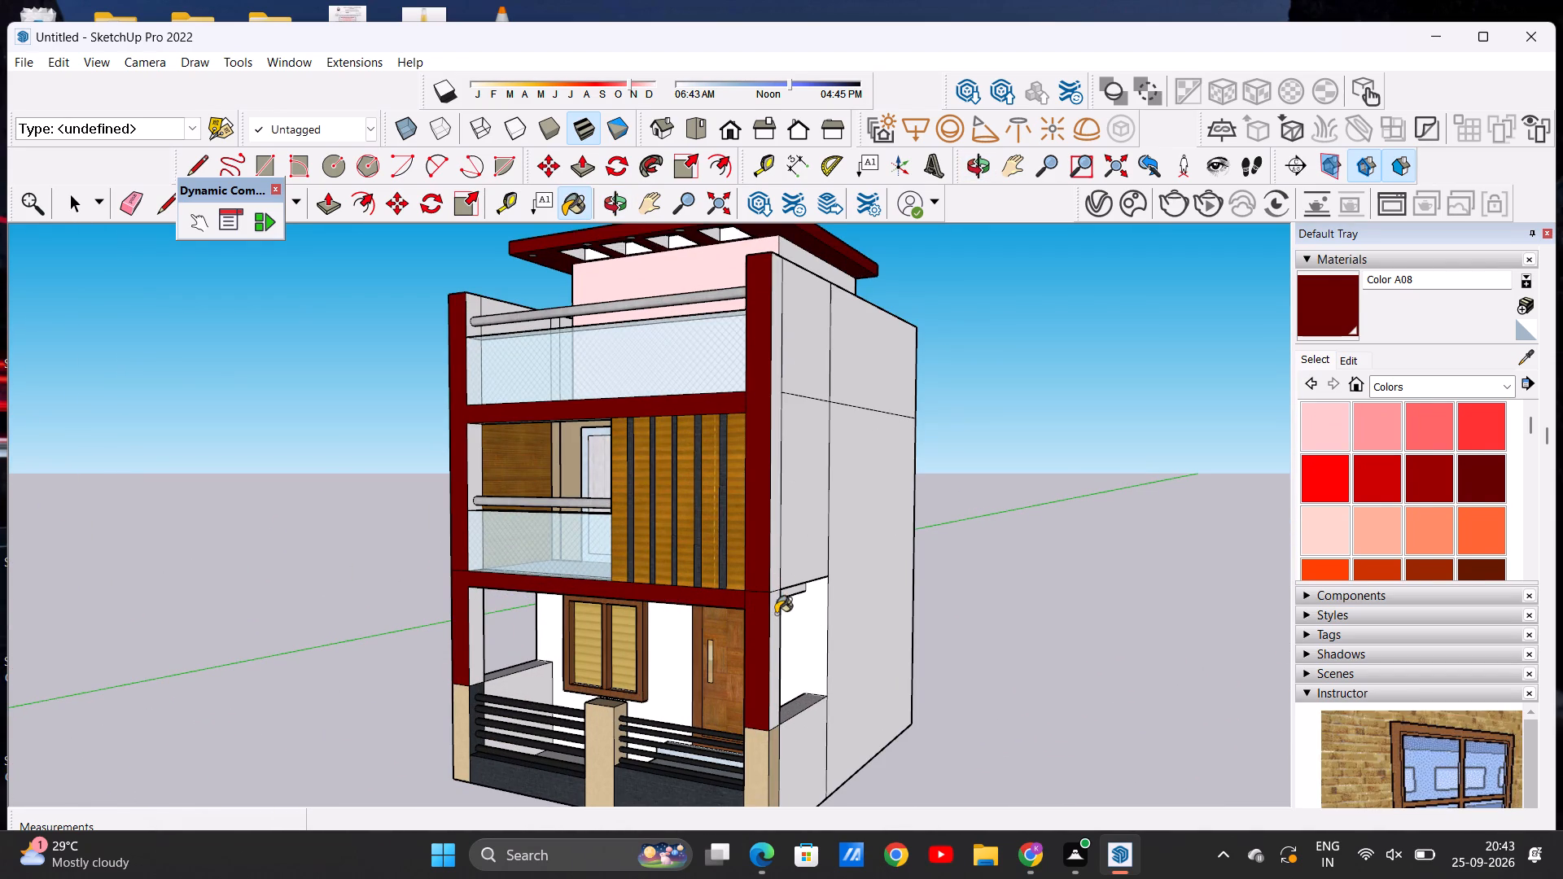
{"action": "left_click", "coordinate": [777, 562]}
{"action": "scroll", "coordinate": [773, 562], "scroll_direction": "up", "scroll_amount": 4}
{"action": "left_click", "coordinate": [773, 648]}
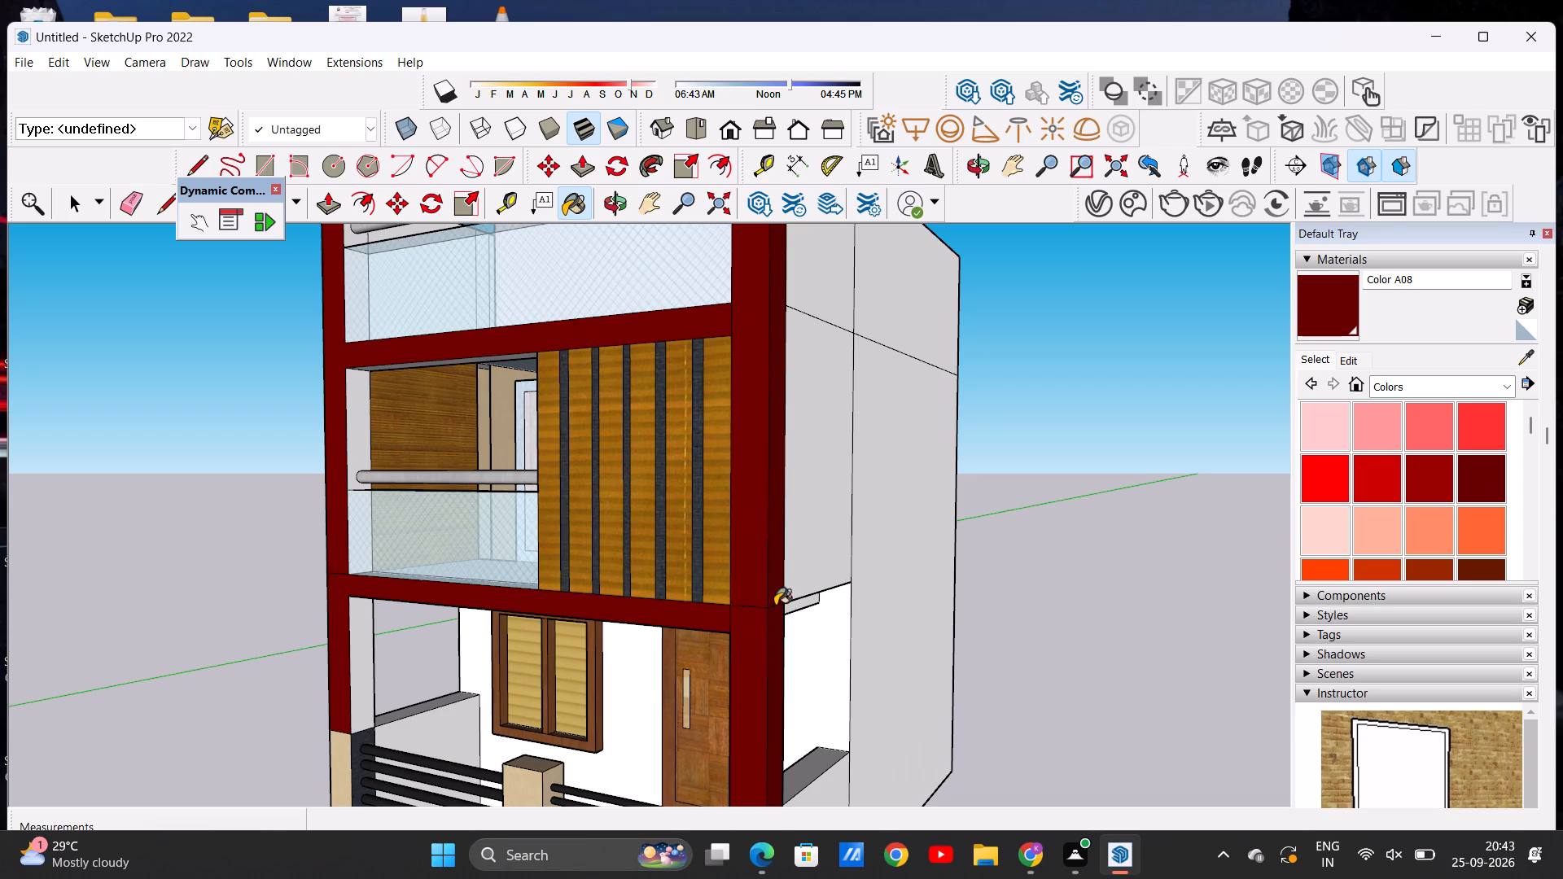
Paint the back and inner faces of the door-side corner pillar's ground-floor section with Color A08.
{"action": "scroll", "coordinate": [781, 561], "scroll_direction": "down", "scroll_amount": 14}
{"action": "middle_click_drag", "start_coordinate": [675, 507], "coordinate": [1103, 581]}
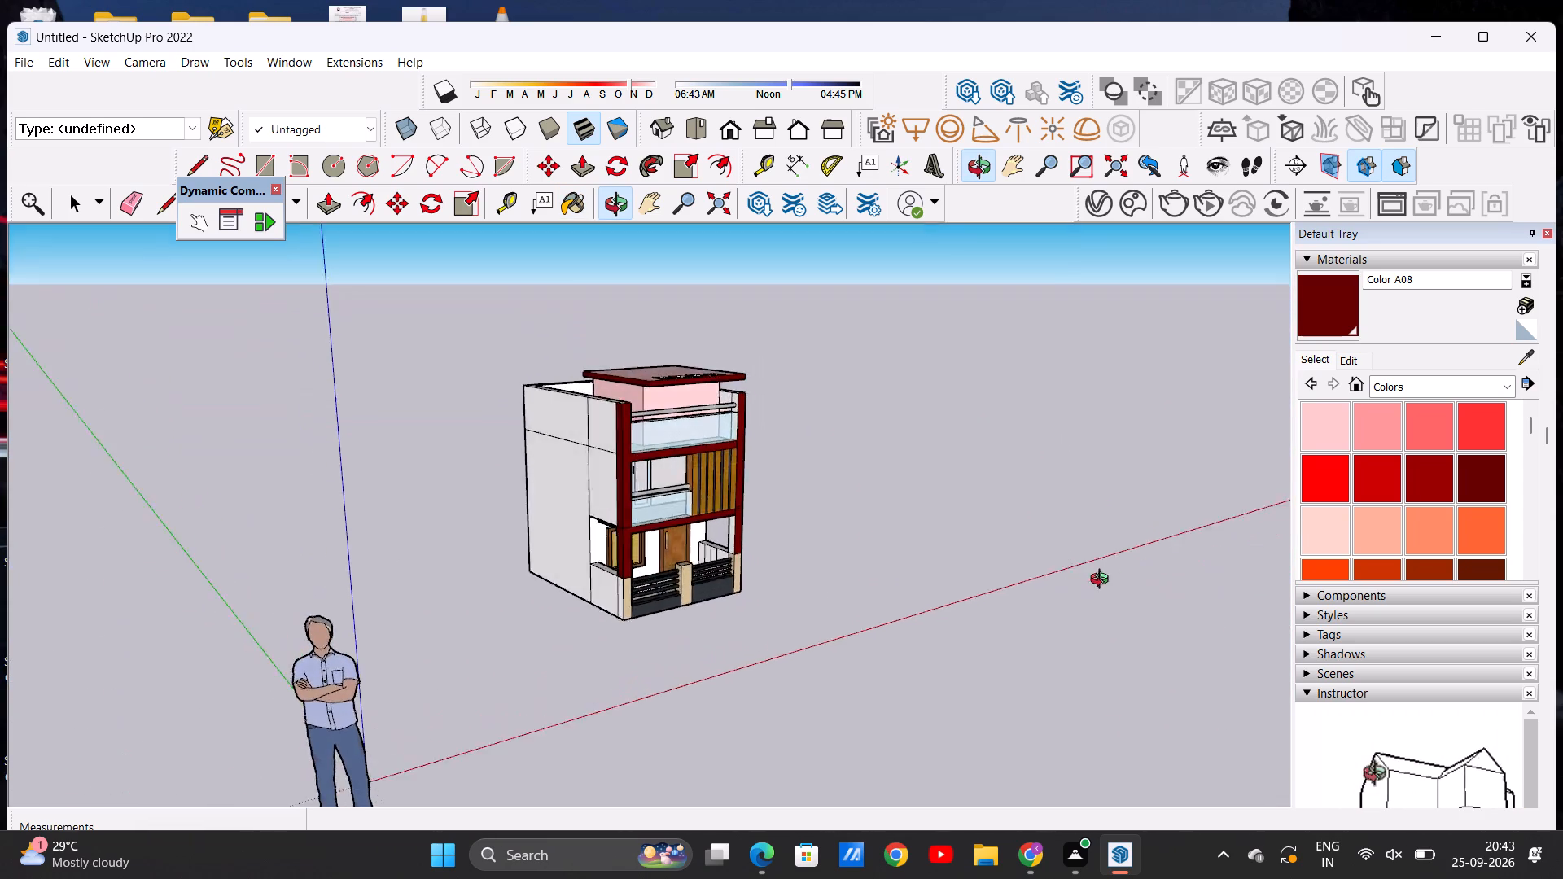
{"action": "middle_click_drag", "start_coordinate": [1103, 581], "coordinate": [361, 593]}
{"action": "middle_click", "coordinate": [361, 593]}
{"action": "scroll", "coordinate": [585, 579], "scroll_direction": "up", "scroll_amount": 6}
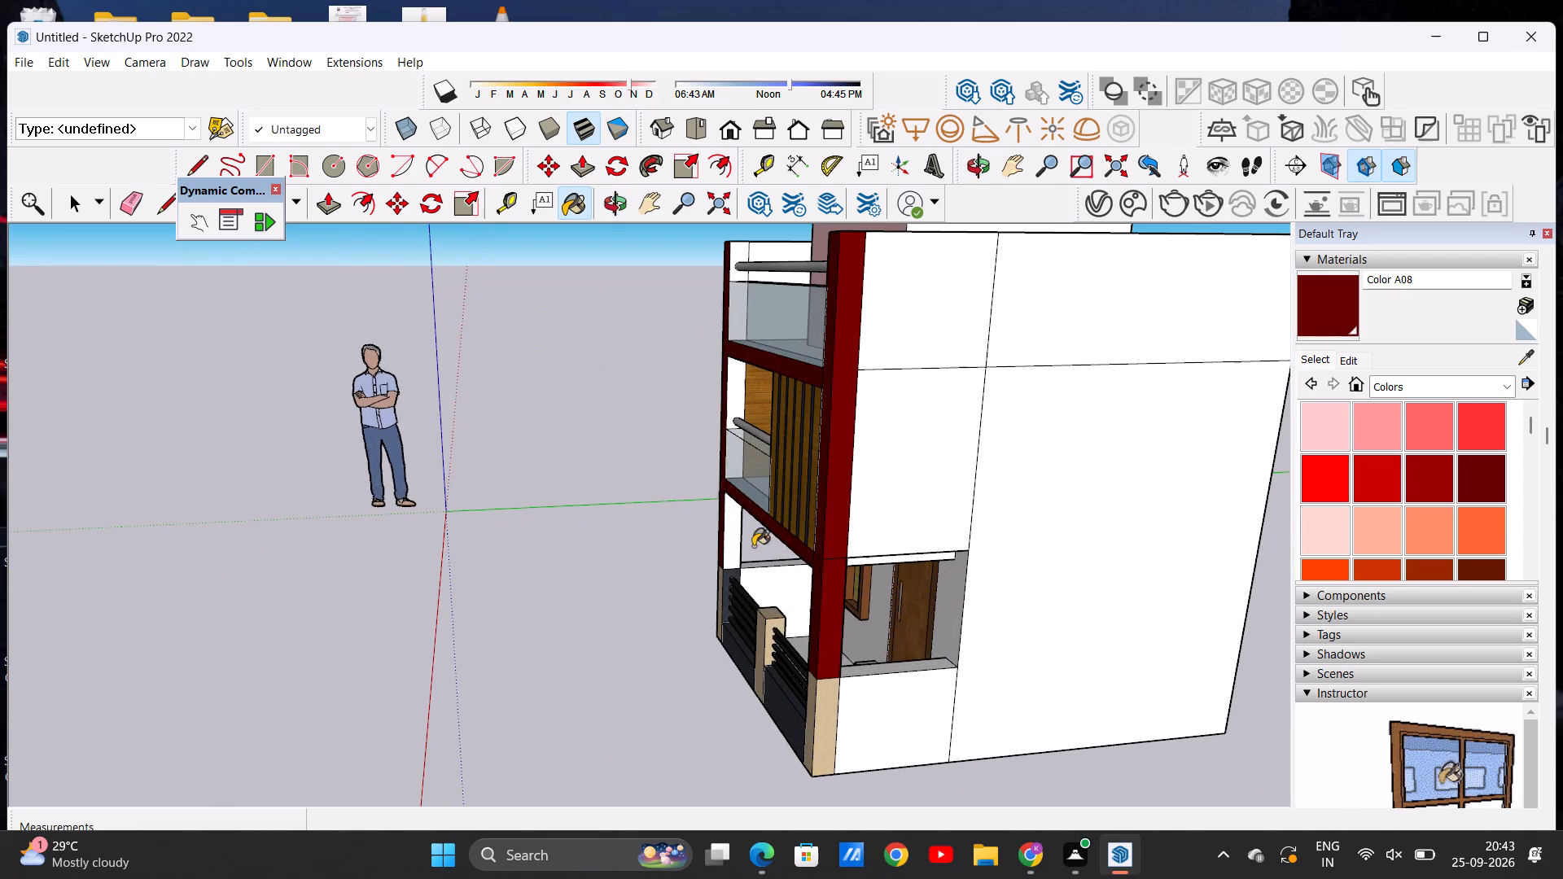
{"action": "scroll", "coordinate": [768, 549], "scroll_direction": "up", "scroll_amount": 4}
{"action": "middle_click_drag", "start_coordinate": [668, 567], "coordinate": [905, 557]}
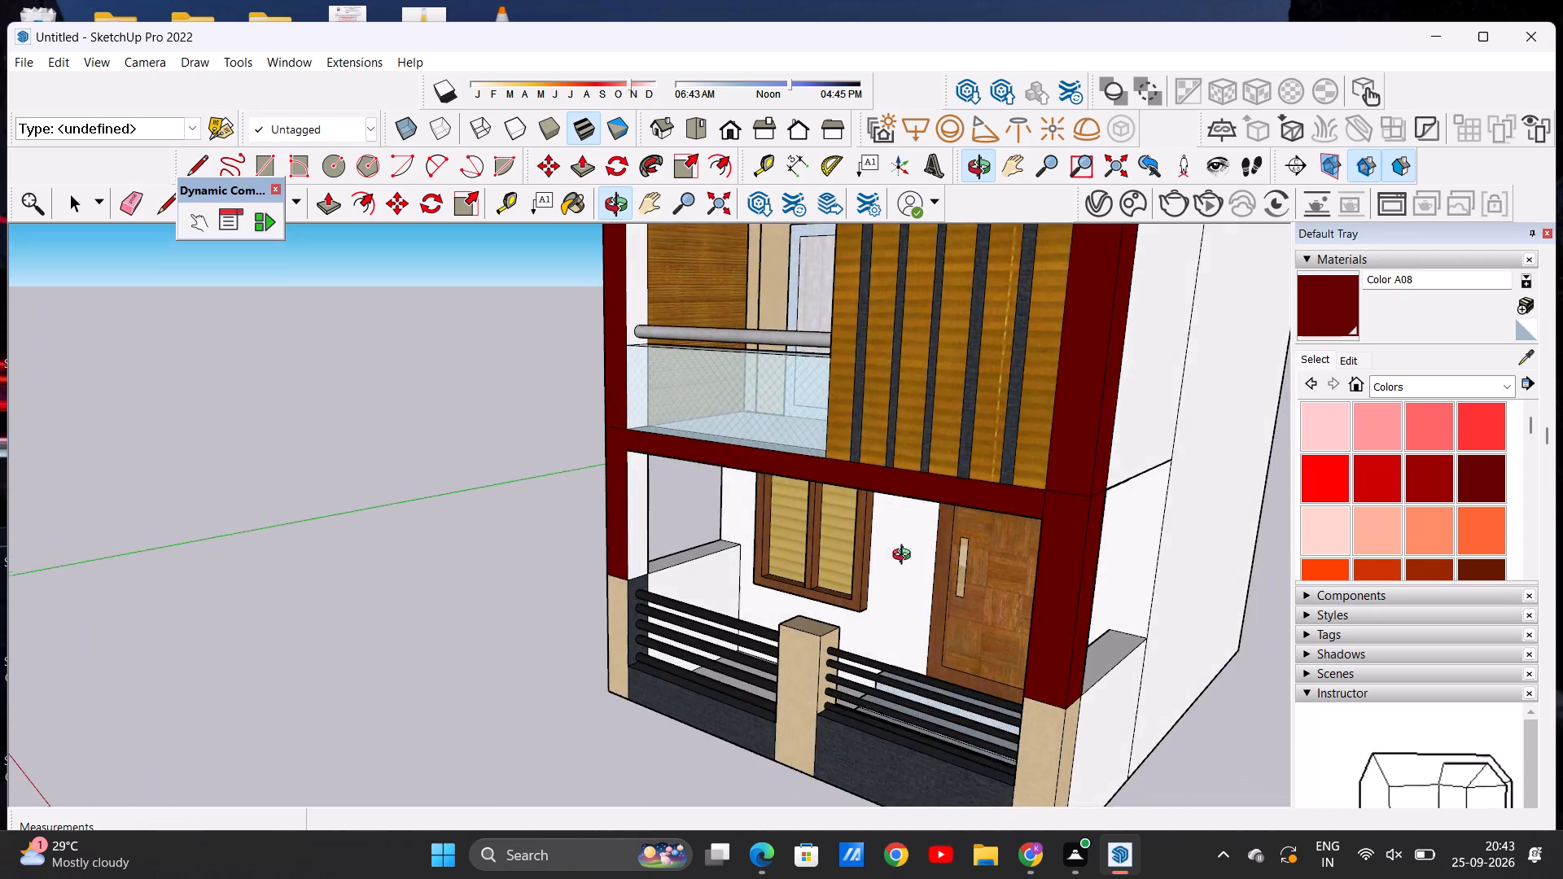
{"action": "middle_click_drag", "start_coordinate": [905, 557], "coordinate": [407, 574]}
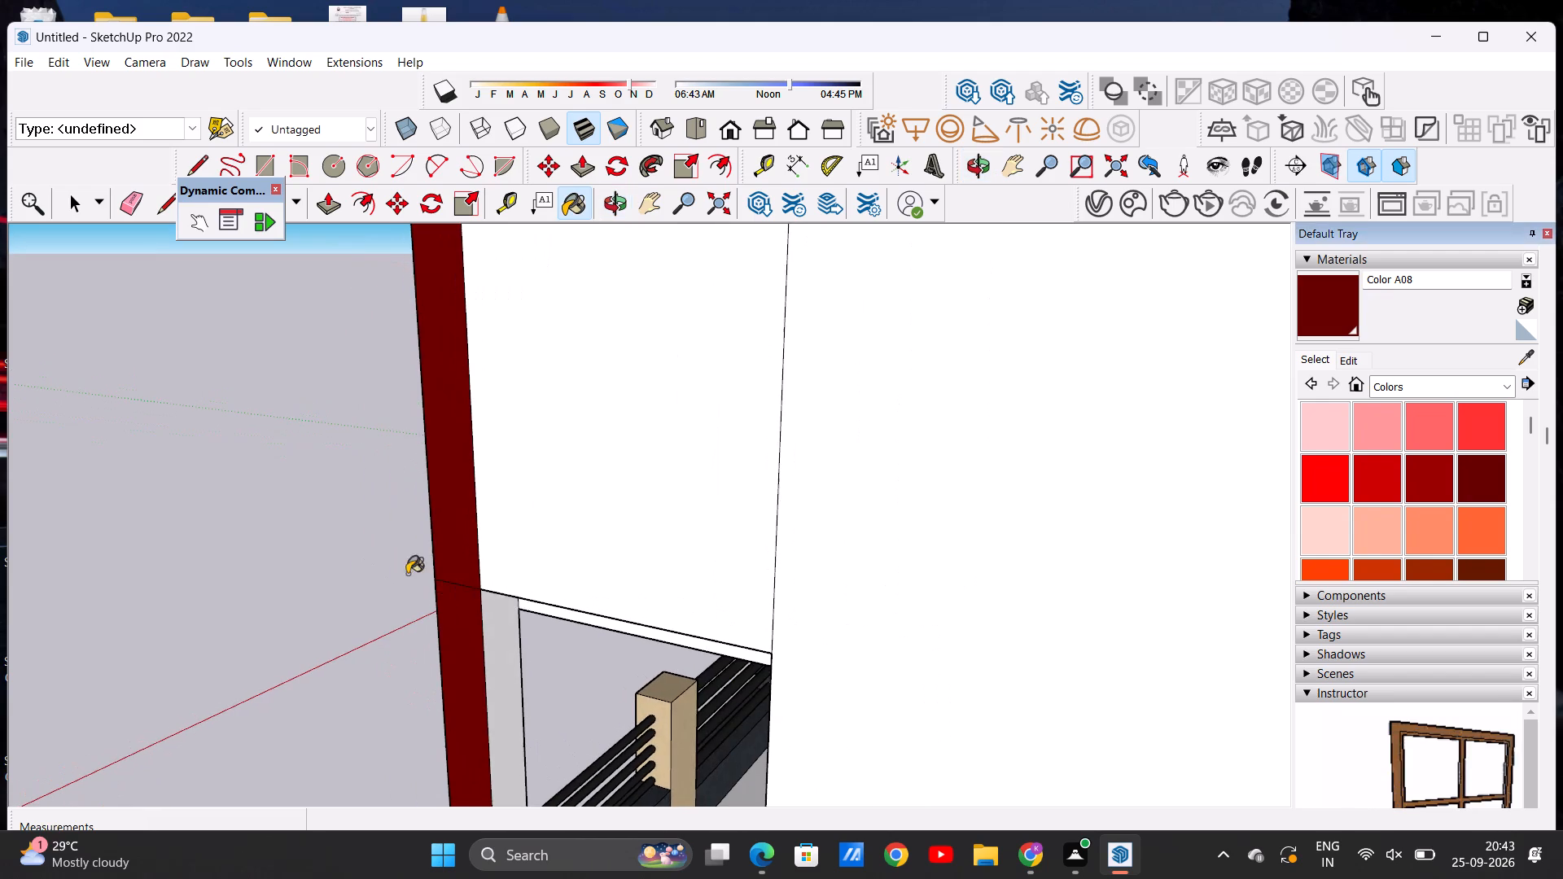
{"action": "left_click", "coordinate": [501, 643]}
{"action": "scroll", "coordinate": [497, 632], "scroll_direction": "down", "scroll_amount": 4}
{"action": "middle_click_drag", "start_coordinate": [443, 623], "coordinate": [959, 632]}
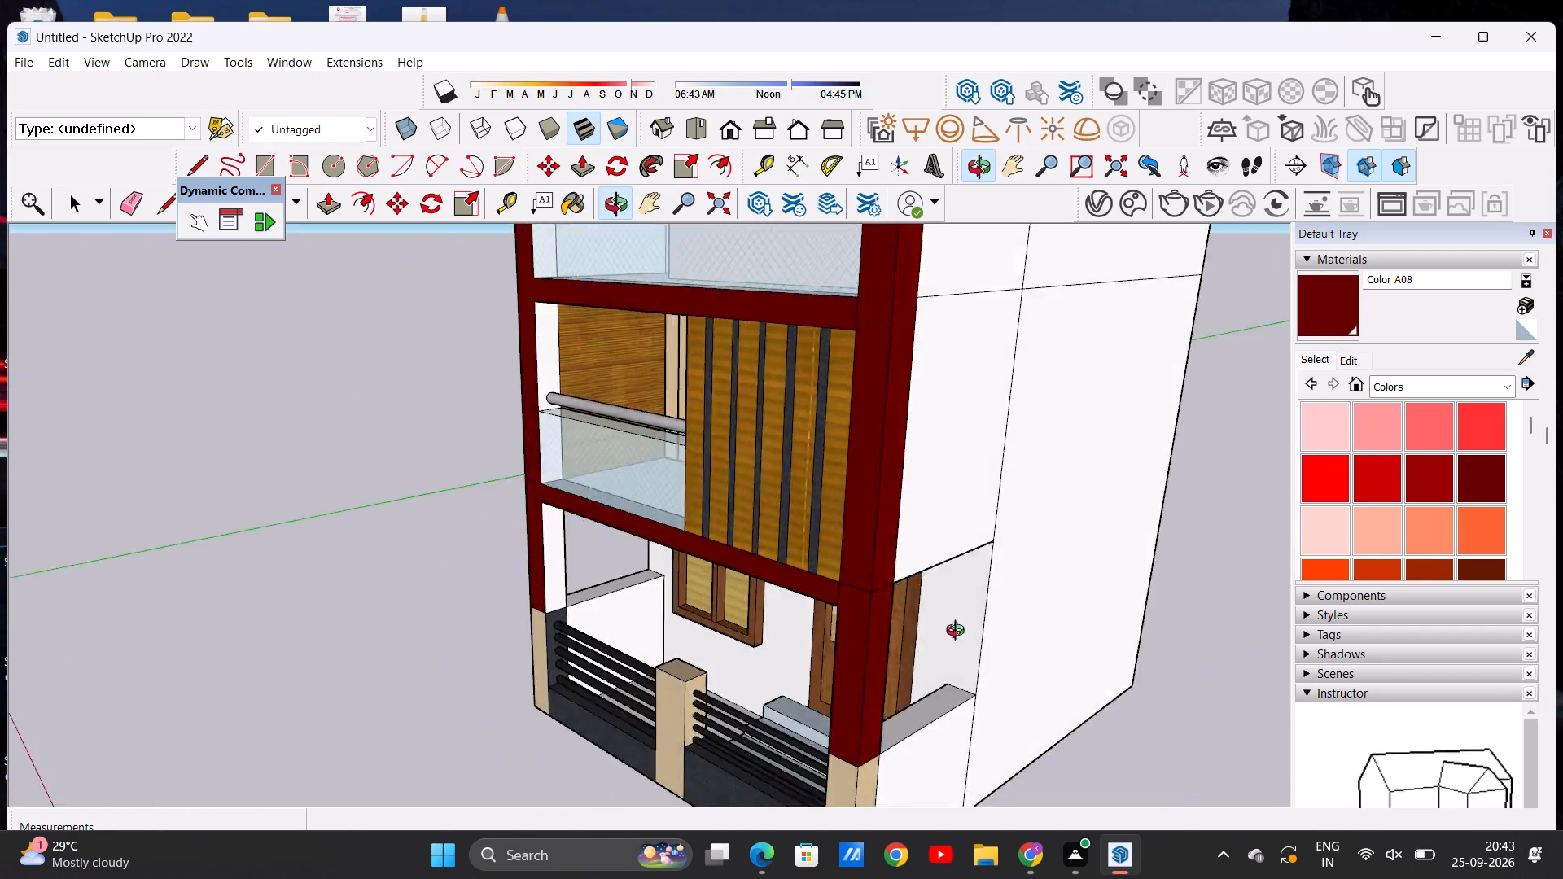
{"action": "middle_click_drag", "start_coordinate": [959, 632], "coordinate": [1207, 600]}
{"action": "middle_click_drag", "start_coordinate": [799, 650], "coordinate": [892, 645]}
{"action": "scroll", "coordinate": [885, 602], "scroll_direction": "up", "scroll_amount": 4}
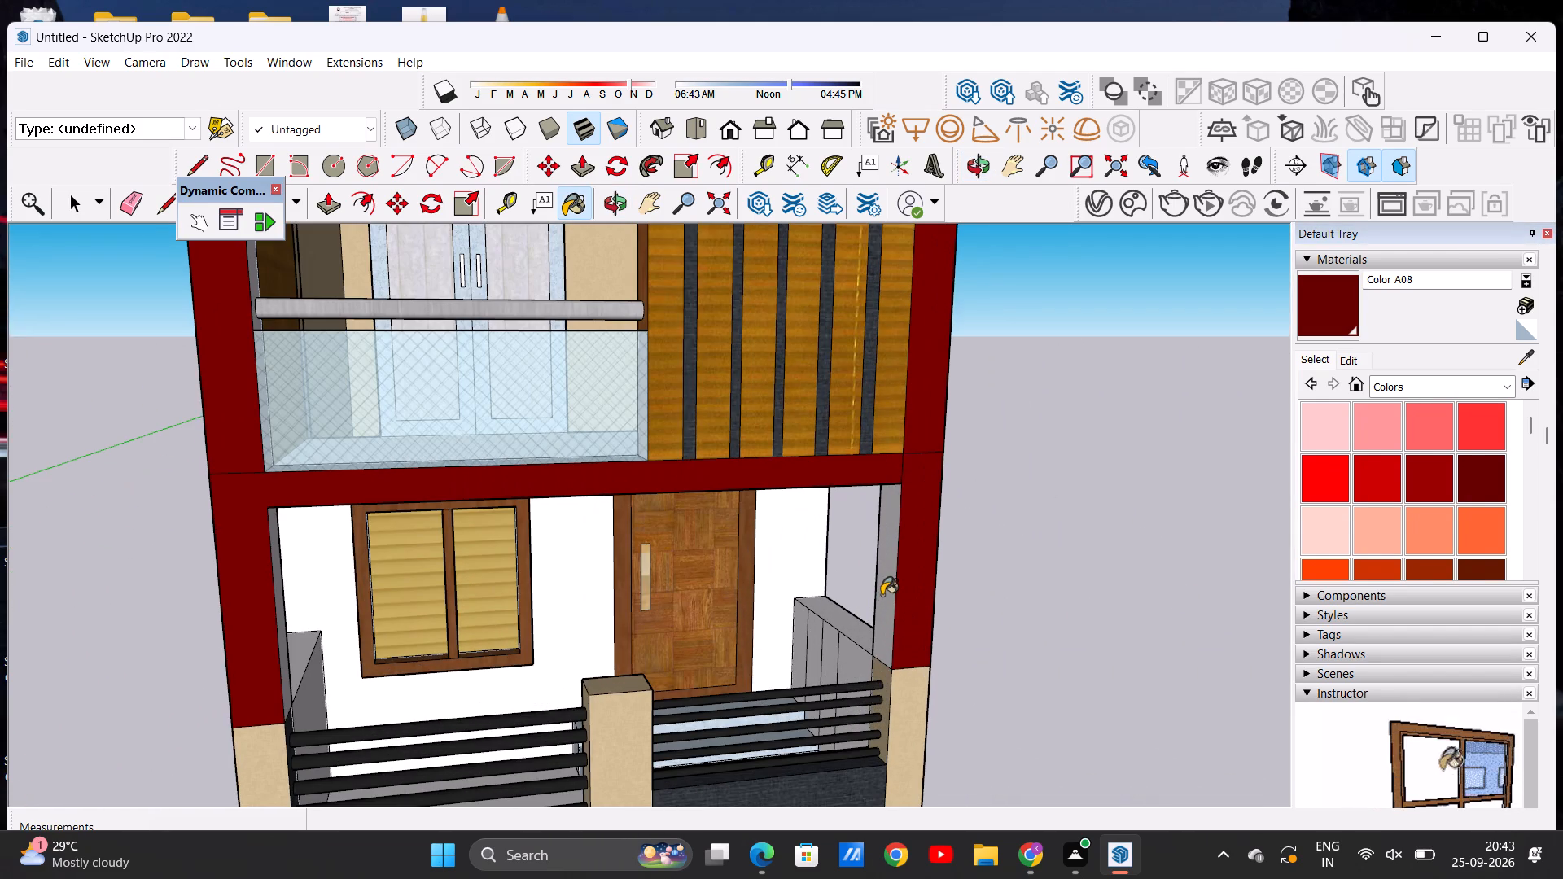
{"action": "left_click", "coordinate": [882, 595]}
Paint the inner face of the window-side corner pillar's ground-floor section with Color A08.
{"action": "scroll", "coordinate": [903, 570], "scroll_direction": "down", "scroll_amount": 6}
{"action": "middle_click_drag", "start_coordinate": [748, 595], "coordinate": [454, 576]}
{"action": "scroll", "coordinate": [519, 555], "scroll_direction": "up", "scroll_amount": 6}
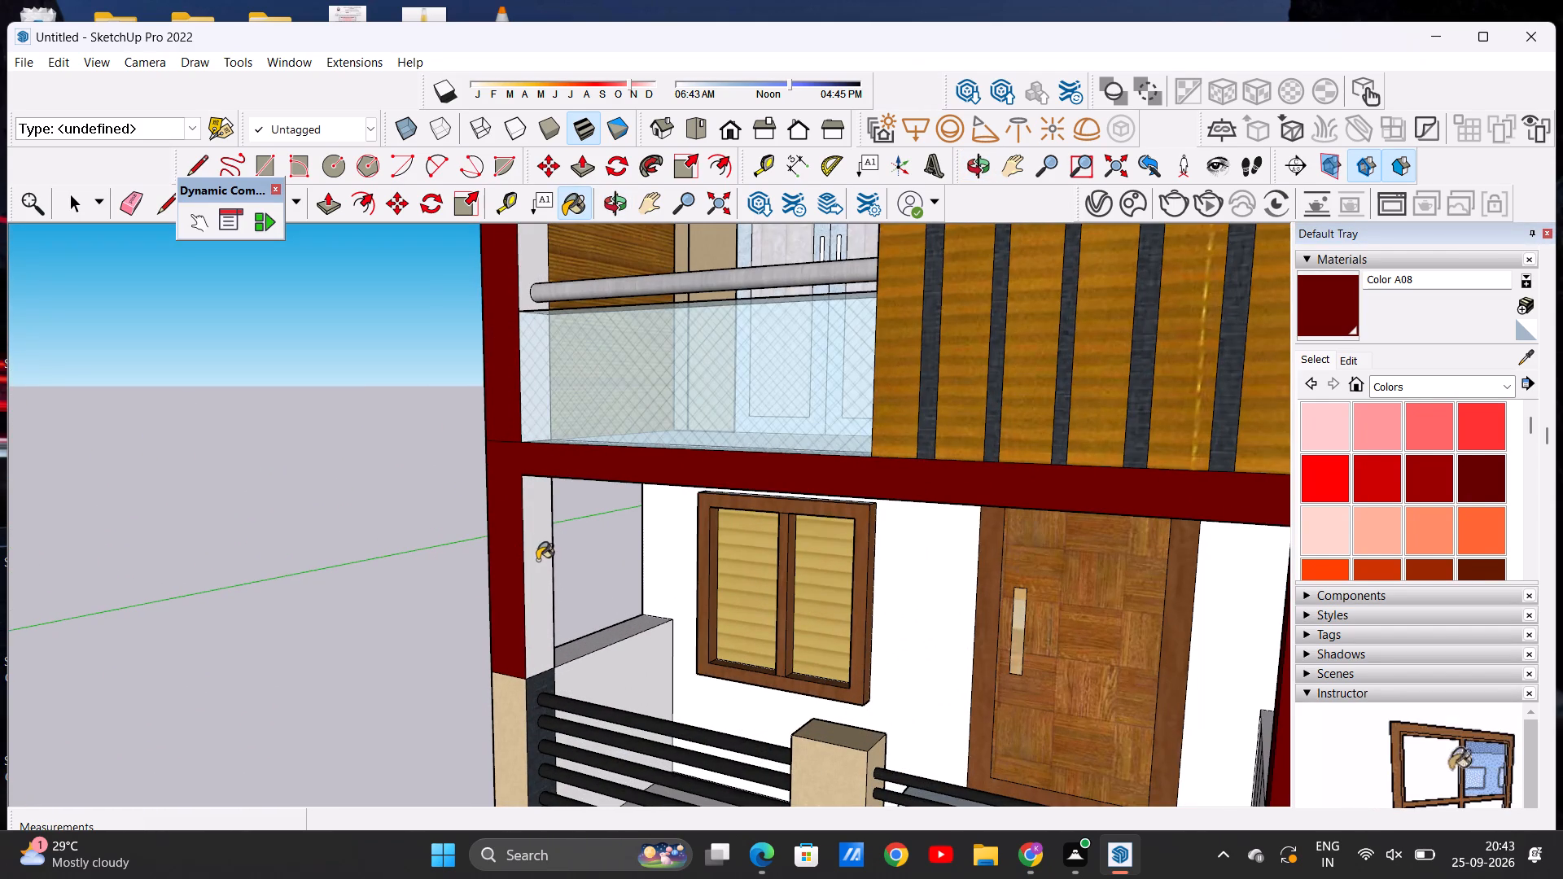
{"action": "left_click", "coordinate": [538, 561]}
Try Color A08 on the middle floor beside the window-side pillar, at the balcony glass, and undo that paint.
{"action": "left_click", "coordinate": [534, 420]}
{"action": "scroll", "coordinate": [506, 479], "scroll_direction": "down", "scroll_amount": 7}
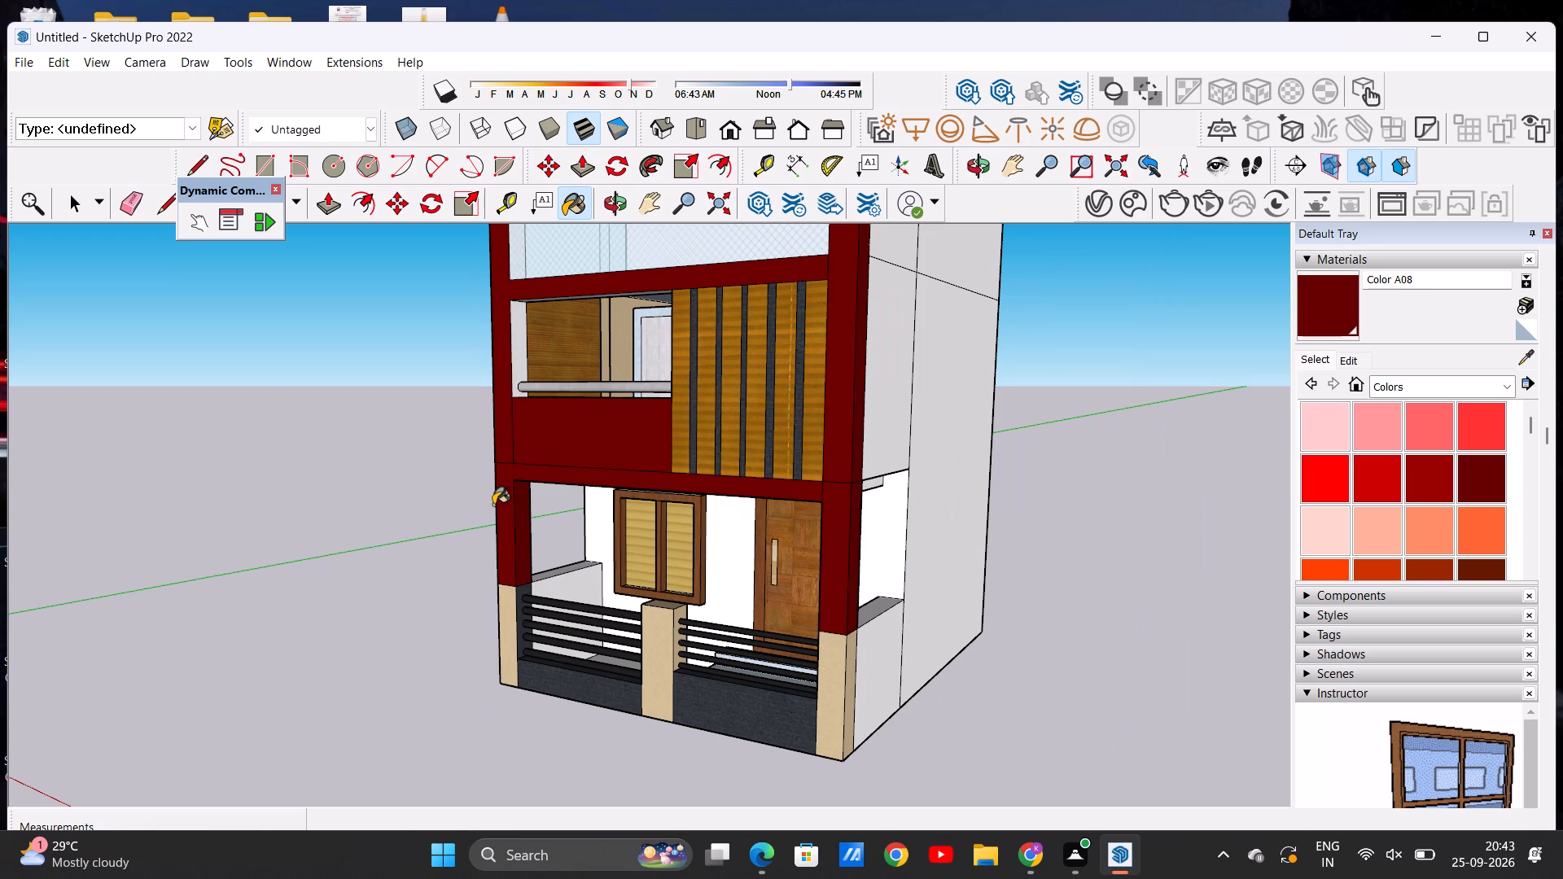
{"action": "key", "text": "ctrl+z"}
Paint the back face of the window-side corner pillar's ground-floor section with Color A08.
{"action": "middle_click_drag", "start_coordinate": [497, 506], "coordinate": [580, 566]}
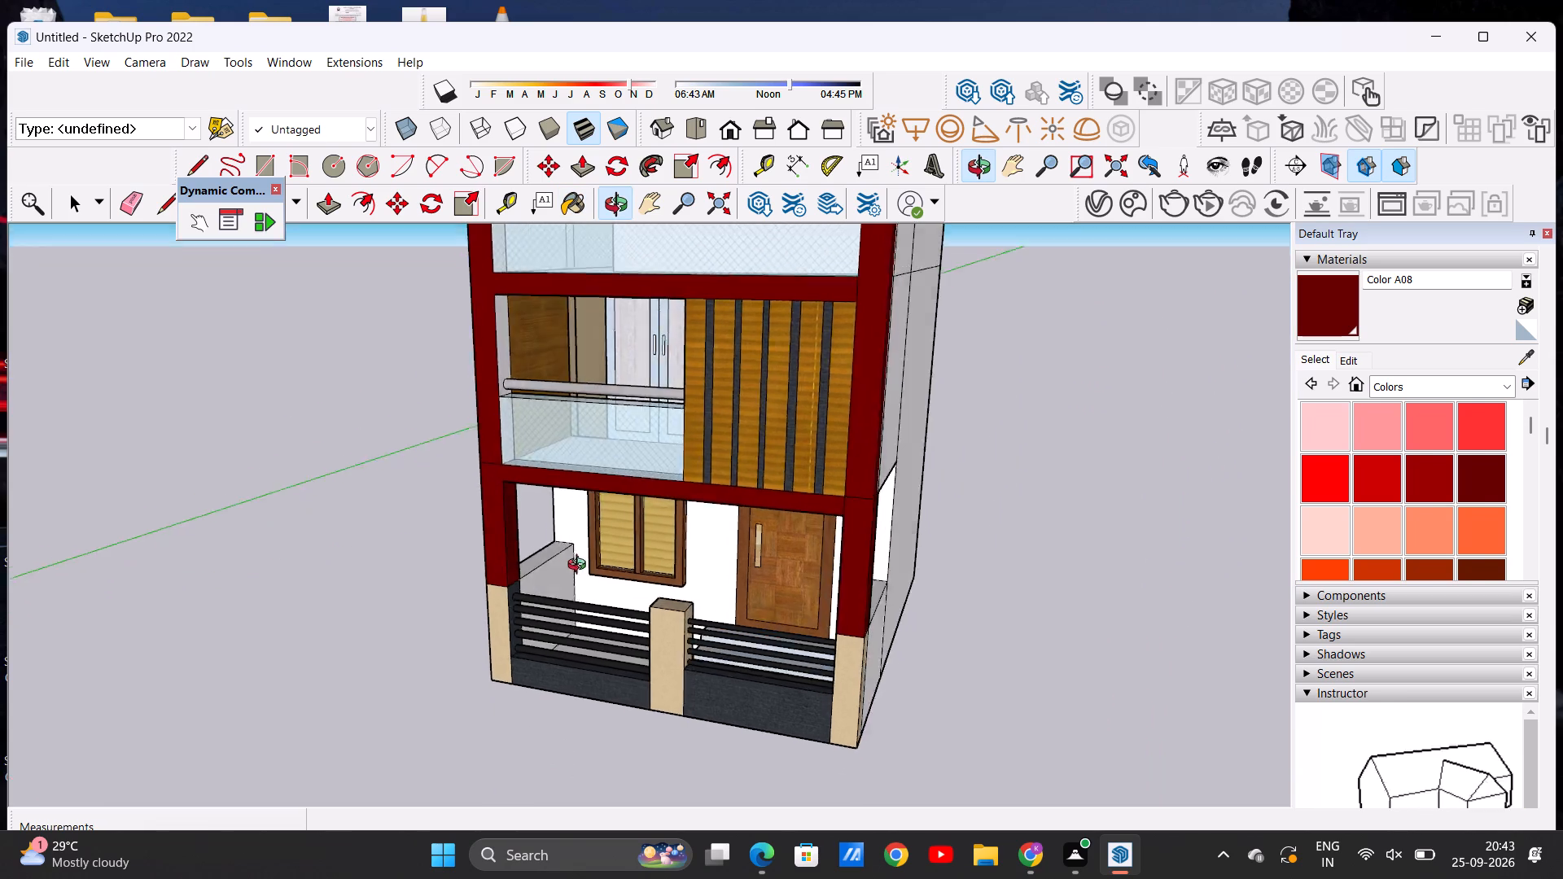
{"action": "middle_click_drag", "start_coordinate": [580, 566], "coordinate": [928, 517]}
{"action": "middle_click_drag", "start_coordinate": [292, 566], "coordinate": [794, 590]}
{"action": "scroll", "coordinate": [786, 578], "scroll_direction": "up", "scroll_amount": 4}
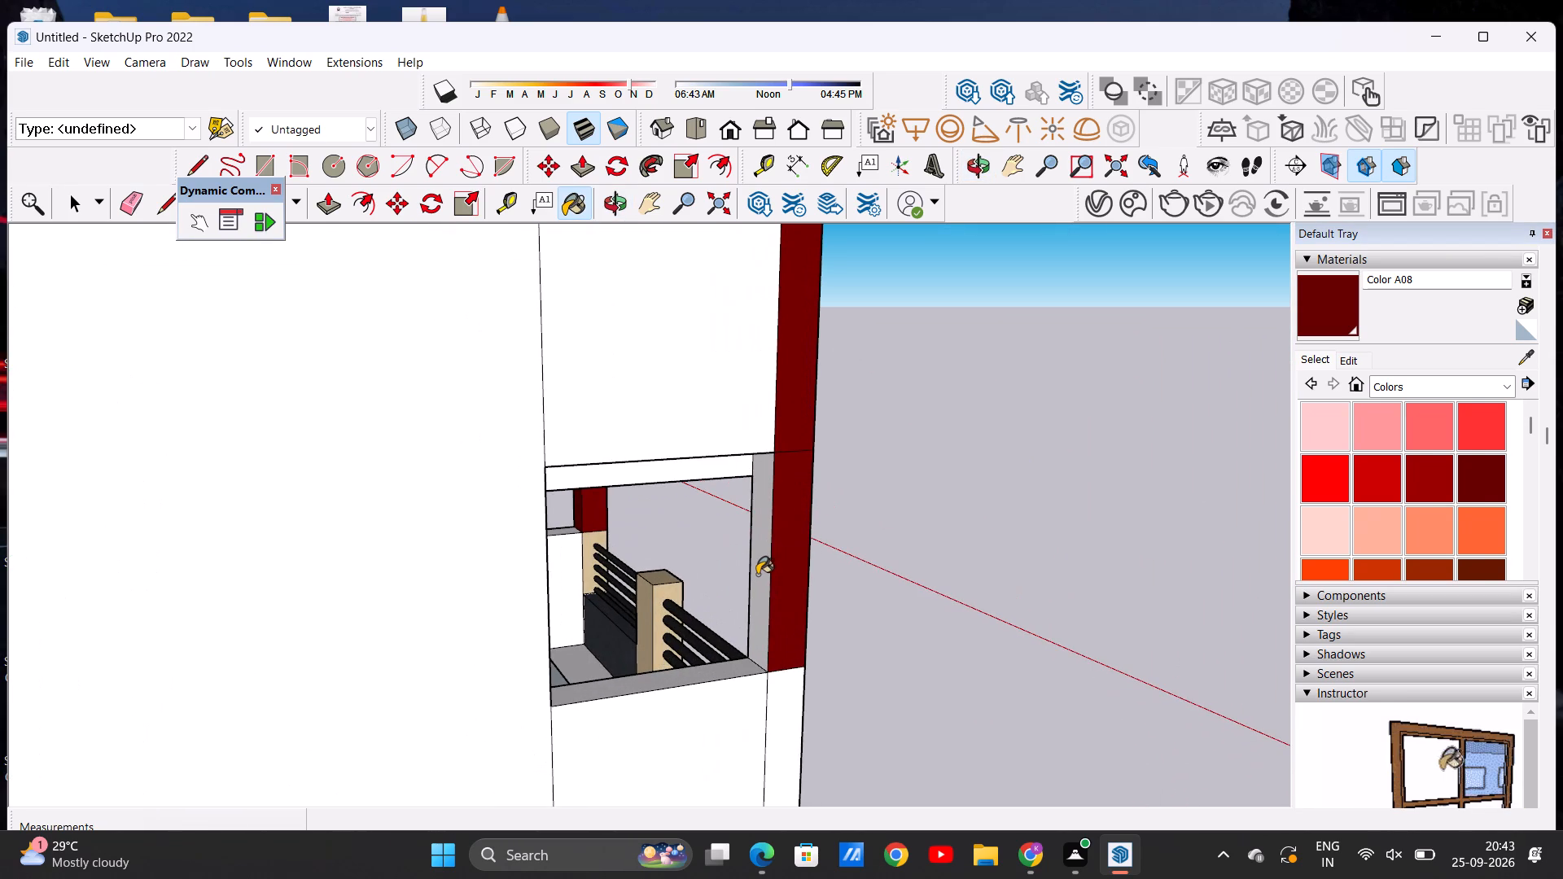
{"action": "left_click", "coordinate": [757, 575]}
Paint the five panels of the house's door-side outer wall, including the low wall below the opening, with Color B02.
{"action": "scroll", "coordinate": [768, 558], "scroll_direction": "down", "scroll_amount": 5}
{"action": "middle_click_drag", "start_coordinate": [887, 554], "coordinate": [243, 503]}
{"action": "scroll", "coordinate": [267, 526], "scroll_direction": "down", "scroll_amount": 8}
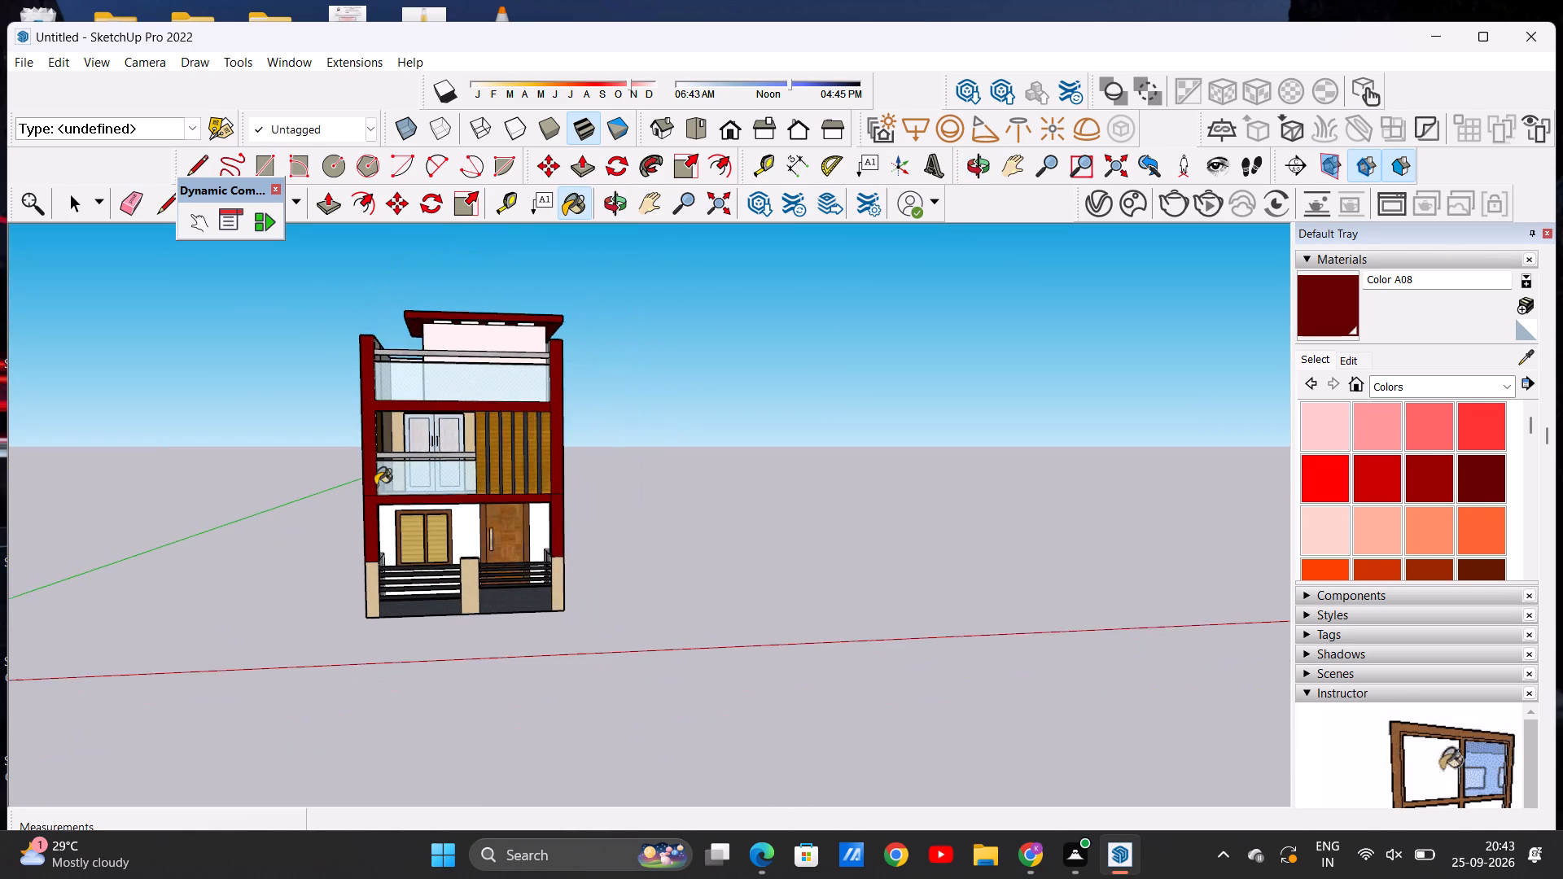
{"action": "middle_click_drag", "start_coordinate": [399, 470], "coordinate": [393, 487]}
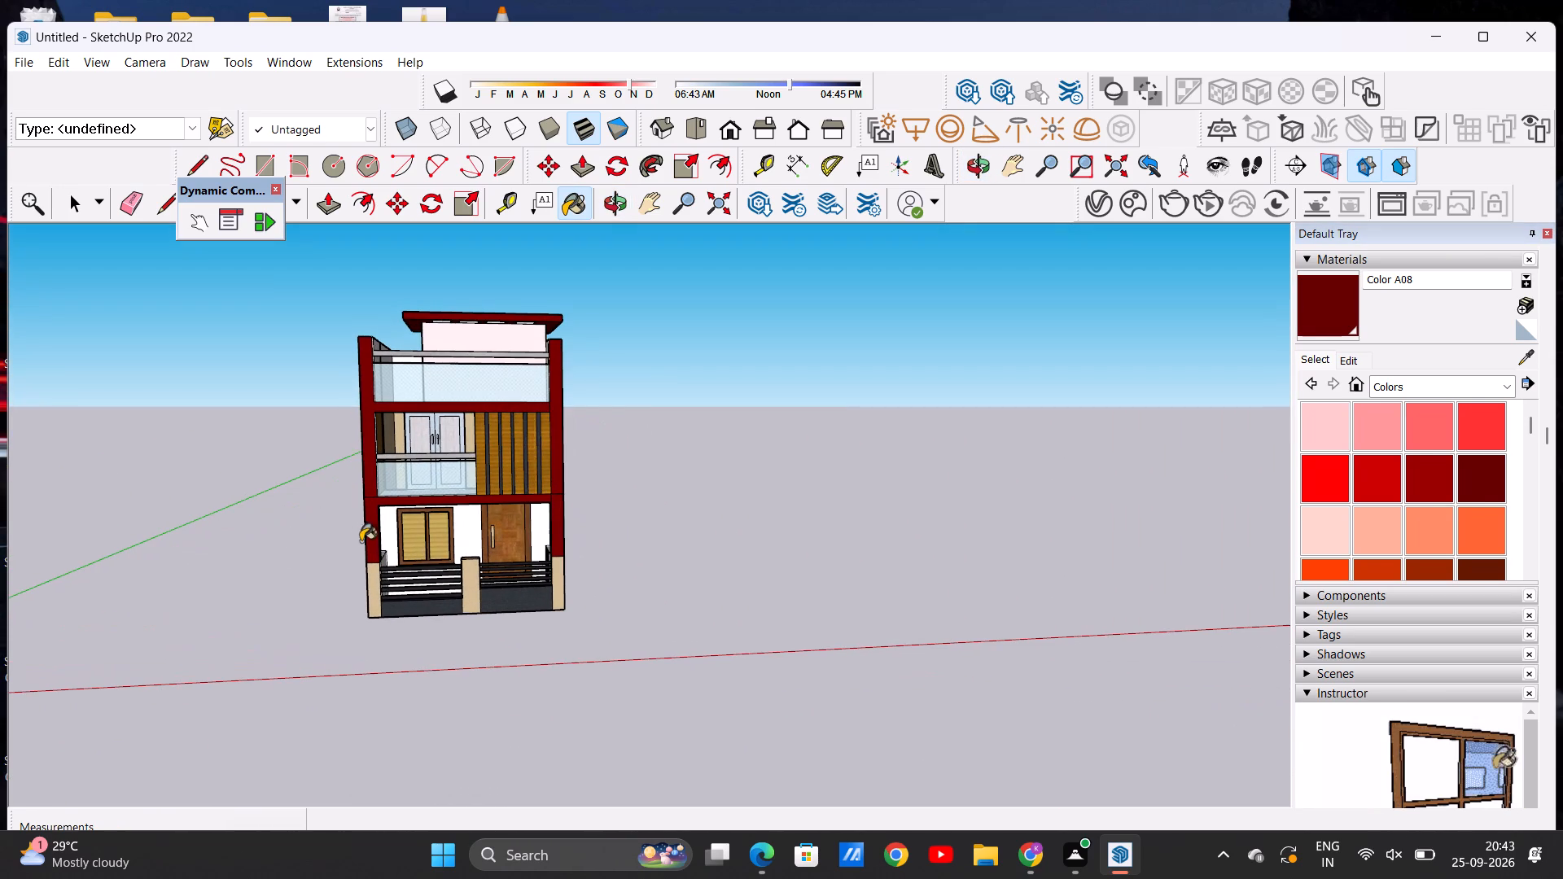
{"action": "left_click", "coordinate": [1383, 427]}
{"action": "left_click", "coordinate": [1373, 532]}
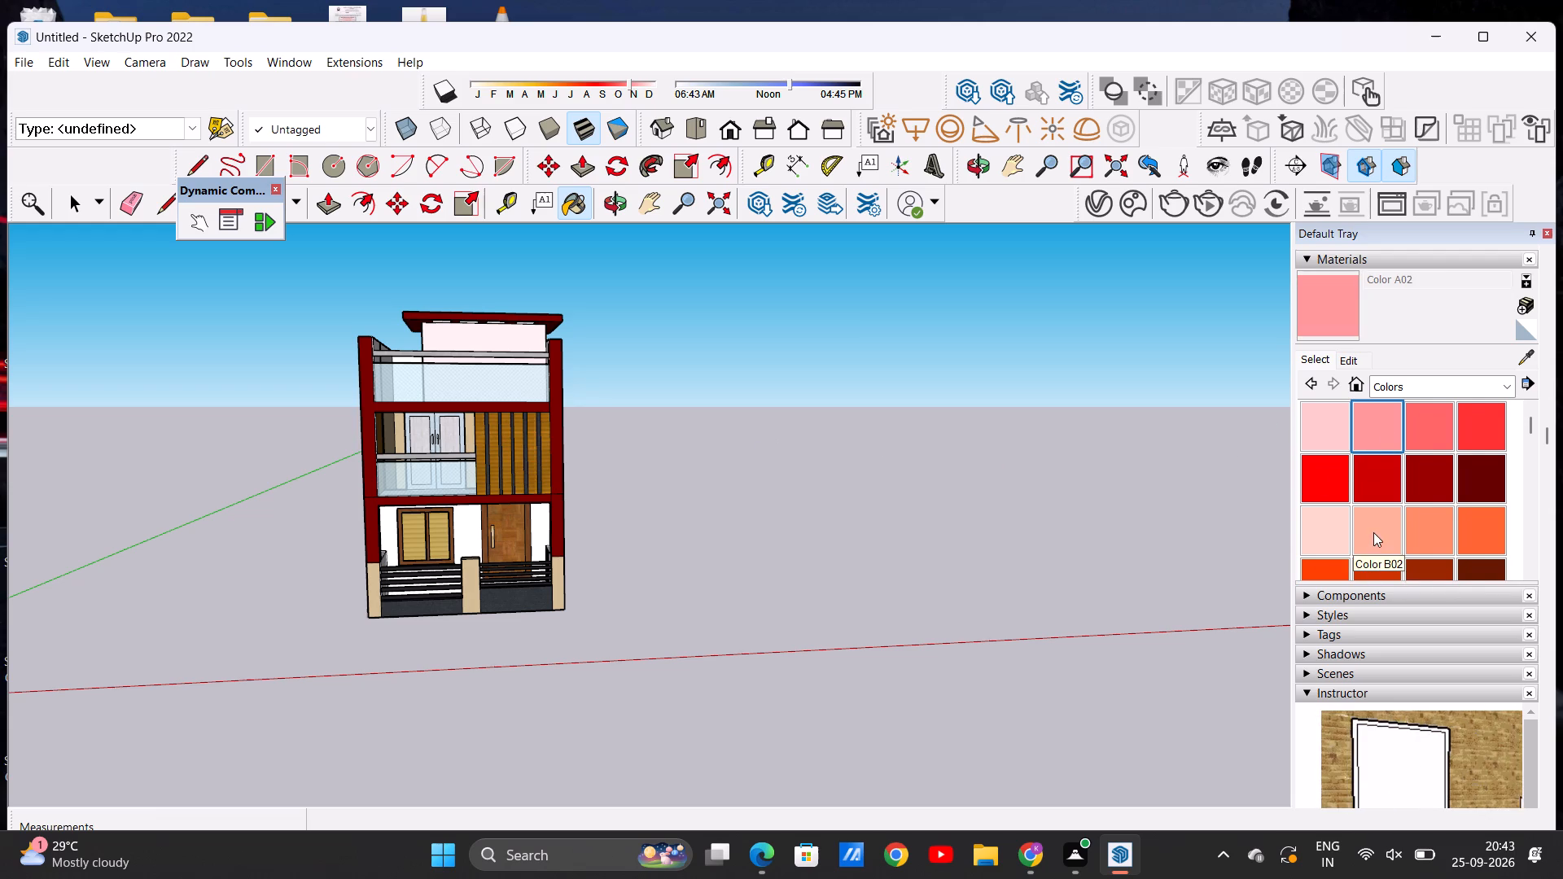
{"action": "middle_click_drag", "start_coordinate": [1156, 531], "coordinate": [387, 579]}
{"action": "scroll", "coordinate": [620, 465], "scroll_direction": "up", "scroll_amount": 4}
{"action": "left_click", "coordinate": [765, 323]}
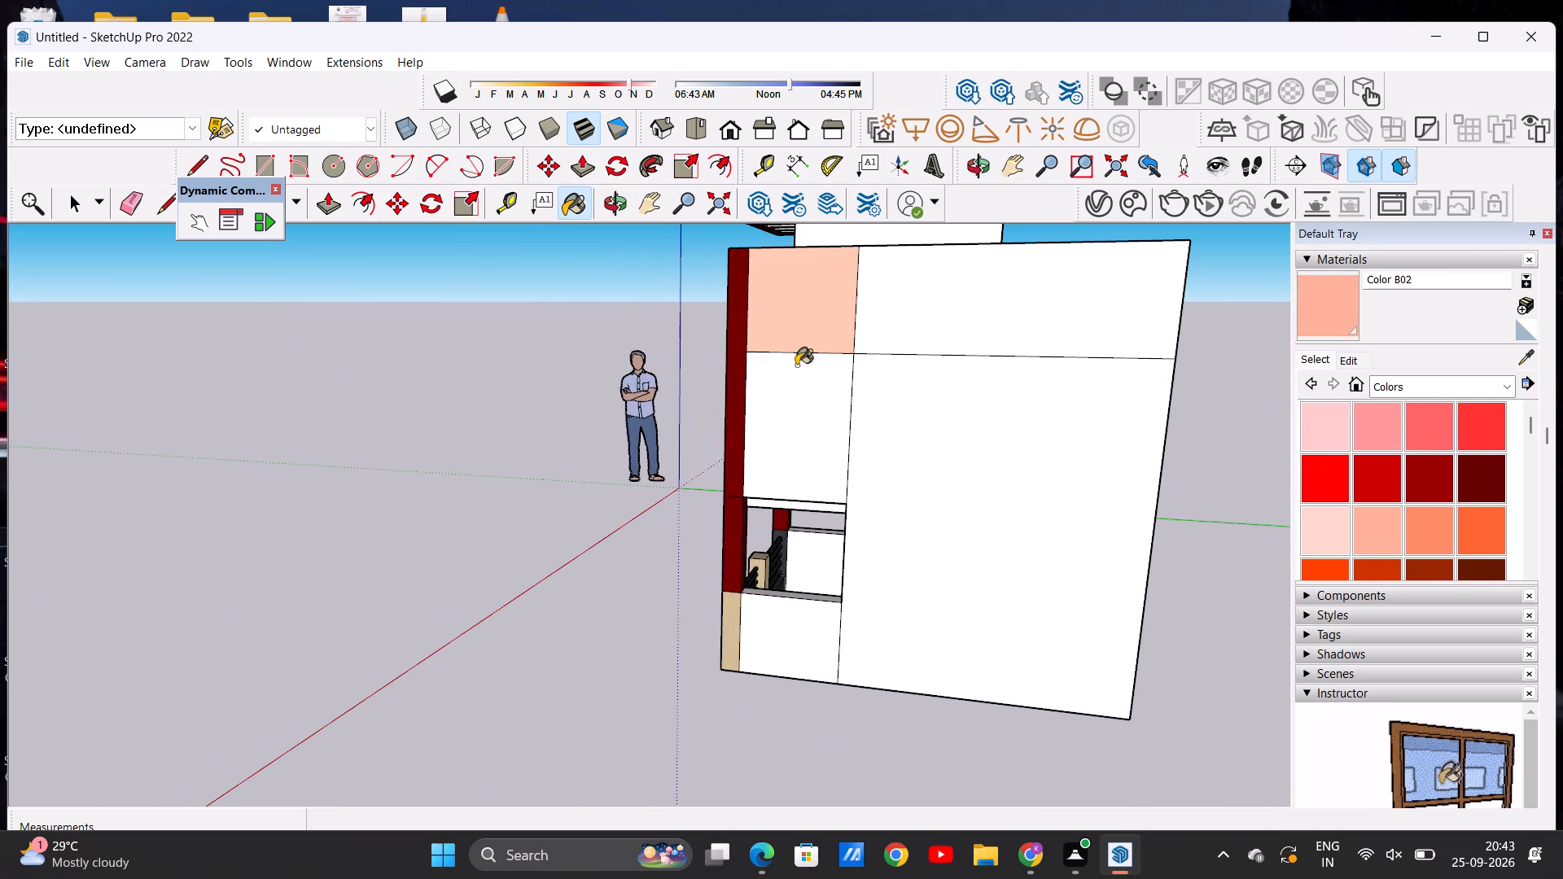
{"action": "left_click", "coordinate": [803, 415]}
{"action": "left_click", "coordinate": [968, 307]}
{"action": "left_click", "coordinate": [970, 436]}
{"action": "left_click", "coordinate": [804, 640]}
Paint the outer wall panels on the house's window side, above and behind the ground-floor opening, with Color B02.
{"action": "scroll", "coordinate": [968, 471], "scroll_direction": "down", "scroll_amount": 7}
{"action": "middle_click_drag", "start_coordinate": [663, 543], "coordinate": [1085, 523]}
{"action": "middle_click_drag", "start_coordinate": [498, 440], "coordinate": [952, 519]}
{"action": "scroll", "coordinate": [381, 432], "scroll_direction": "up", "scroll_amount": 4}
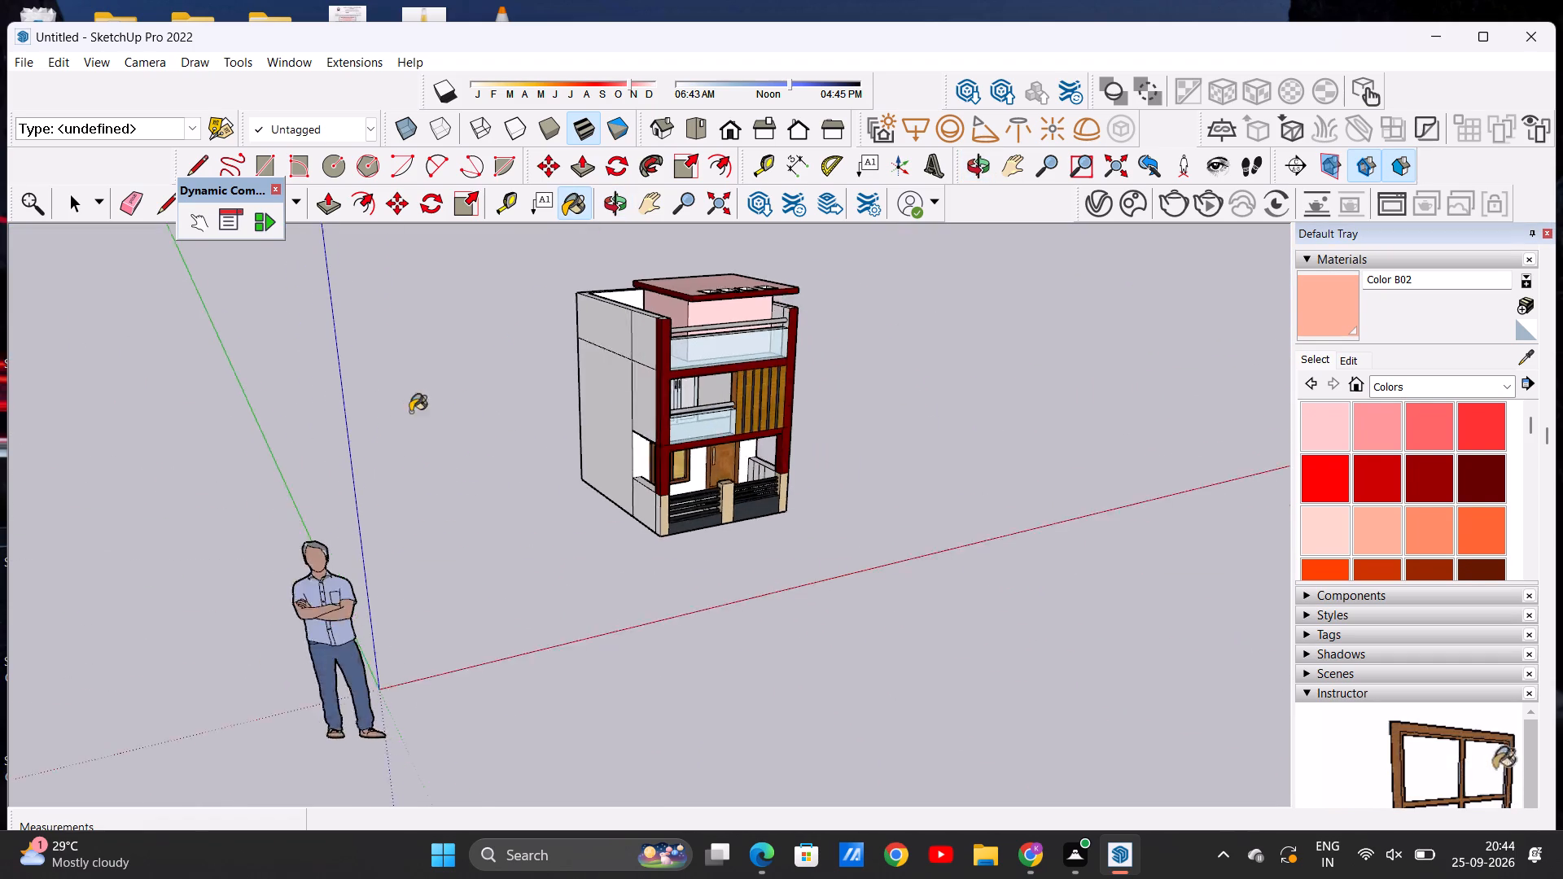
{"action": "scroll", "coordinate": [410, 412], "scroll_direction": "up", "scroll_amount": 1}
{"action": "left_click", "coordinate": [634, 313]}
{"action": "left_click", "coordinate": [618, 441]}
{"action": "left_click", "coordinate": [689, 345]}
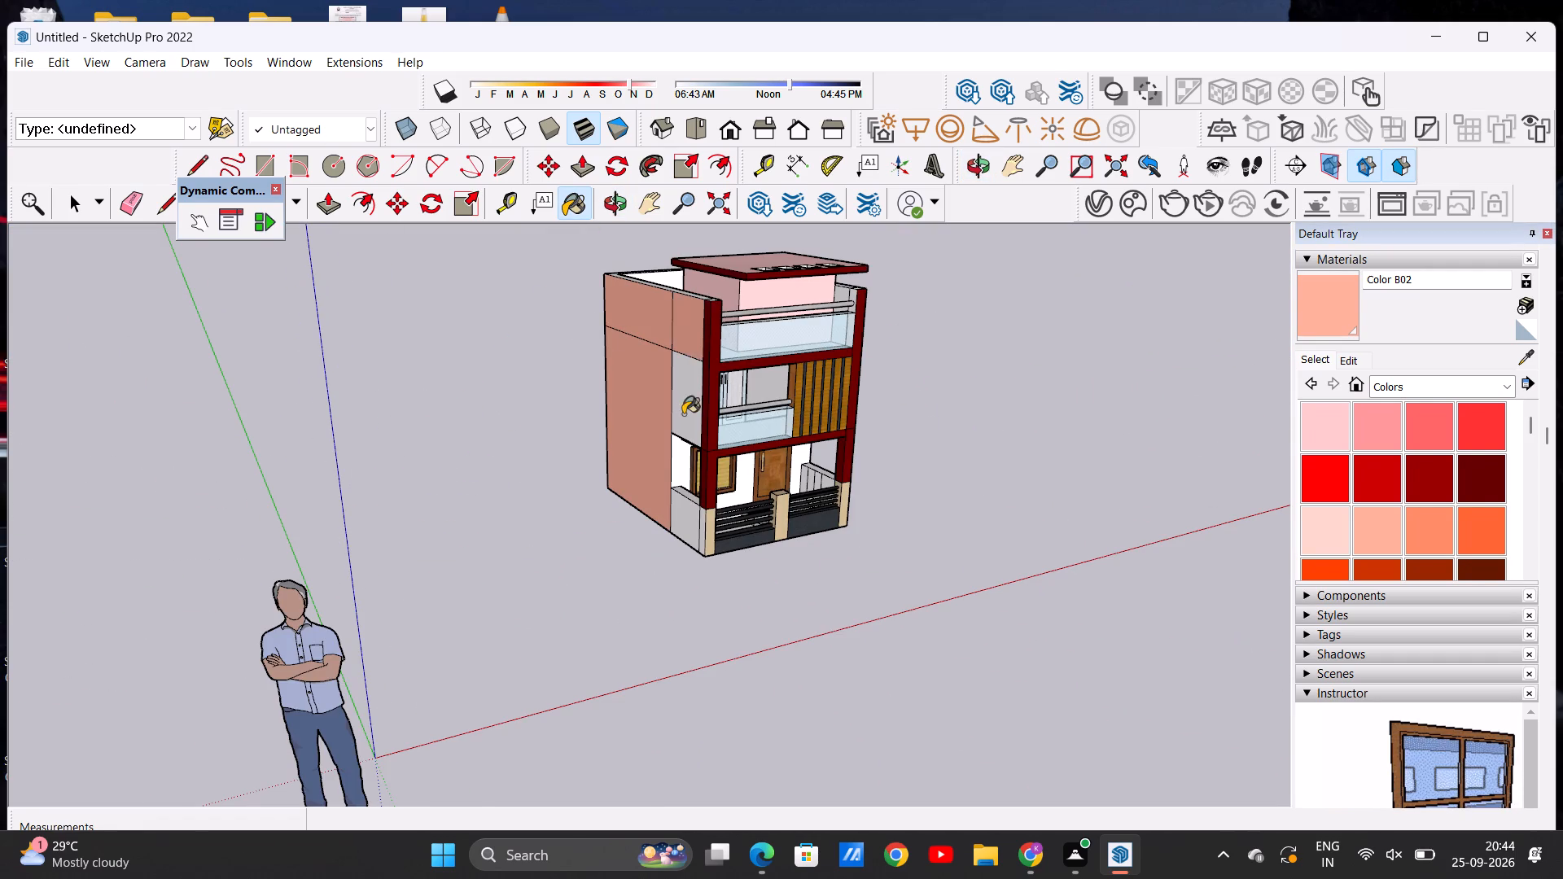
{"action": "left_click", "coordinate": [683, 414]}
Erase the dividing lines on the door-side outer wall so its panels merge into one face around the opening.
{"action": "scroll", "coordinate": [541, 348], "scroll_direction": "down", "scroll_amount": 6}
{"action": "middle_click_drag", "start_coordinate": [554, 428], "coordinate": [264, 381]}
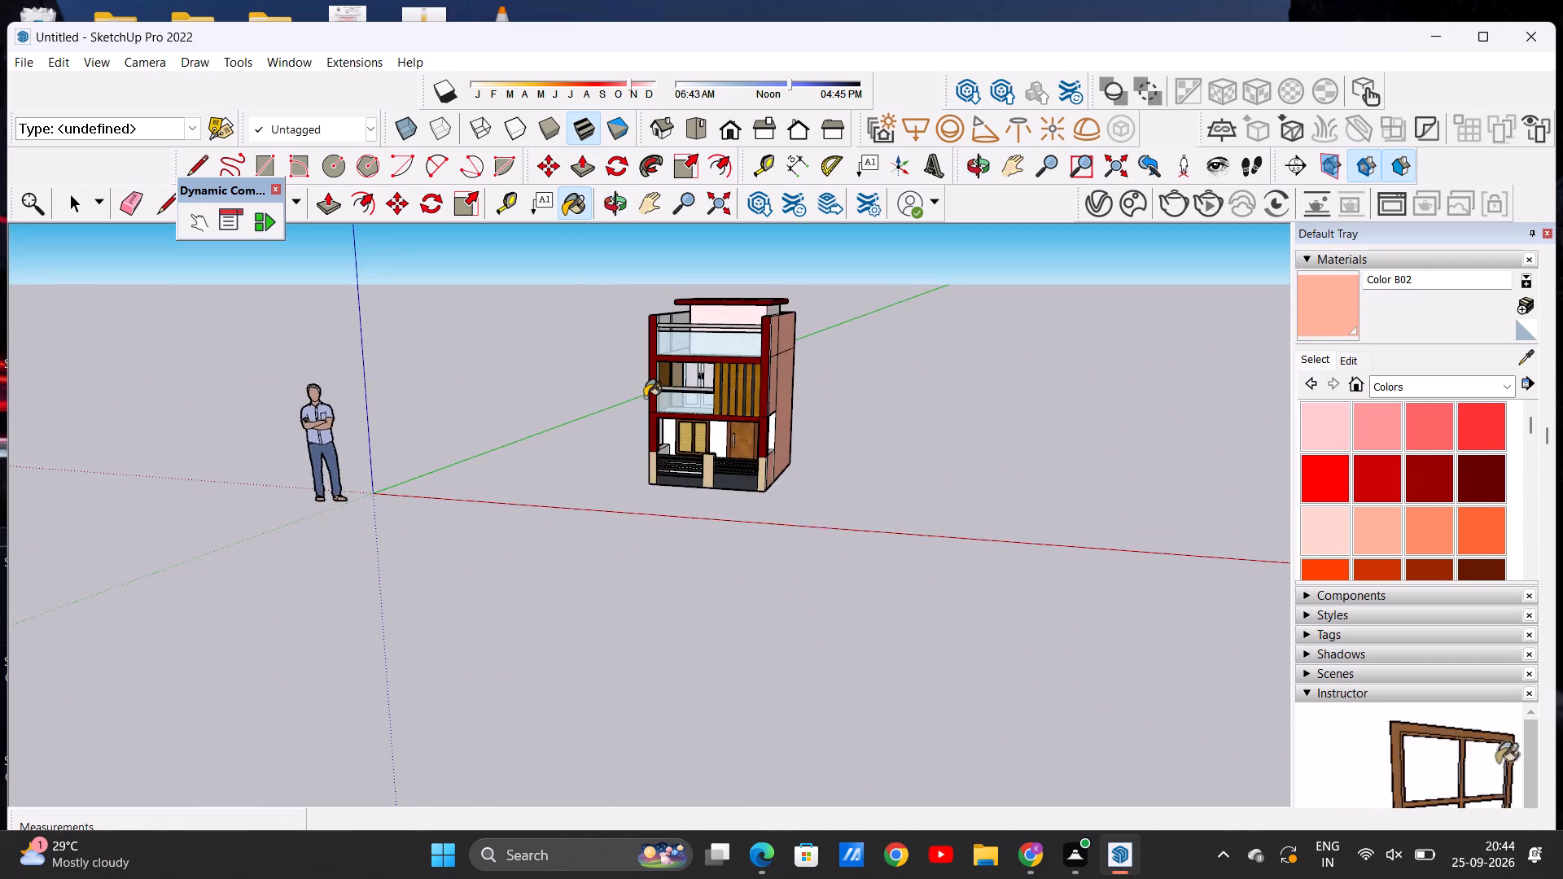
{"action": "middle_click_drag", "start_coordinate": [645, 397], "coordinate": [689, 246]}
{"action": "scroll", "coordinate": [673, 427], "scroll_direction": "up", "scroll_amount": 6}
{"action": "scroll", "coordinate": [672, 422], "scroll_direction": "down", "scroll_amount": 4}
{"action": "middle_click_drag", "start_coordinate": [690, 431], "coordinate": [702, 527]}
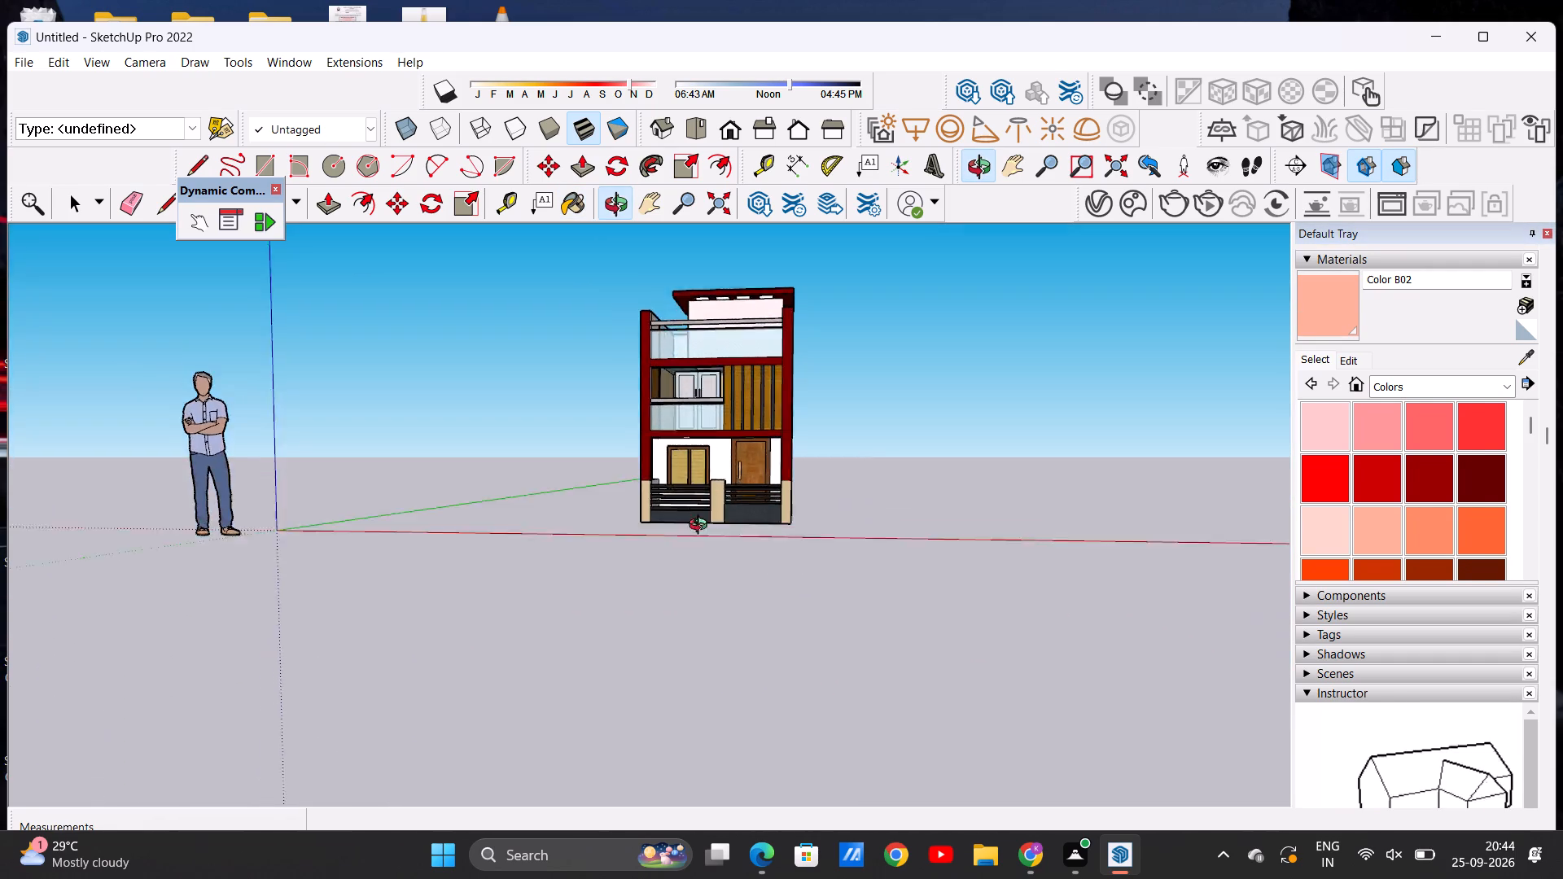
{"action": "middle_click_drag", "start_coordinate": [702, 527], "coordinate": [738, 605]}
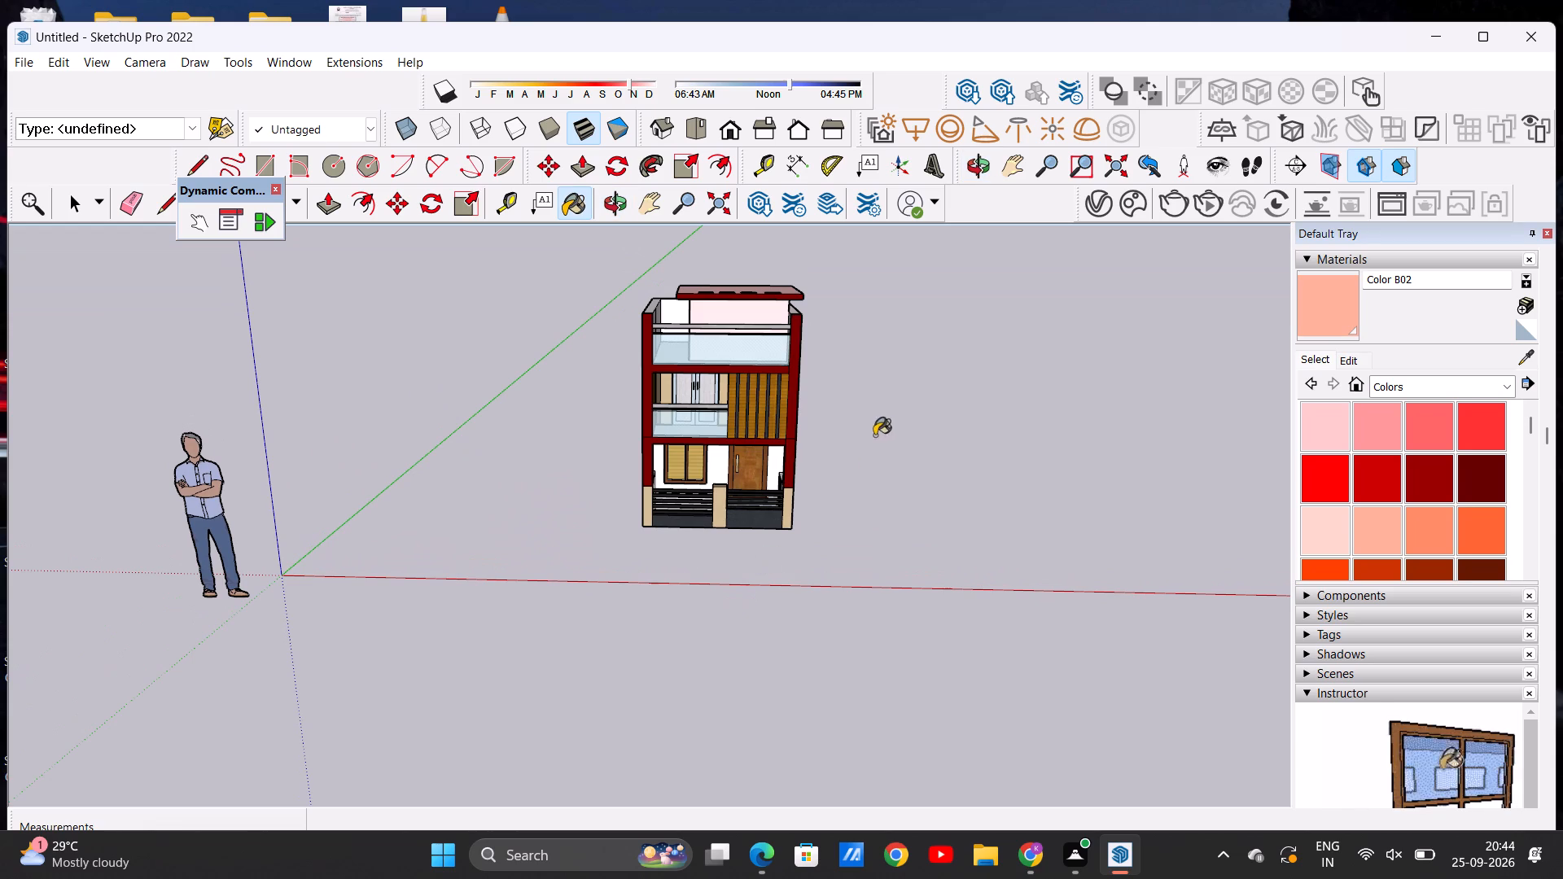
{"action": "middle_click_drag", "start_coordinate": [834, 444], "coordinate": [427, 483]}
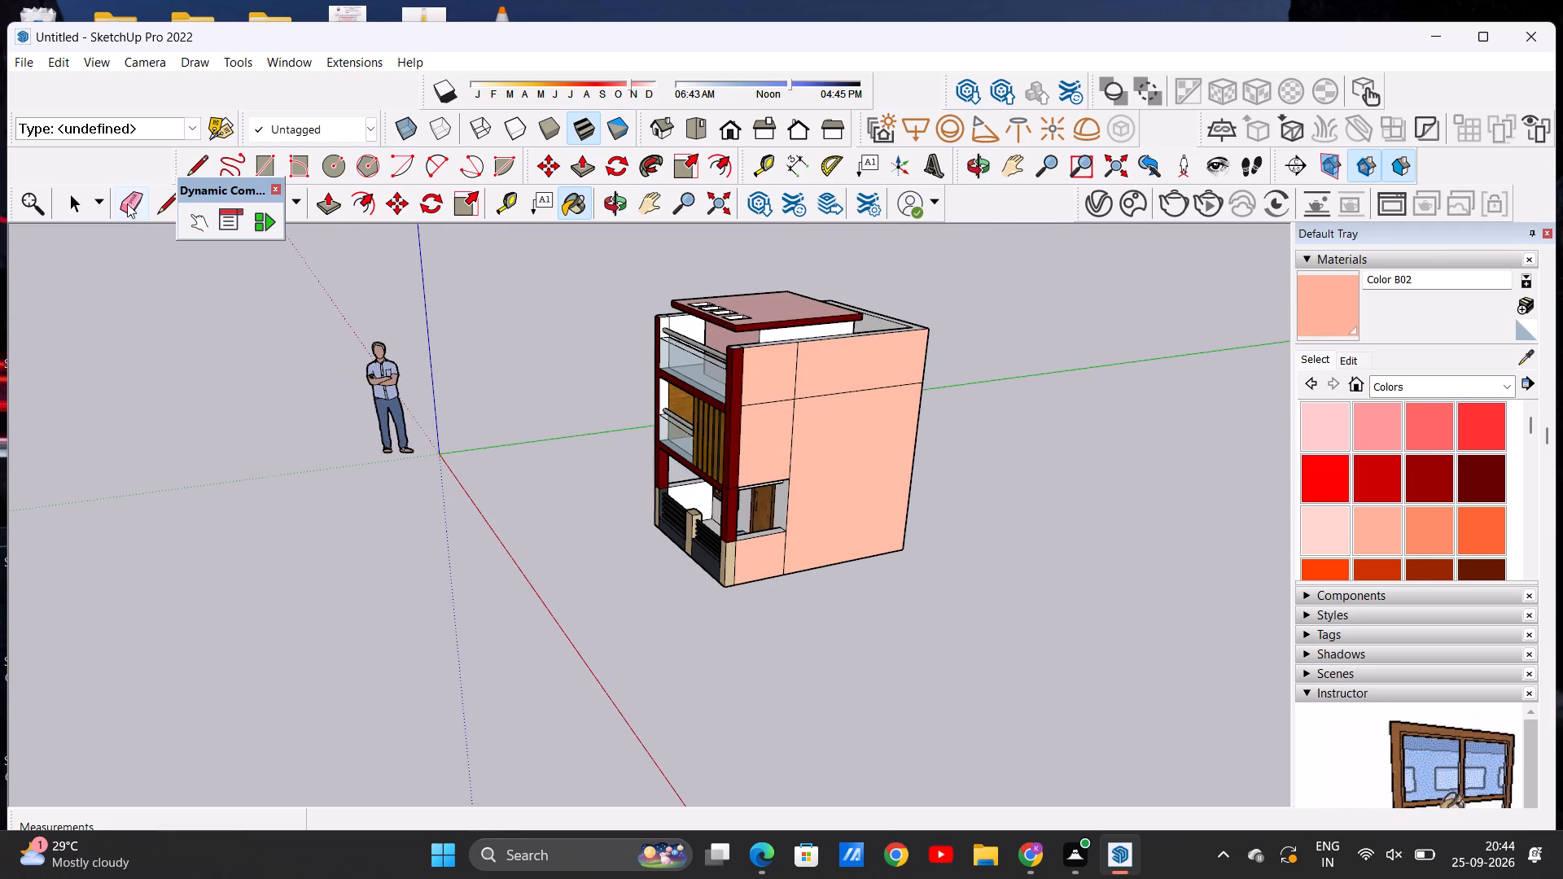
{"action": "left_click", "coordinate": [127, 203]}
{"action": "left_click_drag", "start_coordinate": [778, 367], "coordinate": [840, 419]}
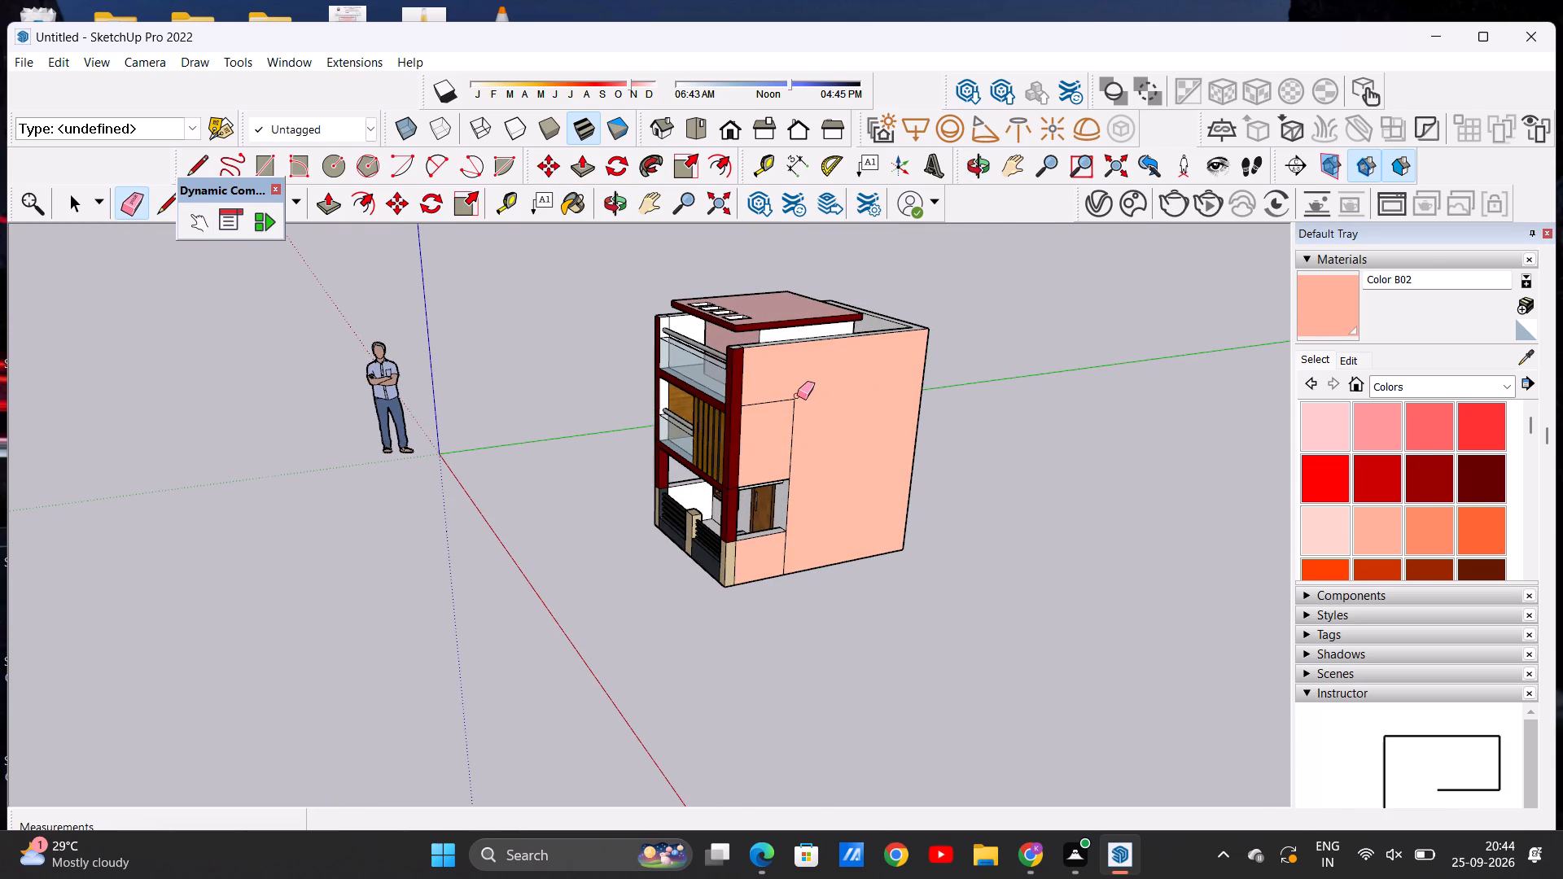
{"action": "left_click_drag", "start_coordinate": [781, 395], "coordinate": [808, 419]}
{"action": "left_click_drag", "start_coordinate": [780, 557], "coordinate": [798, 549]}
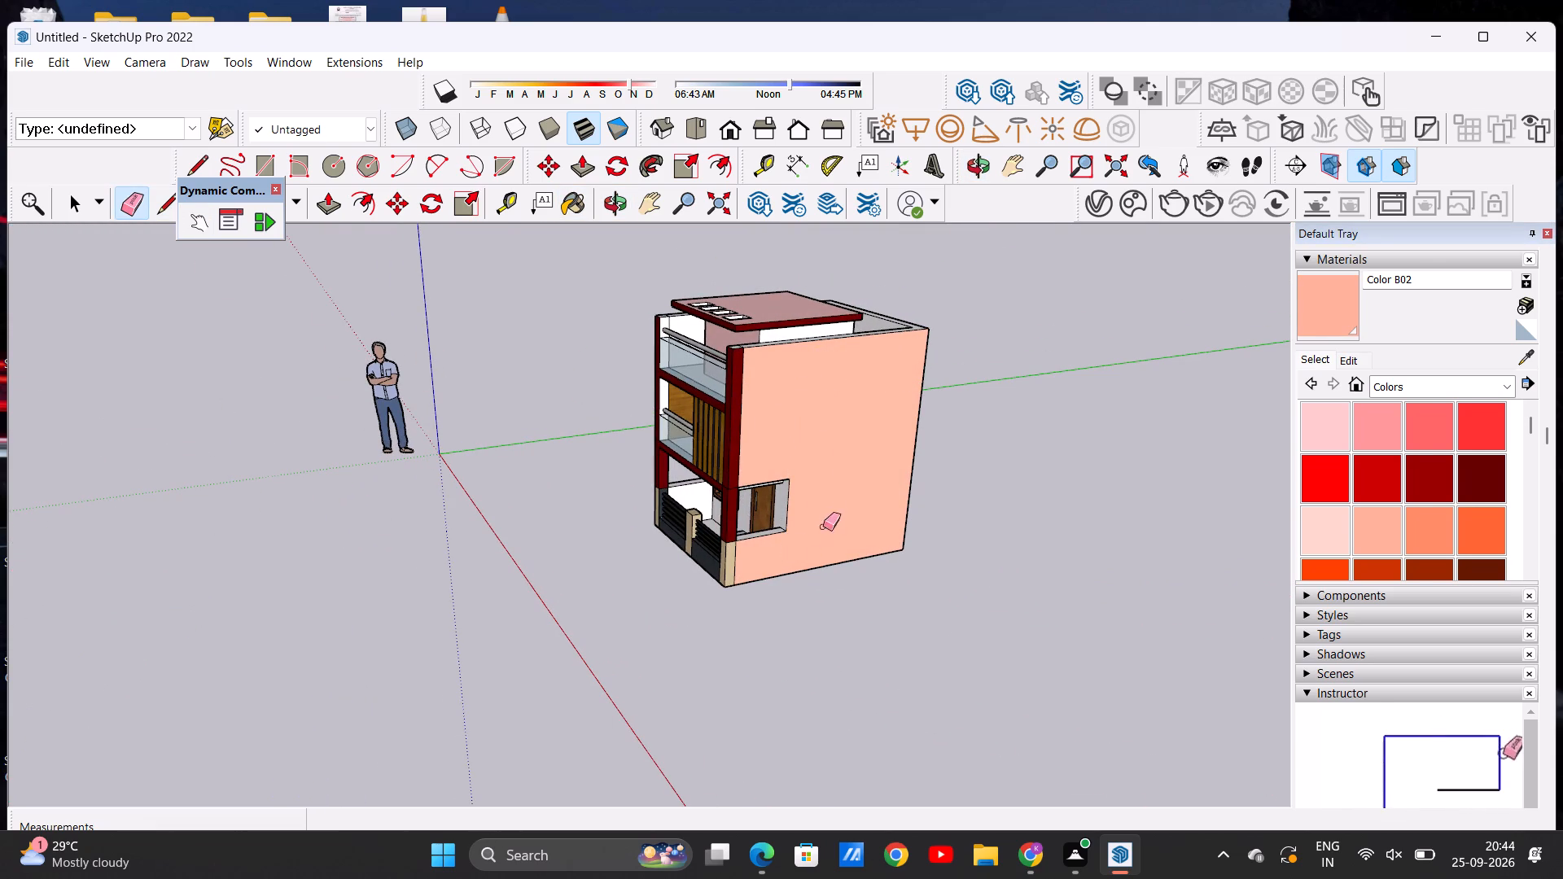
Erase the vertical and horizontal dividing lines on the upper part of the window-side outer wall.
{"action": "scroll", "coordinate": [842, 439], "scroll_direction": "down", "scroll_amount": 5}
{"action": "middle_click_drag", "start_coordinate": [706, 518], "coordinate": [1103, 443]}
{"action": "middle_click_drag", "start_coordinate": [624, 439], "coordinate": [798, 436]}
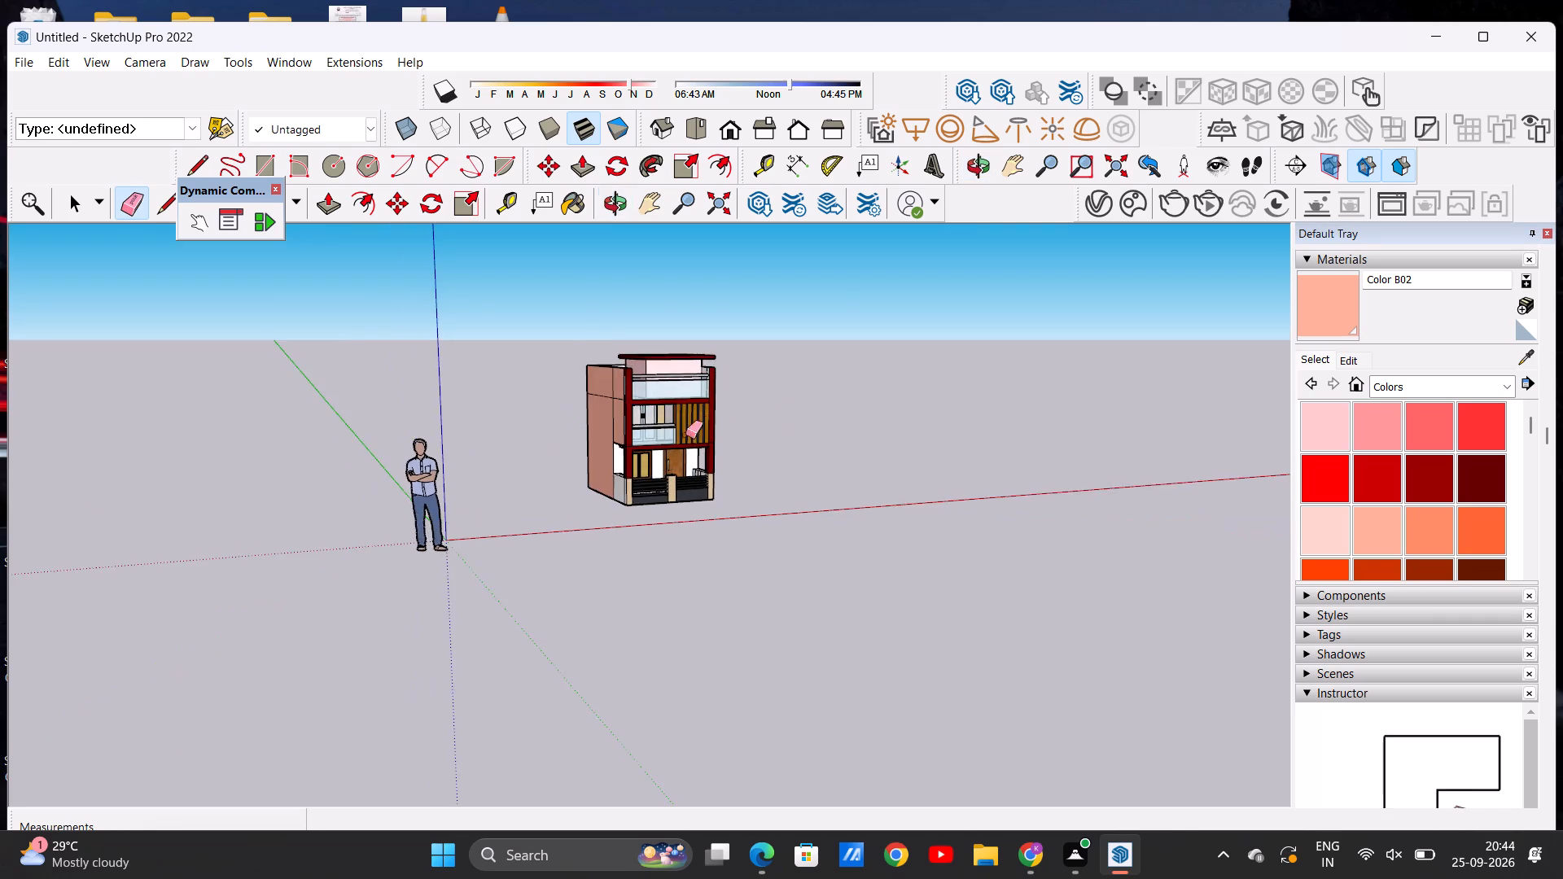
{"action": "scroll", "coordinate": [648, 426], "scroll_direction": "up", "scroll_amount": 16}
{"action": "scroll", "coordinate": [720, 461], "scroll_direction": "down", "scroll_amount": 7}
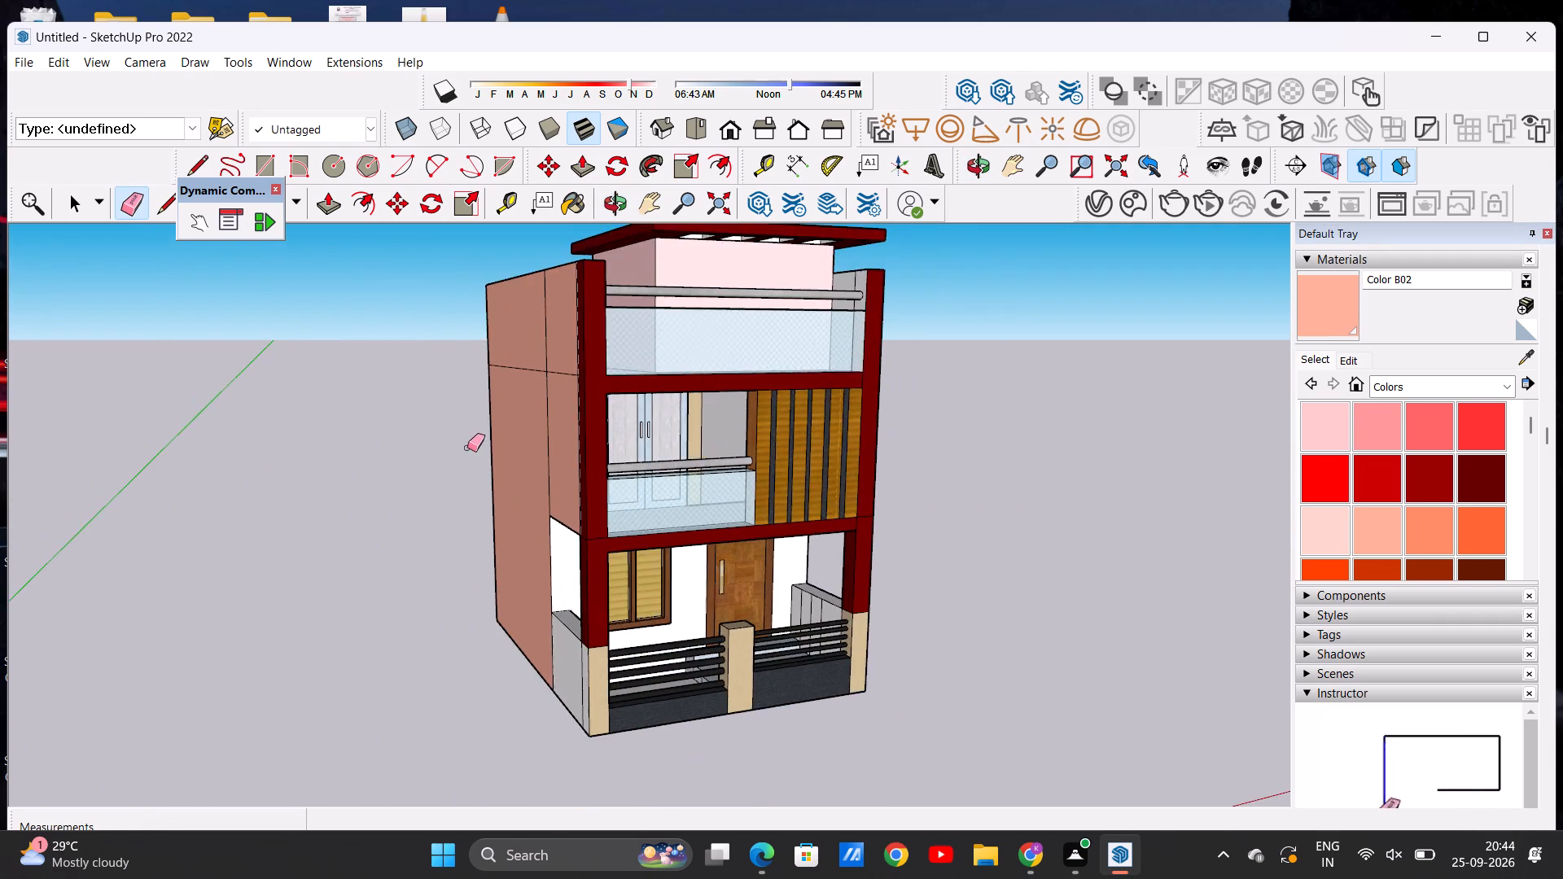
{"action": "middle_click_drag", "start_coordinate": [472, 449], "coordinate": [628, 481]}
{"action": "left_click_drag", "start_coordinate": [560, 346], "coordinate": [569, 395]}
{"action": "left_click_drag", "start_coordinate": [554, 324], "coordinate": [499, 388]}
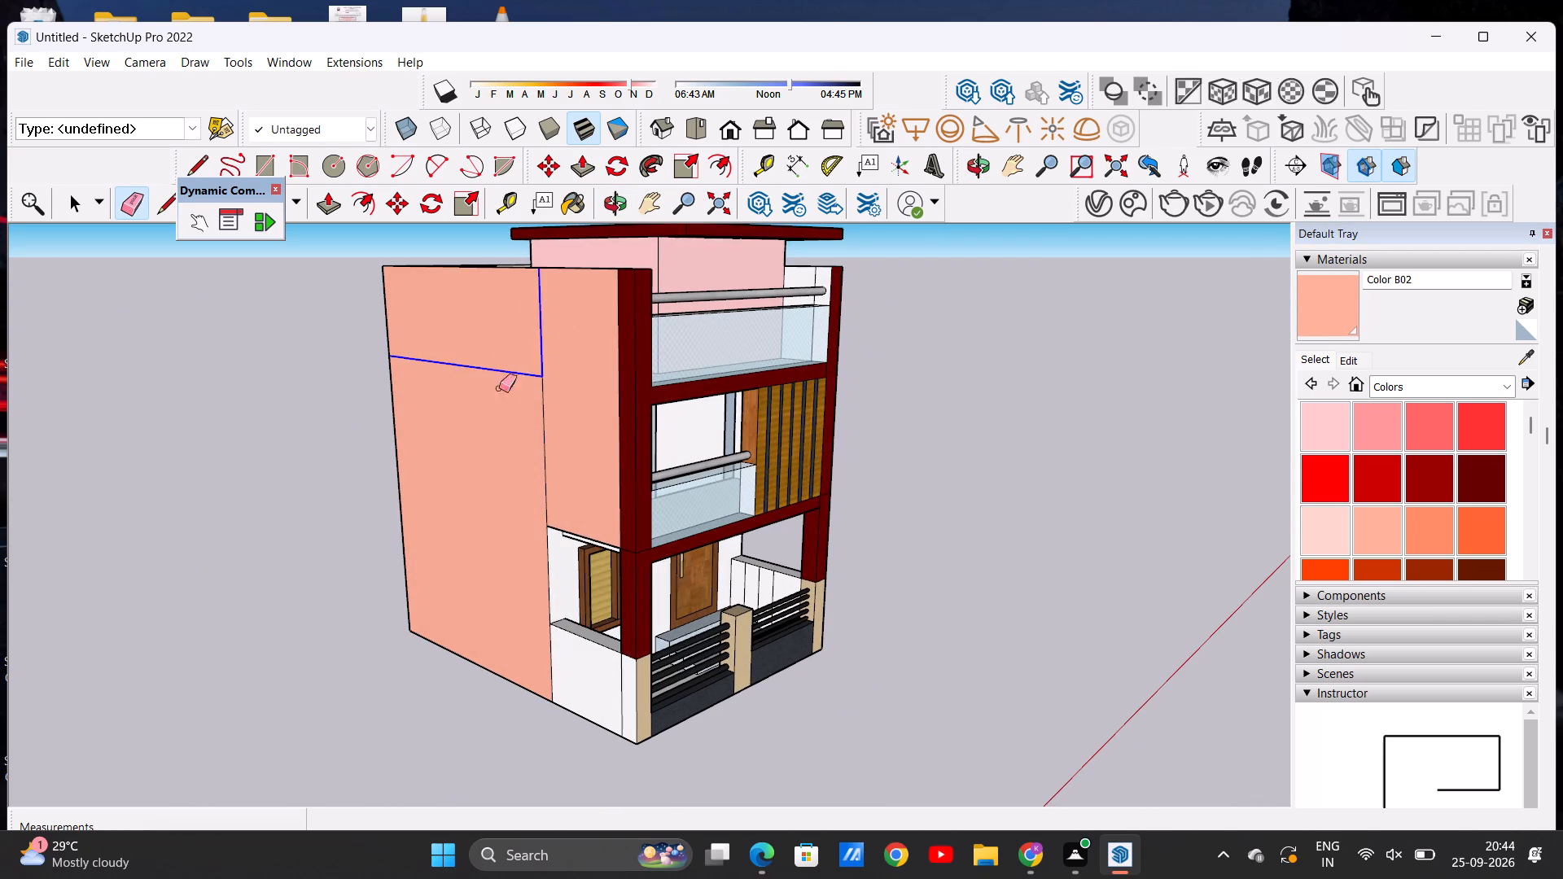
{"action": "left_click_drag", "start_coordinate": [499, 388], "coordinate": [506, 396]}
{"action": "left_click_drag", "start_coordinate": [525, 416], "coordinate": [567, 424]}
Erase the horizontal dividing line across the house's back wall.
{"action": "scroll", "coordinate": [530, 383], "scroll_direction": "down", "scroll_amount": 6}
{"action": "middle_click_drag", "start_coordinate": [449, 401], "coordinate": [948, 409]}
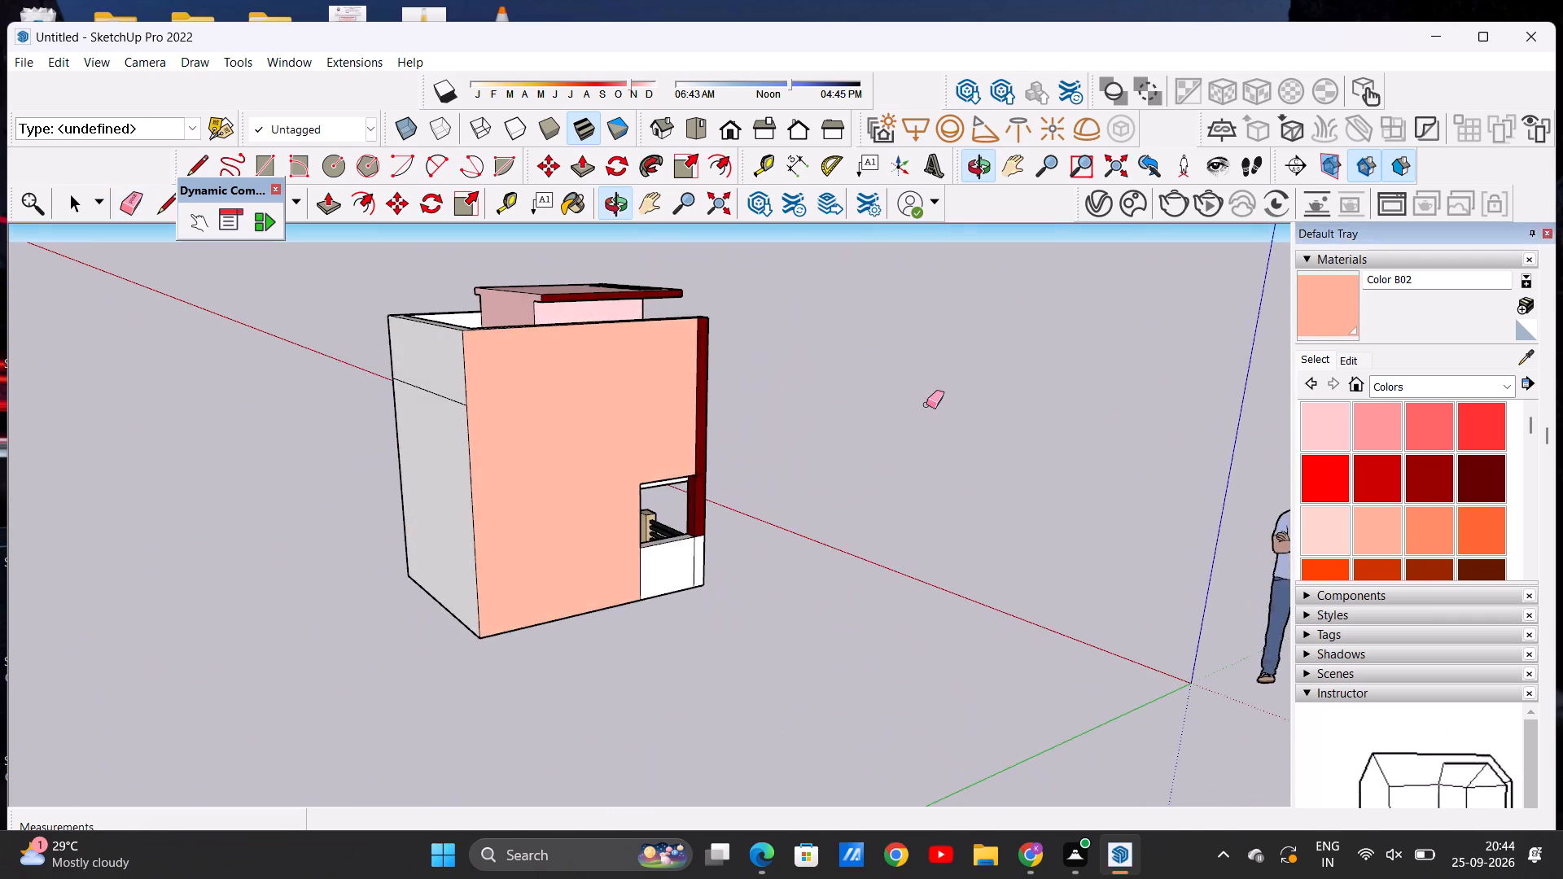
{"action": "scroll", "coordinate": [475, 417], "scroll_direction": "up", "scroll_amount": 4}
{"action": "left_click_drag", "start_coordinate": [427, 371], "coordinate": [431, 405]}
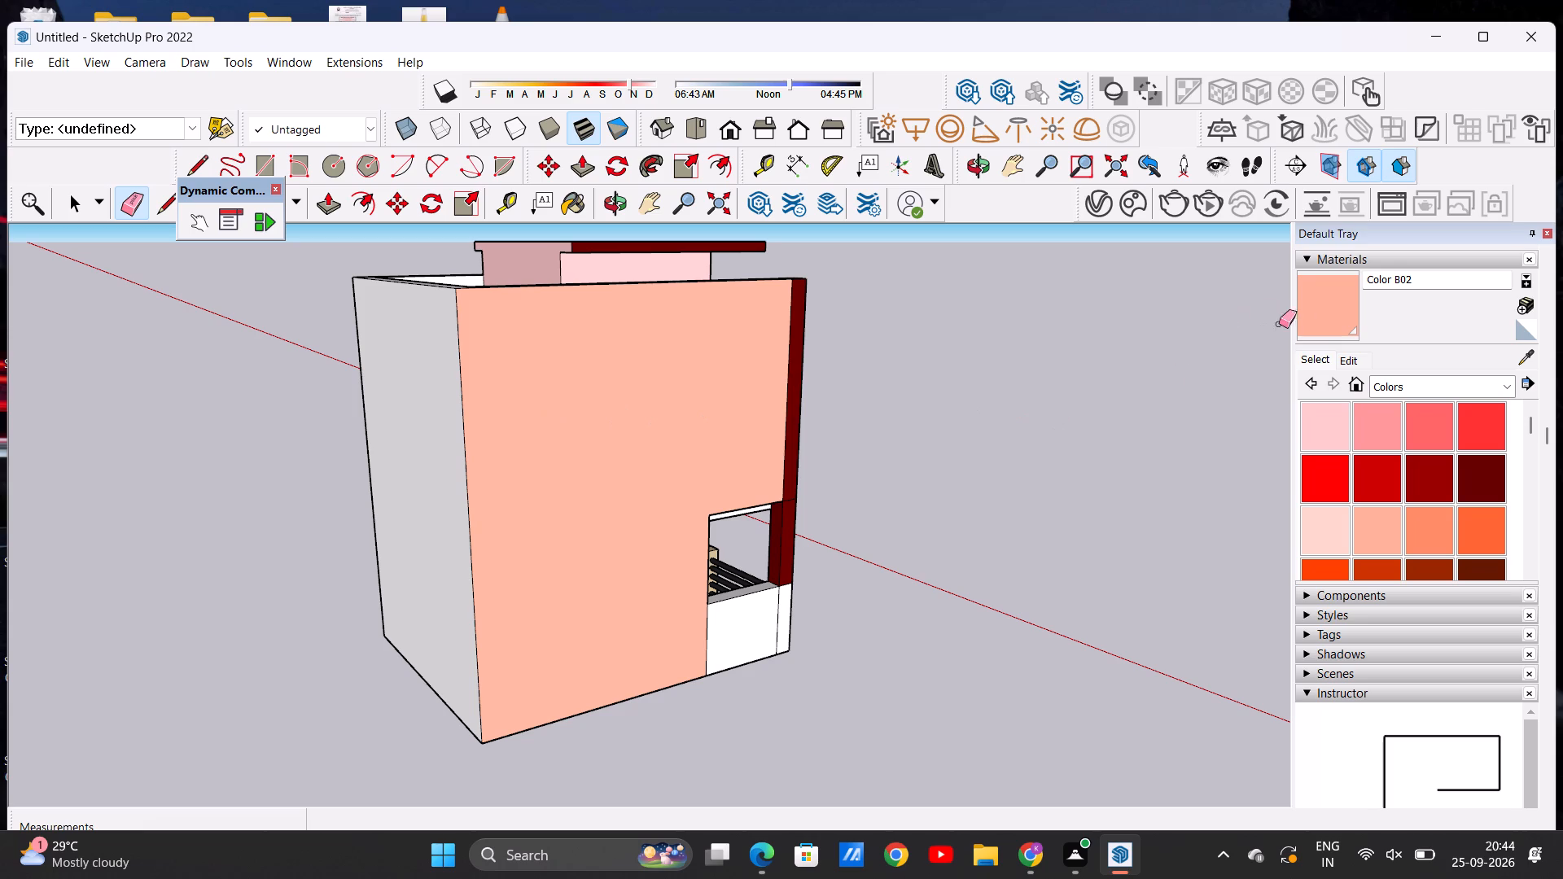
Paint the back wall, the window-side low wall below the opening and the adjoining pillar base's outer face with Color B02.
{"action": "left_click", "coordinate": [1307, 318]}
{"action": "left_click", "coordinate": [418, 474]}
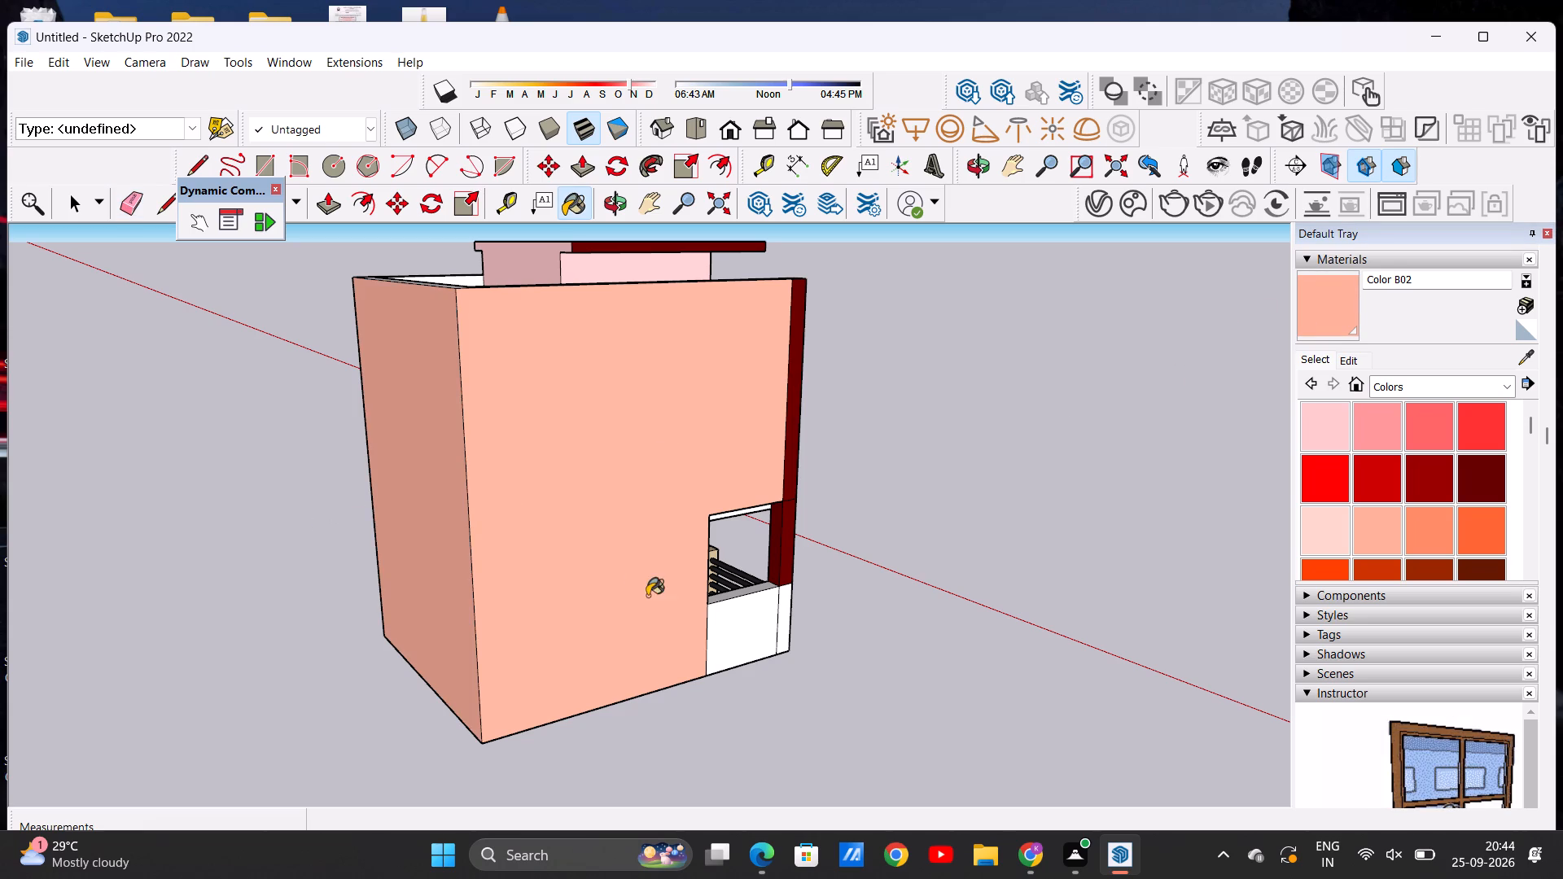
{"action": "left_click", "coordinate": [748, 623]}
{"action": "left_click", "coordinate": [783, 627]}
Paint the top faces of the roof parapet and both front corner pillars with Formica Graystone from Synthetic Surfaces.
{"action": "scroll", "coordinate": [653, 485], "scroll_direction": "down", "scroll_amount": 5}
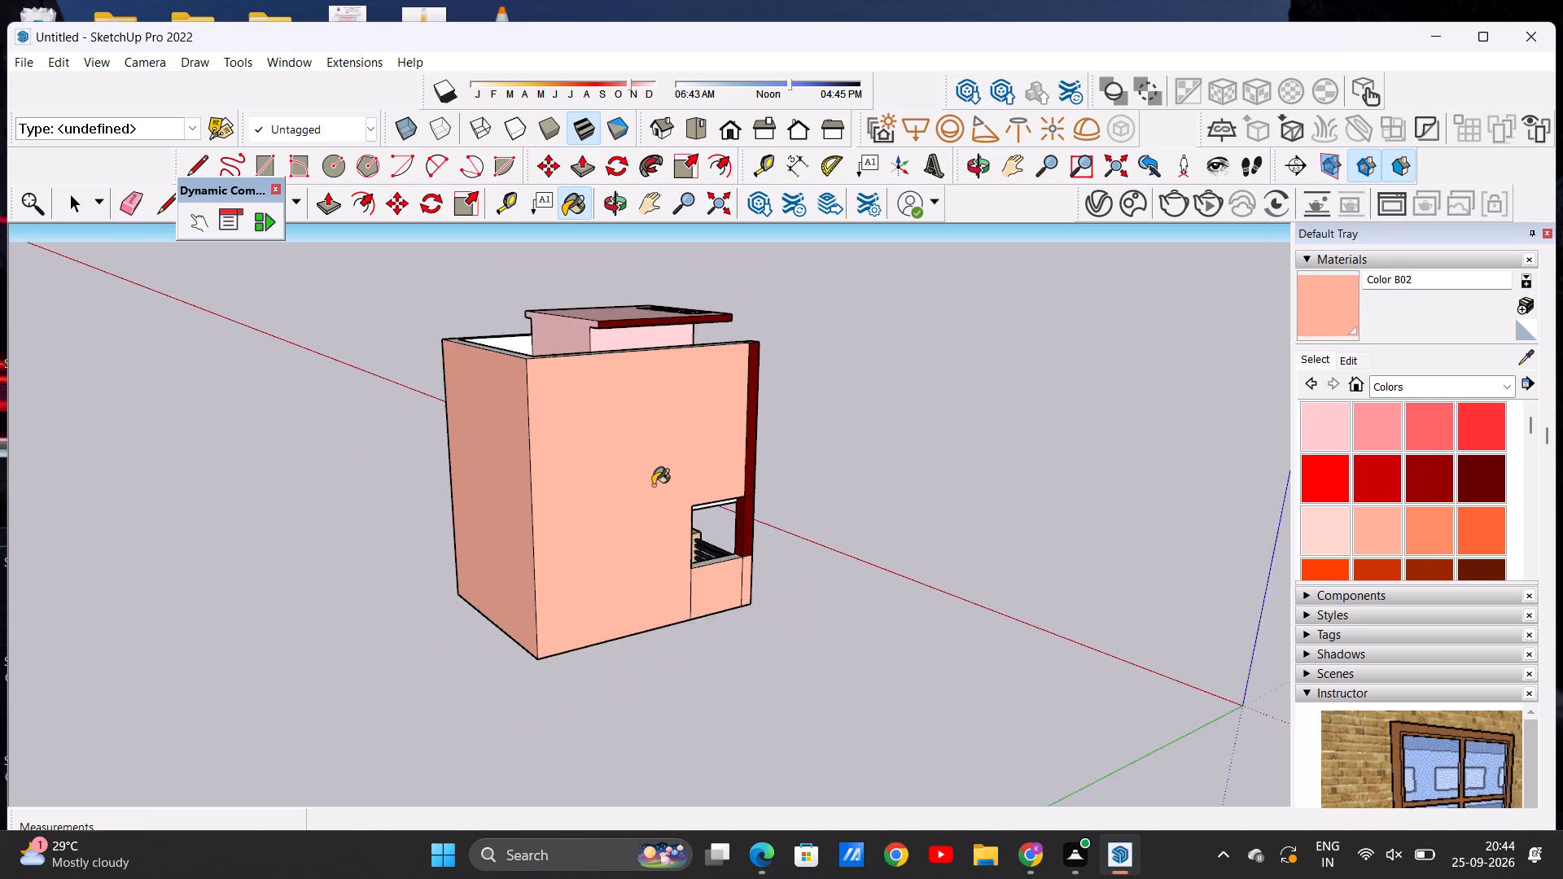
{"action": "middle_click_drag", "start_coordinate": [828, 552], "coordinate": [1, 514]}
{"action": "middle_click_drag", "start_coordinate": [655, 531], "coordinate": [103, 562]}
{"action": "middle_click_drag", "start_coordinate": [155, 564], "coordinate": [191, 587]}
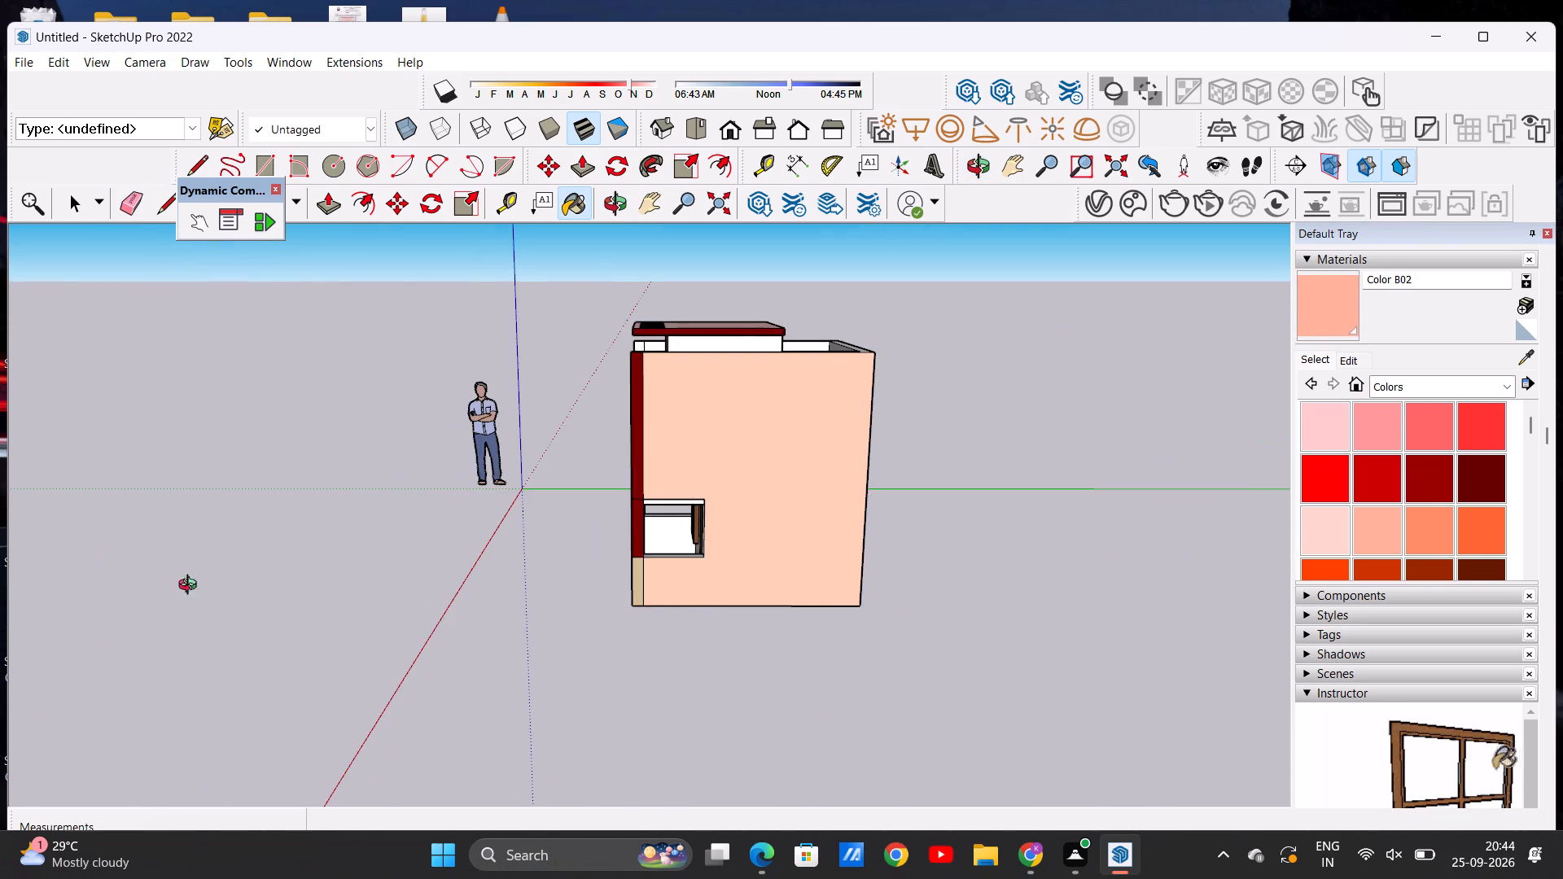
{"action": "middle_click_drag", "start_coordinate": [191, 587], "coordinate": [690, 628]}
{"action": "scroll", "coordinate": [586, 346], "scroll_direction": "up", "scroll_amount": 4}
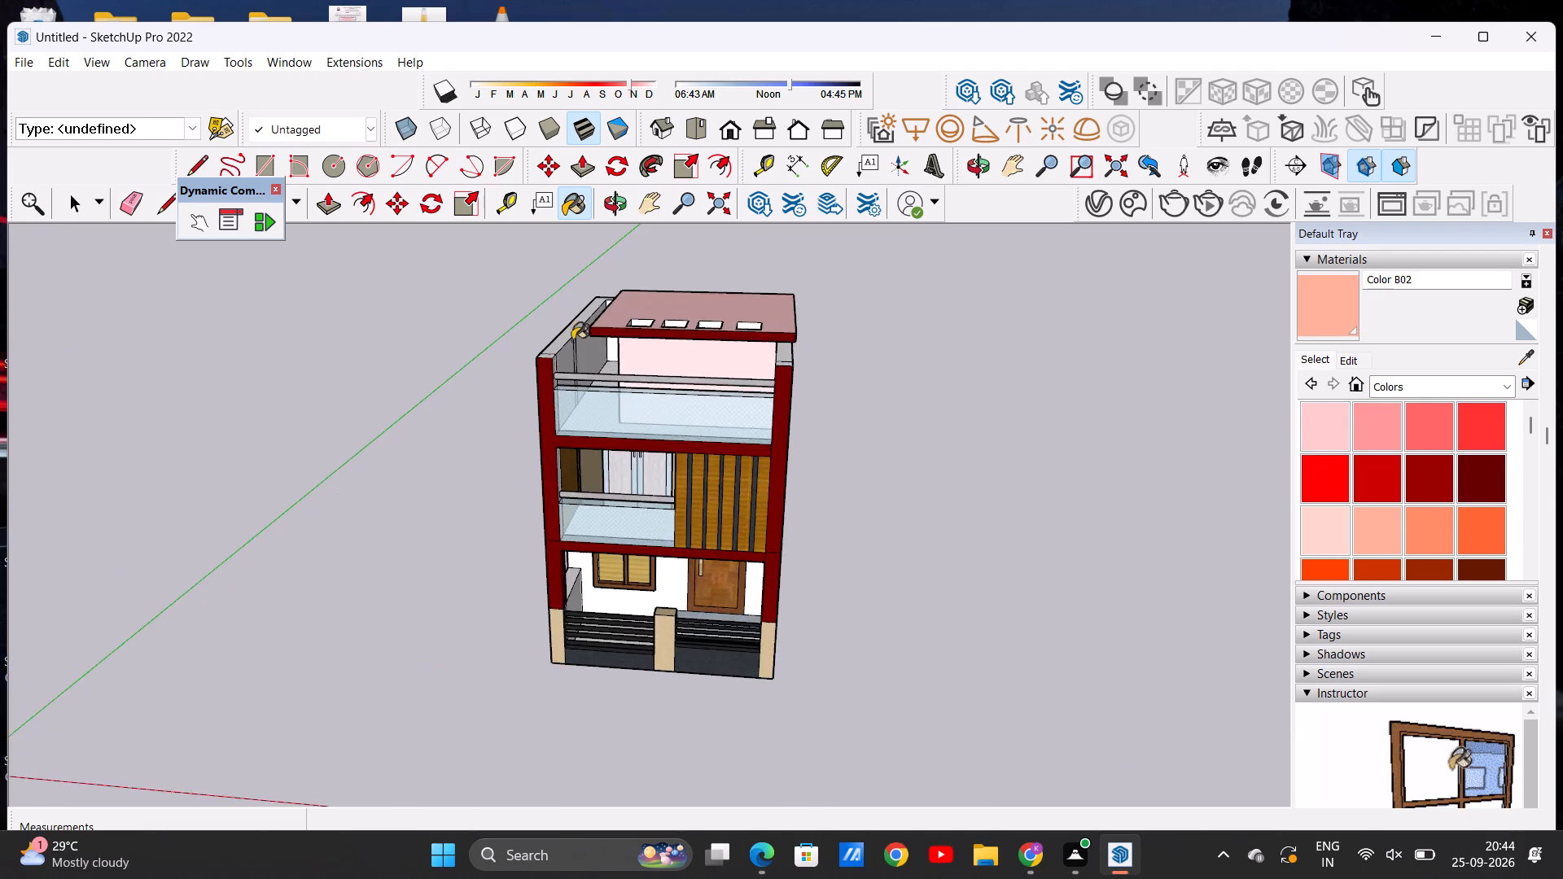
{"action": "middle_click_drag", "start_coordinate": [576, 400], "coordinate": [604, 563]}
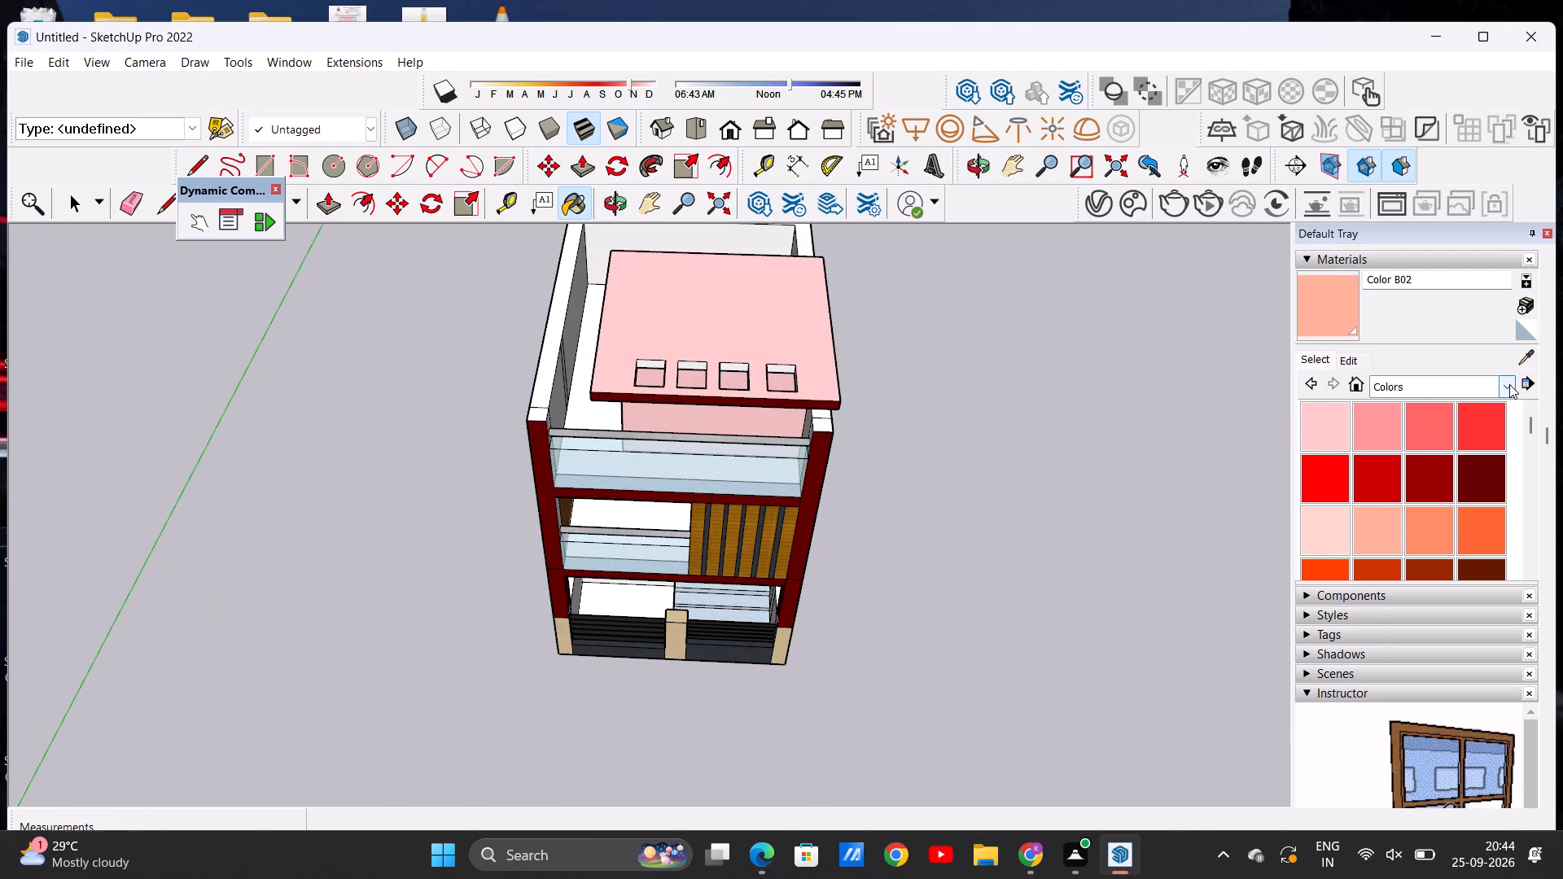
{"action": "left_click", "coordinate": [1509, 384]}
{"action": "left_click", "coordinate": [1429, 584]}
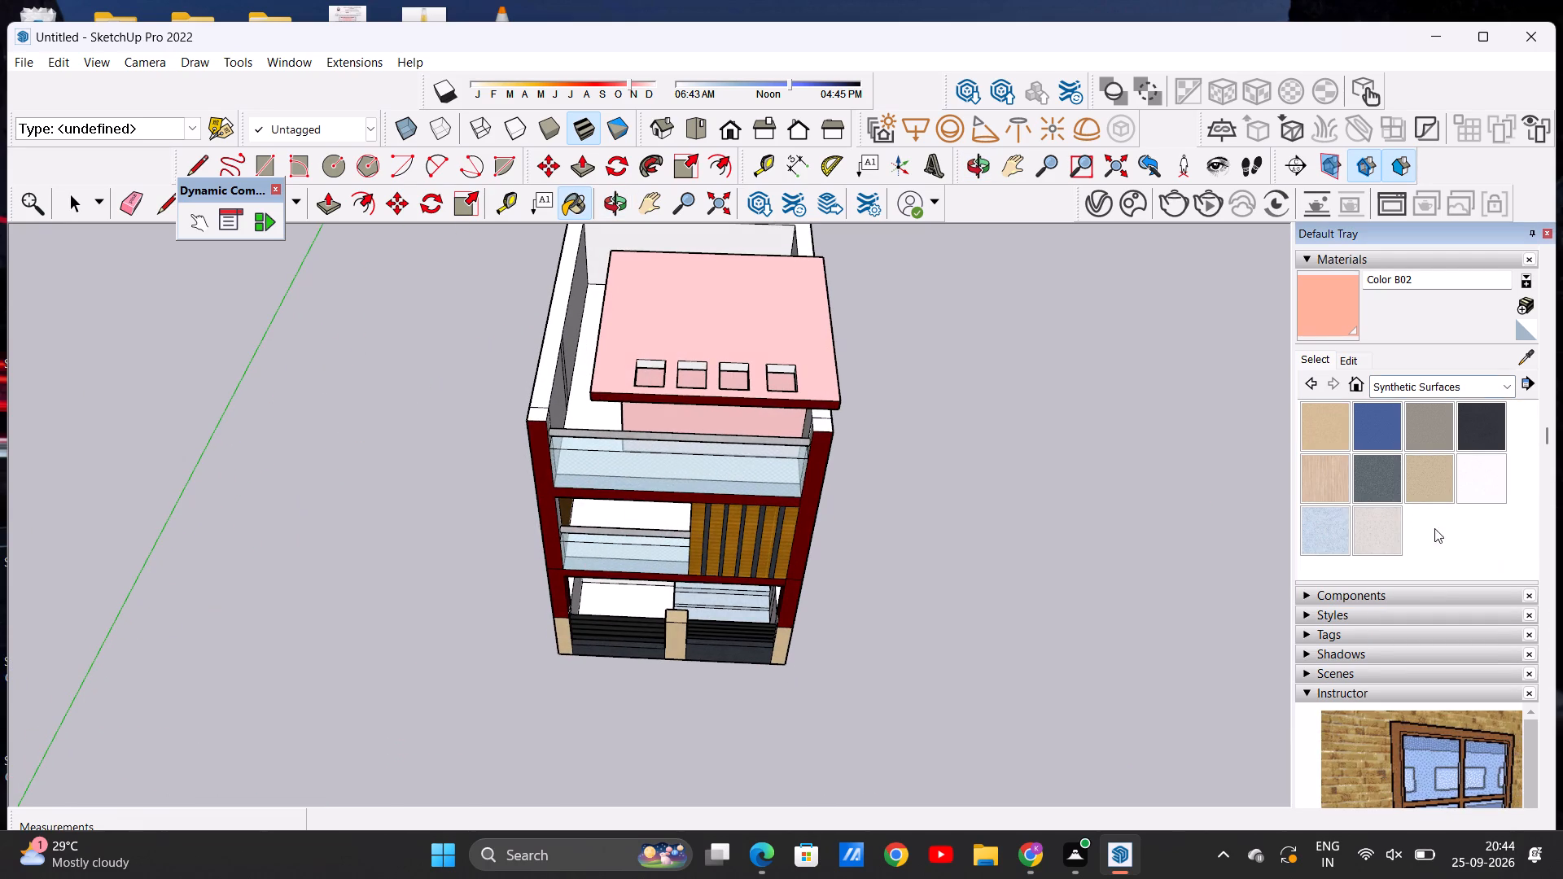
{"action": "left_click", "coordinate": [1434, 429]}
{"action": "scroll", "coordinate": [630, 374], "scroll_direction": "up", "scroll_amount": 4}
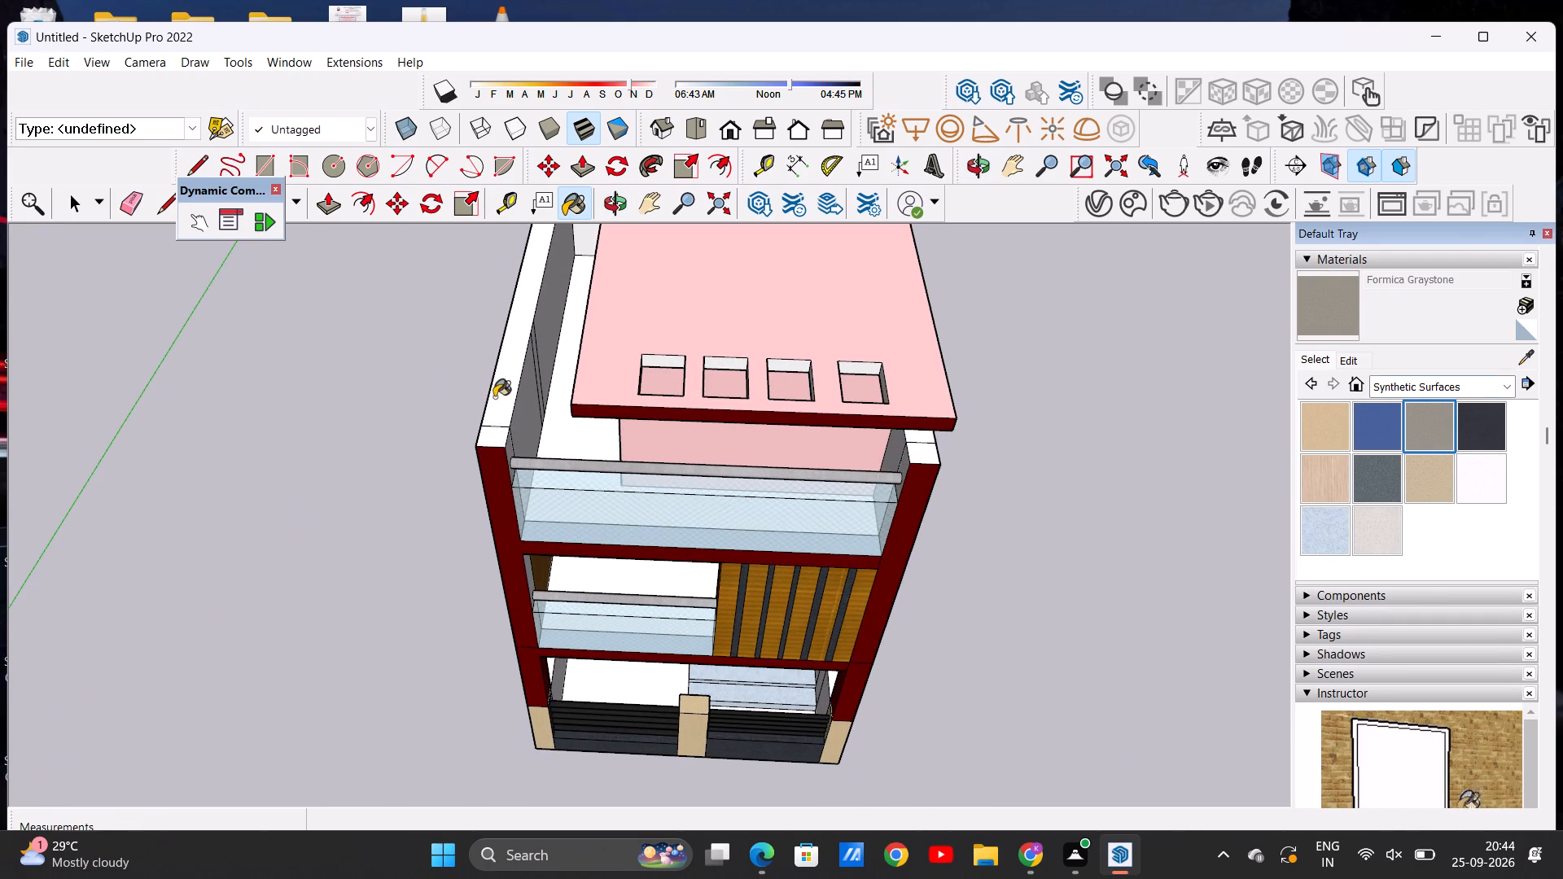
{"action": "left_click", "coordinate": [498, 397]}
{"action": "scroll", "coordinate": [526, 383], "scroll_direction": "down", "scroll_amount": 4}
{"action": "scroll", "coordinate": [466, 425], "scroll_direction": "up", "scroll_amount": 5}
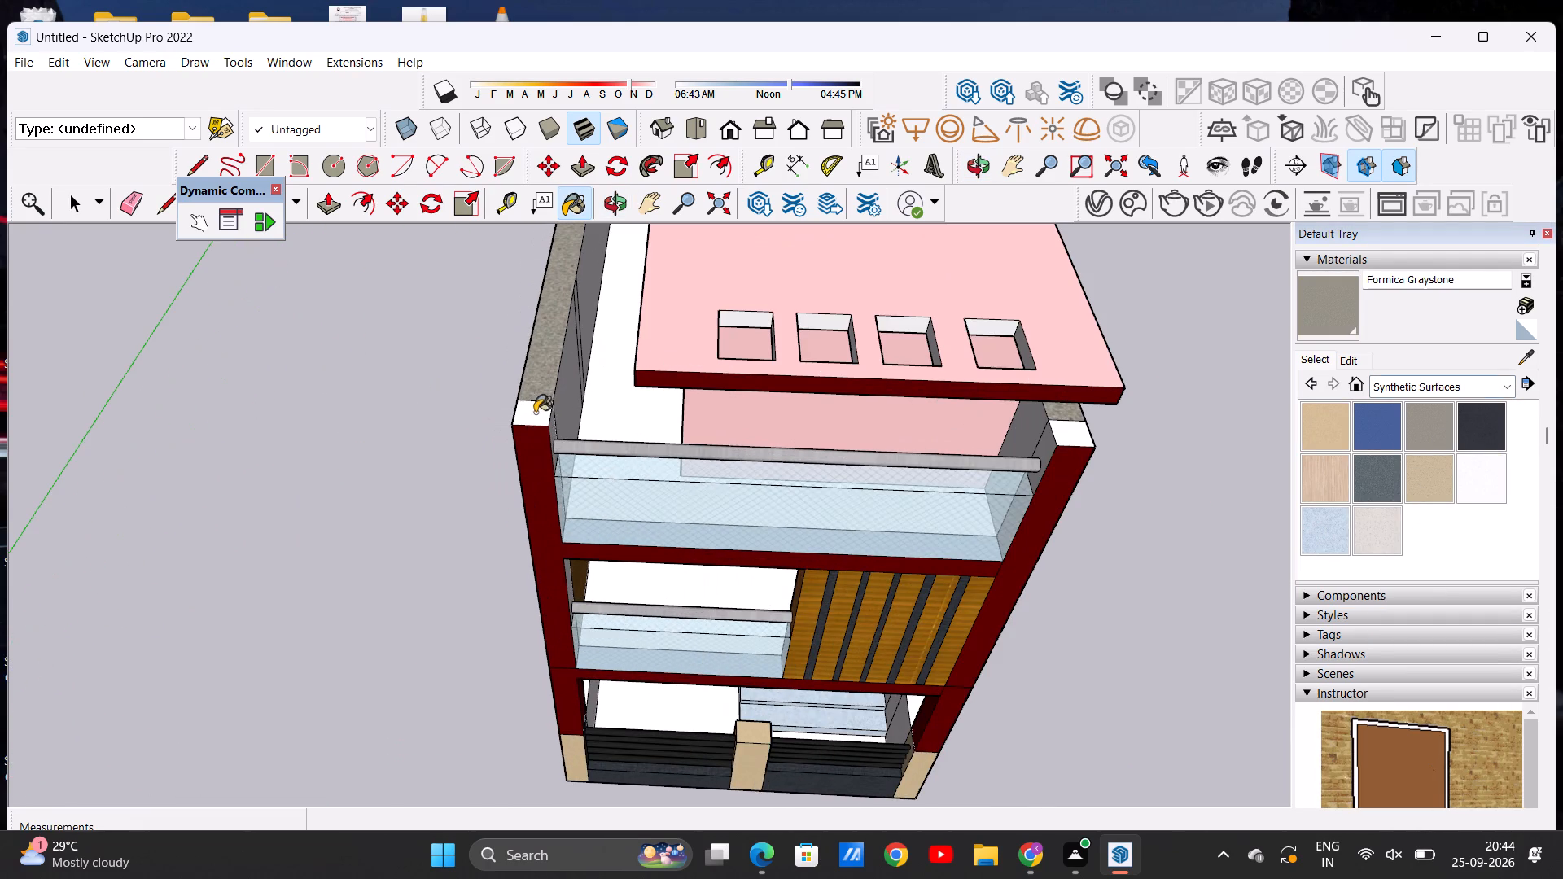
{"action": "left_click", "coordinate": [532, 417]}
{"action": "left_click", "coordinate": [1070, 437]}
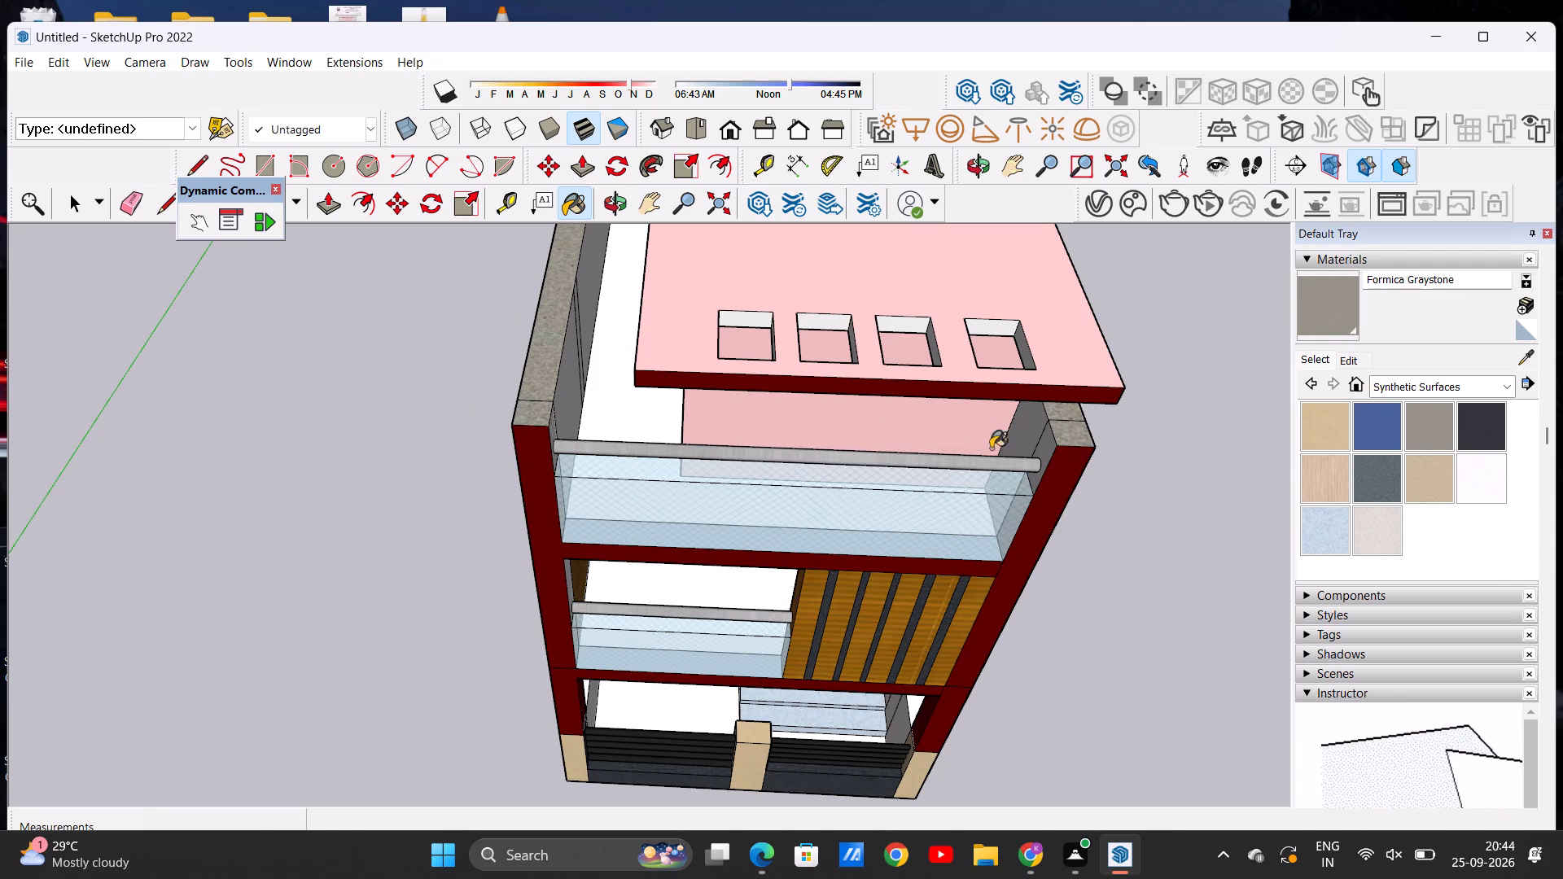
Paint the inner faces of the window-side roof parapet, including the narrow strip and corner pillar face, with Formica Graystone.
{"action": "left_click", "coordinate": [567, 369]}
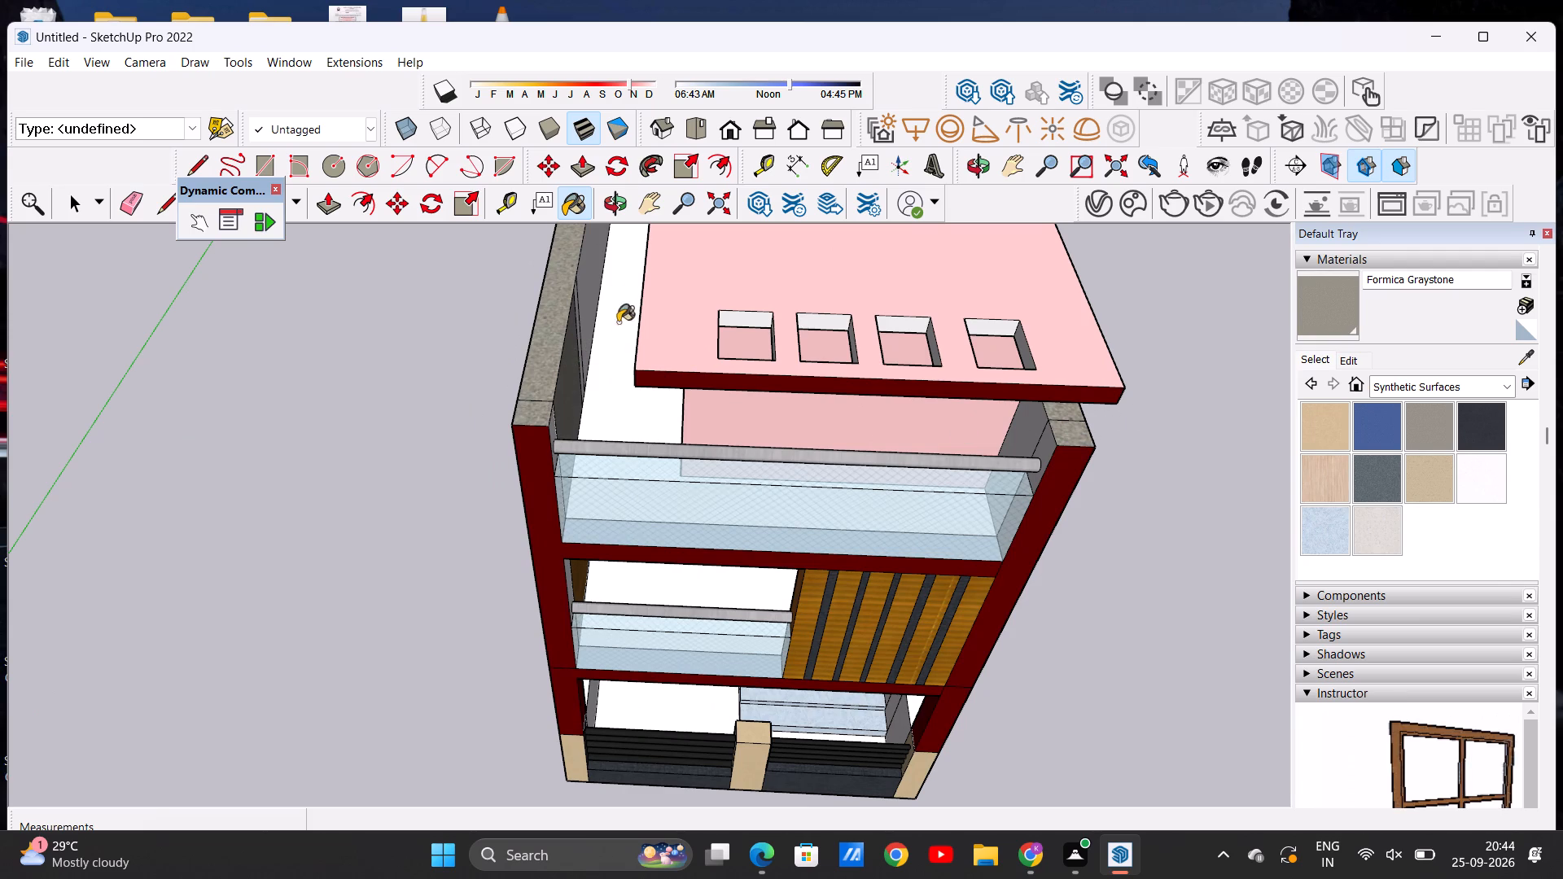
{"action": "left_click", "coordinate": [587, 304]}
{"action": "left_click", "coordinate": [580, 308]}
{"action": "left_click", "coordinate": [579, 313]}
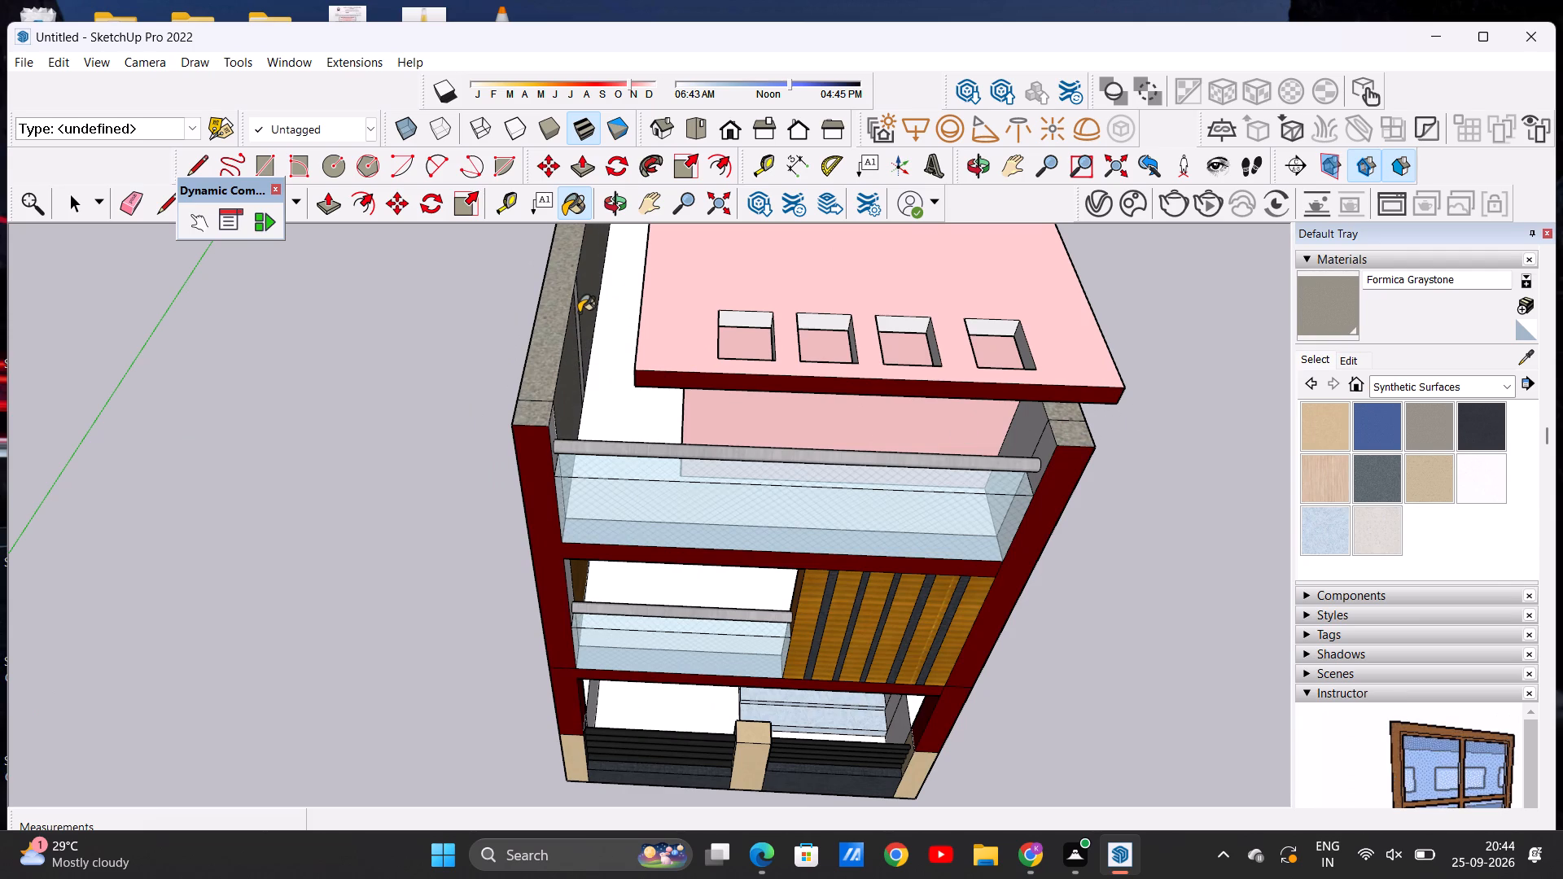
{"action": "left_click", "coordinate": [577, 321]}
{"action": "left_click", "coordinate": [565, 307]}
{"action": "scroll", "coordinate": [589, 334], "scroll_direction": "up", "scroll_amount": 7}
{"action": "left_click", "coordinate": [572, 310]}
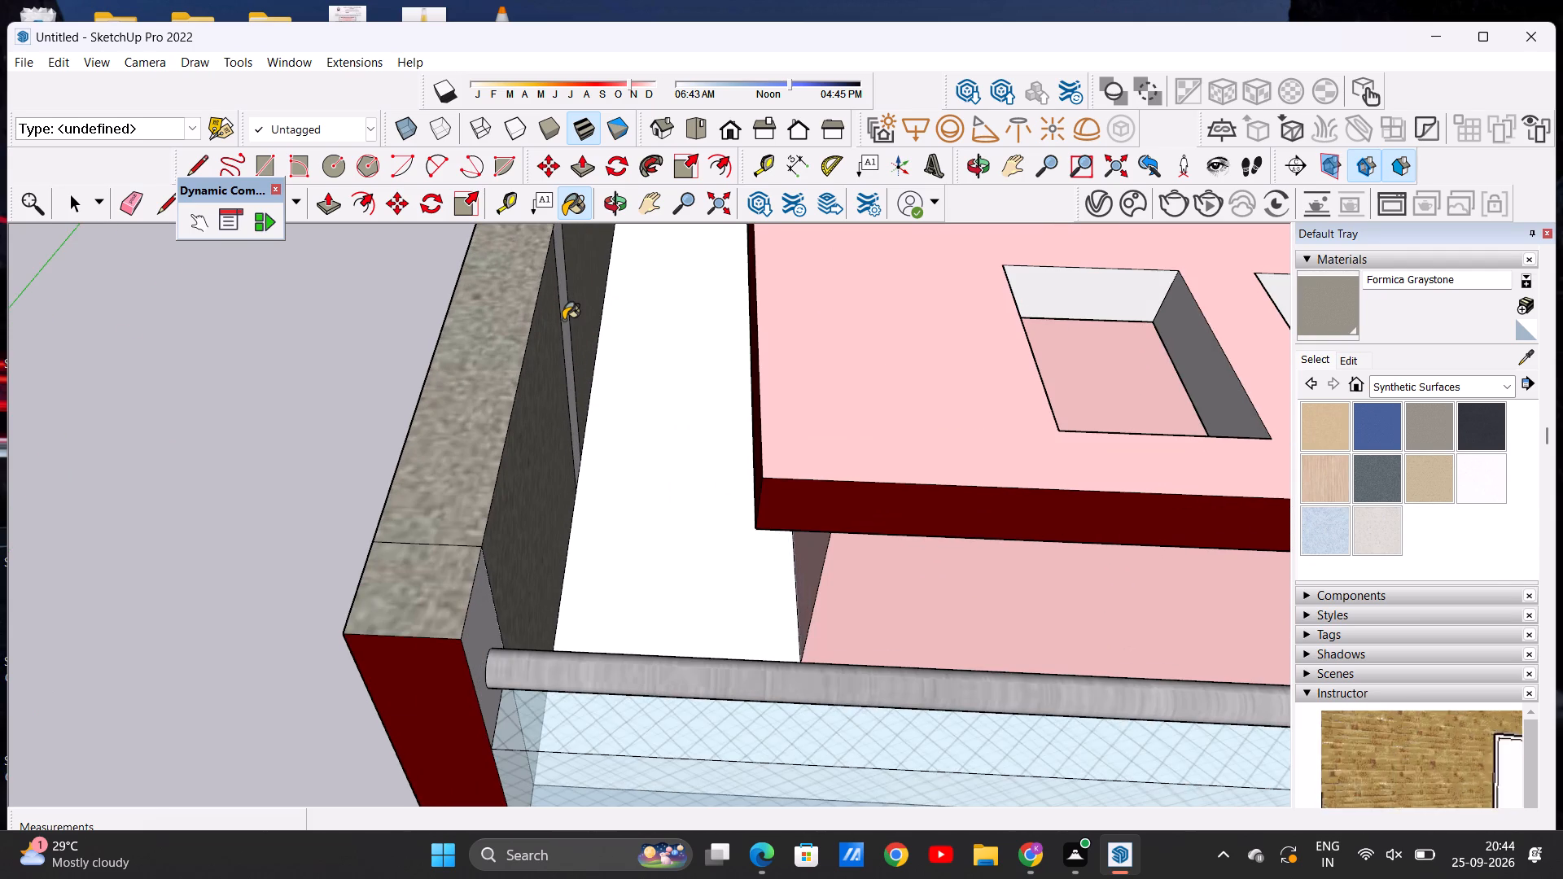
{"action": "left_click", "coordinate": [563, 320]}
{"action": "left_click", "coordinate": [479, 619]}
{"action": "scroll", "coordinate": [532, 457], "scroll_direction": "down", "scroll_amount": 12}
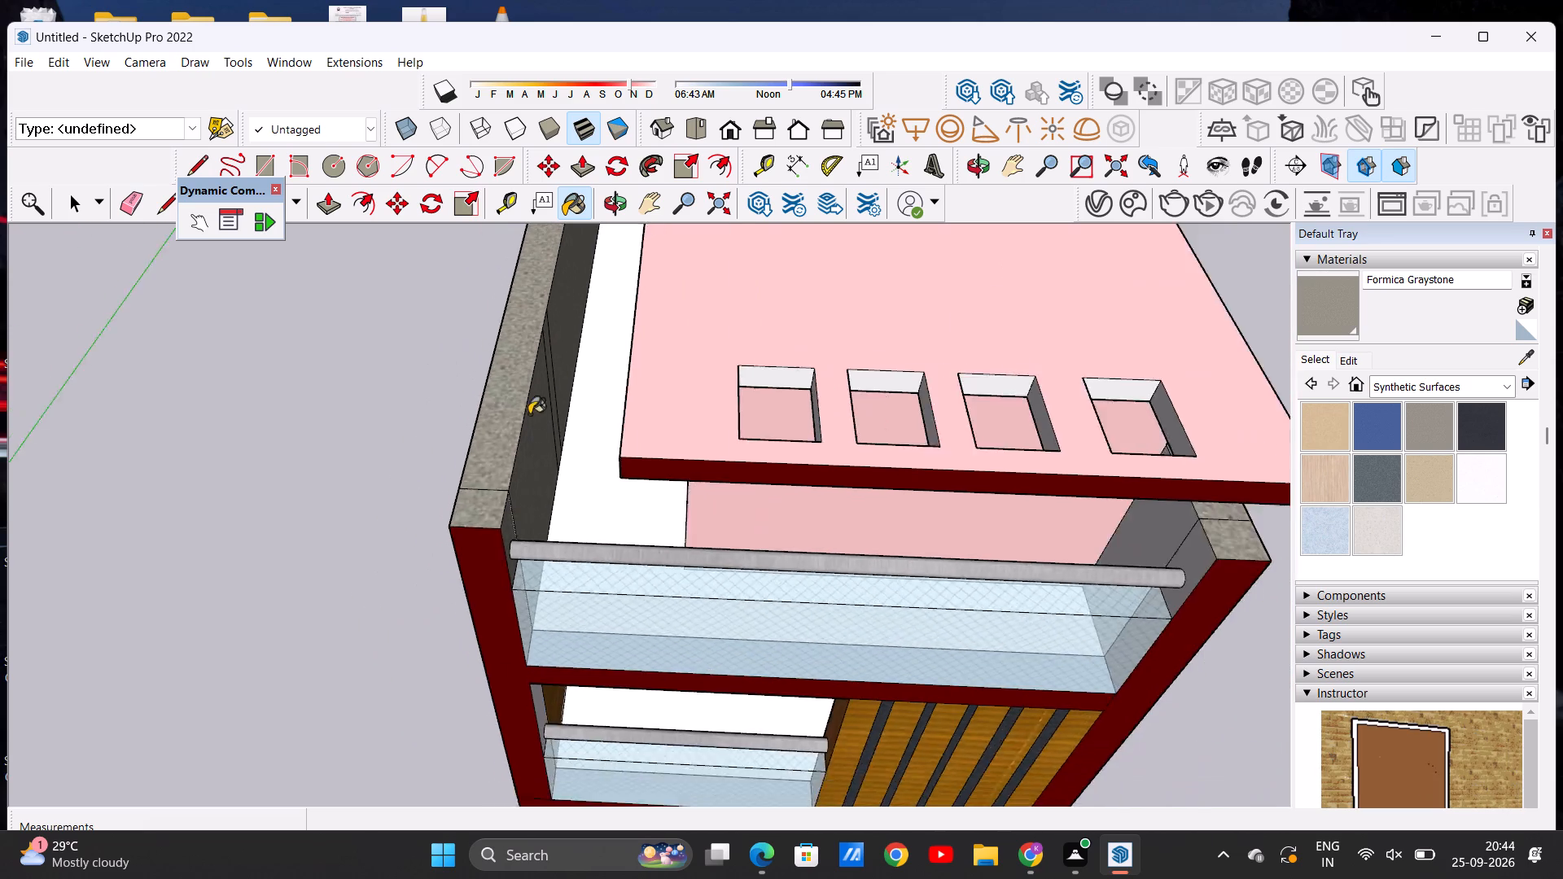
Paint the inner faces of the door-side corner pillar and parapet beside the top balcony railing with Formica Graystone.
{"action": "middle_click_drag", "start_coordinate": [684, 513], "coordinate": [915, 478]}
{"action": "scroll", "coordinate": [976, 359], "scroll_direction": "up", "scroll_amount": 5}
{"action": "left_click", "coordinate": [1014, 338]}
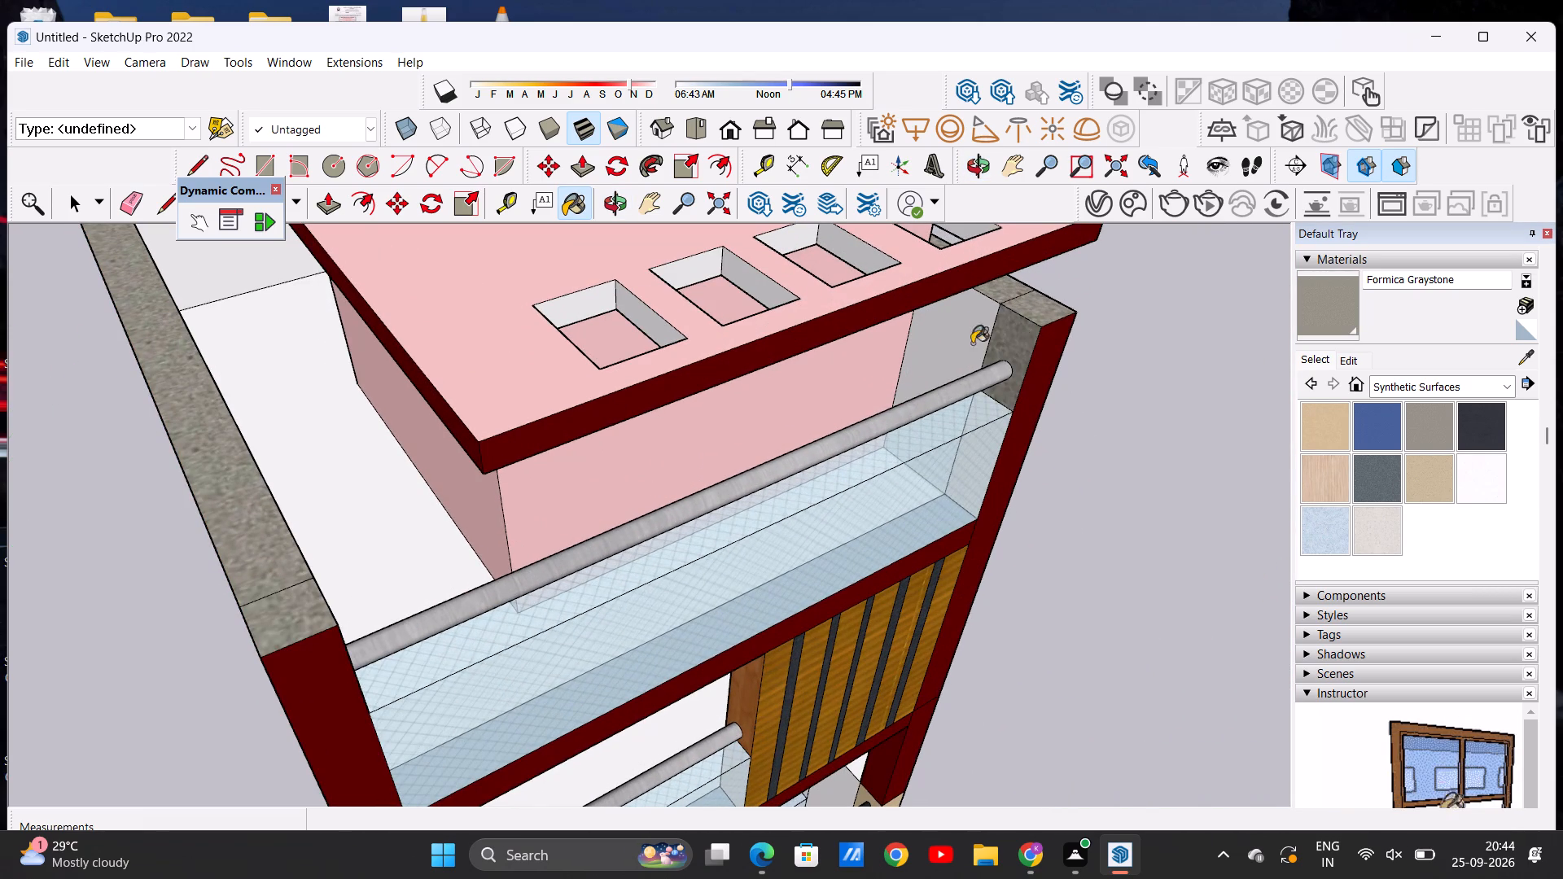
{"action": "left_click", "coordinate": [954, 337]}
Paint the inner face of the back roof parapet with Formica Graystone.
{"action": "scroll", "coordinate": [784, 445], "scroll_direction": "down", "scroll_amount": 6}
{"action": "middle_click_drag", "start_coordinate": [527, 464], "coordinate": [643, 464]}
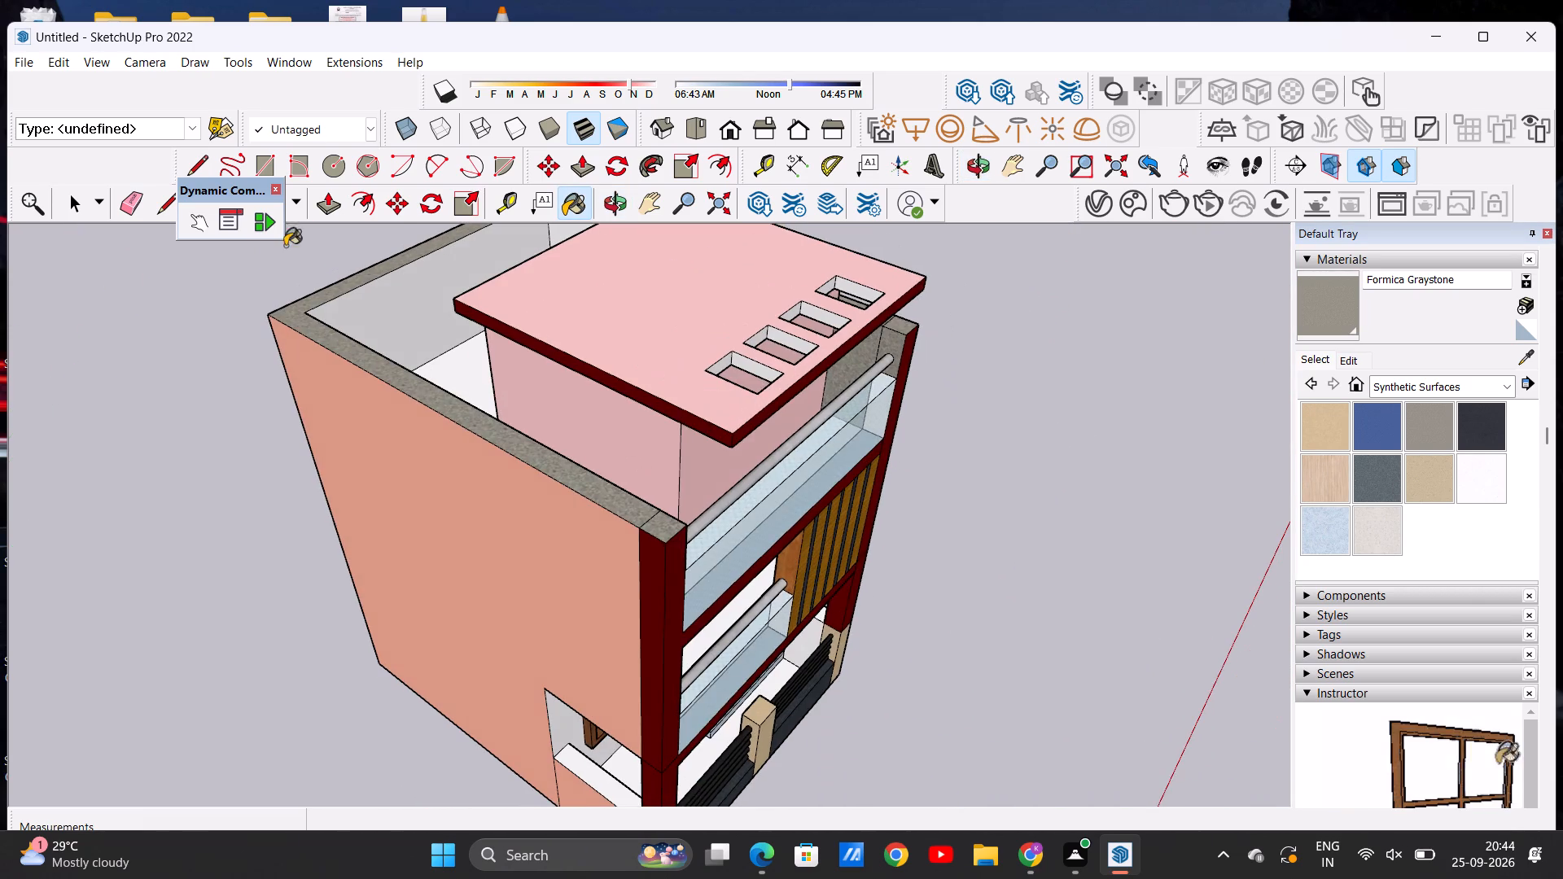
{"action": "scroll", "coordinate": [178, 196], "scroll_direction": "up", "scroll_amount": 6}
{"action": "scroll", "coordinate": [377, 327], "scroll_direction": "up", "scroll_amount": 5}
{"action": "left_click", "coordinate": [379, 326]}
{"action": "scroll", "coordinate": [379, 336], "scroll_direction": "down", "scroll_amount": 14}
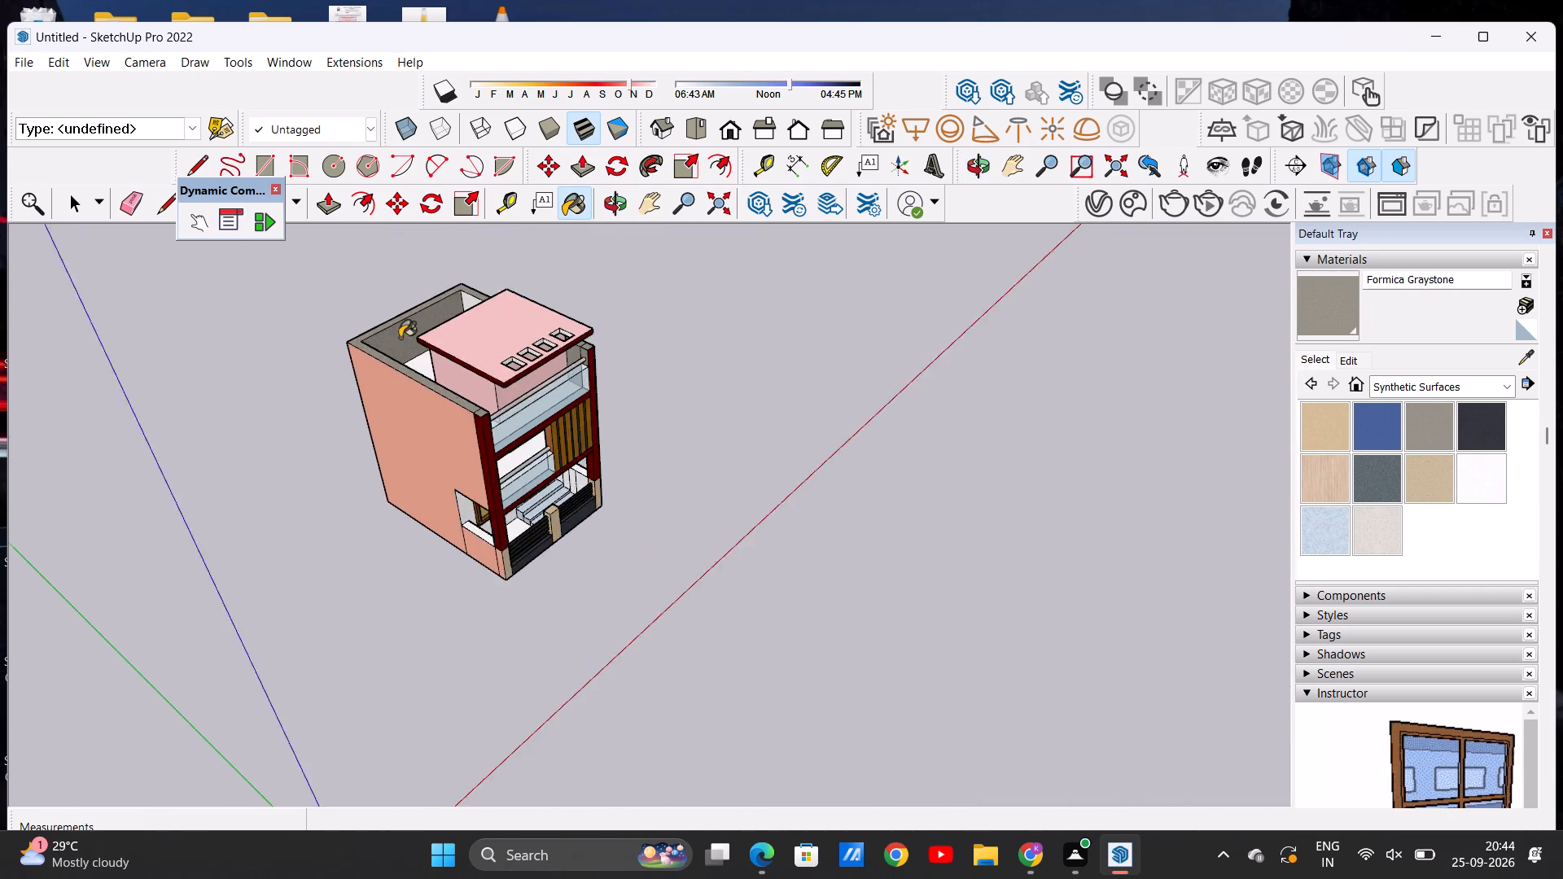
Paint the rear part of the door-side roof parapet's inner face with Formica Graystone.
{"action": "scroll", "coordinate": [400, 338], "scroll_direction": "down", "scroll_amount": 7}
{"action": "middle_click_drag", "start_coordinate": [385, 333], "coordinate": [721, 300]}
{"action": "scroll", "coordinate": [364, 466], "scroll_direction": "up", "scroll_amount": 13}
{"action": "left_click", "coordinate": [361, 425]}
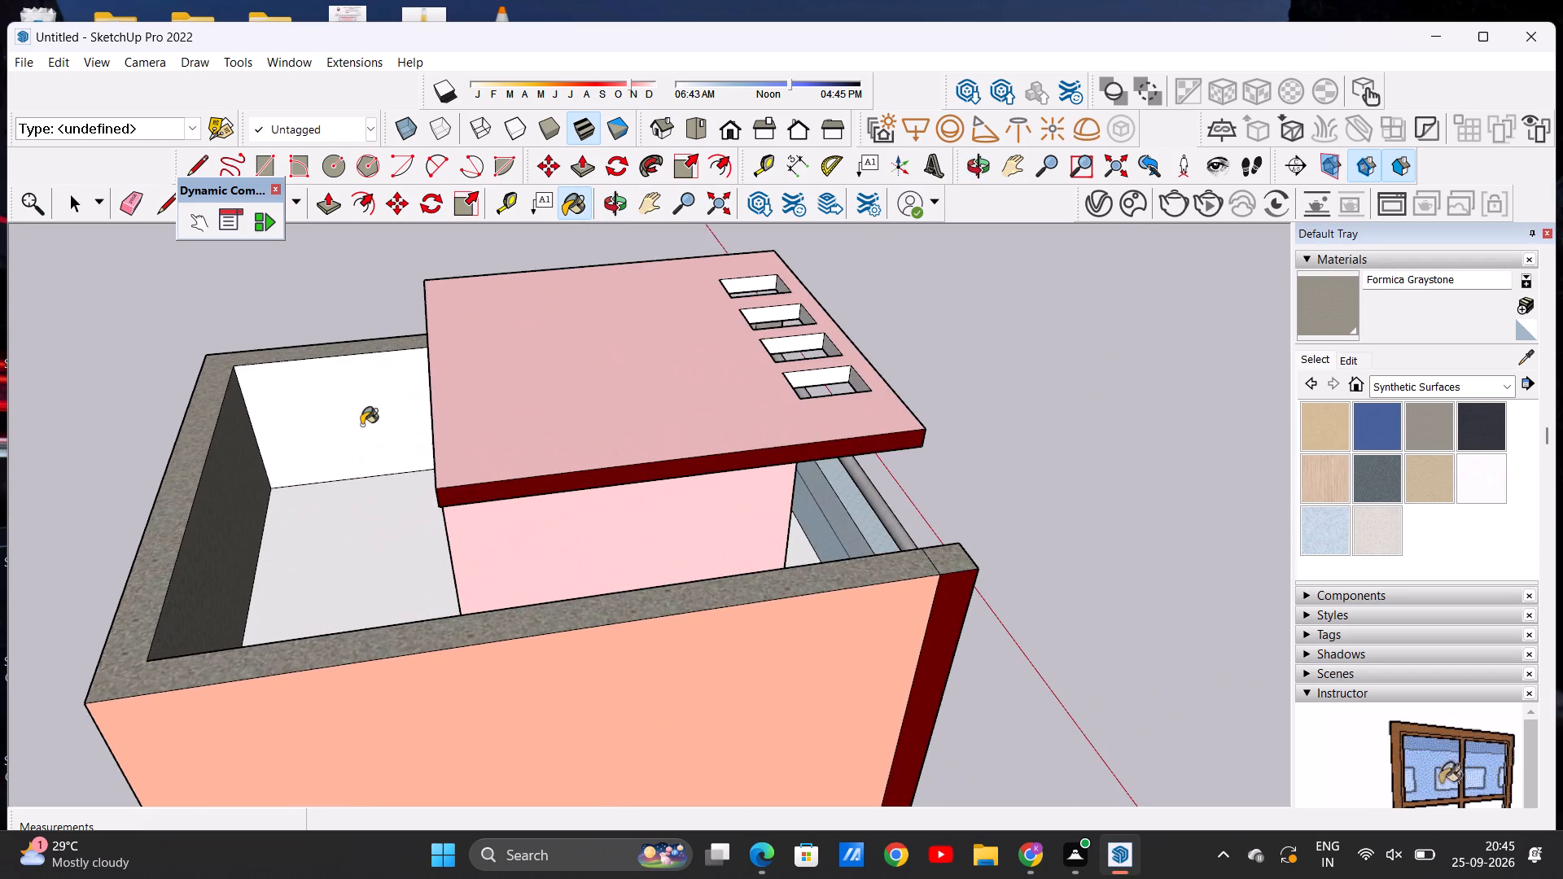
Paint the rooftop room's white outer wall facing the door-side parapet with Formica Graystone.
{"action": "middle_click_drag", "start_coordinate": [227, 445], "coordinate": [845, 393]}
{"action": "middle_click_drag", "start_coordinate": [545, 423], "coordinate": [720, 409]}
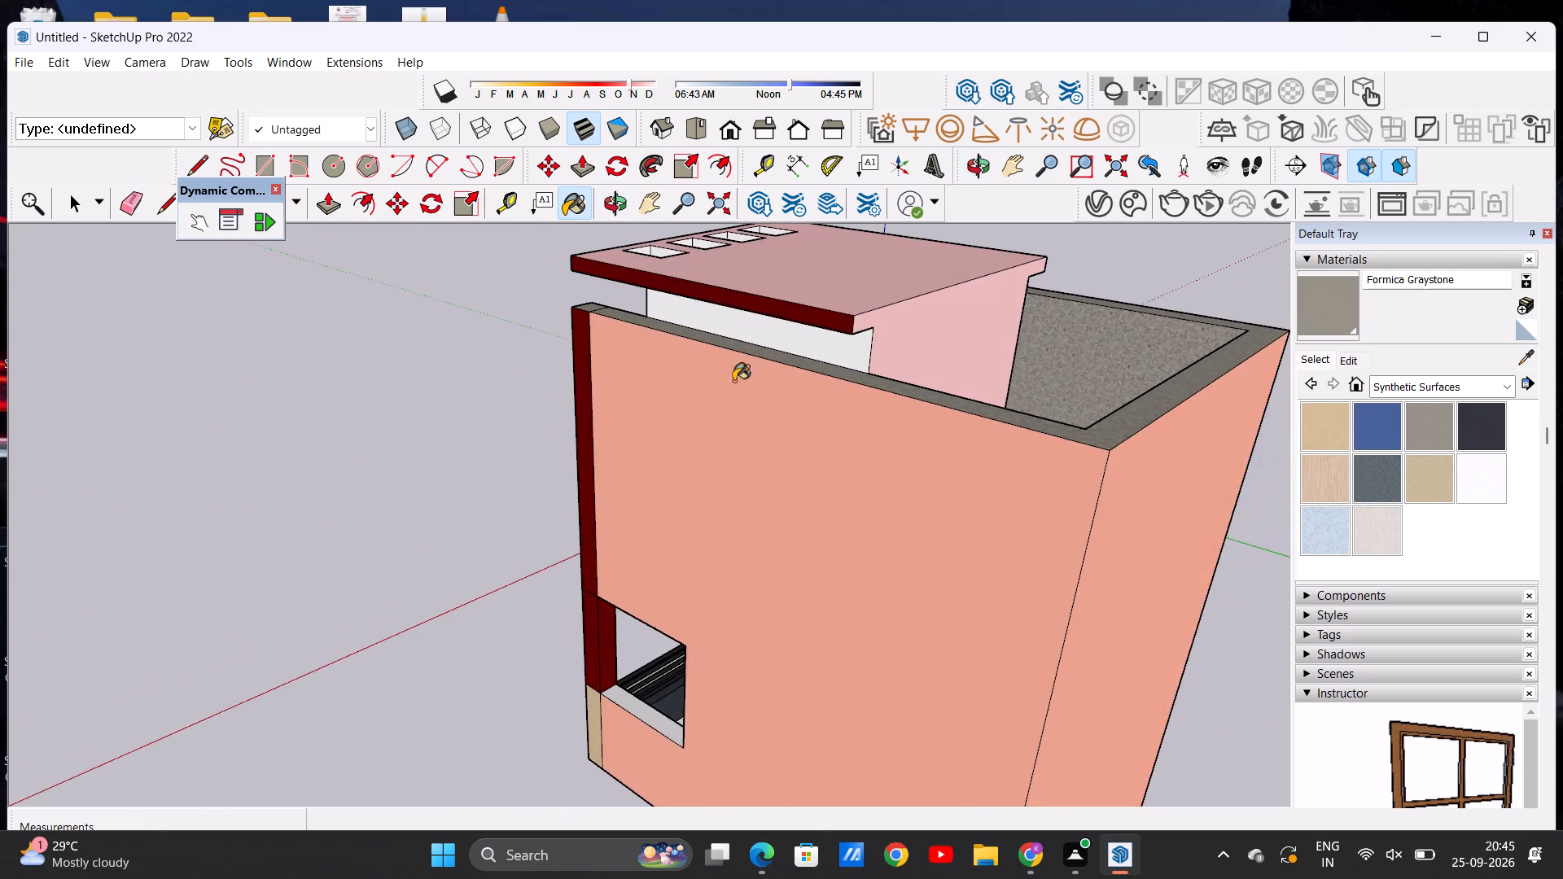
{"action": "scroll", "coordinate": [775, 343], "scroll_direction": "up", "scroll_amount": 3}
{"action": "middle_click_drag", "start_coordinate": [504, 404], "coordinate": [733, 425]}
{"action": "scroll", "coordinate": [725, 368], "scroll_direction": "down", "scroll_amount": 7}
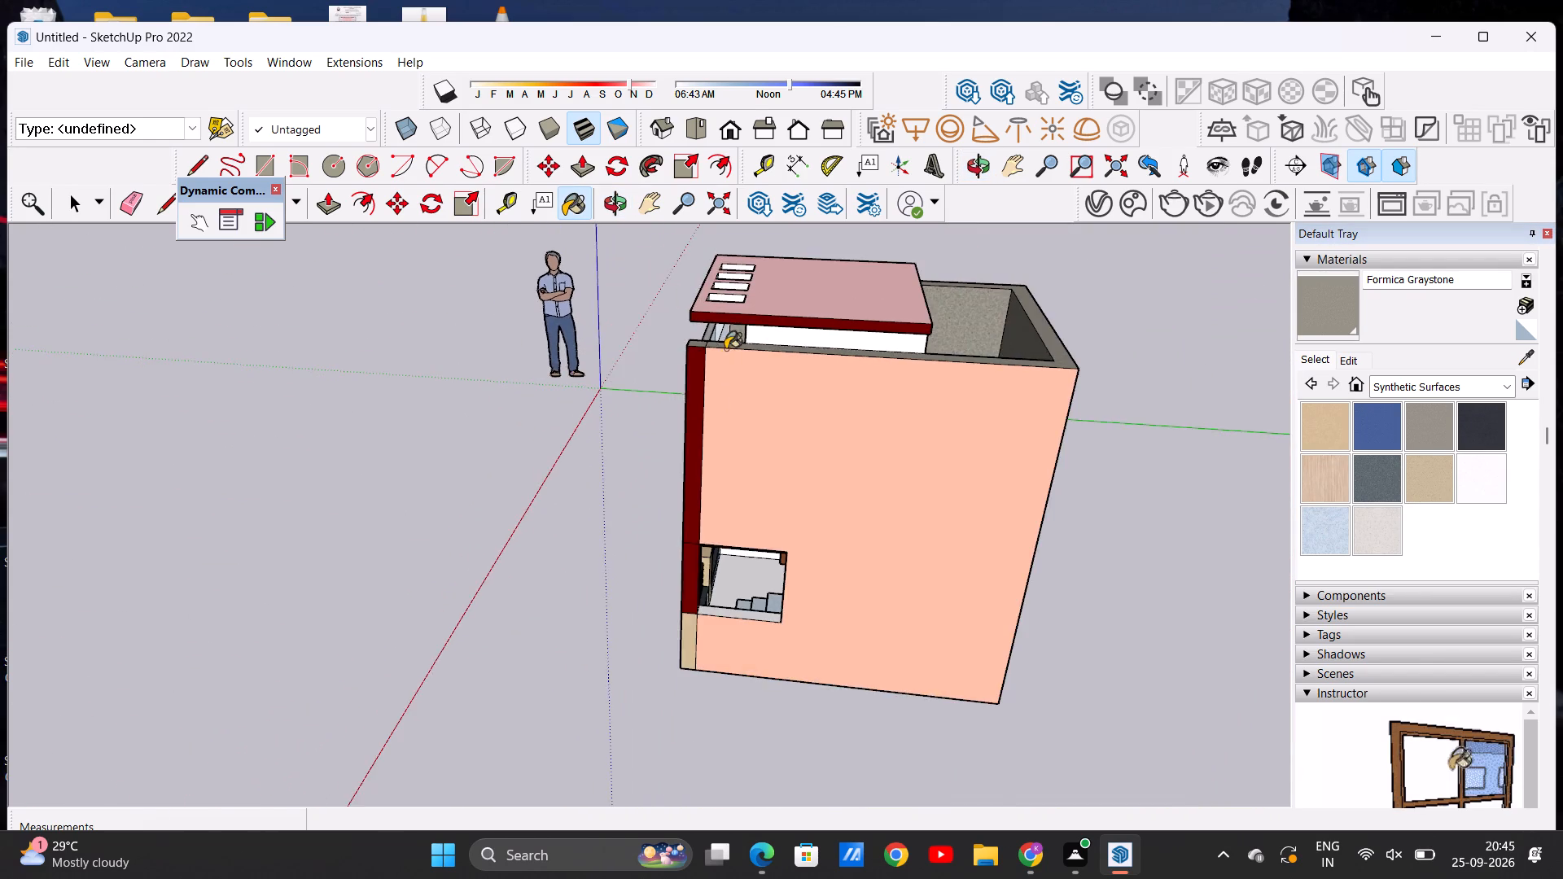
{"action": "scroll", "coordinate": [742, 349], "scroll_direction": "up", "scroll_amount": 5}
{"action": "left_click", "coordinate": [778, 339]}
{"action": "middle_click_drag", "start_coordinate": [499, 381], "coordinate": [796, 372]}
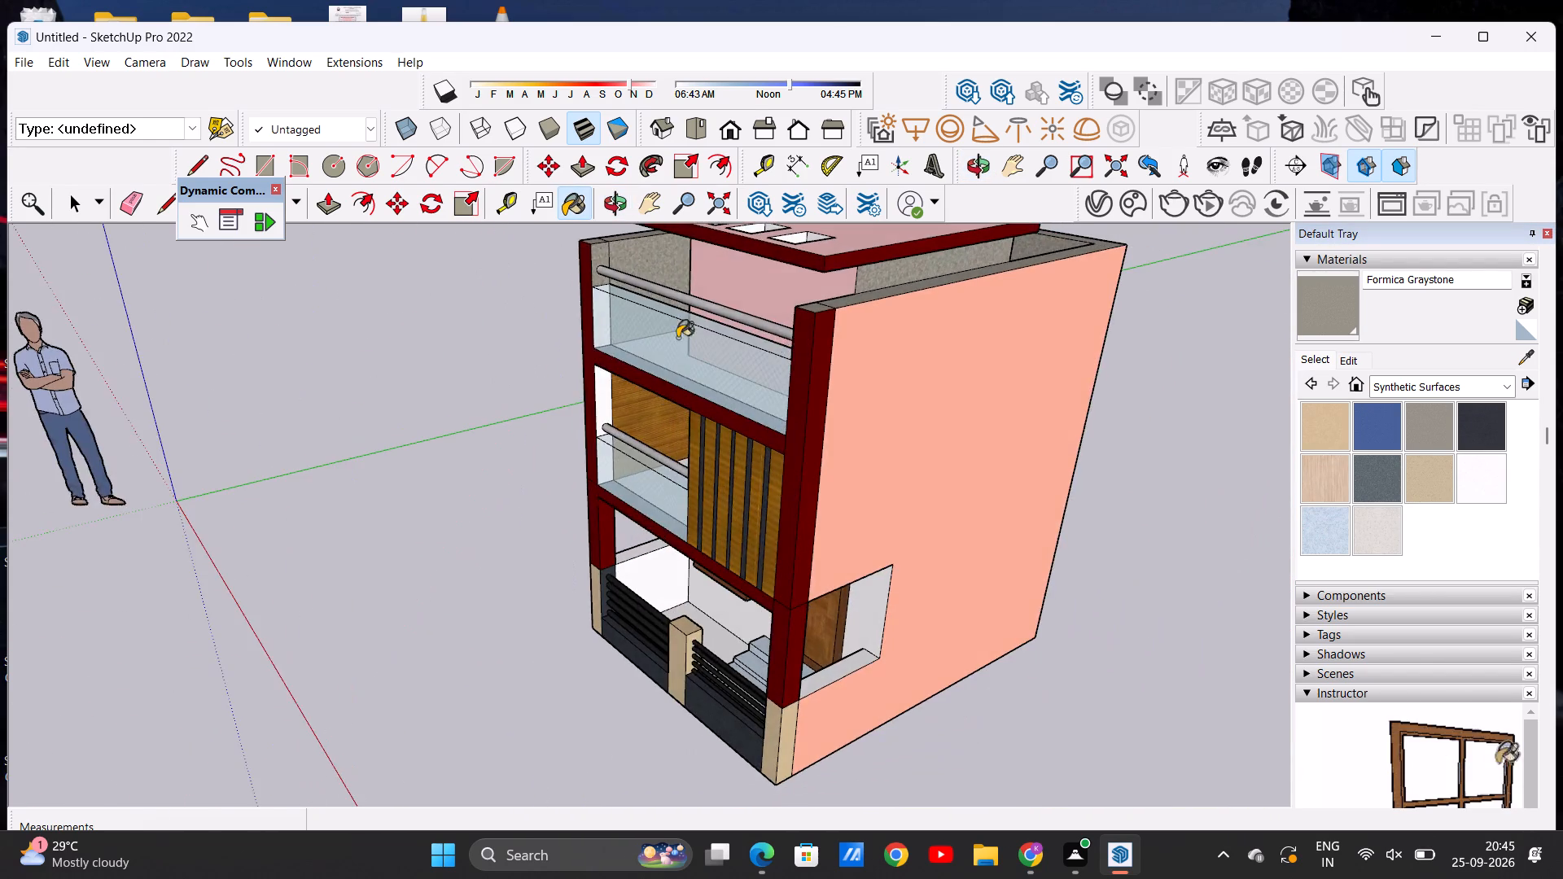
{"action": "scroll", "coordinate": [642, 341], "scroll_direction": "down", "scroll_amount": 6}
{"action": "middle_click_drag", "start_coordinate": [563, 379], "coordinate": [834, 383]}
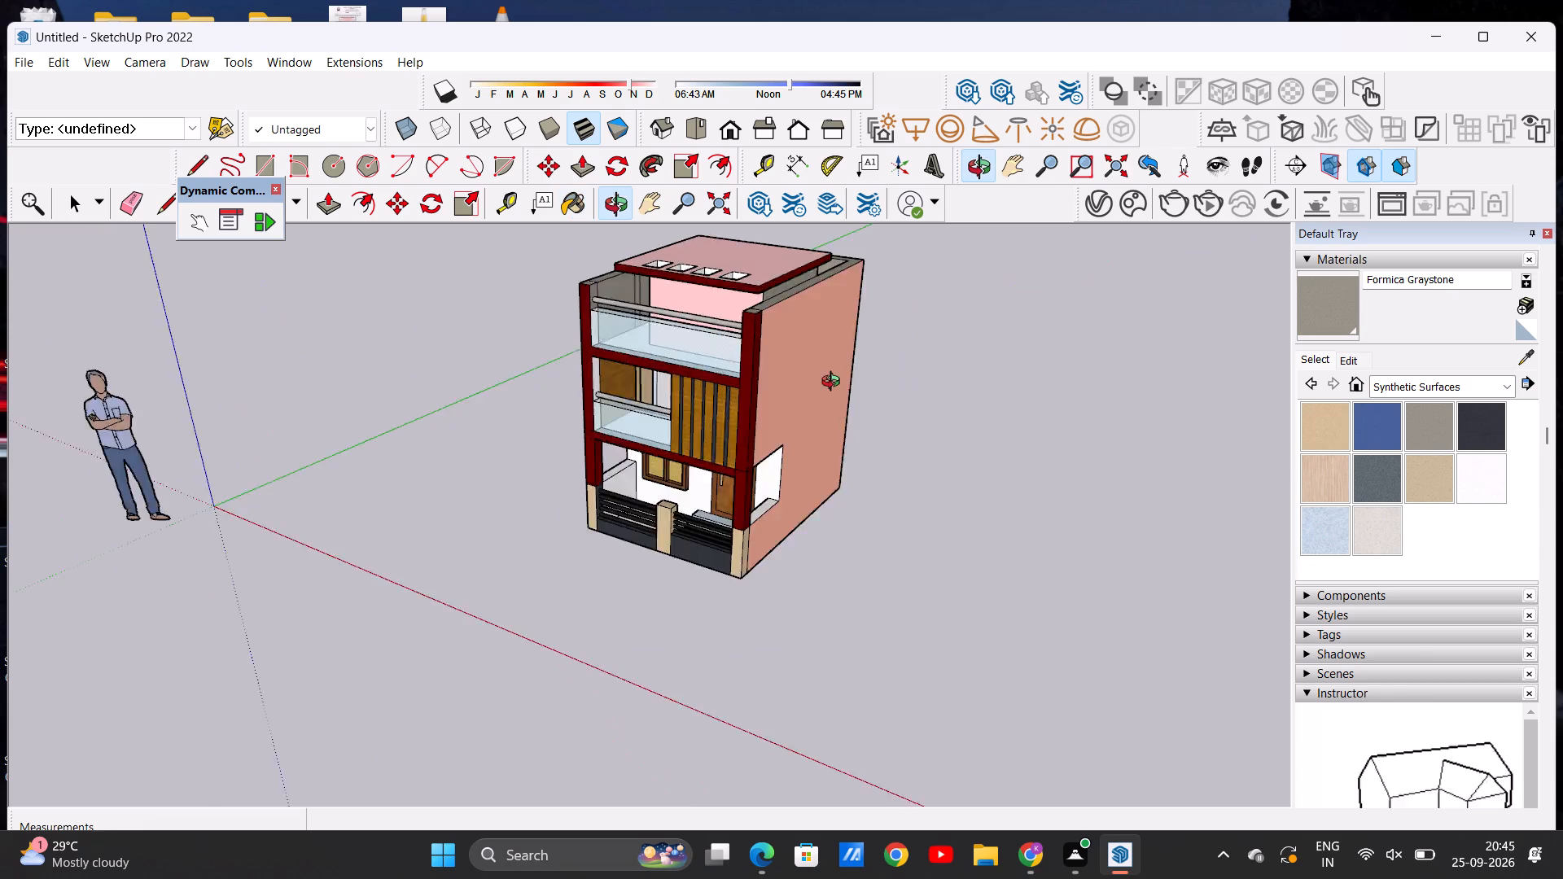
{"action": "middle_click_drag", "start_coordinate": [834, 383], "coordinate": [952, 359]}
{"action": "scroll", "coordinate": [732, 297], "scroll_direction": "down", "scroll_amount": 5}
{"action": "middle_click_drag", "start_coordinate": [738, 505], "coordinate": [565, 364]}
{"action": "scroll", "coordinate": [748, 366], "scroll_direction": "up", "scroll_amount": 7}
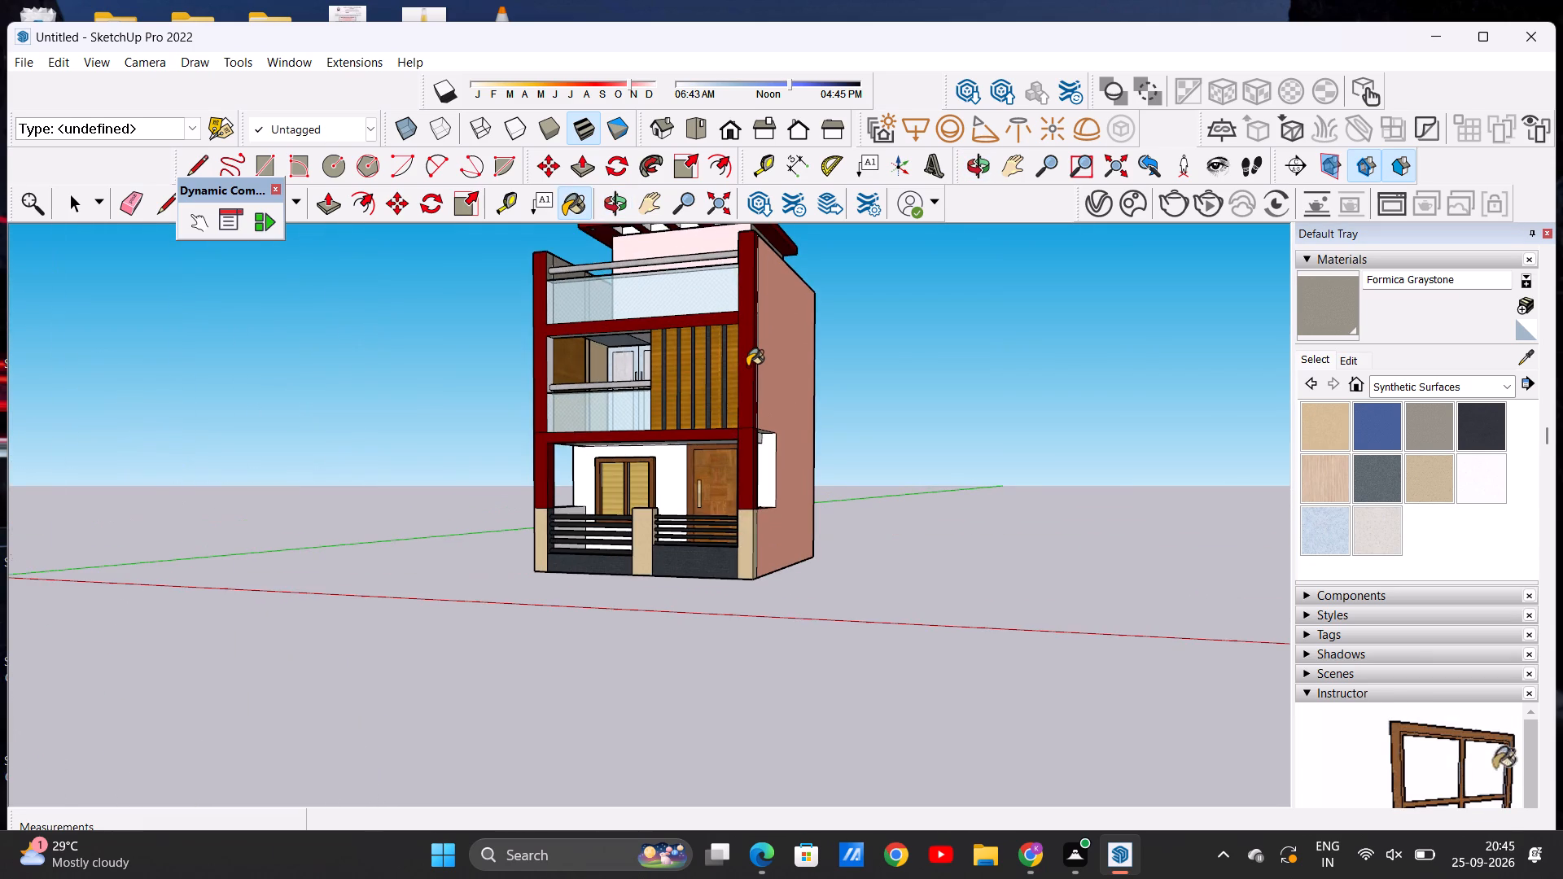
Inspect the house from the front and both sides for surfaces that still need colour.
{"action": "key", "text": "space"}
{"action": "middle_click_drag", "start_coordinate": [840, 486], "coordinate": [1151, 518]}
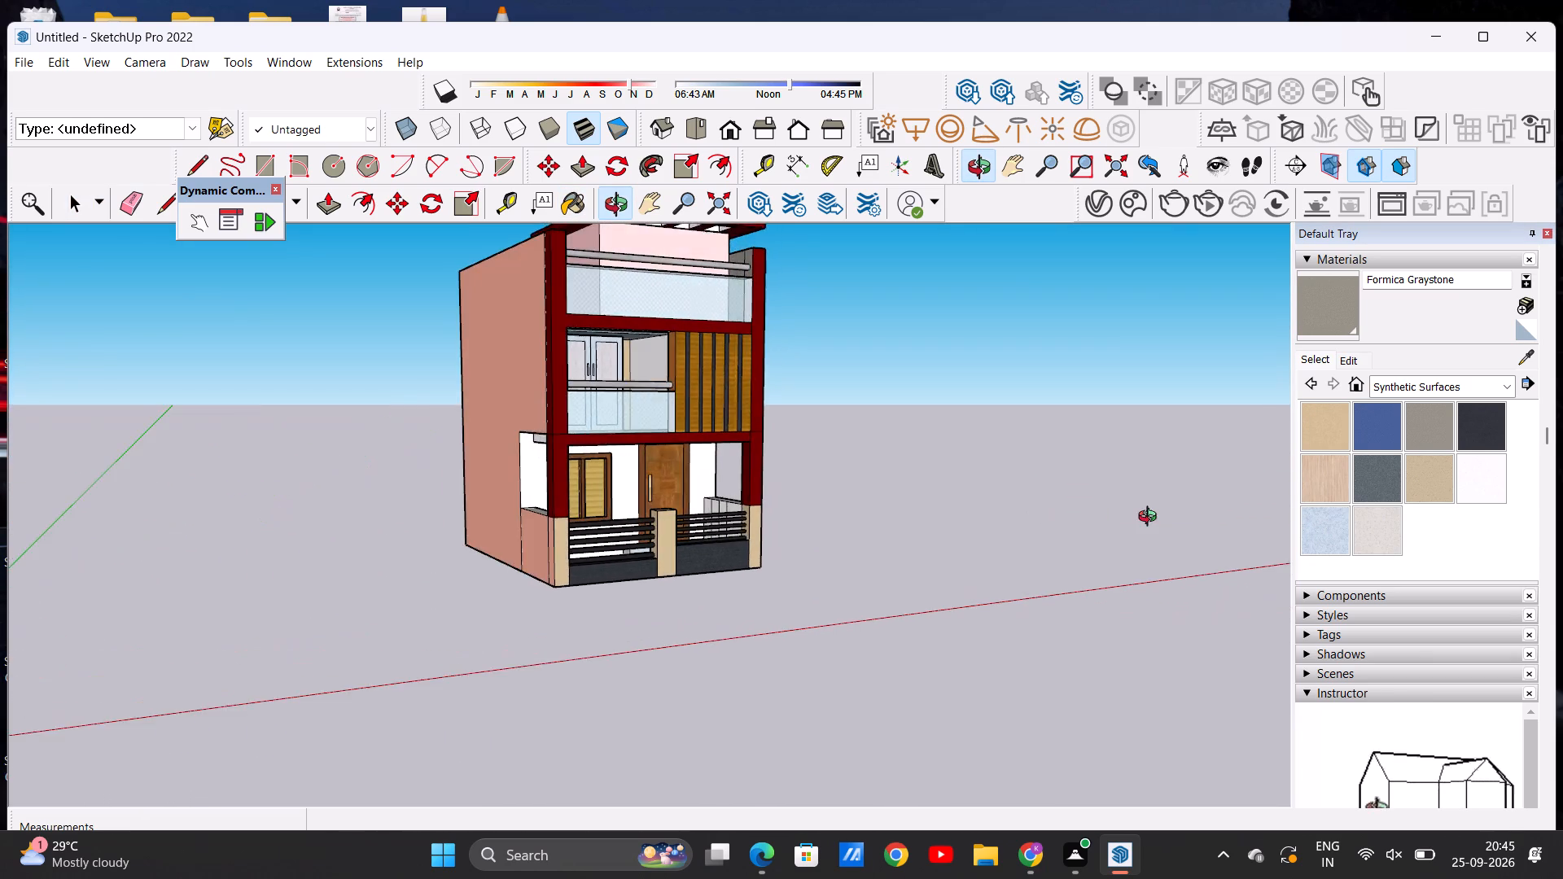
{"action": "middle_click_drag", "start_coordinate": [1151, 518], "coordinate": [790, 537]}
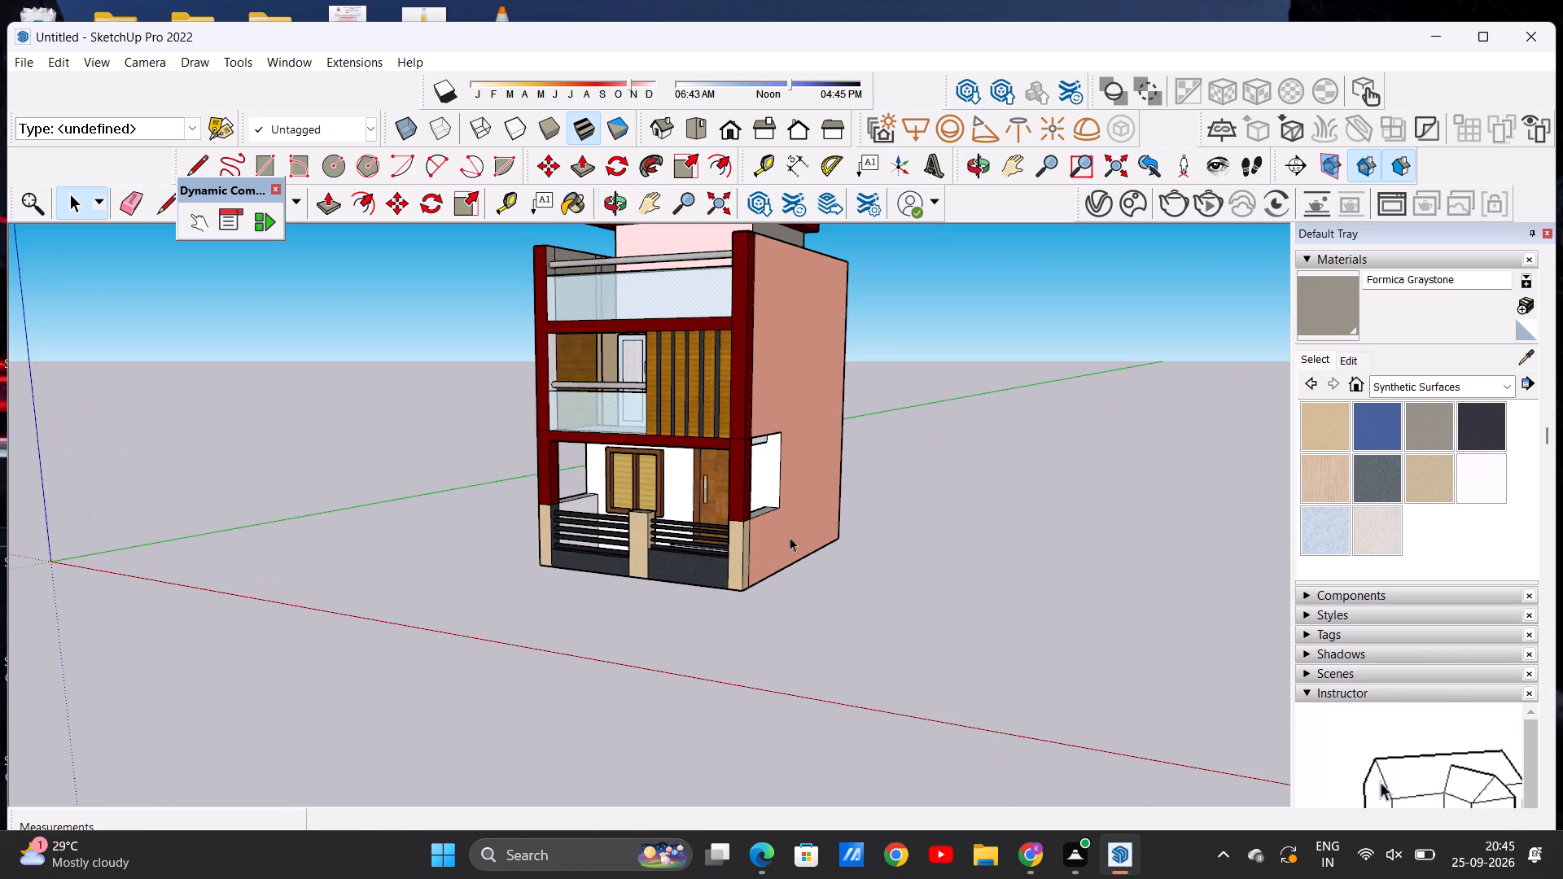
{"action": "scroll", "coordinate": [725, 540], "scroll_direction": "down", "scroll_amount": 7}
{"action": "scroll", "coordinate": [730, 389], "scroll_direction": "up", "scroll_amount": 7}
{"action": "middle_click_drag", "start_coordinate": [664, 476], "coordinate": [656, 391]}
{"action": "scroll", "coordinate": [656, 391], "scroll_direction": "down", "scroll_amount": 3}
{"action": "middle_click_drag", "start_coordinate": [685, 542], "coordinate": [676, 571]}
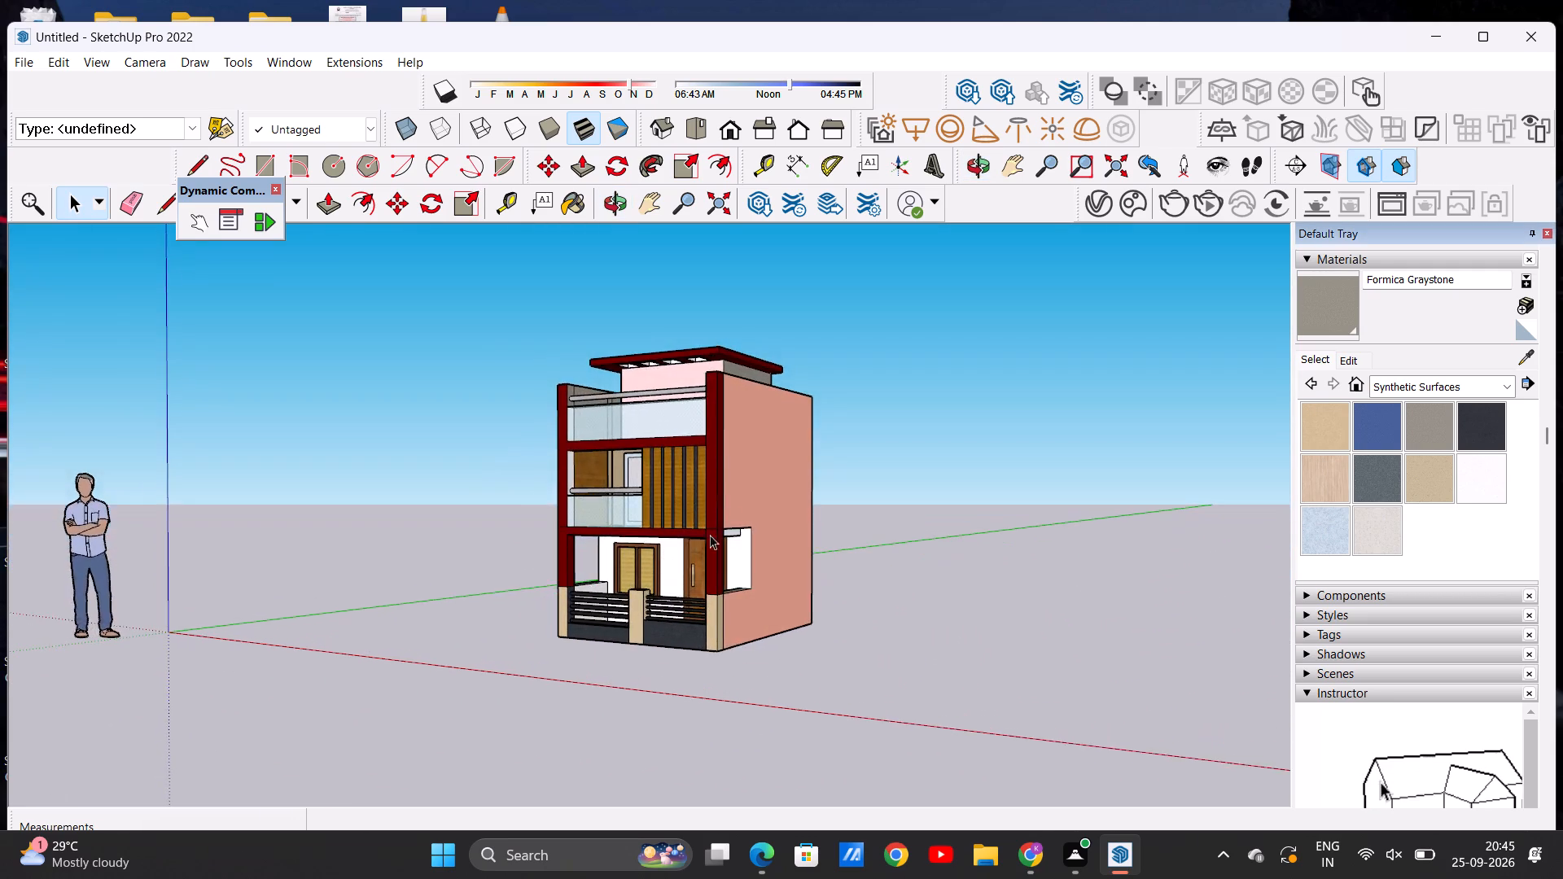
{"action": "scroll", "coordinate": [733, 462], "scroll_direction": "up", "scroll_amount": 4}
{"action": "scroll", "coordinate": [670, 426], "scroll_direction": "up", "scroll_amount": 2}
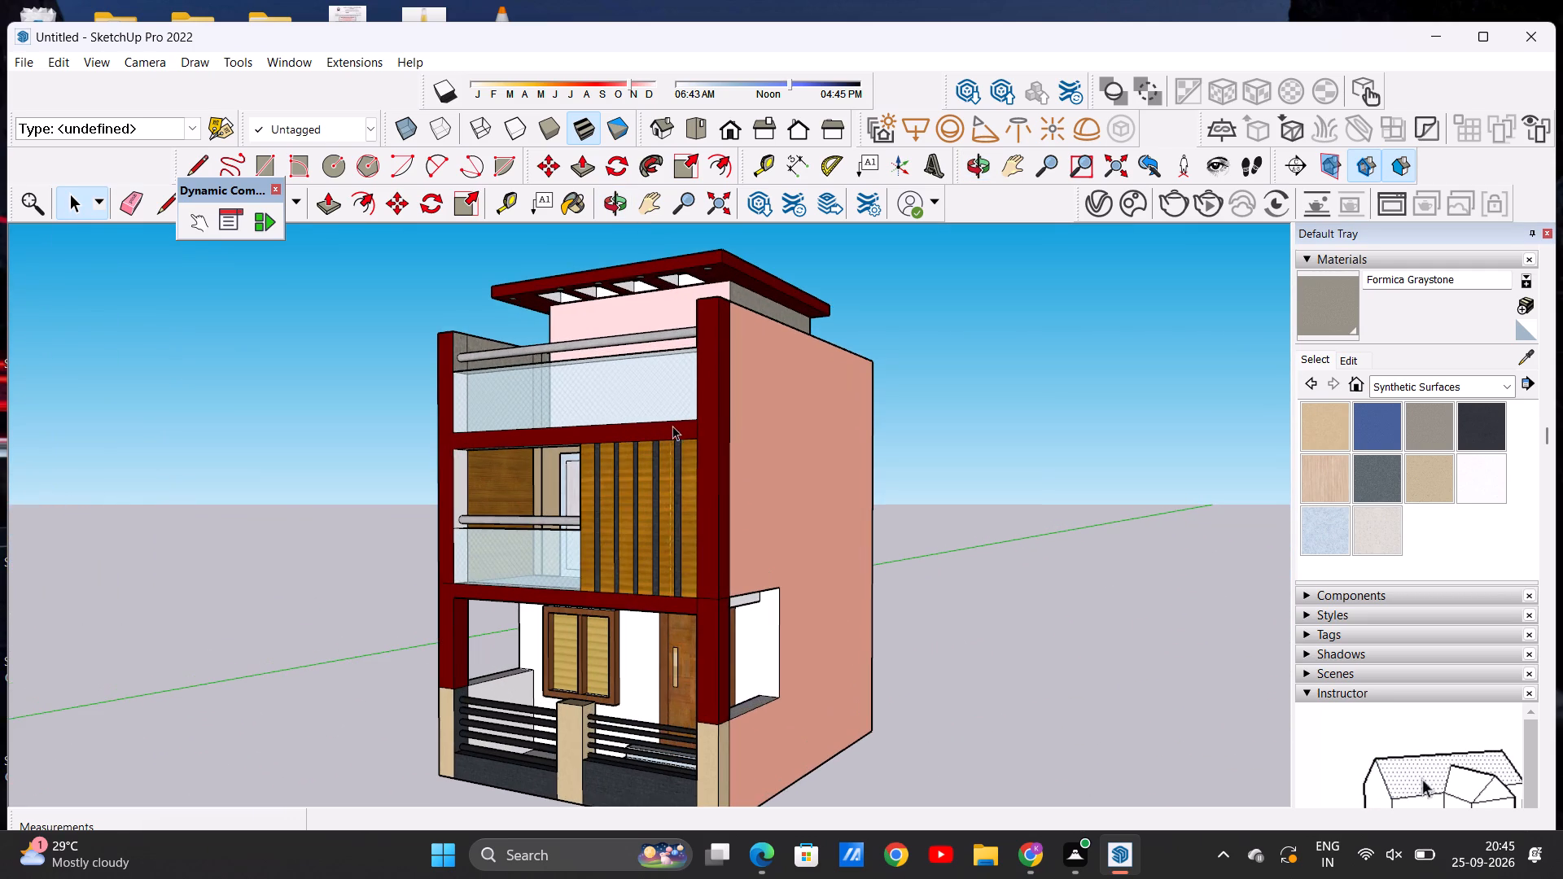
{"action": "scroll", "coordinate": [701, 435], "scroll_direction": "down", "scroll_amount": 3}
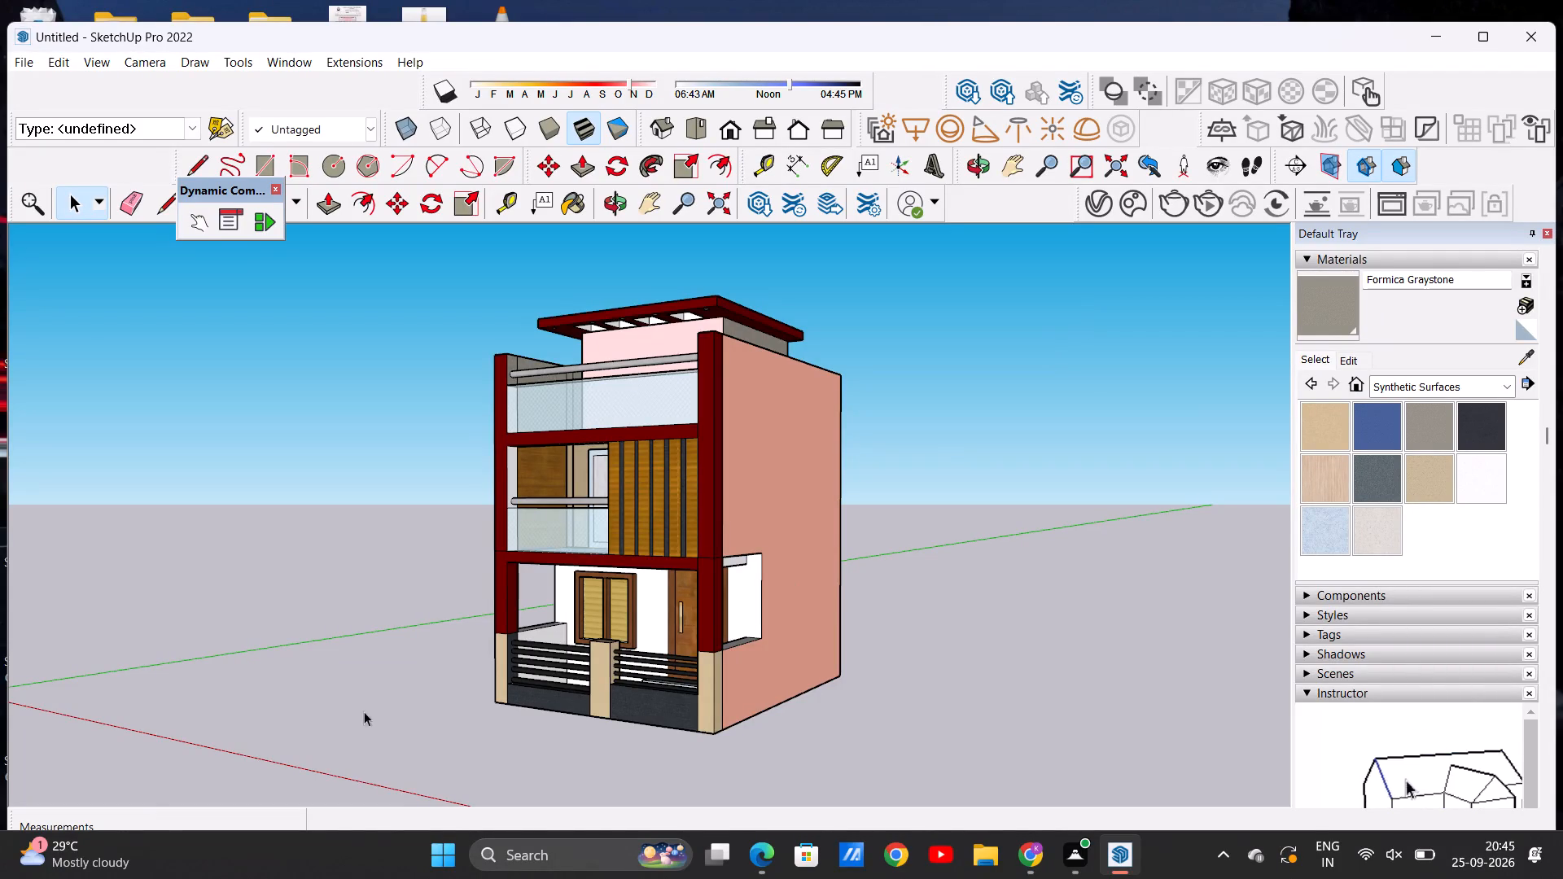
{"action": "scroll", "coordinate": [402, 648], "scroll_direction": "down", "scroll_amount": 9}
{"action": "scroll", "coordinate": [520, 663], "scroll_direction": "up", "scroll_amount": 11}
{"action": "middle_click_drag", "start_coordinate": [483, 614], "coordinate": [700, 619]}
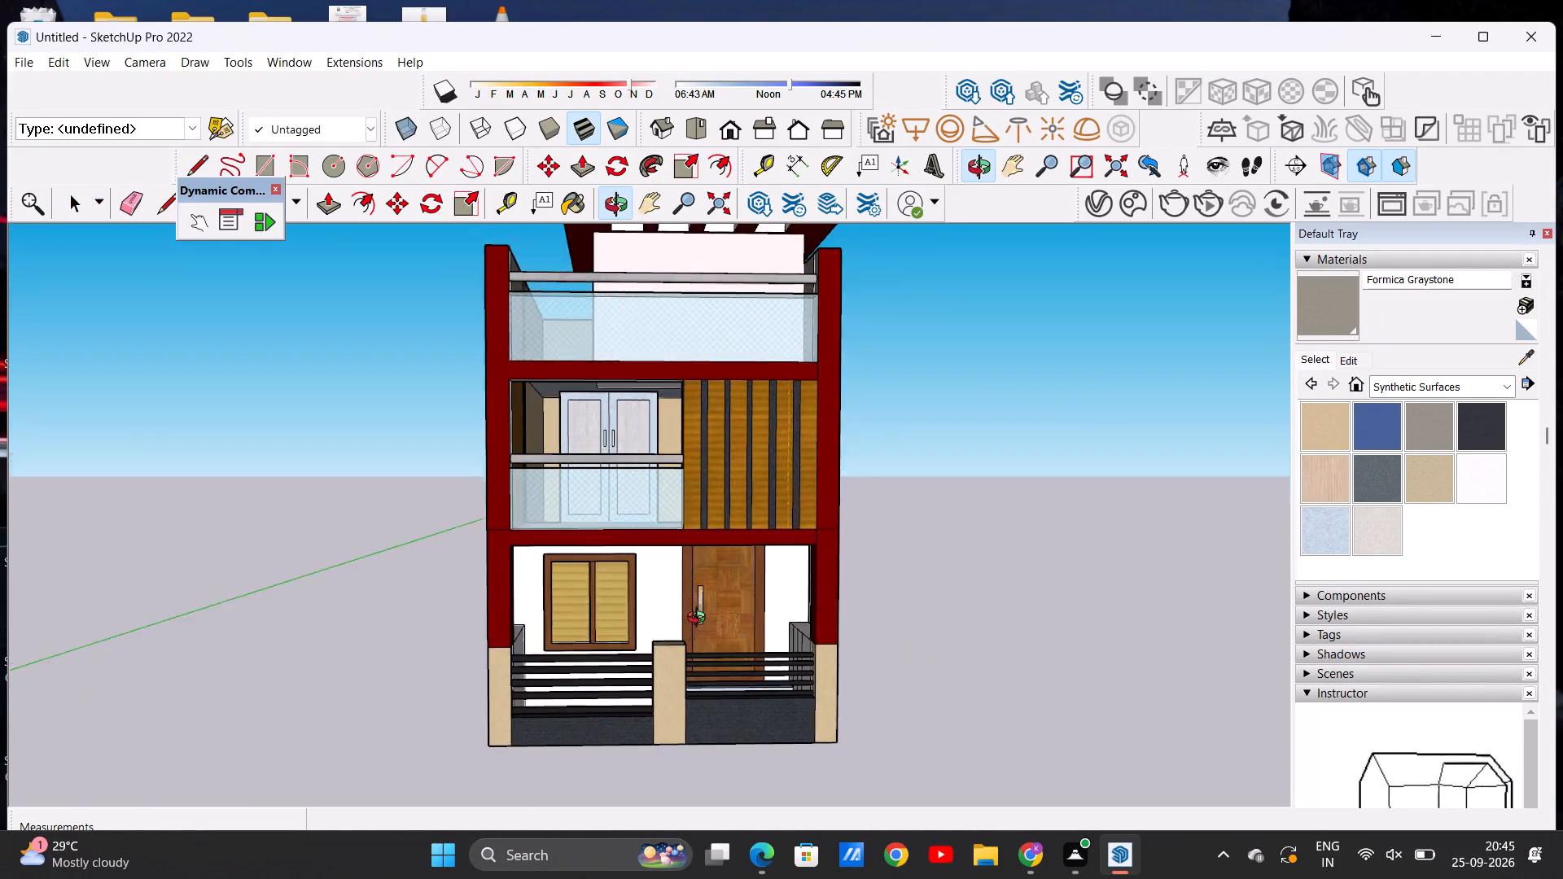
{"action": "middle_click_drag", "start_coordinate": [700, 619], "coordinate": [663, 592]}
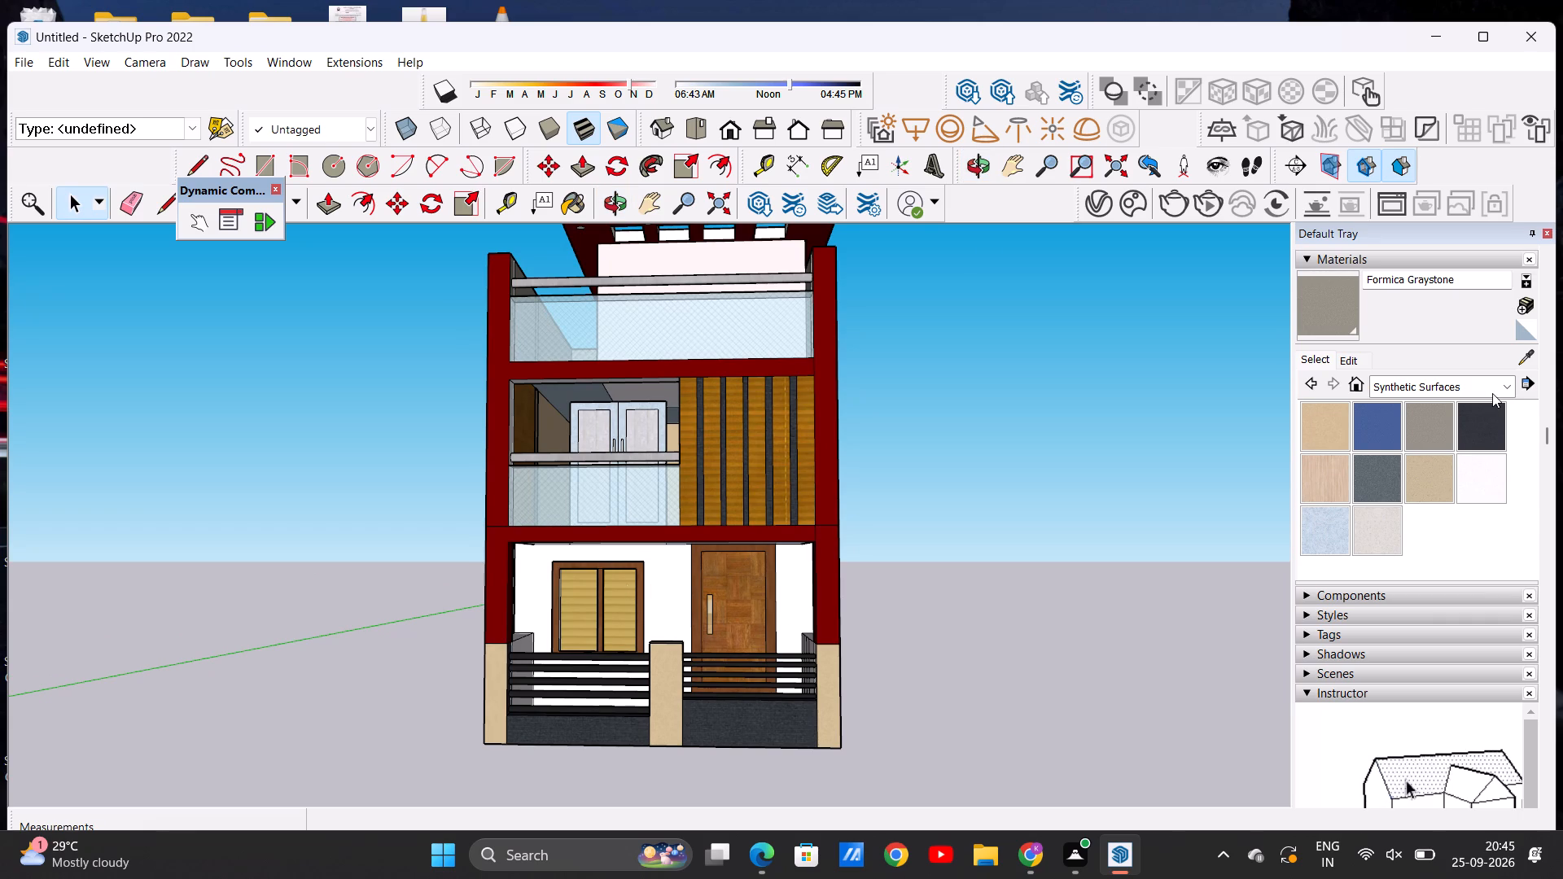
Paint the white ground-floor front wall, around the window and on both sides of the door, with Color B02.
{"action": "left_click", "coordinate": [1511, 383]}
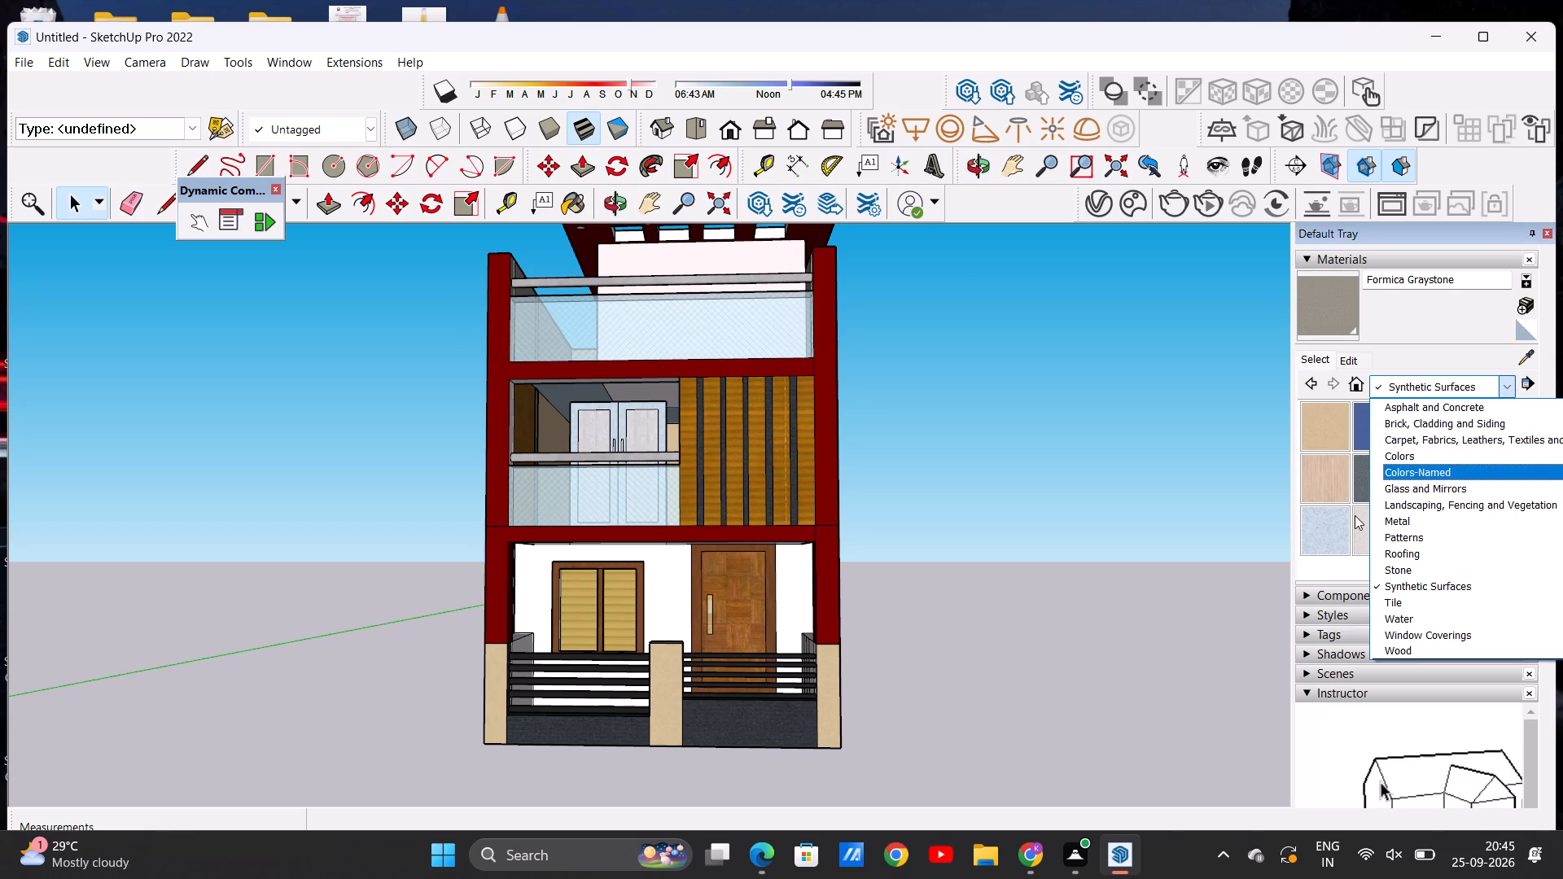
{"action": "left_click", "coordinate": [1429, 452]}
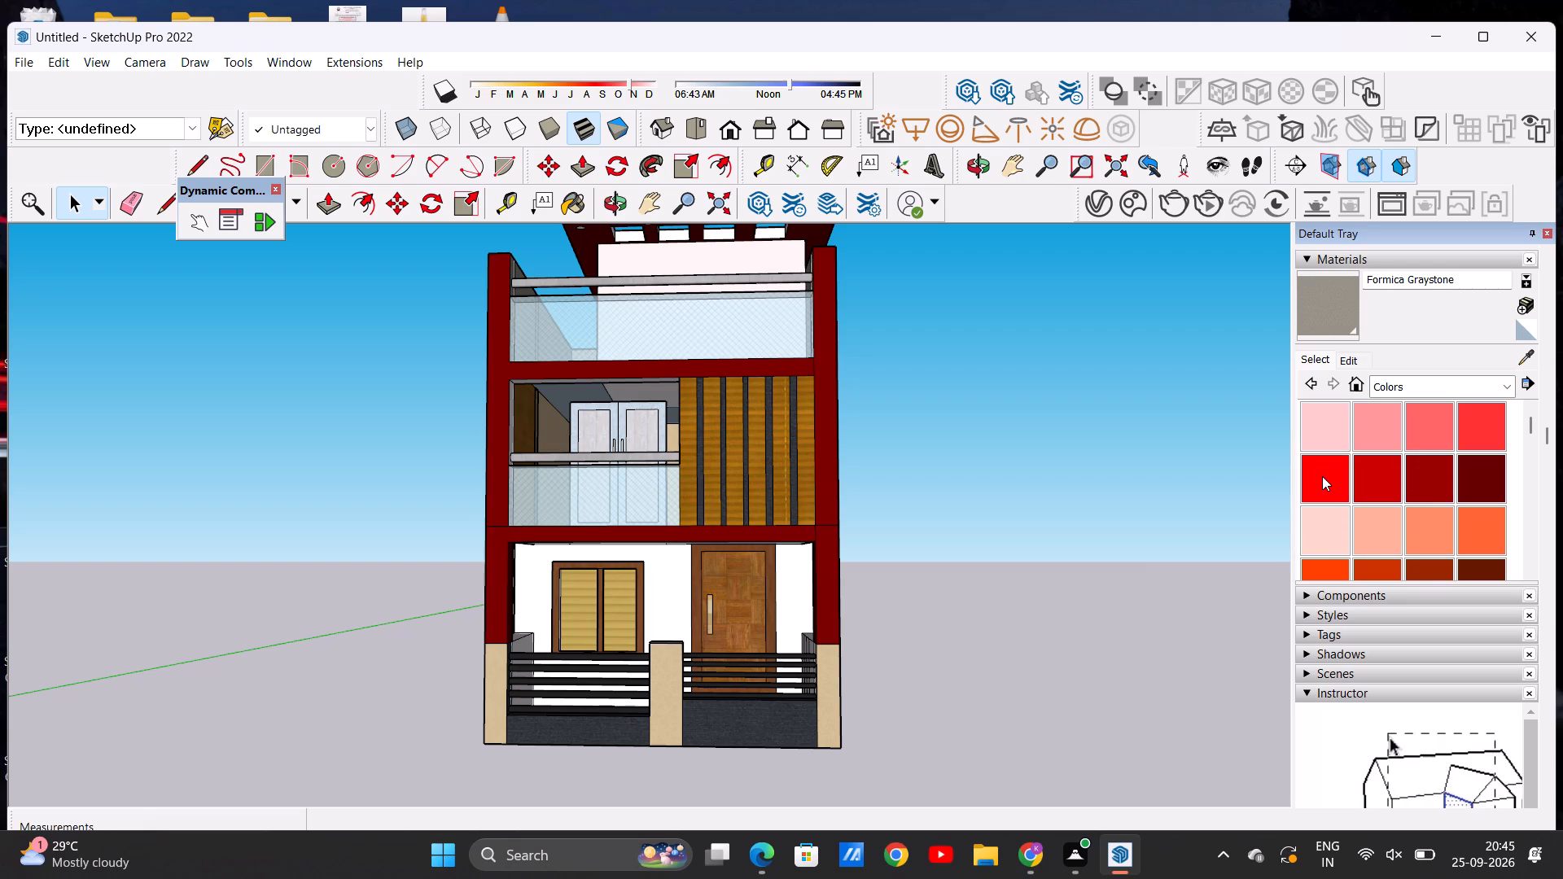
{"action": "left_click", "coordinate": [1377, 532]}
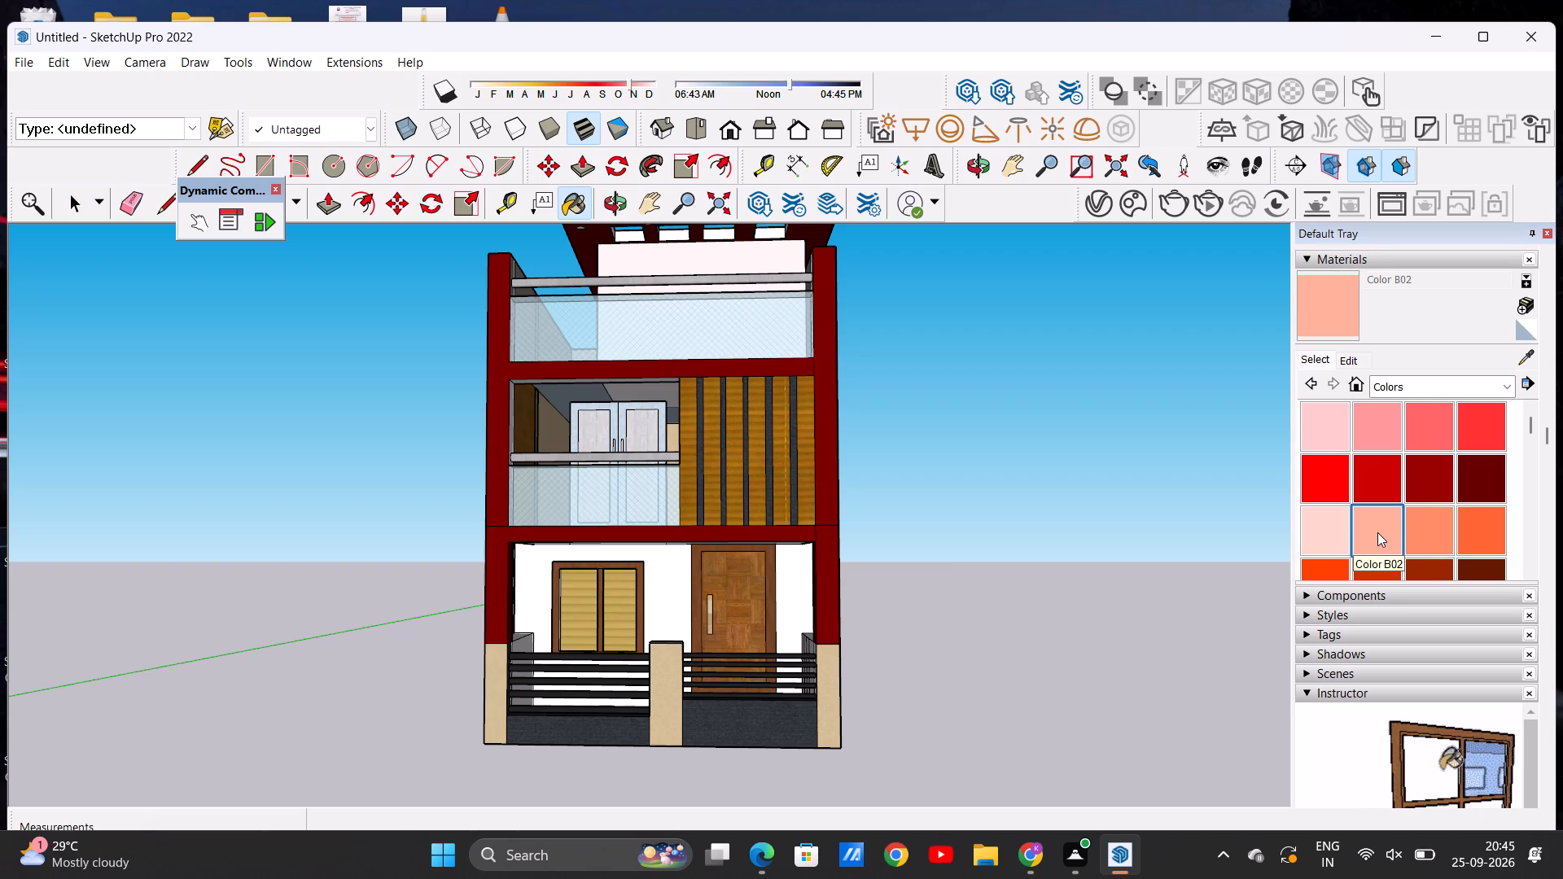
{"action": "left_click", "coordinate": [655, 595]}
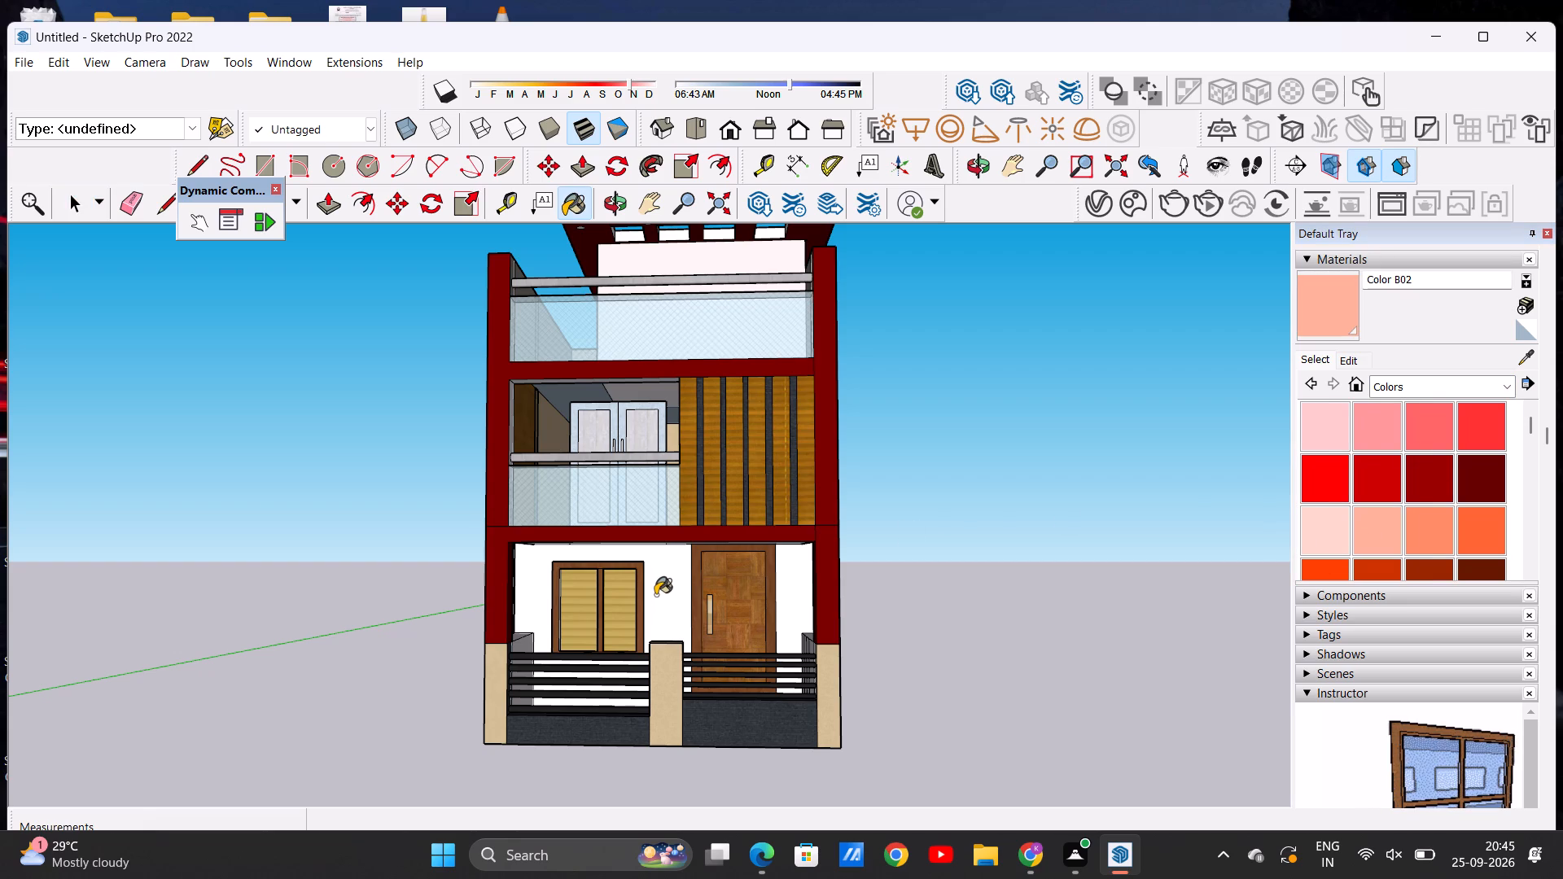
{"action": "left_click", "coordinate": [659, 583]}
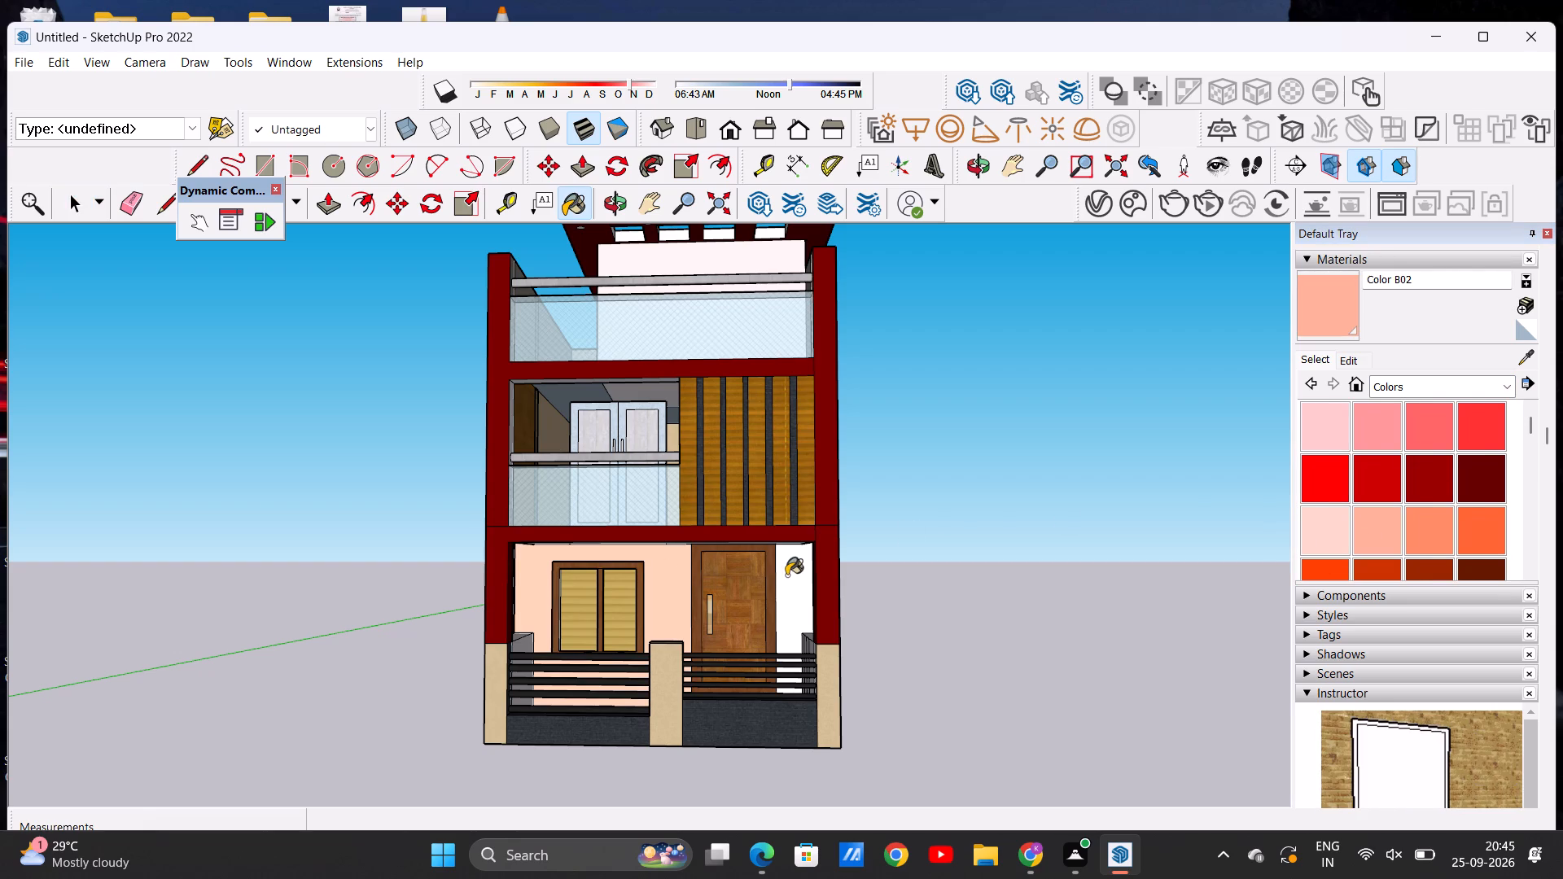
{"action": "left_click", "coordinate": [786, 575]}
Review the coloured house from above, from below and in the standard front view.
{"action": "scroll", "coordinate": [764, 586], "scroll_direction": "down", "scroll_amount": 7}
{"action": "middle_click_drag", "start_coordinate": [742, 592], "coordinate": [717, 647]}
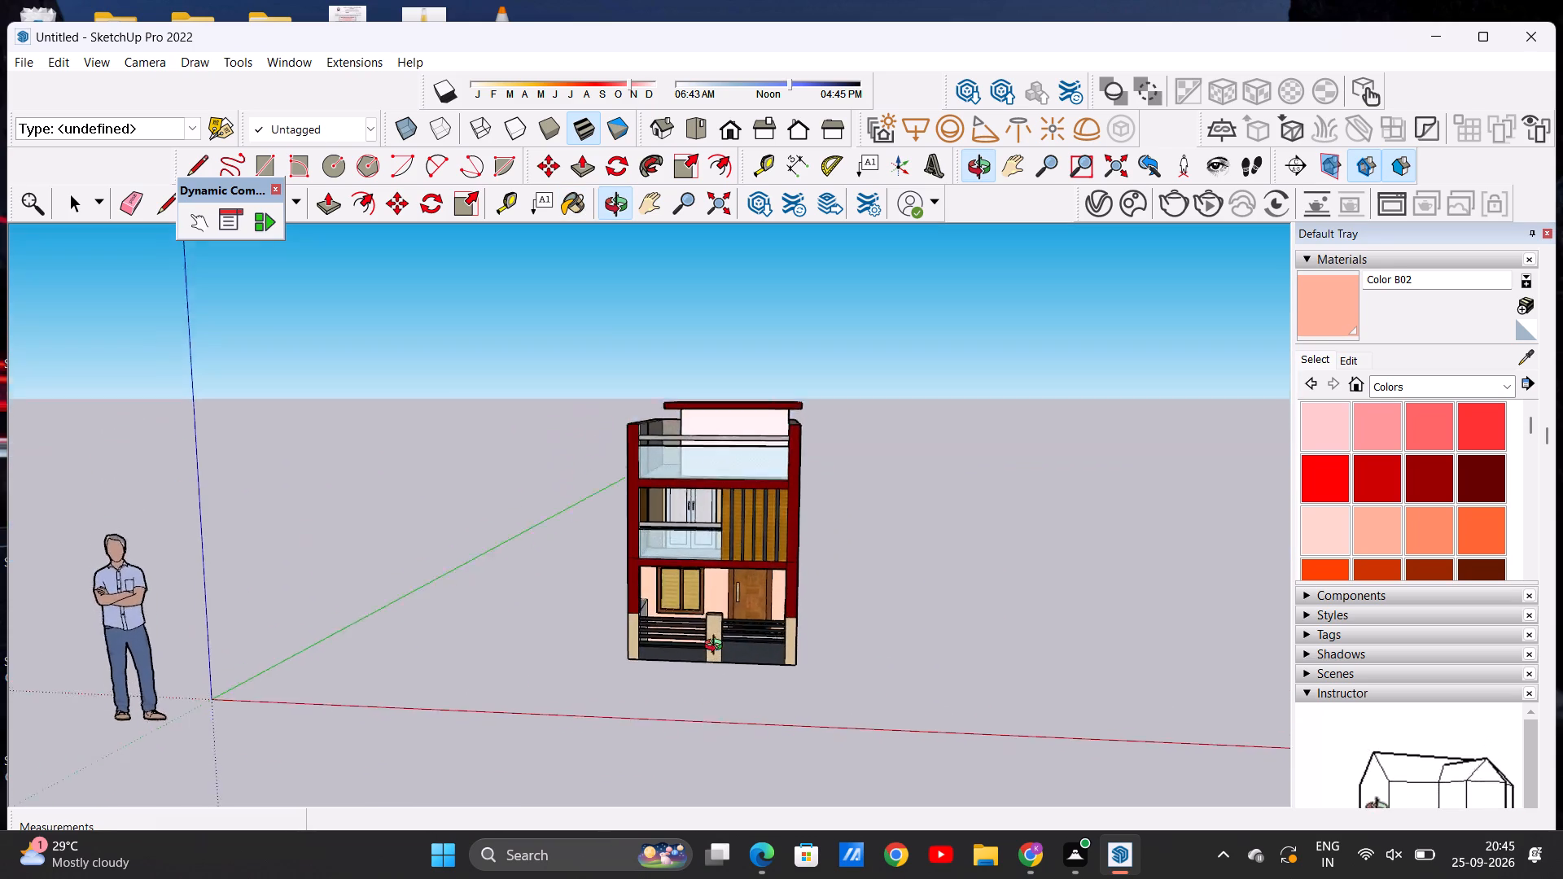
{"action": "middle_click_drag", "start_coordinate": [717, 647], "coordinate": [753, 580]}
{"action": "scroll", "coordinate": [736, 574], "scroll_direction": "up", "scroll_amount": 2}
{"action": "middle_click_drag", "start_coordinate": [729, 601], "coordinate": [659, 730]}
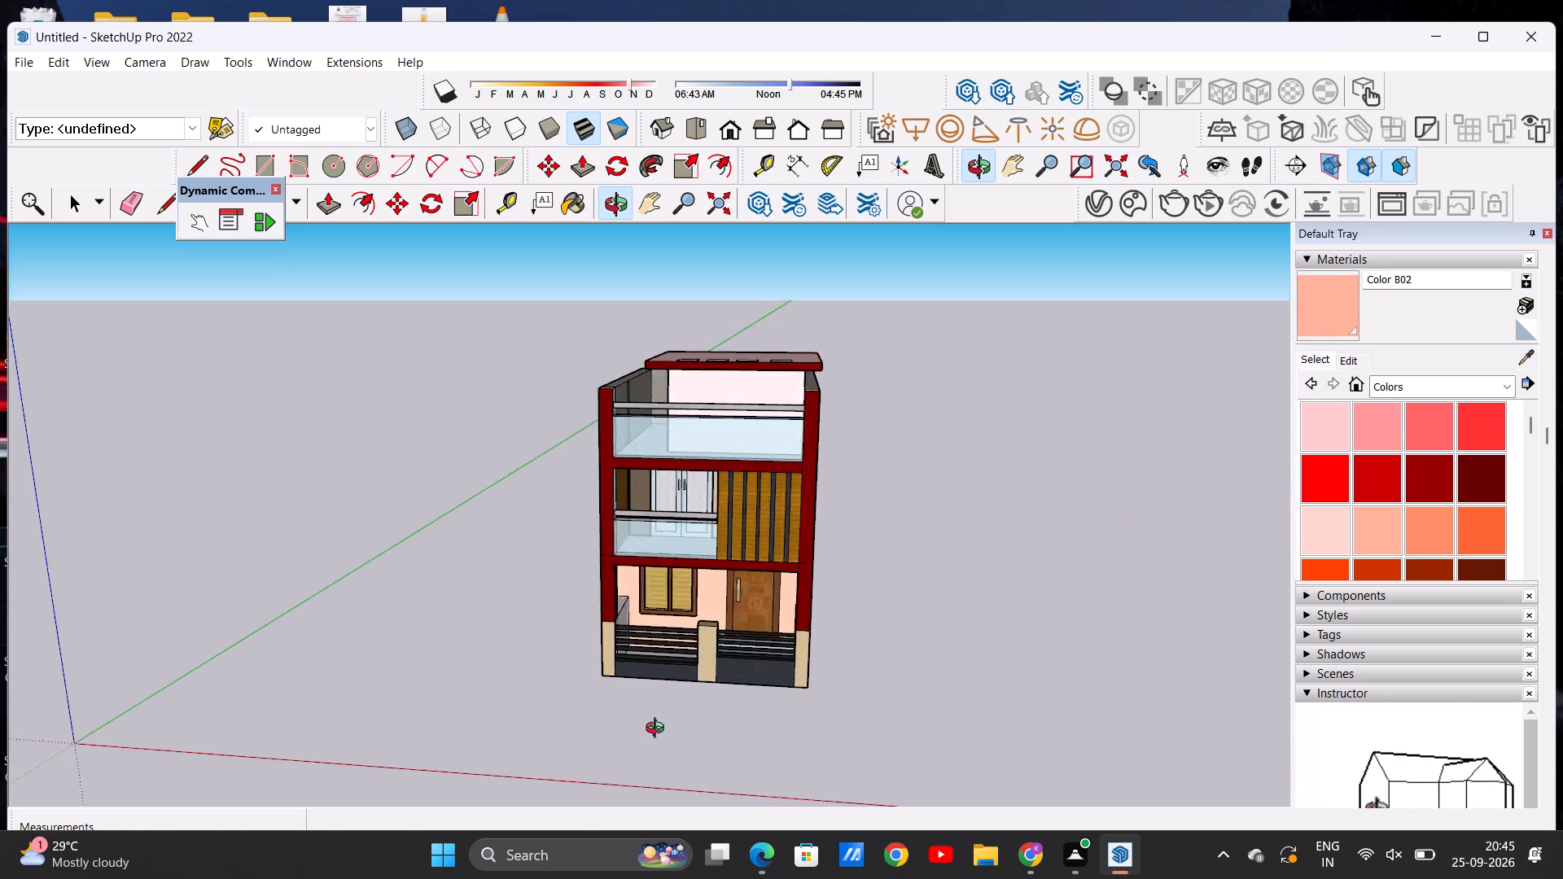
{"action": "middle_click_drag", "start_coordinate": [659, 730], "coordinate": [624, 662]}
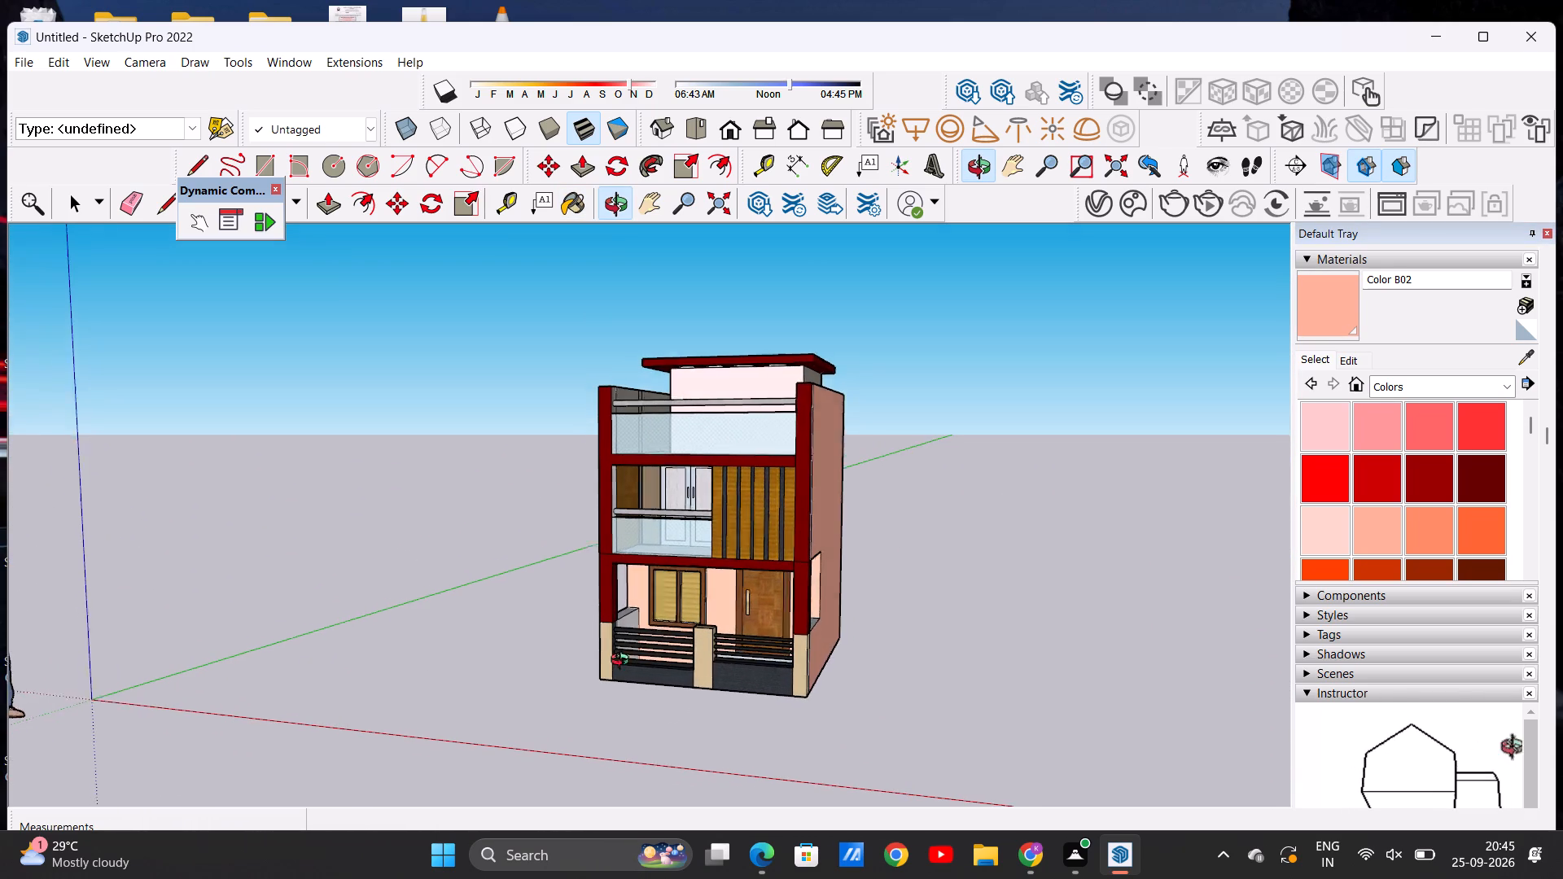
{"action": "middle_click_drag", "start_coordinate": [624, 662], "coordinate": [620, 659]}
{"action": "key", "text": "space"}
{"action": "scroll", "coordinate": [742, 579], "scroll_direction": "up", "scroll_amount": 2}
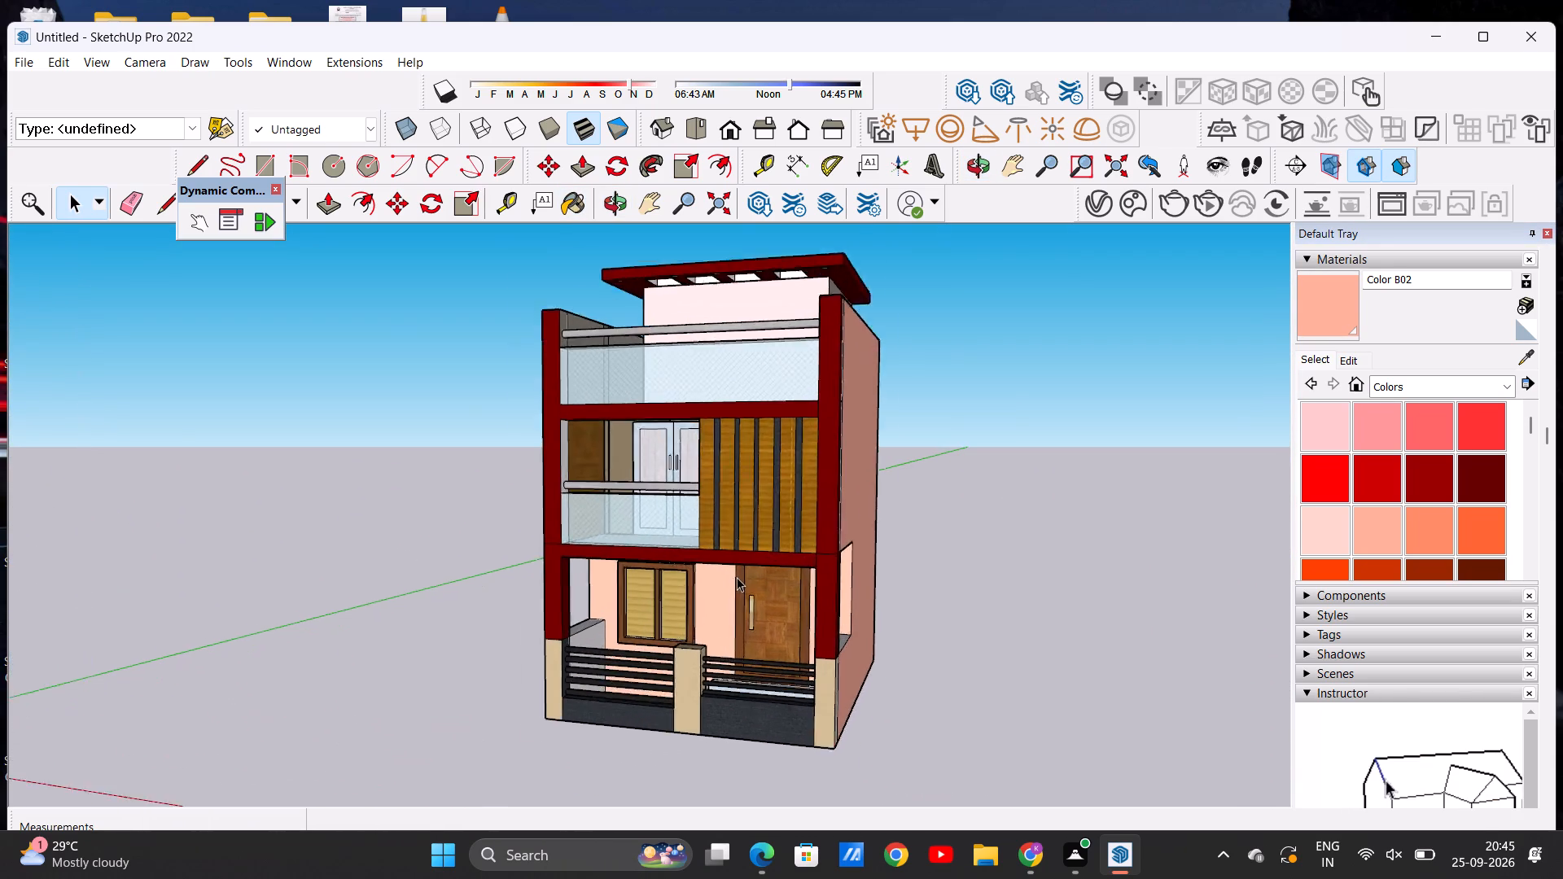
{"action": "scroll", "coordinate": [737, 577], "scroll_direction": "up", "scroll_amount": 3}
{"action": "scroll", "coordinate": [703, 574], "scroll_direction": "down", "scroll_amount": 4}
{"action": "middle_click_drag", "start_coordinate": [699, 578], "coordinate": [757, 469]}
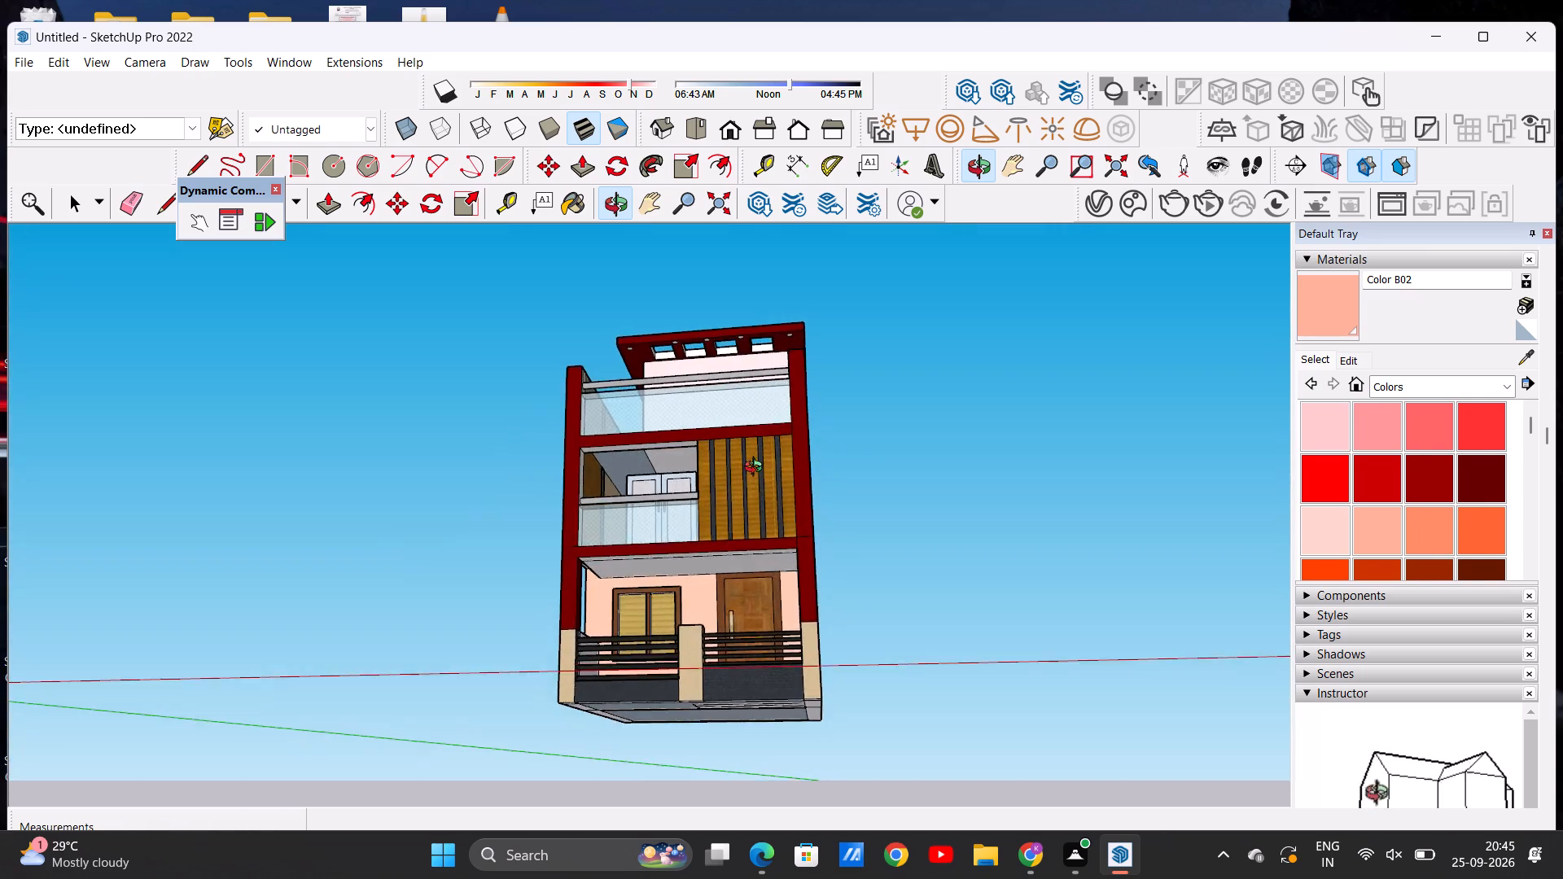
{"action": "middle_click_drag", "start_coordinate": [757, 469], "coordinate": [794, 632]}
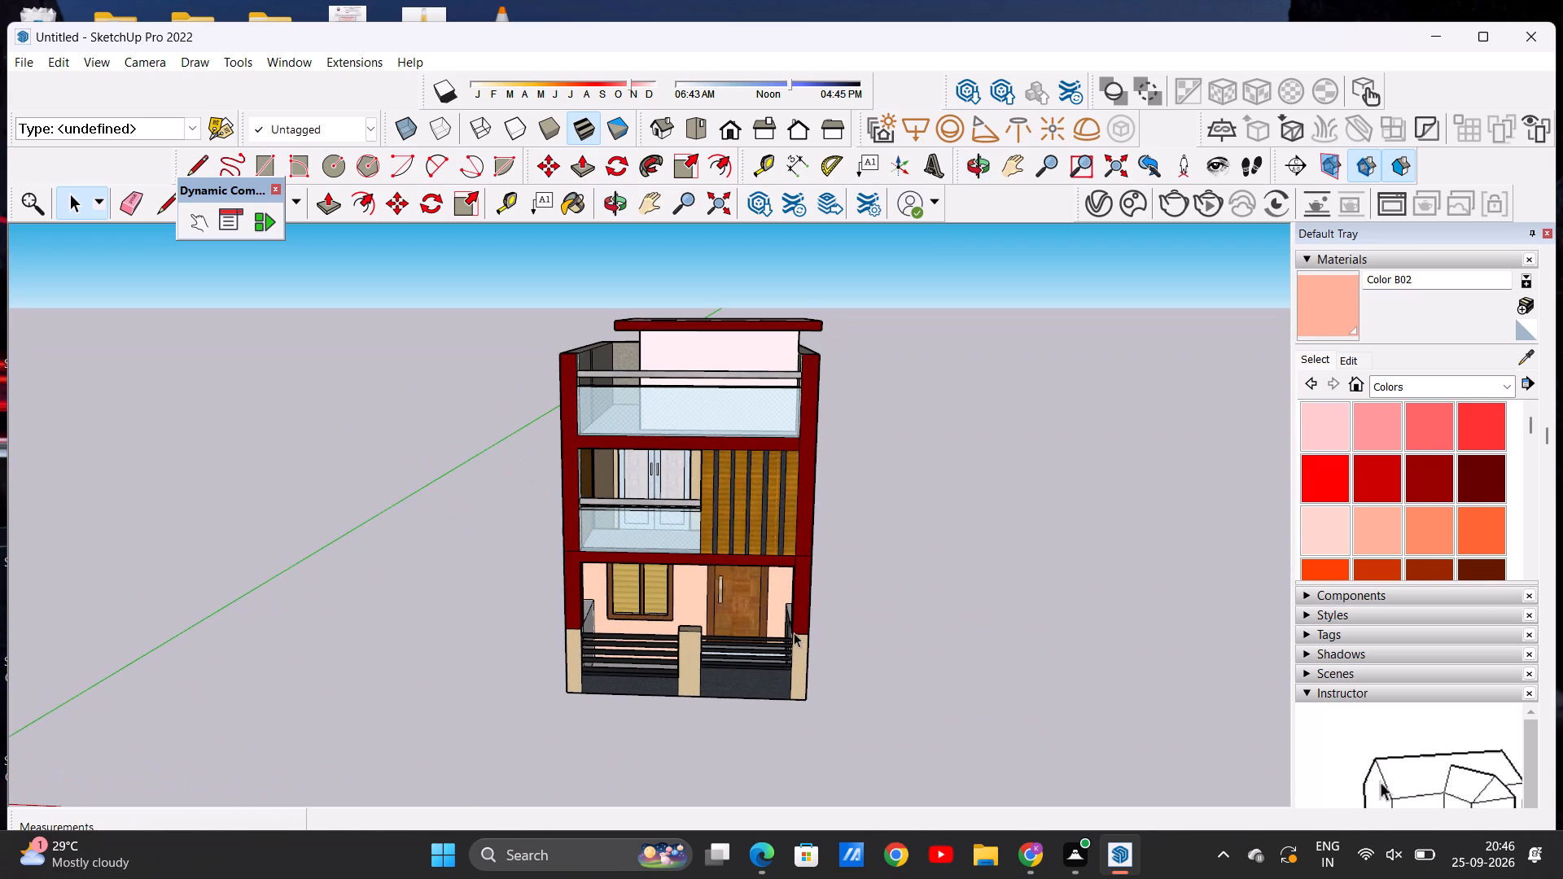
{"action": "left_click", "coordinate": [732, 129]}
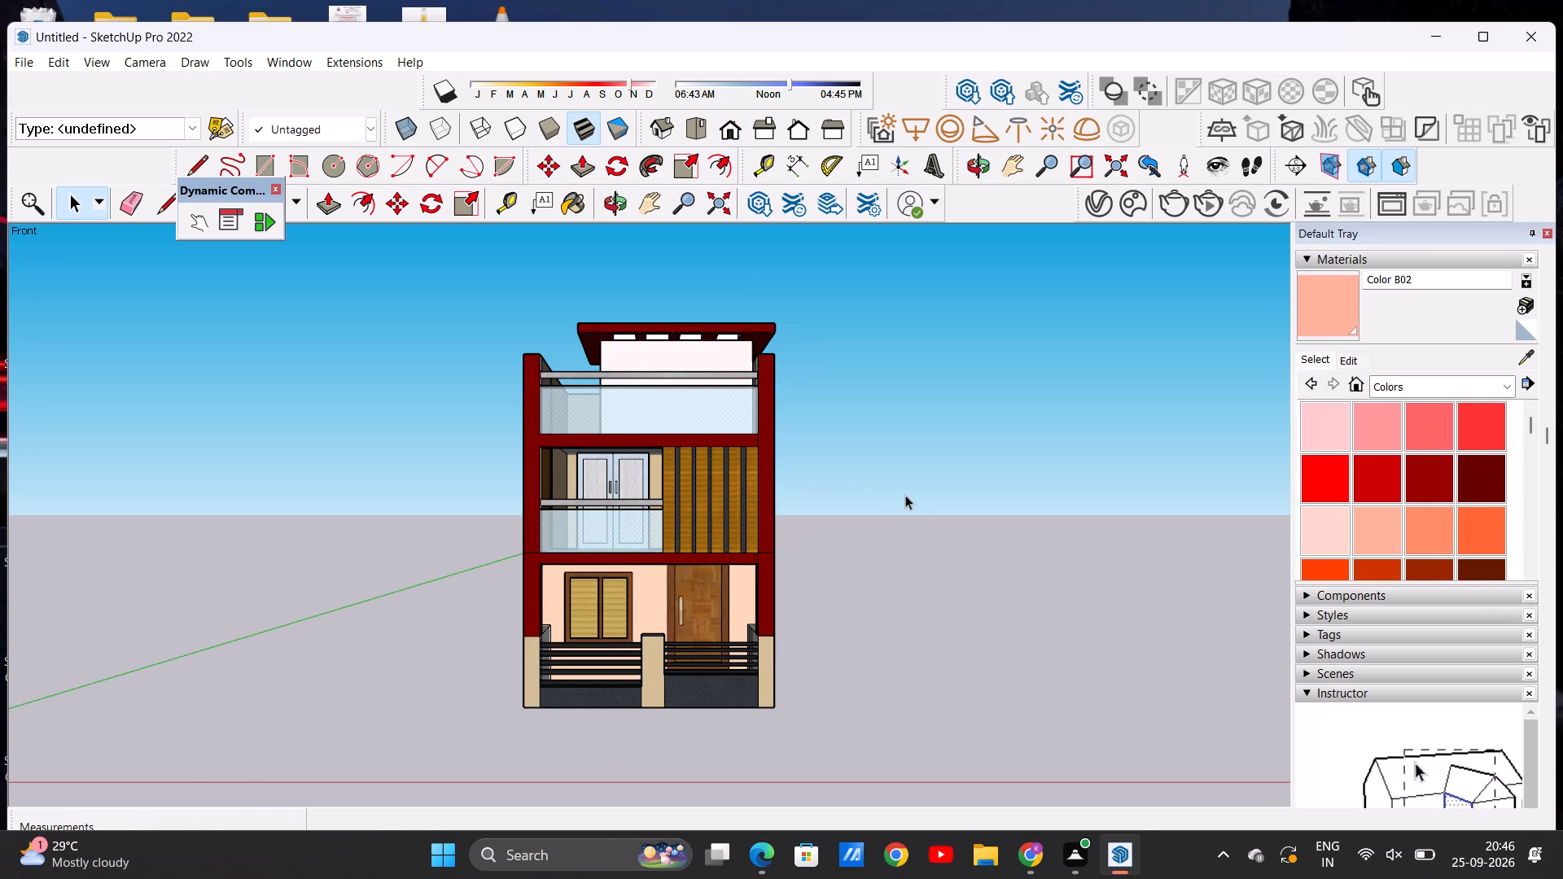
{"action": "scroll", "coordinate": [505, 837], "scroll_direction": "up", "scroll_amount": 4}
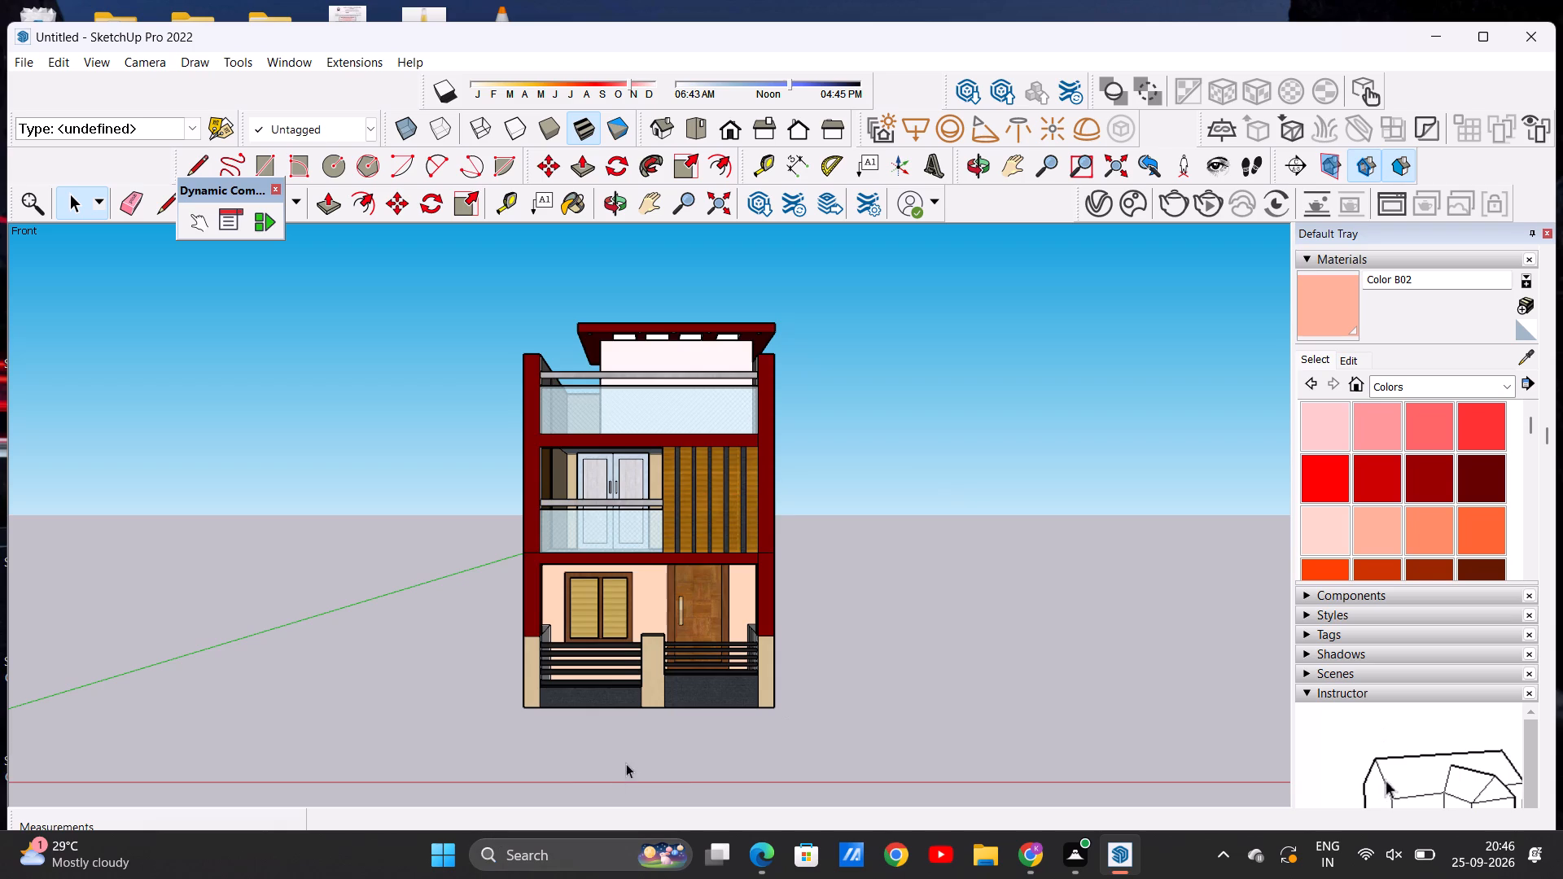
Paint the top and inner face of the window-side low porch wall with Color B02.
{"action": "scroll", "coordinate": [585, 711], "scroll_direction": "up", "scroll_amount": 5}
{"action": "middle_click_drag", "start_coordinate": [615, 638], "coordinate": [760, 825]}
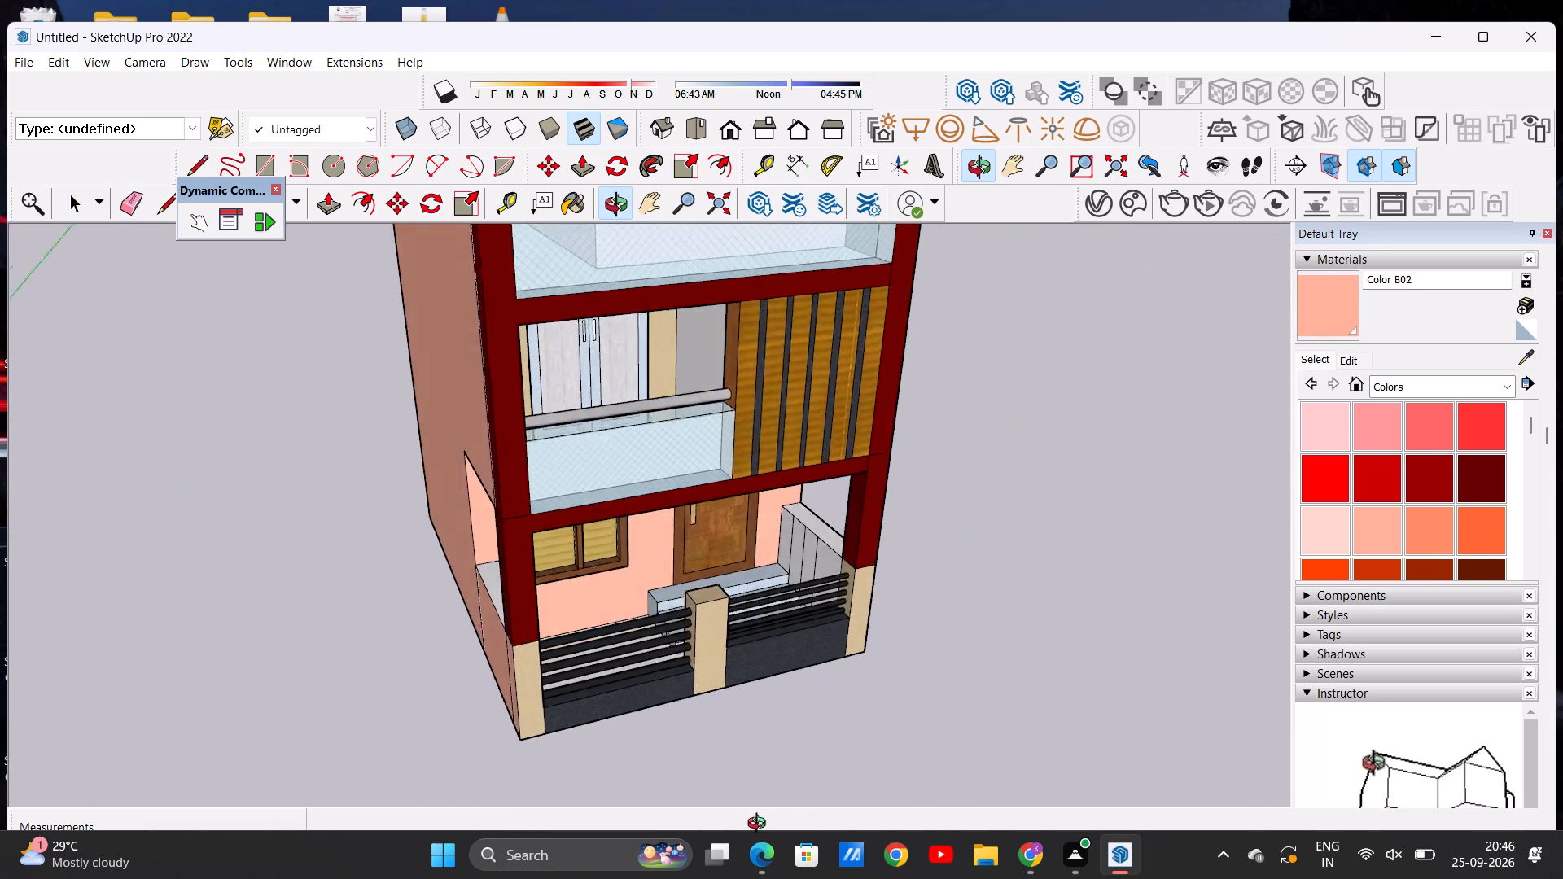
{"action": "middle_click_drag", "start_coordinate": [760, 825], "coordinate": [608, 831]}
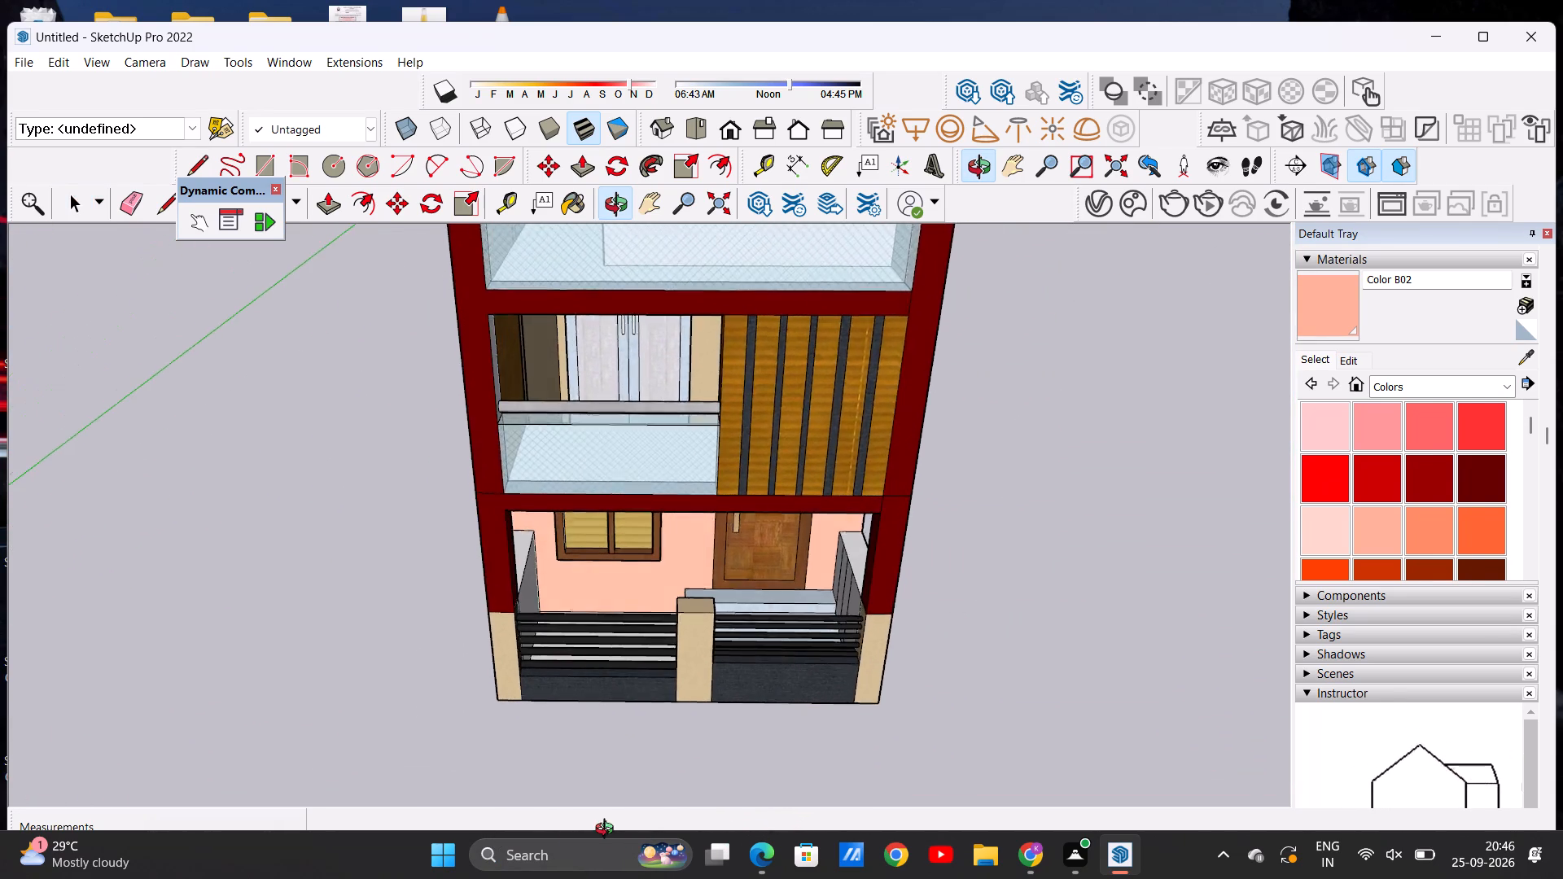
{"action": "middle_click_drag", "start_coordinate": [608, 831], "coordinate": [802, 845]}
{"action": "scroll", "coordinate": [812, 536], "scroll_direction": "up", "scroll_amount": 13}
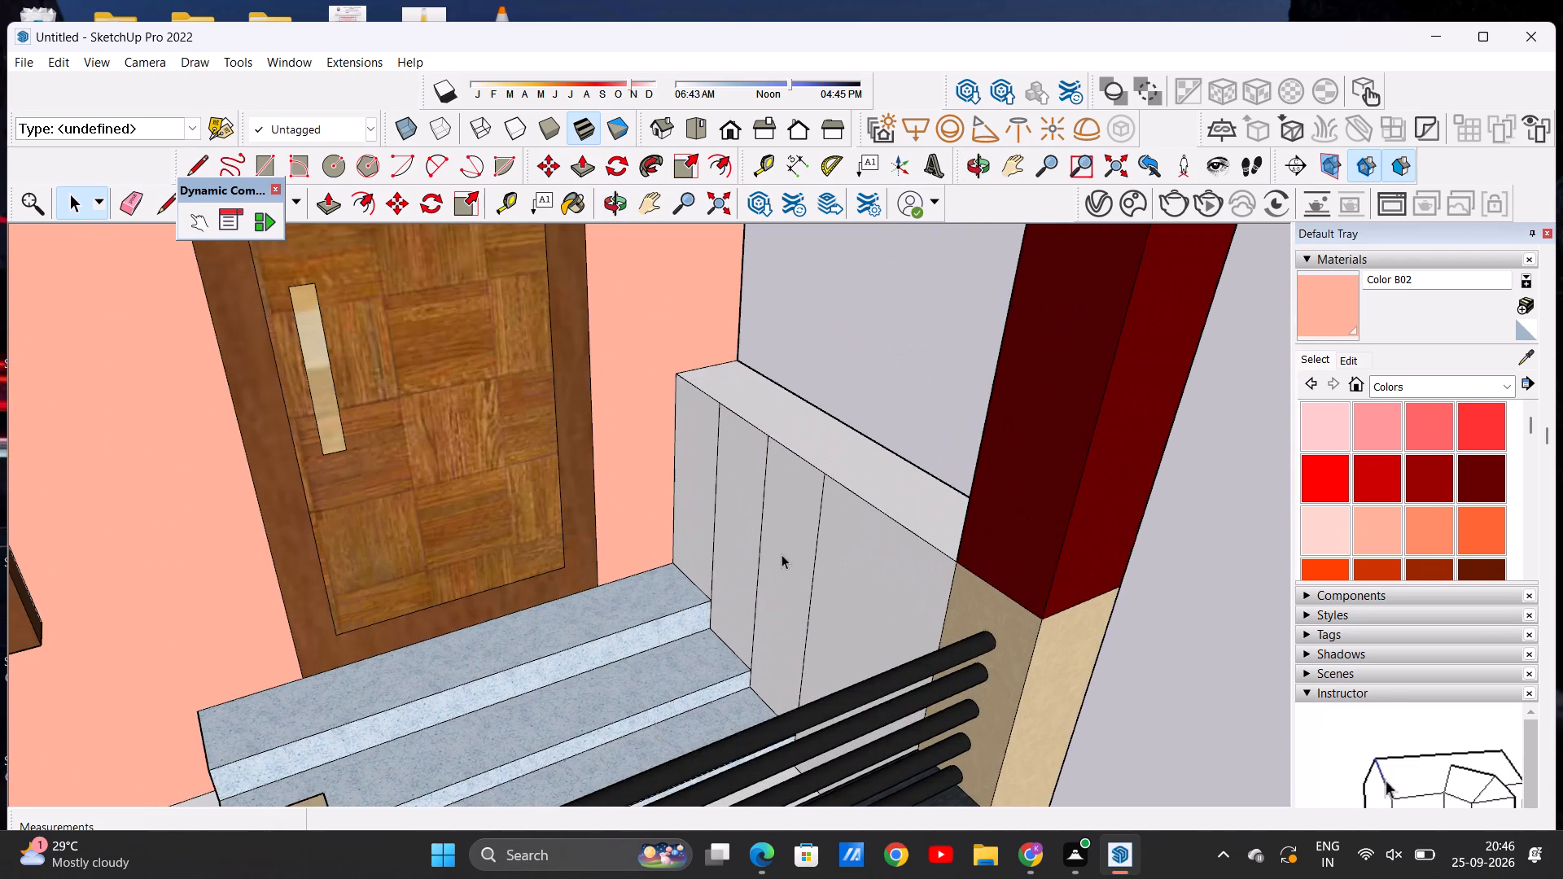
{"action": "scroll", "coordinate": [778, 562], "scroll_direction": "down", "scroll_amount": 6}
{"action": "middle_click_drag", "start_coordinate": [761, 593], "coordinate": [589, 558]}
{"action": "scroll", "coordinate": [590, 563], "scroll_direction": "down", "scroll_amount": 5}
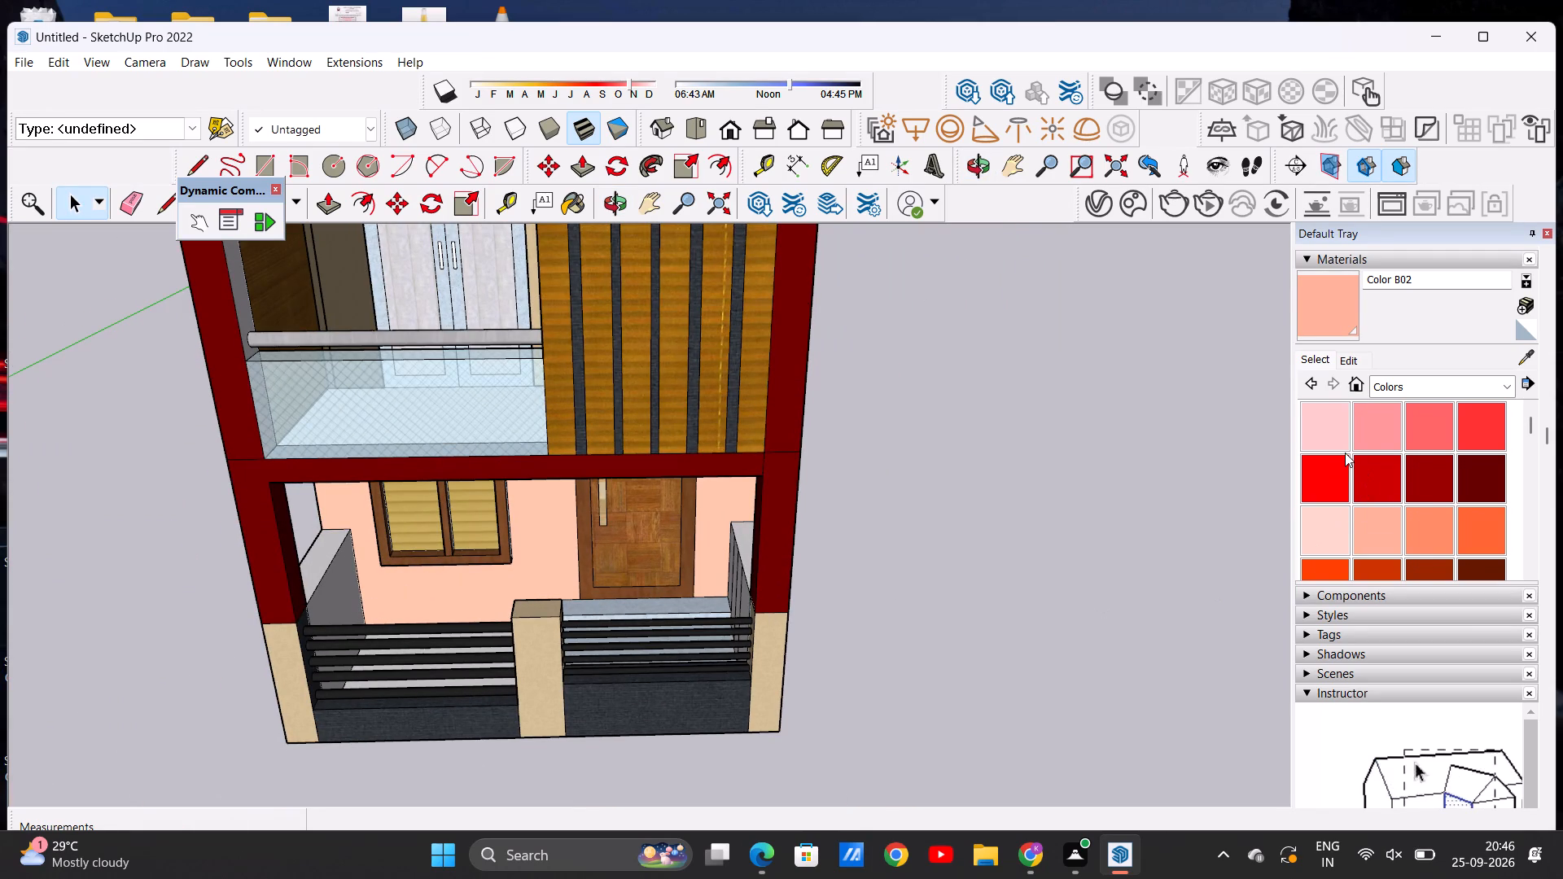
{"action": "left_click", "coordinate": [1373, 525]}
{"action": "scroll", "coordinate": [329, 570], "scroll_direction": "up", "scroll_amount": 4}
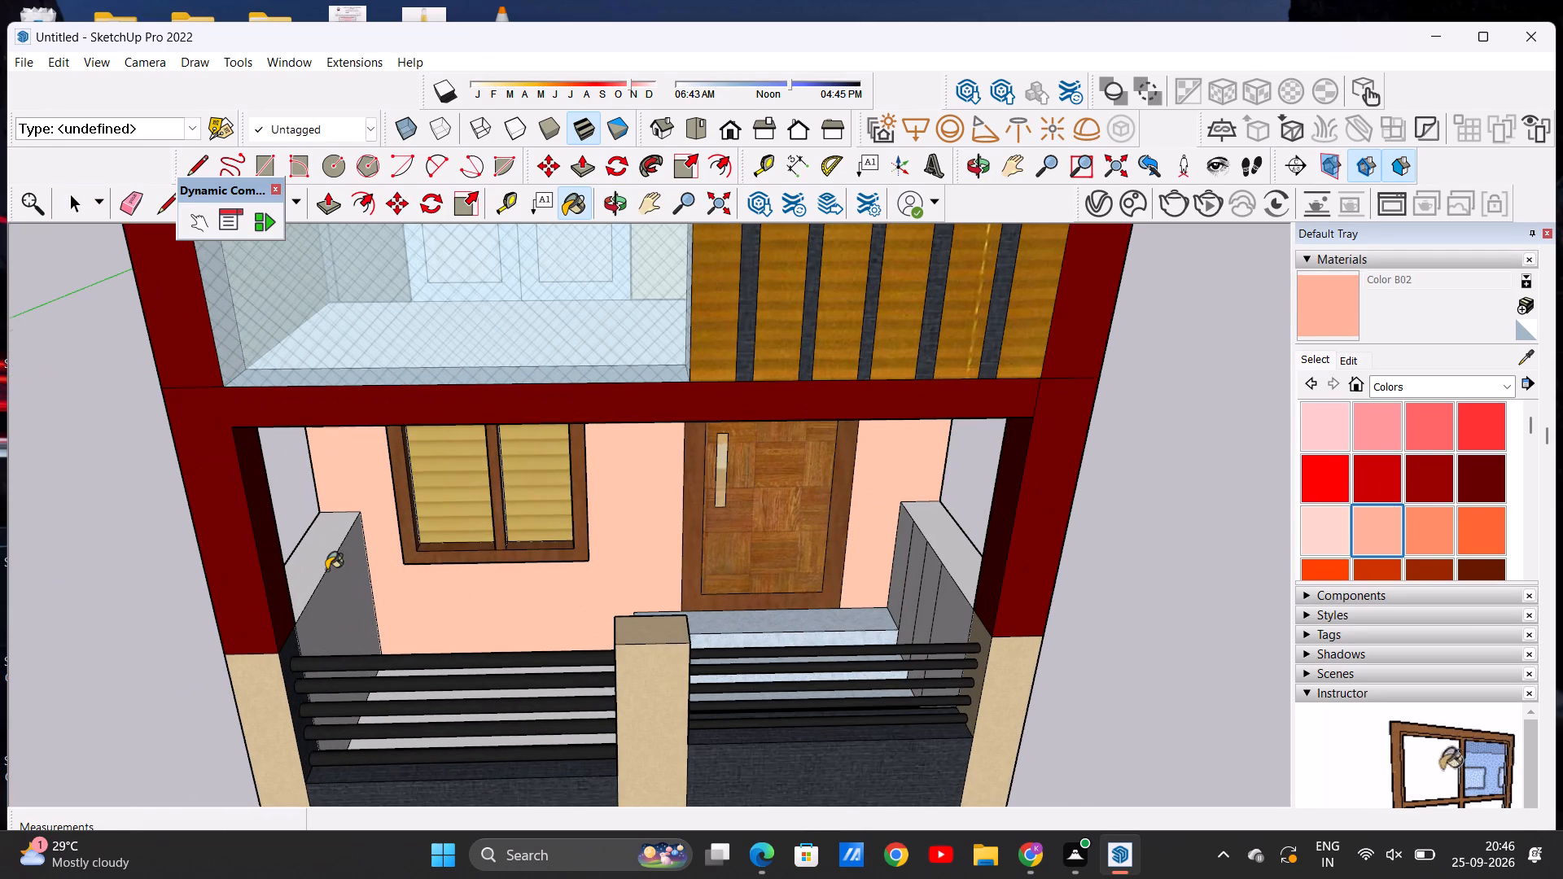
{"action": "left_click", "coordinate": [335, 595]}
{"action": "left_click", "coordinate": [303, 566]}
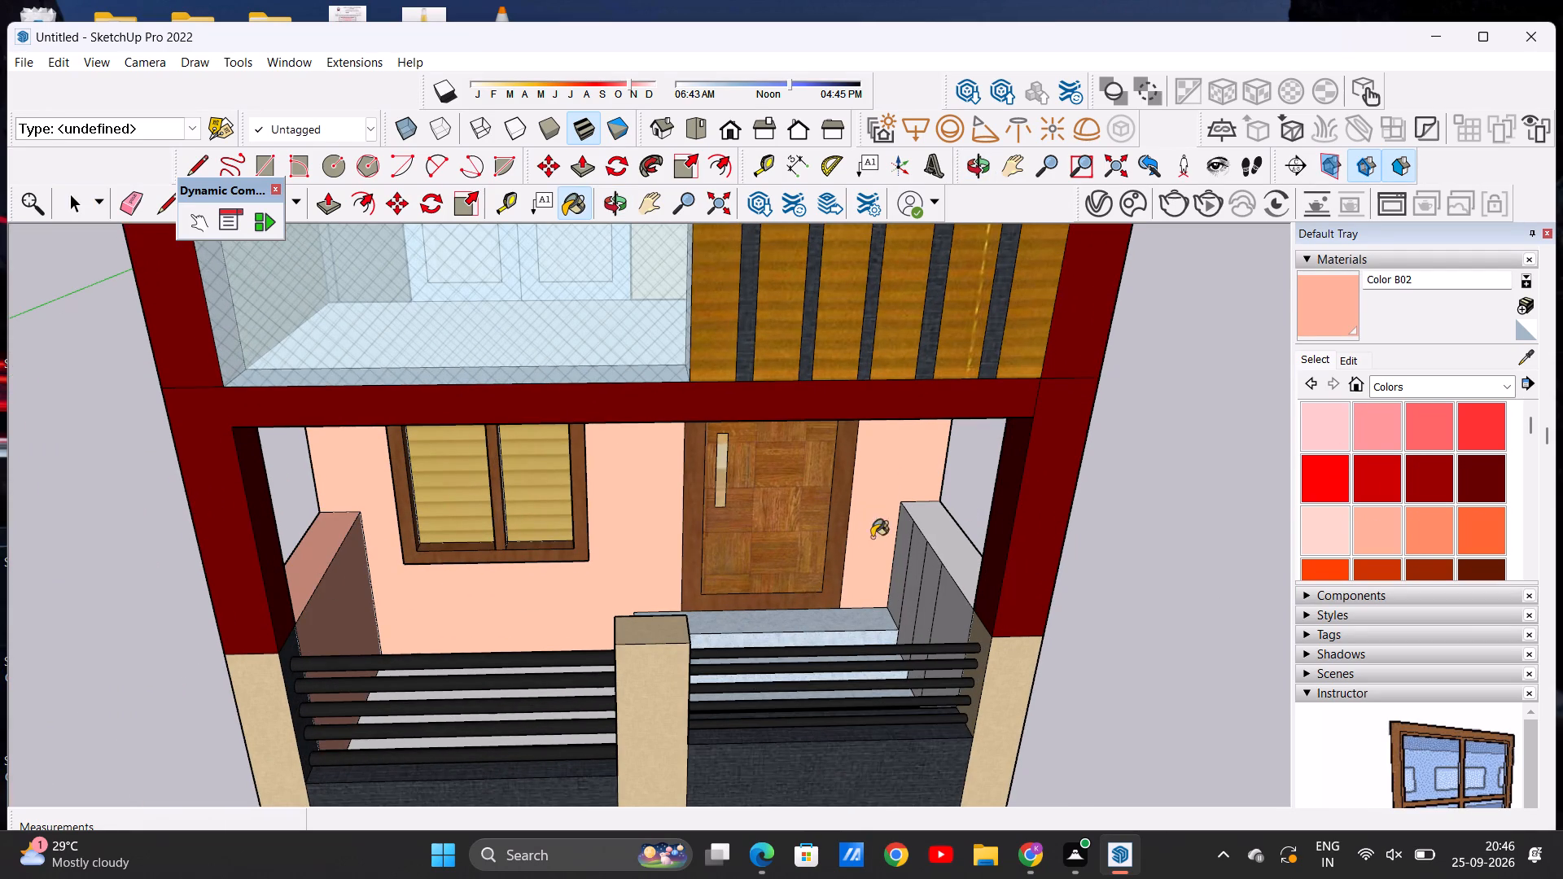
Paint the top and all inner face strips of the door-side low porch wall with Color B02.
{"action": "left_click", "coordinate": [945, 537]}
{"action": "left_click", "coordinate": [906, 548]}
{"action": "left_click", "coordinate": [917, 562]}
{"action": "left_click", "coordinate": [930, 586]}
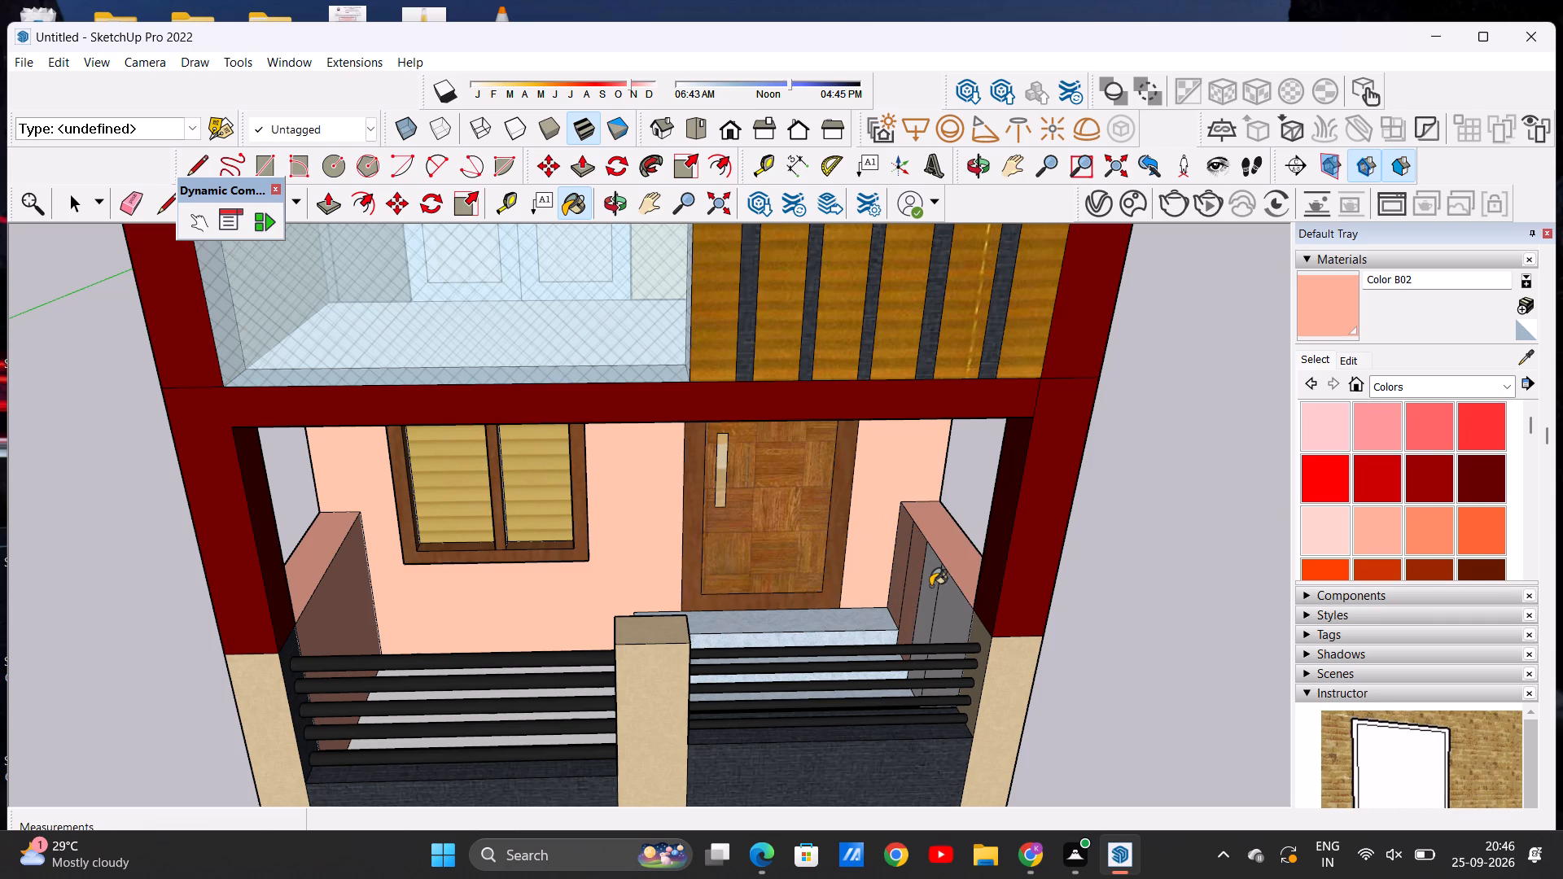
{"action": "left_click", "coordinate": [947, 609]}
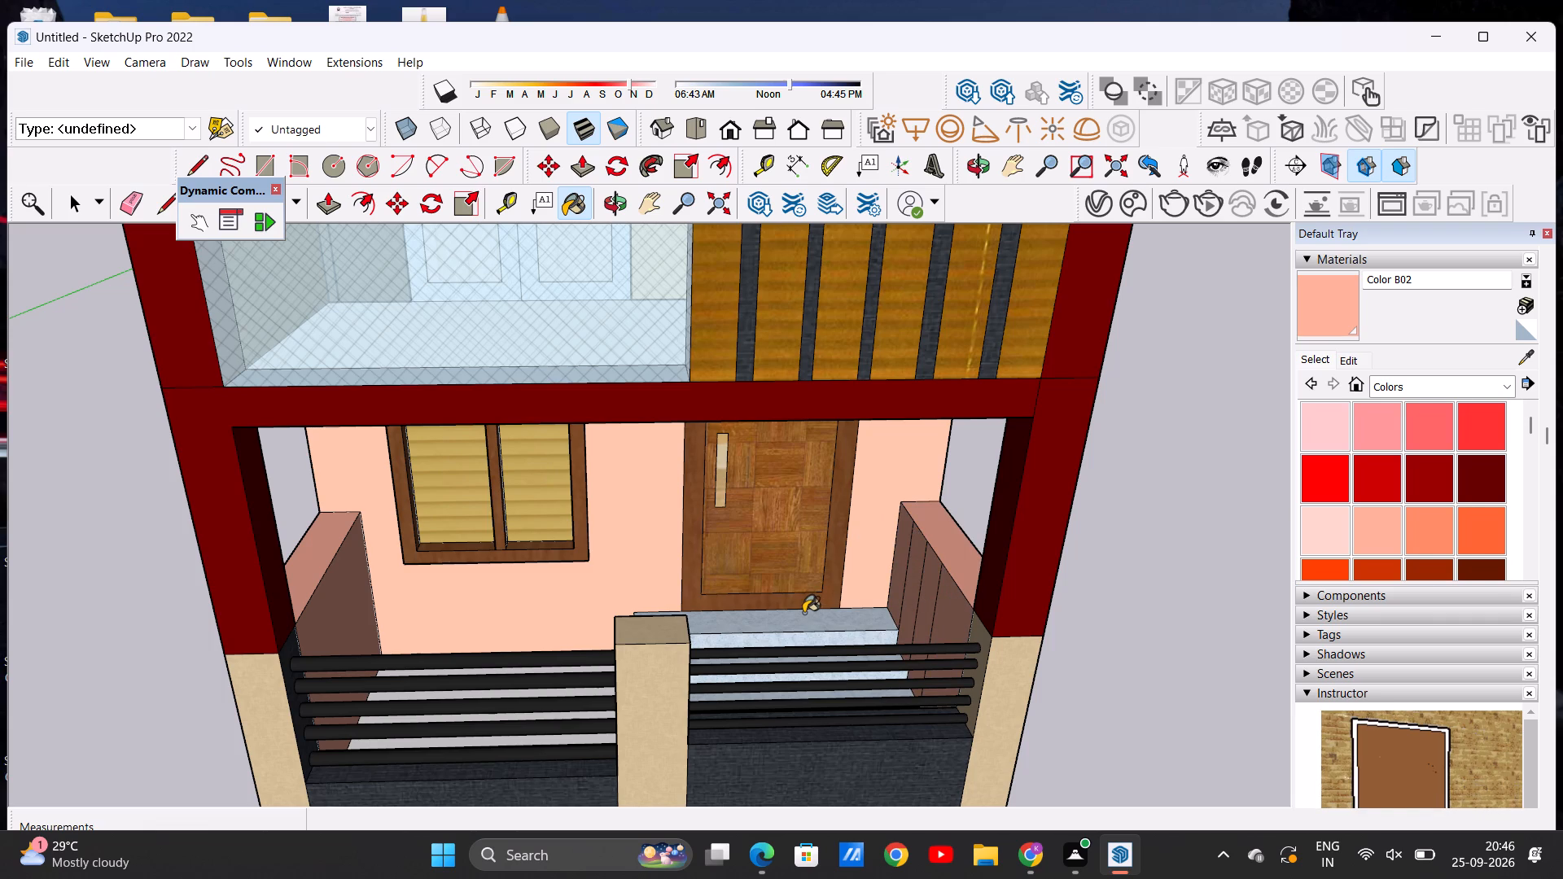
{"action": "key", "text": "space"}
Paint the white first-floor balcony floor behind the glass railing with Carpet Loop Pattern.
{"action": "middle_click_drag", "start_coordinate": [742, 556], "coordinate": [716, 754]}
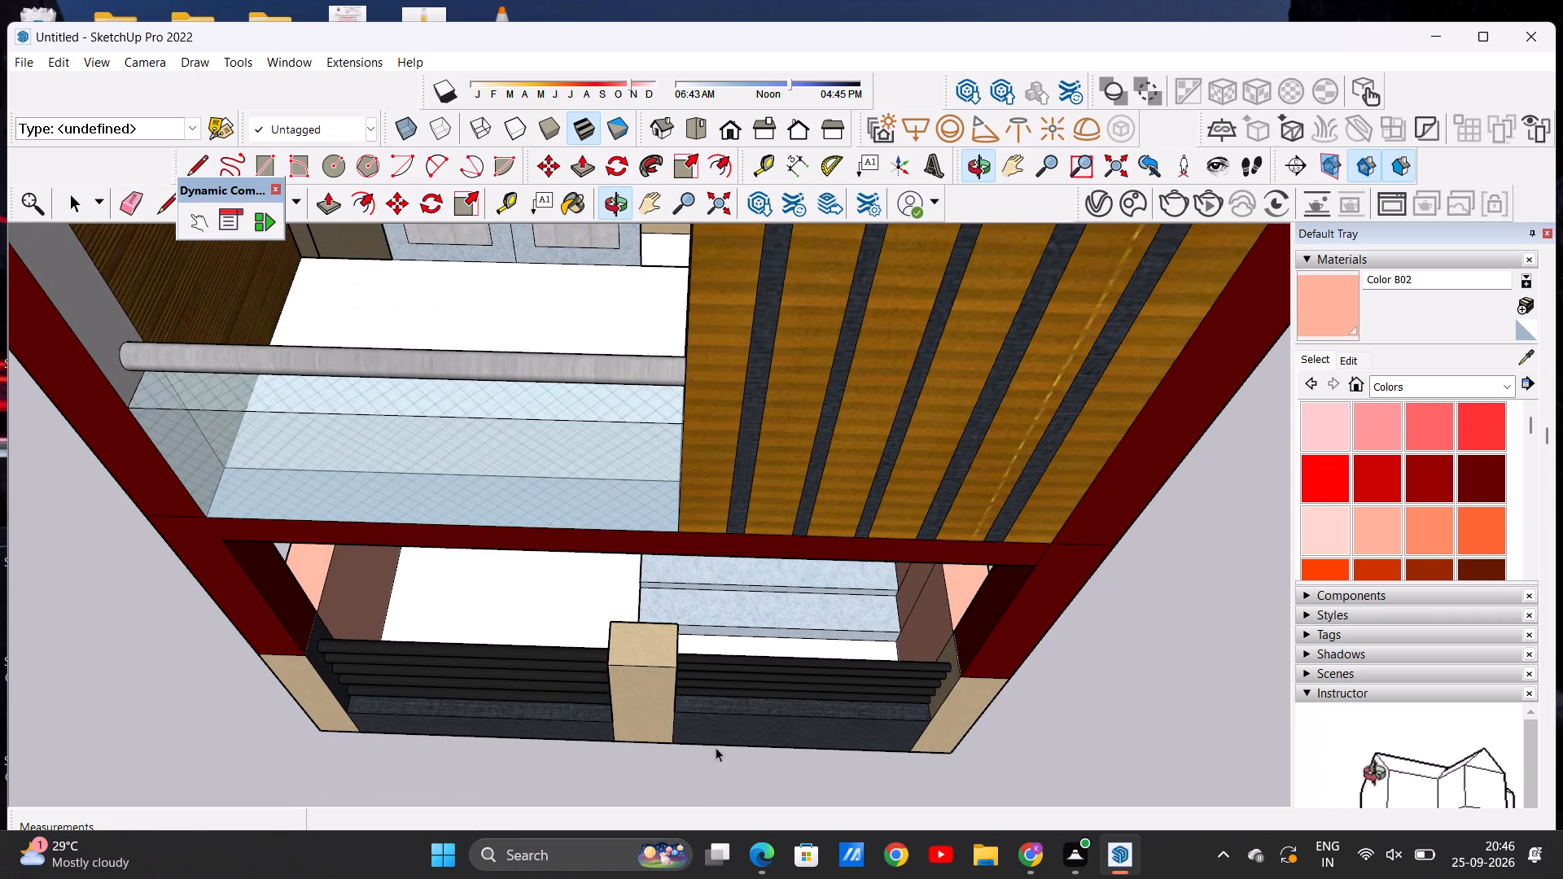
{"action": "left_click", "coordinate": [1498, 390]}
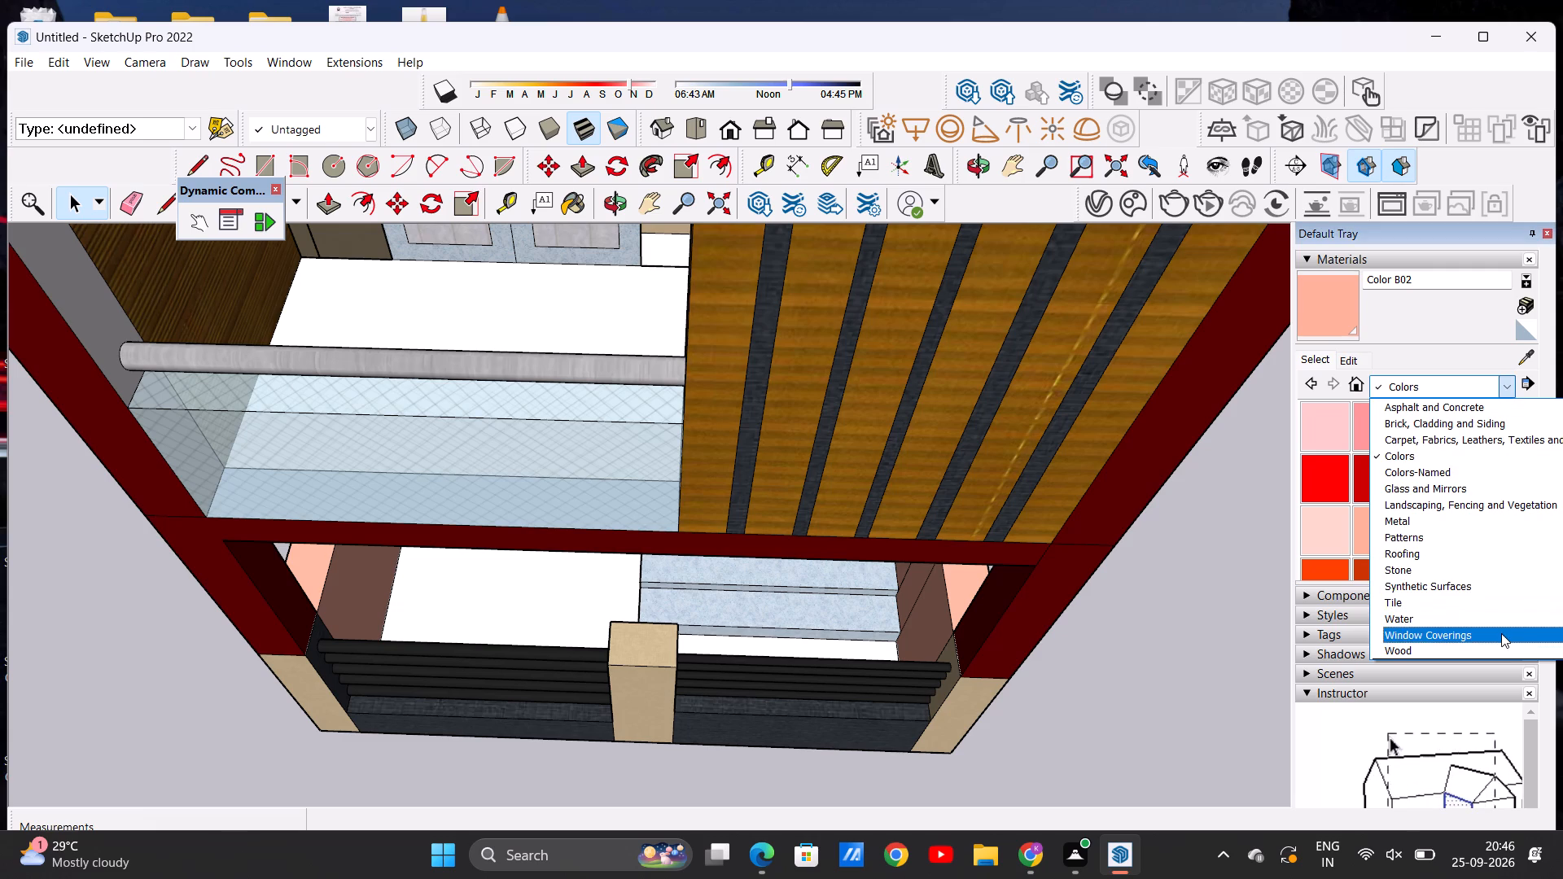
{"action": "left_click", "coordinate": [1501, 633]}
{"action": "left_click", "coordinate": [1511, 383]}
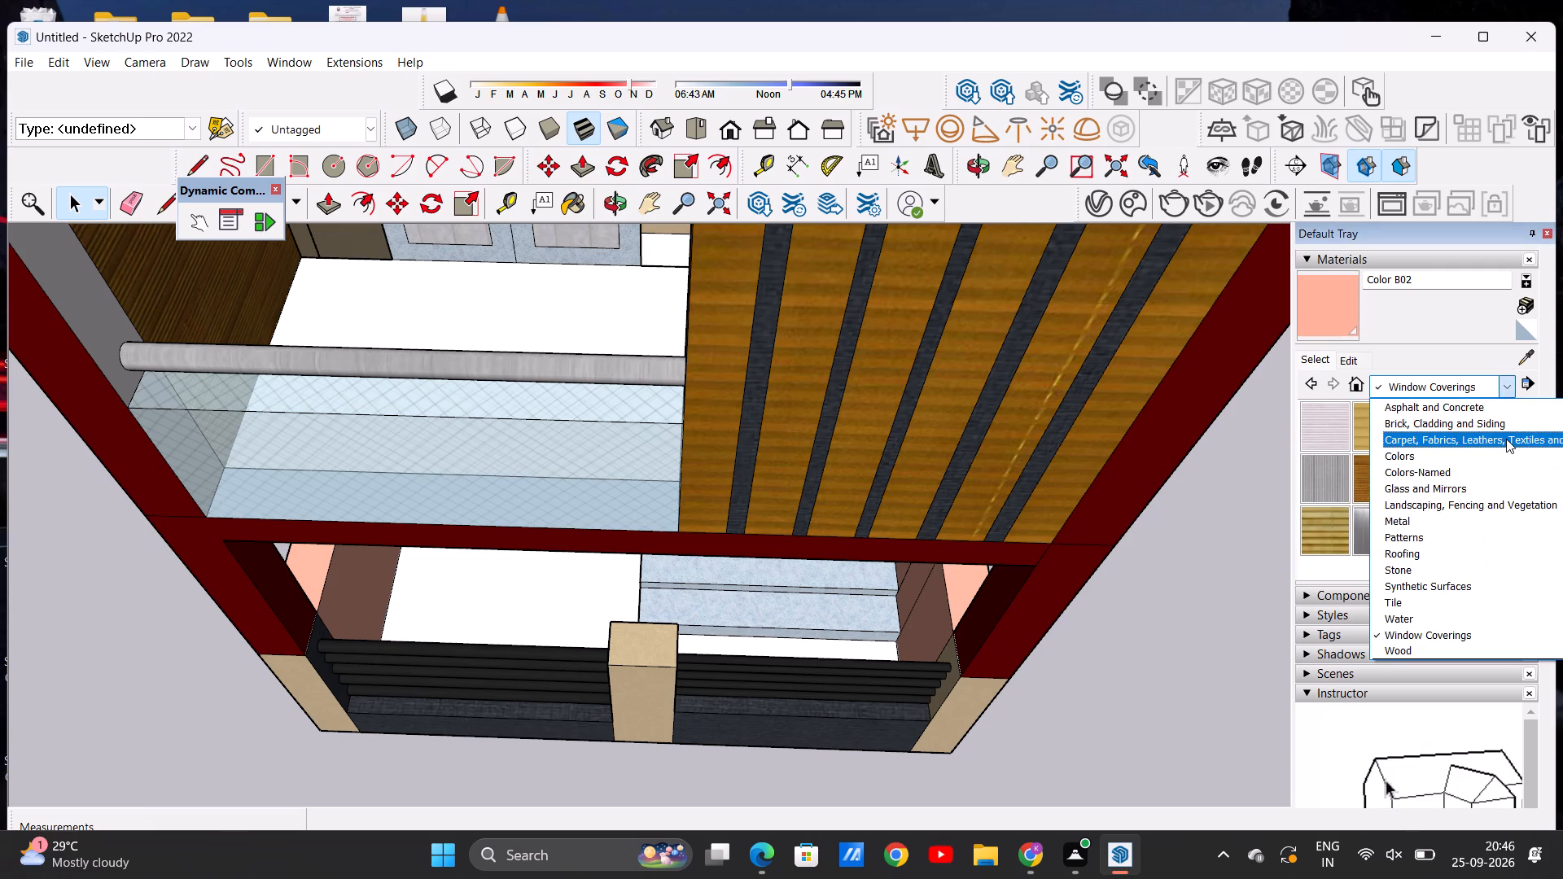
{"action": "left_click", "coordinate": [1506, 439]}
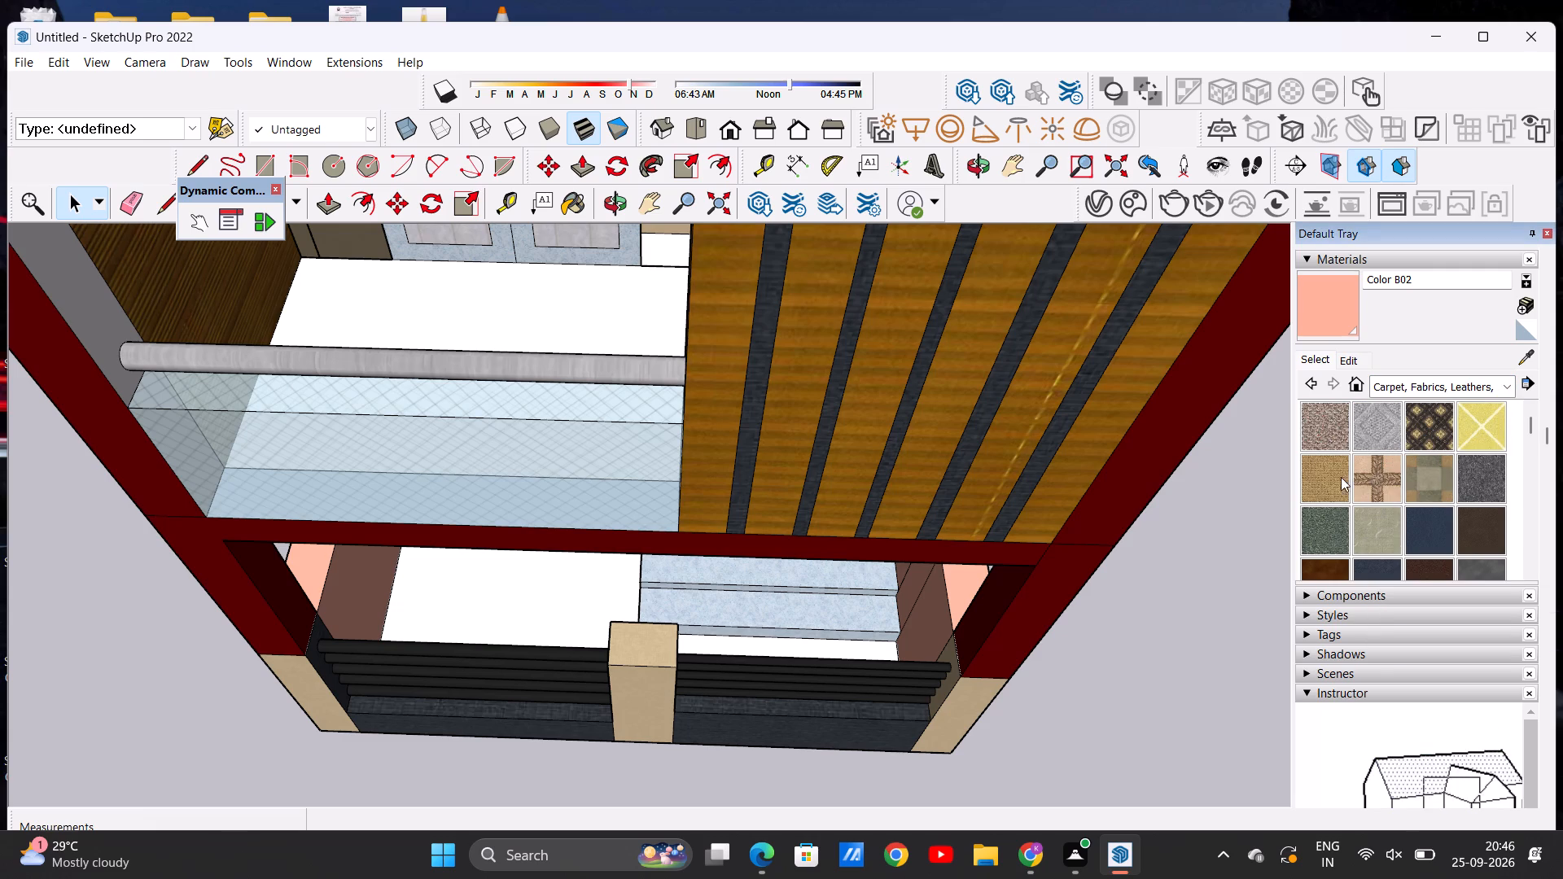
{"action": "left_click", "coordinate": [1331, 477]}
{"action": "left_click", "coordinate": [495, 320]}
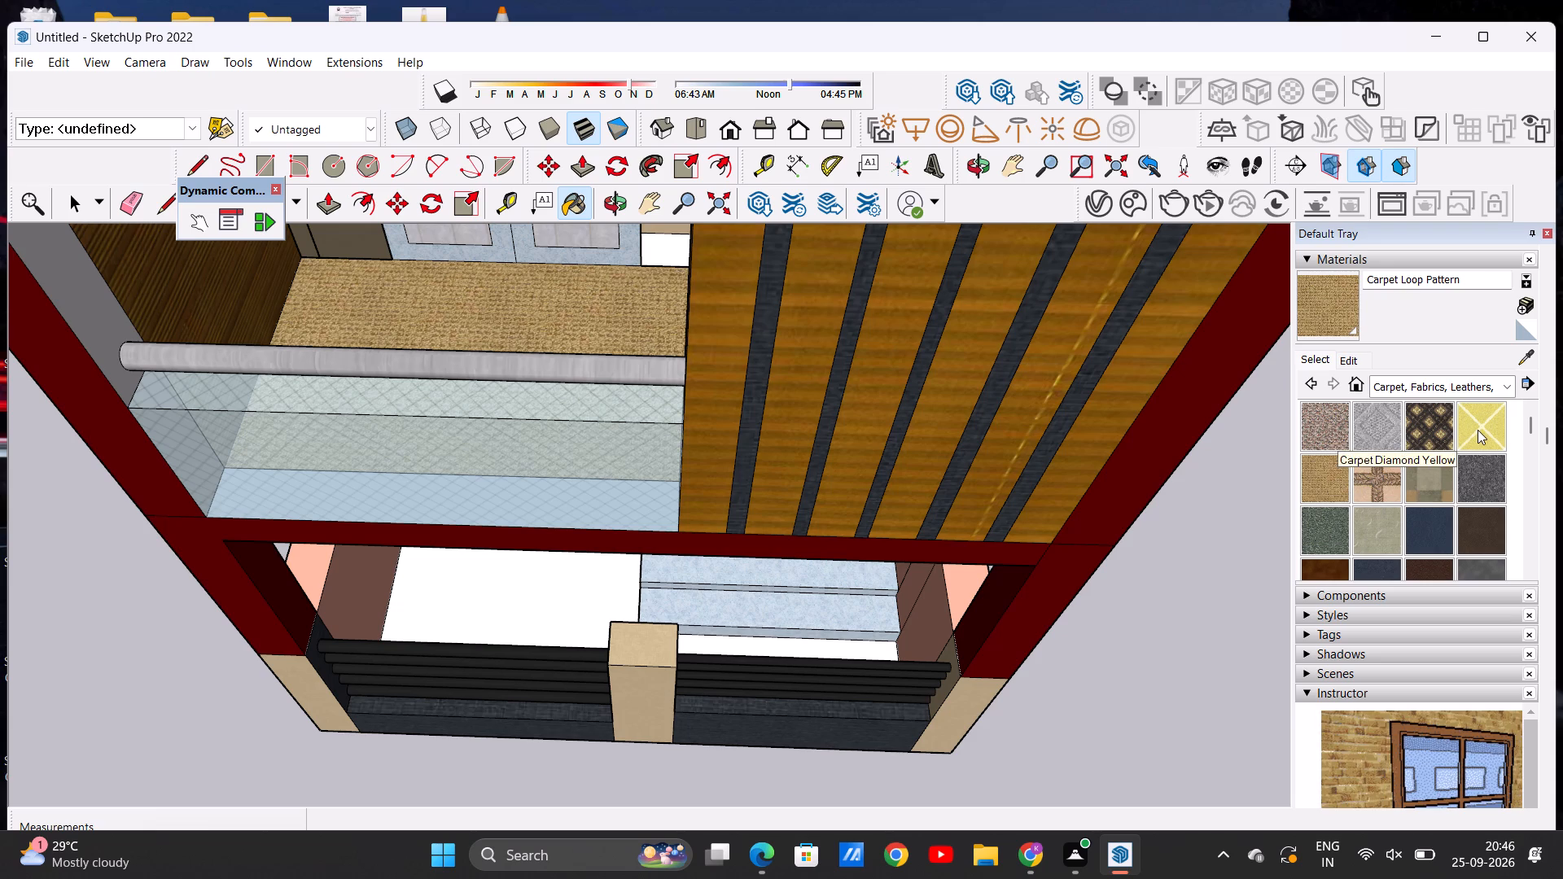
Paint the ground-floor porch floor with the Carpet Pattern Leaf Squares material.
{"action": "left_click", "coordinate": [1374, 483]}
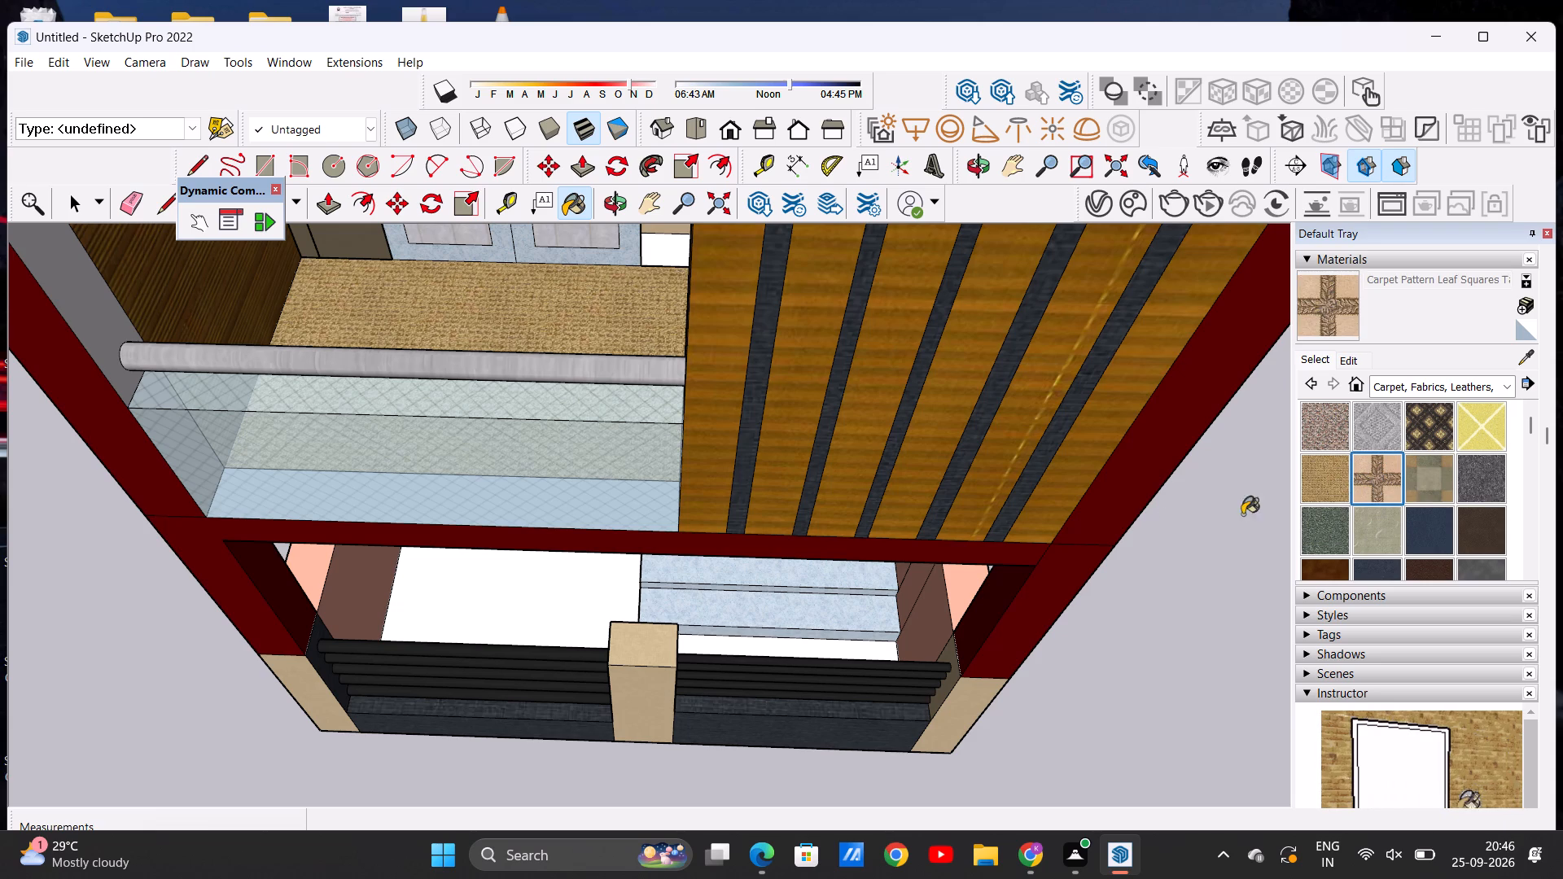
{"action": "left_click", "coordinate": [491, 601]}
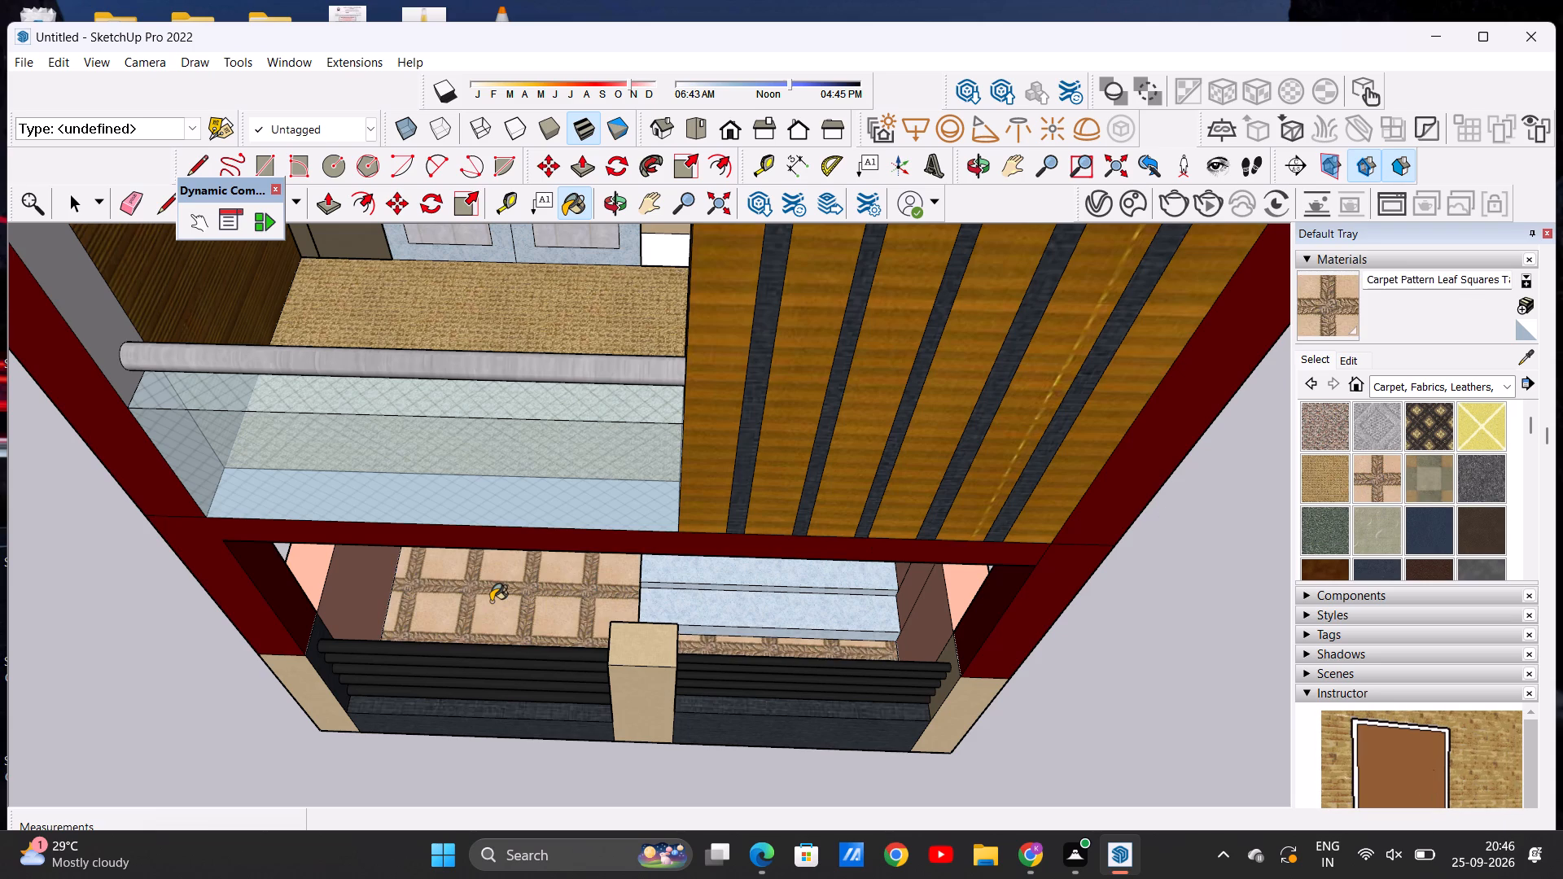
Examine the painted porch floor and the whole front facade for faces that still need colour.
{"action": "scroll", "coordinate": [506, 609], "scroll_direction": "up", "scroll_amount": 11}
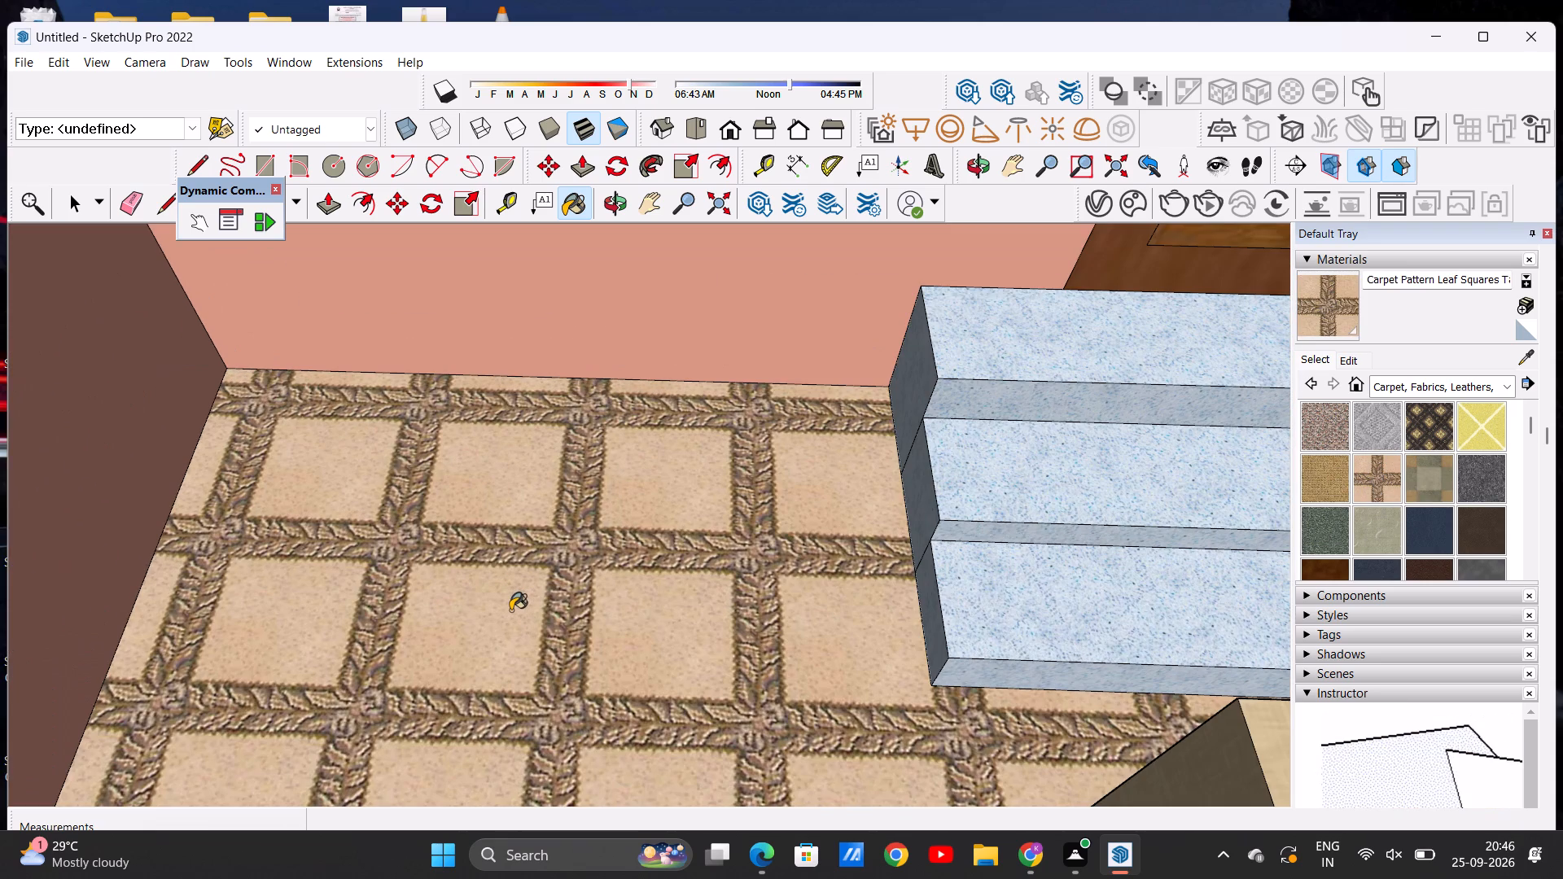
{"action": "key", "text": "space"}
{"action": "scroll", "coordinate": [521, 566], "scroll_direction": "down", "scroll_amount": 12}
{"action": "middle_click_drag", "start_coordinate": [589, 649], "coordinate": [599, 422]}
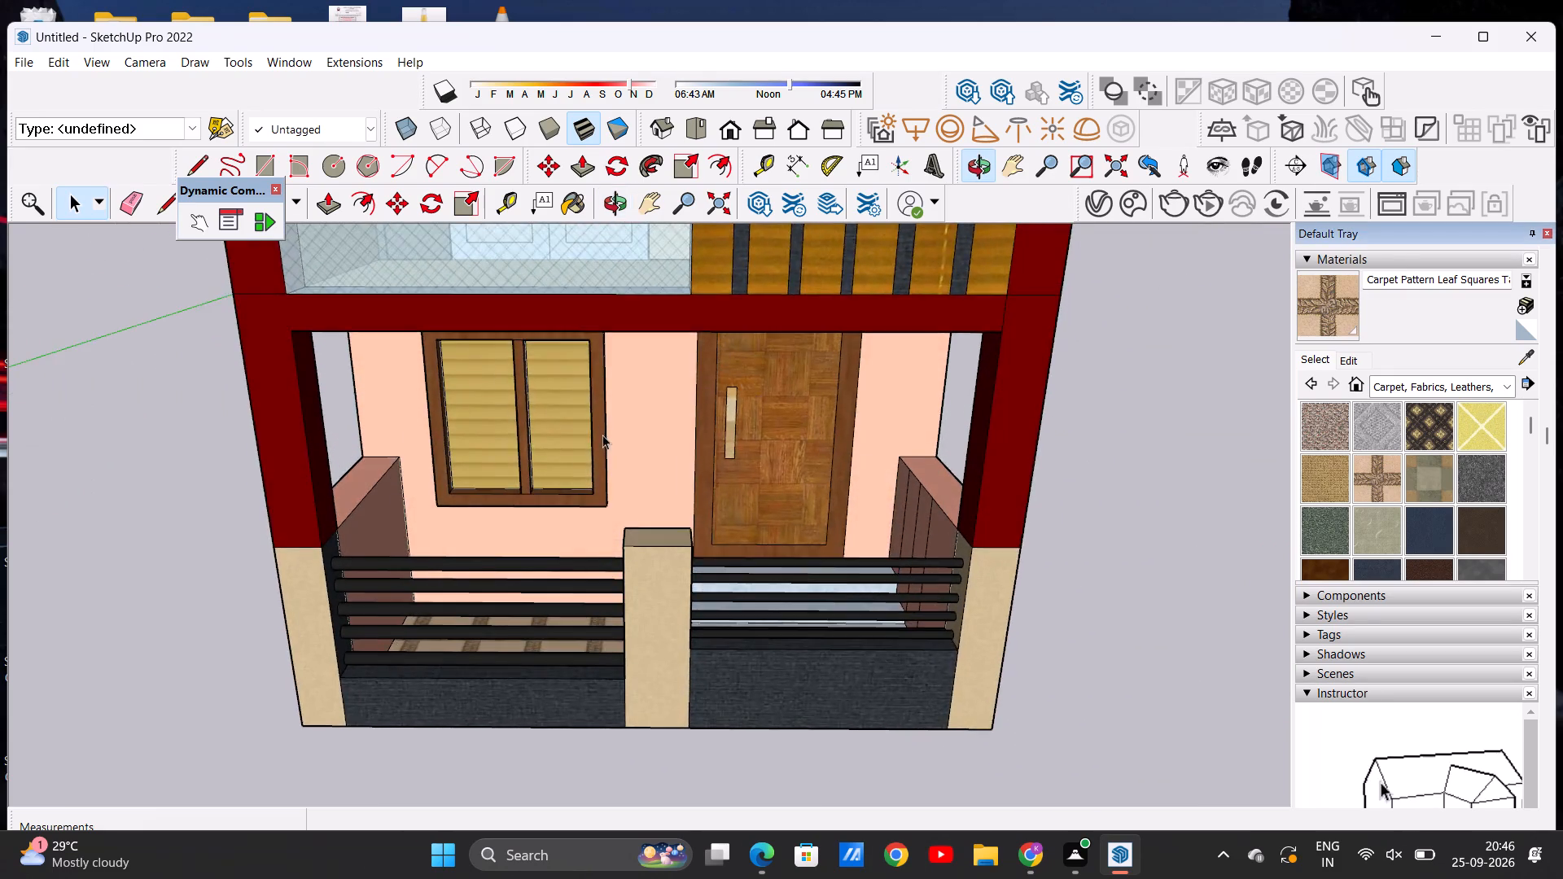
{"action": "scroll", "coordinate": [602, 475], "scroll_direction": "down", "scroll_amount": 7}
{"action": "middle_click_drag", "start_coordinate": [615, 560], "coordinate": [580, 417]}
{"action": "scroll", "coordinate": [576, 423], "scroll_direction": "up", "scroll_amount": 1}
{"action": "scroll", "coordinate": [576, 459], "scroll_direction": "down", "scroll_amount": 7}
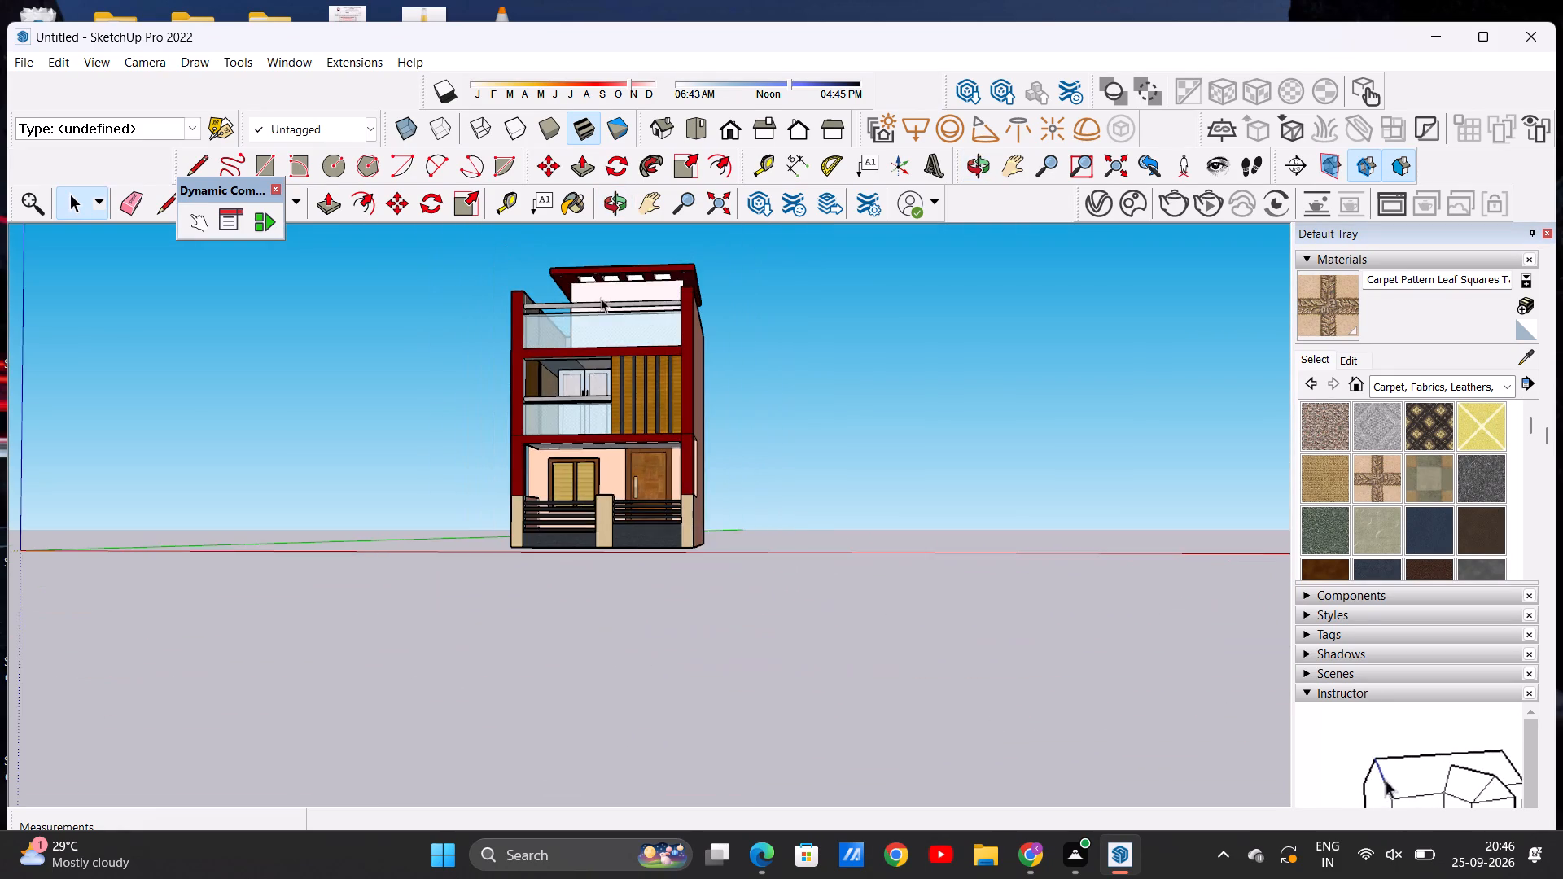
{"action": "scroll", "coordinate": [606, 280], "scroll_direction": "up", "scroll_amount": 4}
{"action": "scroll", "coordinate": [634, 491], "scroll_direction": "down", "scroll_amount": 4}
{"action": "middle_click_drag", "start_coordinate": [633, 514], "coordinate": [610, 612]}
{"action": "scroll", "coordinate": [659, 411], "scroll_direction": "up", "scroll_amount": 7}
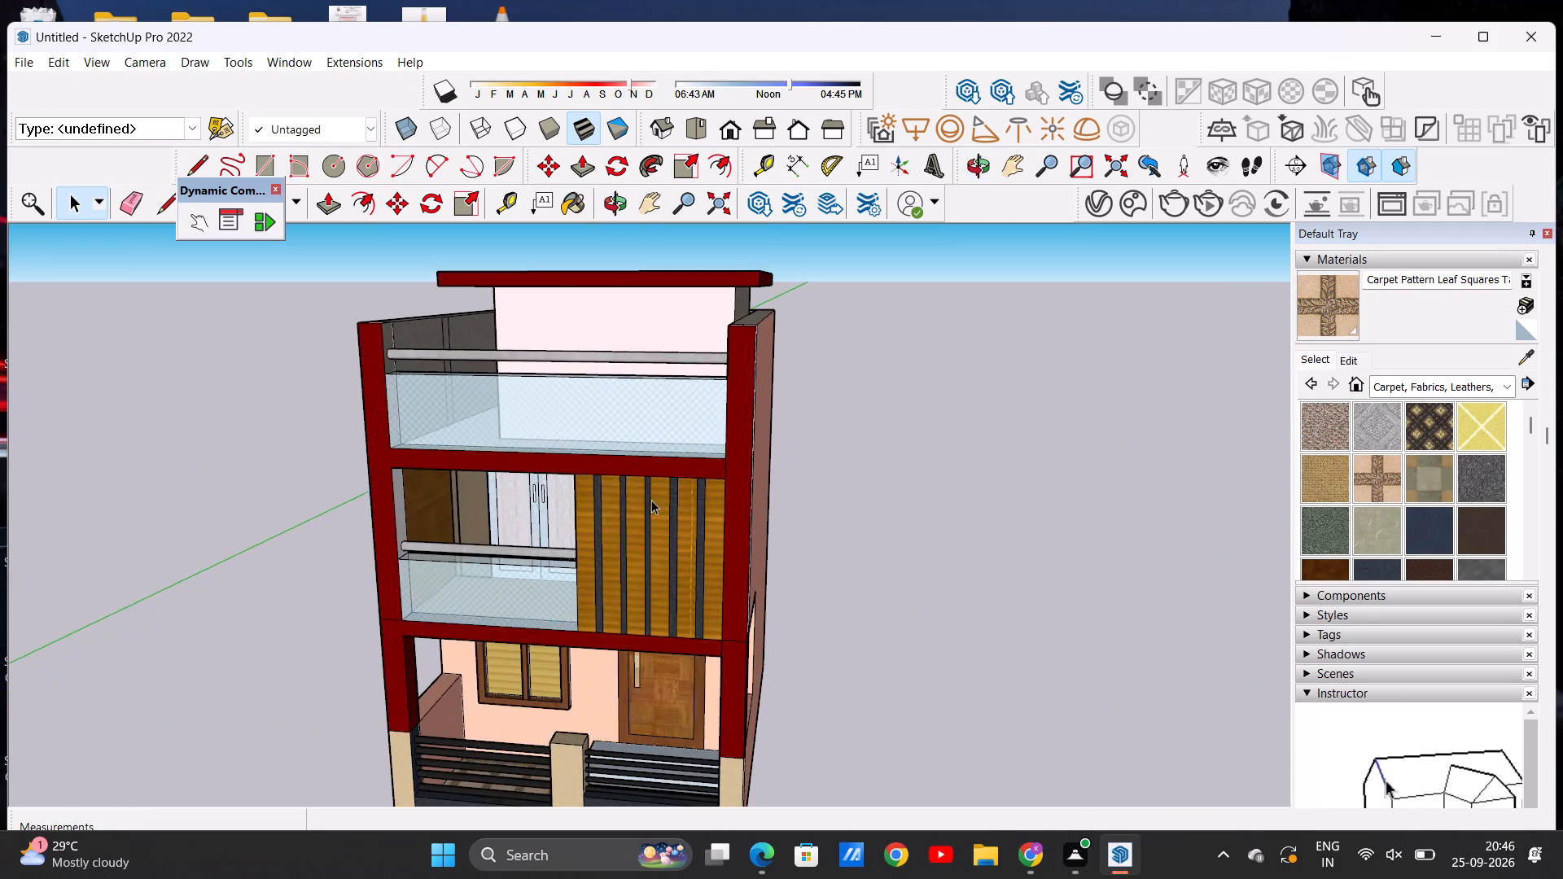
{"action": "scroll", "coordinate": [651, 500], "scroll_direction": "down", "scroll_amount": 4}
{"action": "scroll", "coordinate": [703, 473], "scroll_direction": "up", "scroll_amount": 6}
{"action": "scroll", "coordinate": [677, 524], "scroll_direction": "down", "scroll_amount": 3}
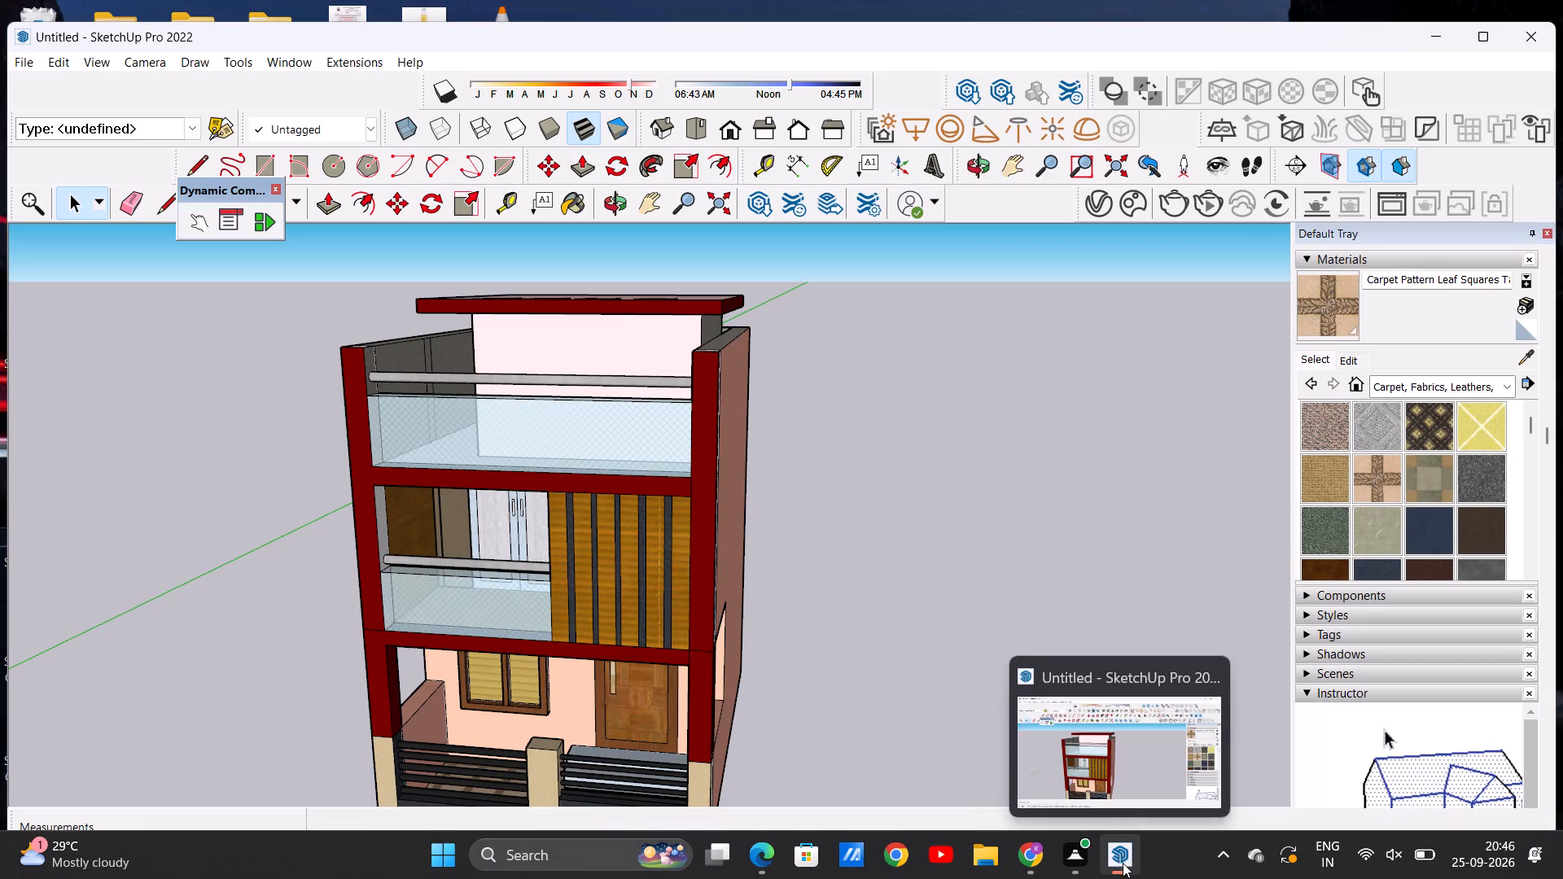
{"action": "left_click", "coordinate": [1107, 784]}
{"action": "scroll", "coordinate": [683, 541], "scroll_direction": "down", "scroll_amount": 7}
{"action": "scroll", "coordinate": [716, 640], "scroll_direction": "up", "scroll_amount": 7}
Paint the white beam face above the door-side porch opening and the porch ceiling with Color A01 from the Colors collection.
{"action": "middle_click_drag", "start_coordinate": [773, 639], "coordinate": [252, 453]}
{"action": "scroll", "coordinate": [498, 468], "scroll_direction": "up", "scroll_amount": 5}
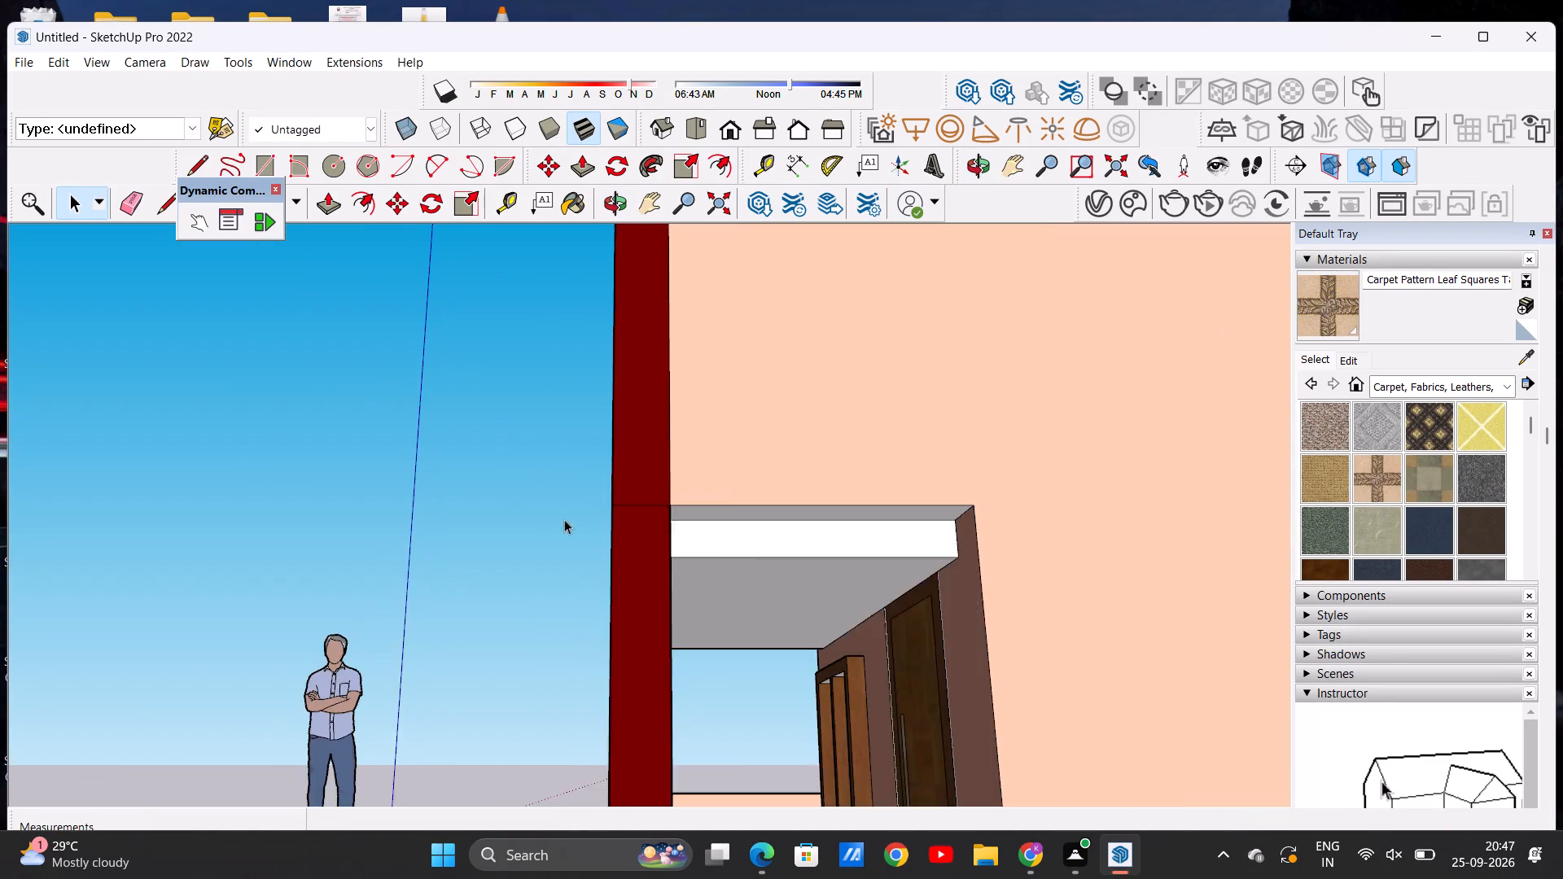
{"action": "middle_click_drag", "start_coordinate": [624, 610], "coordinate": [444, 577]}
{"action": "middle_click_drag", "start_coordinate": [446, 577], "coordinate": [817, 636]}
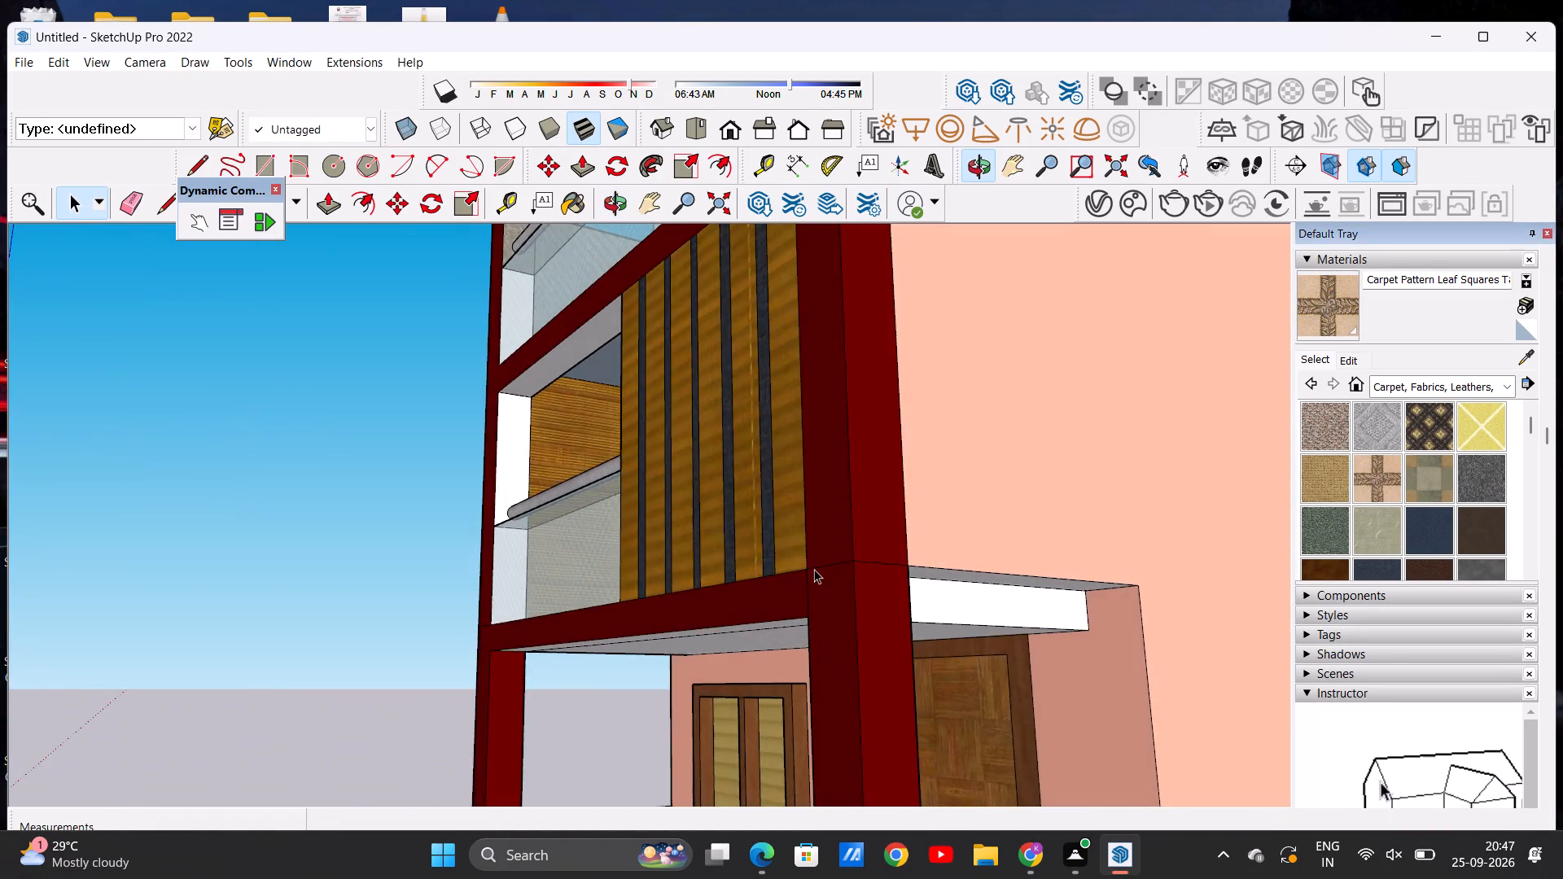
{"action": "scroll", "coordinate": [814, 567], "scroll_direction": "down", "scroll_amount": 8}
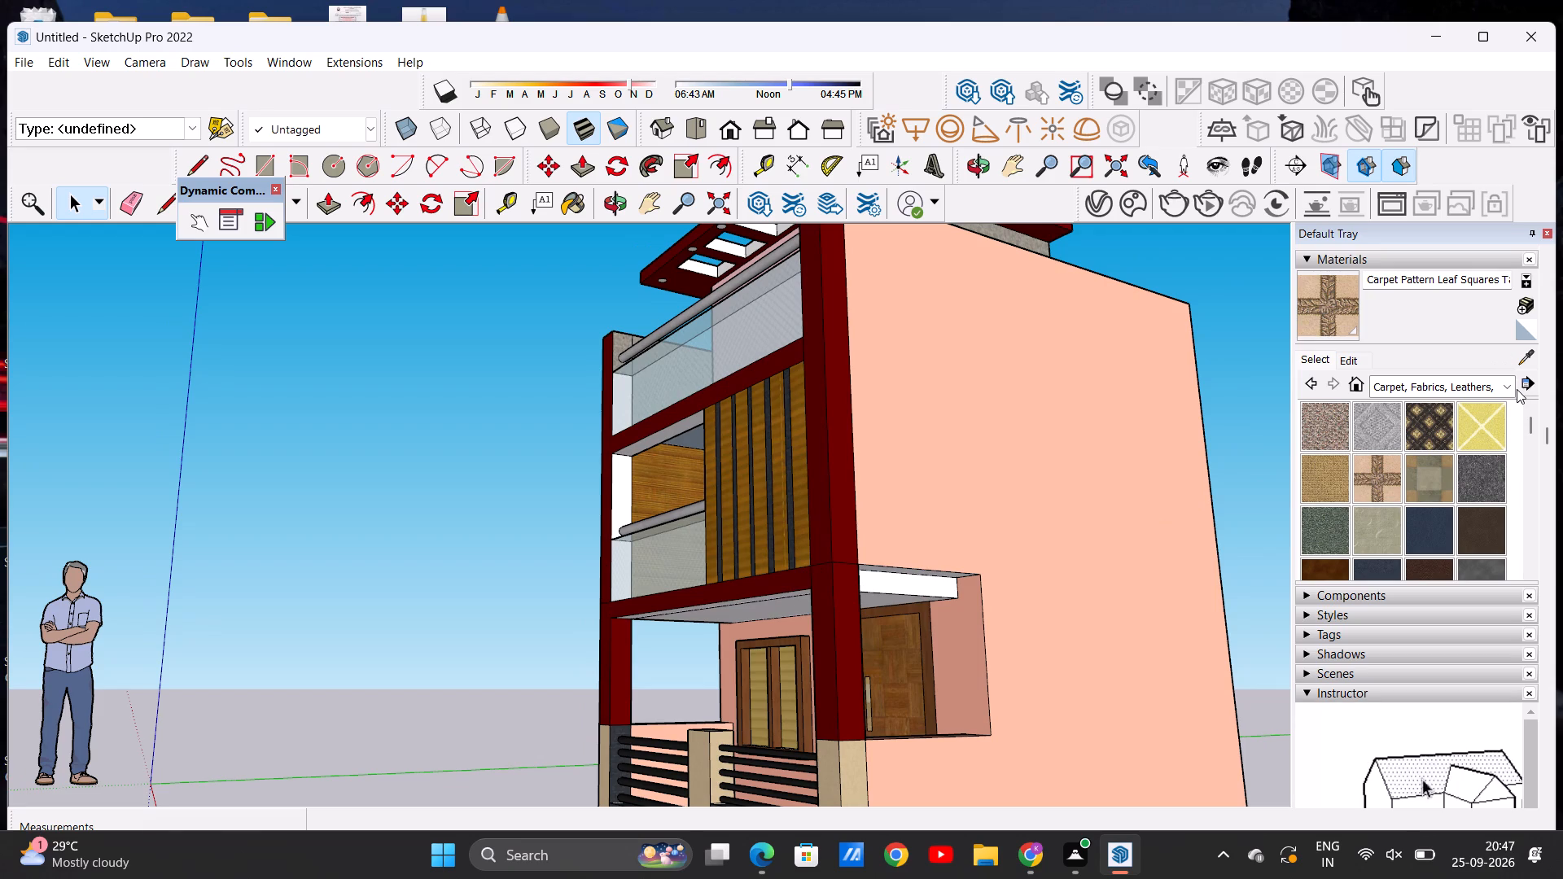
{"action": "left_click", "coordinate": [1517, 389]}
{"action": "left_click", "coordinate": [1255, 521]}
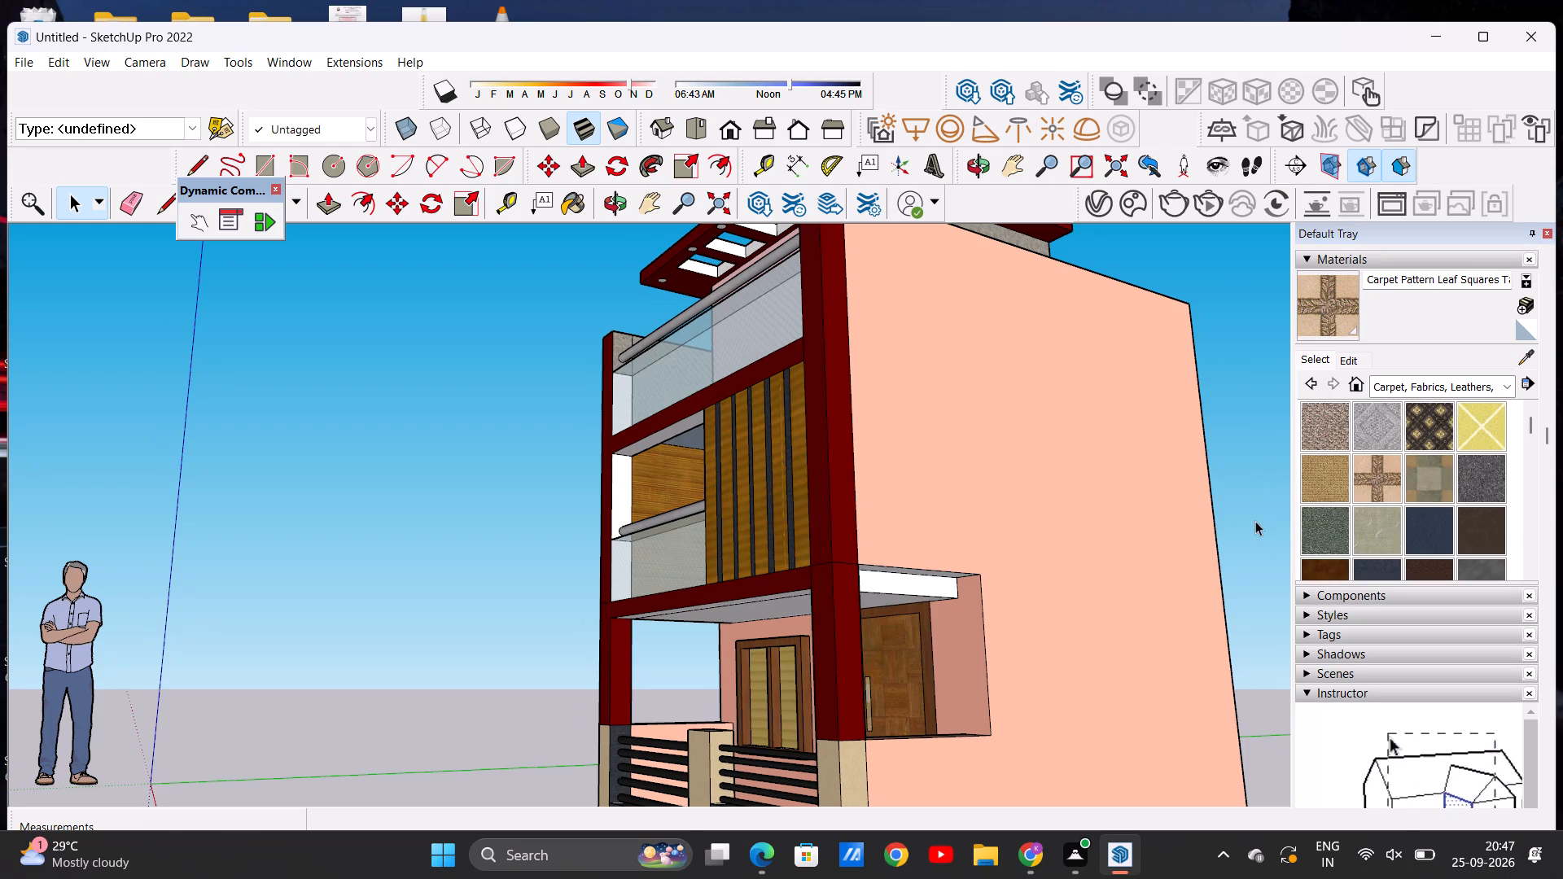
{"action": "left_click", "coordinate": [1510, 381]}
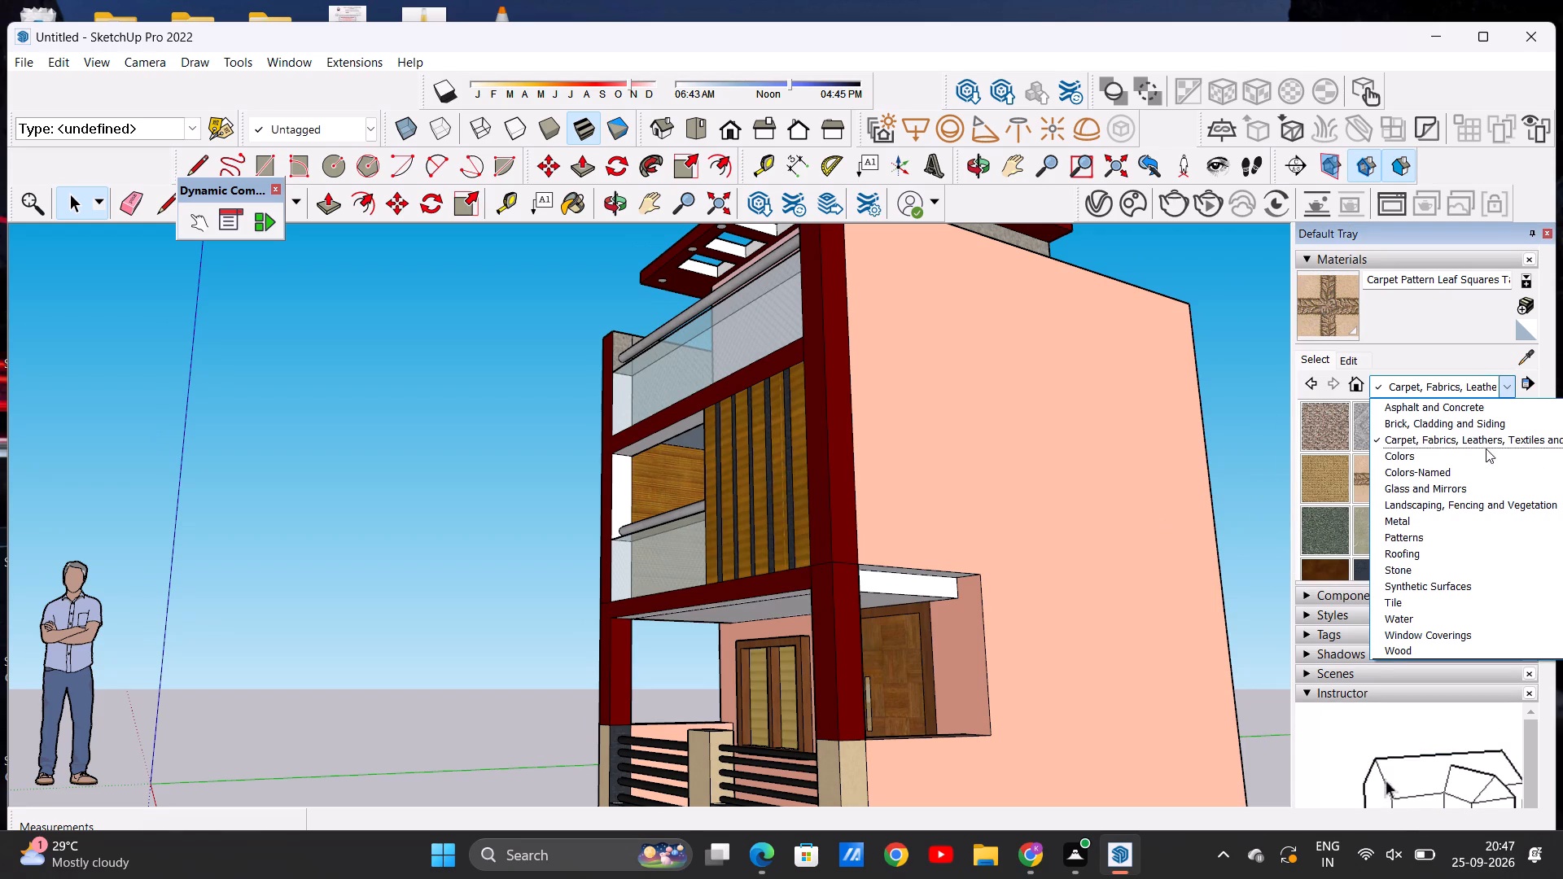
{"action": "left_click", "coordinate": [1486, 448]}
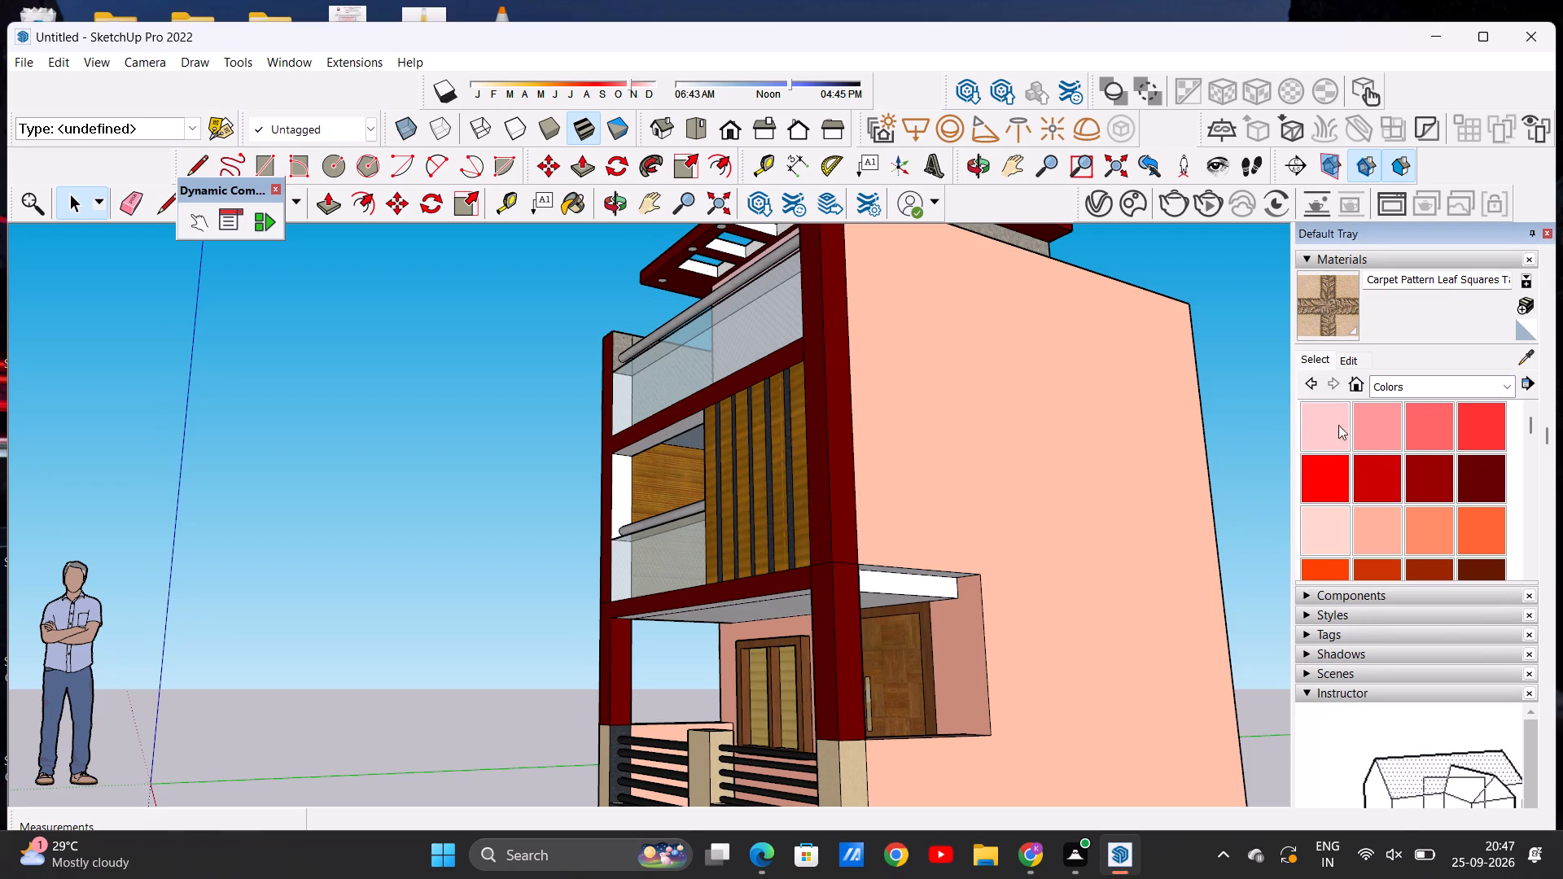
{"action": "left_click", "coordinate": [1339, 429]}
{"action": "scroll", "coordinate": [872, 639], "scroll_direction": "up", "scroll_amount": 5}
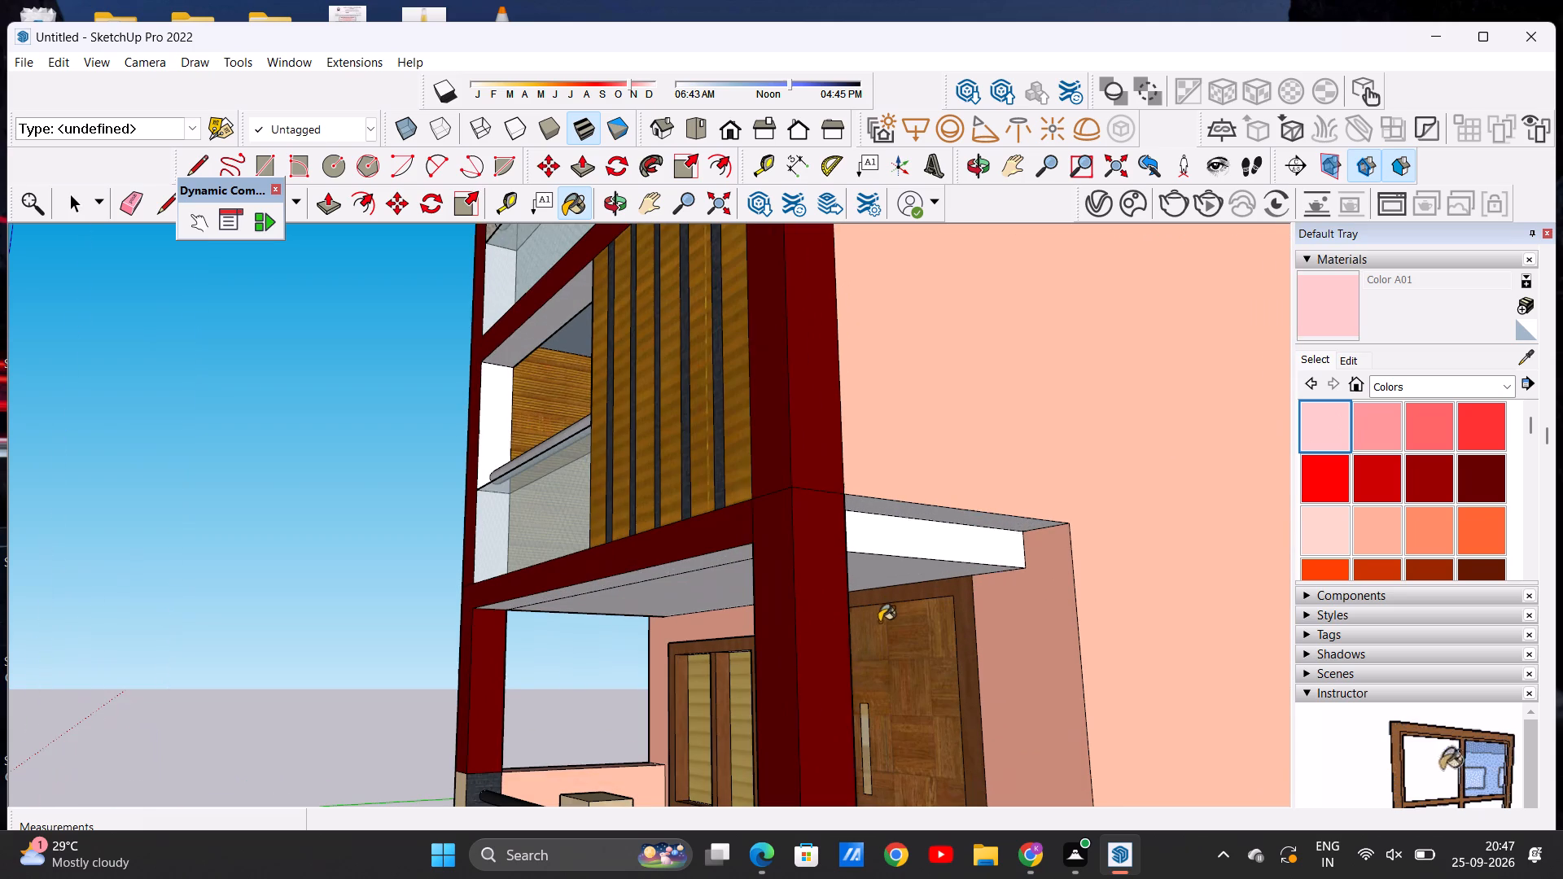
{"action": "left_click", "coordinate": [891, 546]}
{"action": "left_click", "coordinate": [889, 566]}
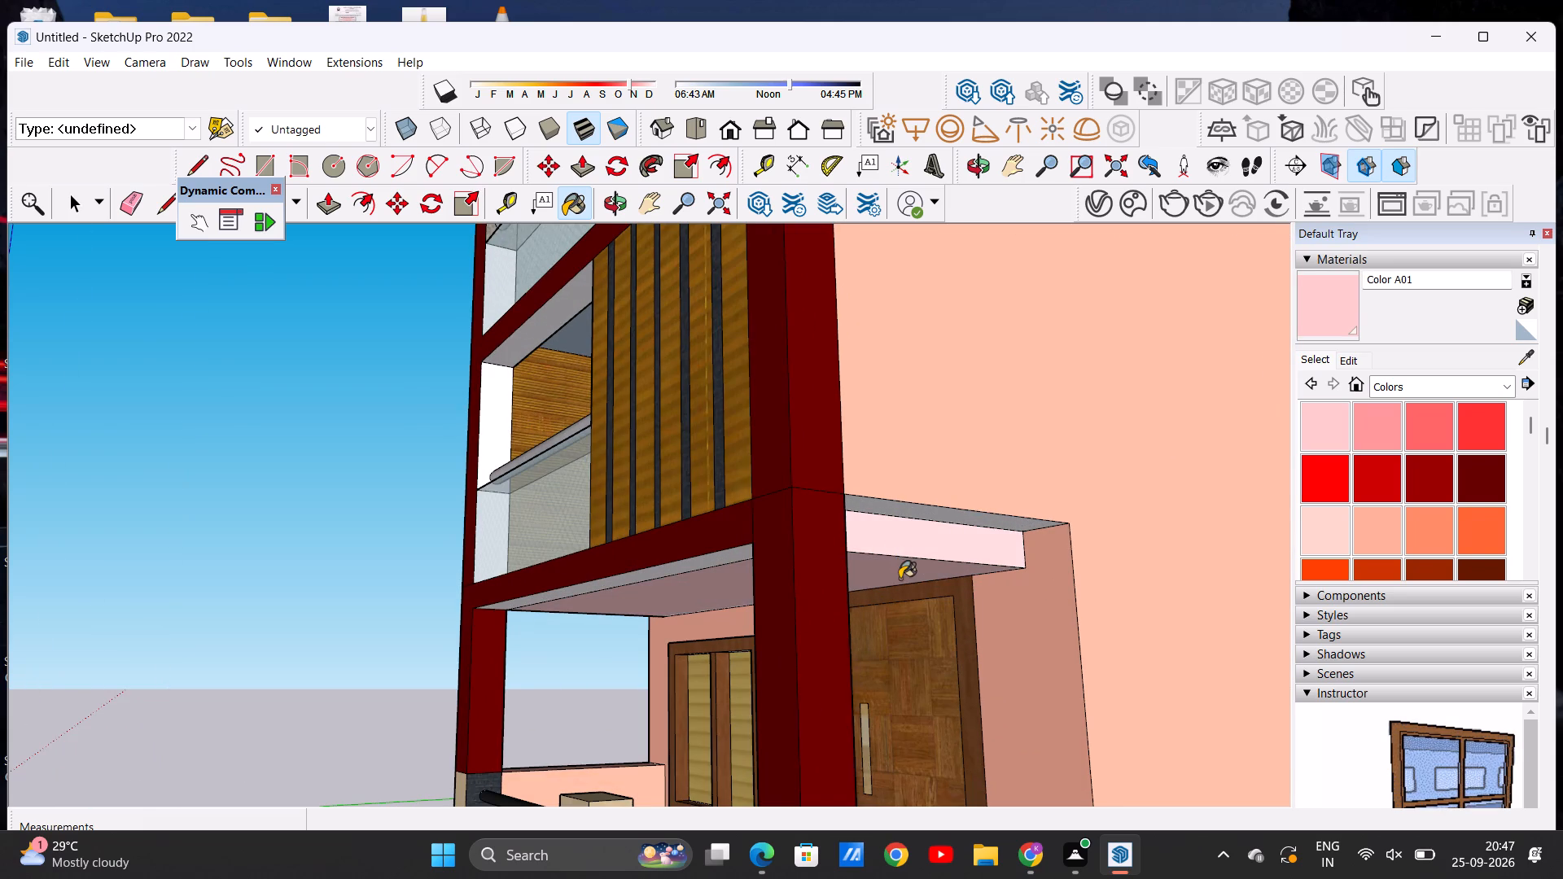
Paint the porch ceiling's front strip and the inner faces of both side beams with Color A01.
{"action": "scroll", "coordinate": [912, 573], "scroll_direction": "down", "scroll_amount": 3}
{"action": "middle_click_drag", "start_coordinate": [669, 617], "coordinate": [916, 698]}
{"action": "middle_click_drag", "start_coordinate": [567, 736], "coordinate": [584, 658]}
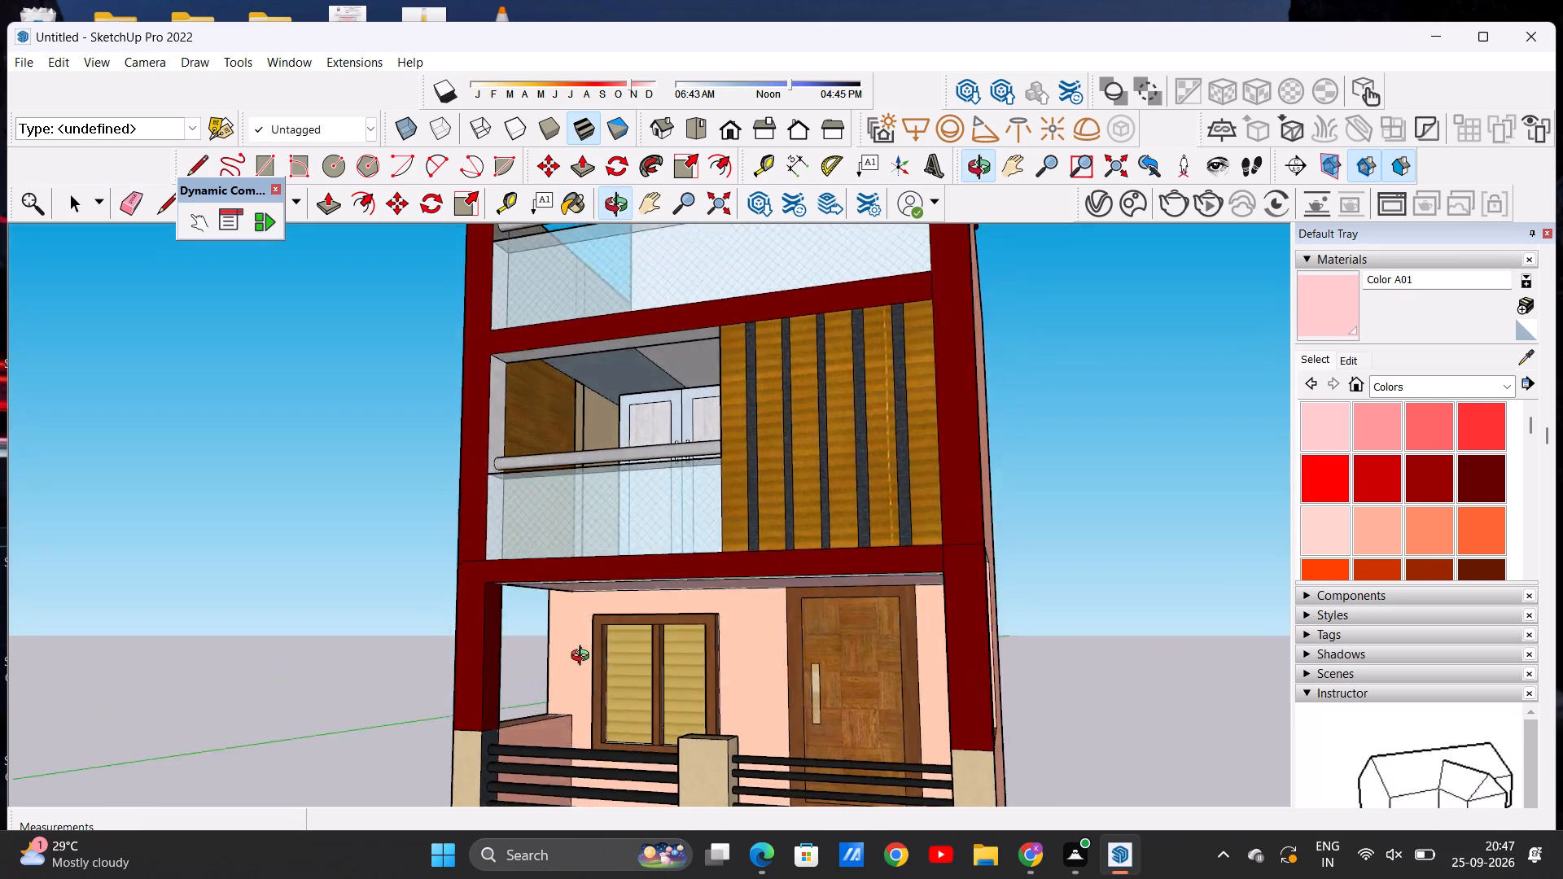
{"action": "middle_click_drag", "start_coordinate": [584, 658], "coordinate": [634, 512]}
{"action": "scroll", "coordinate": [592, 554], "scroll_direction": "up", "scroll_amount": 3}
{"action": "left_click", "coordinate": [561, 565]}
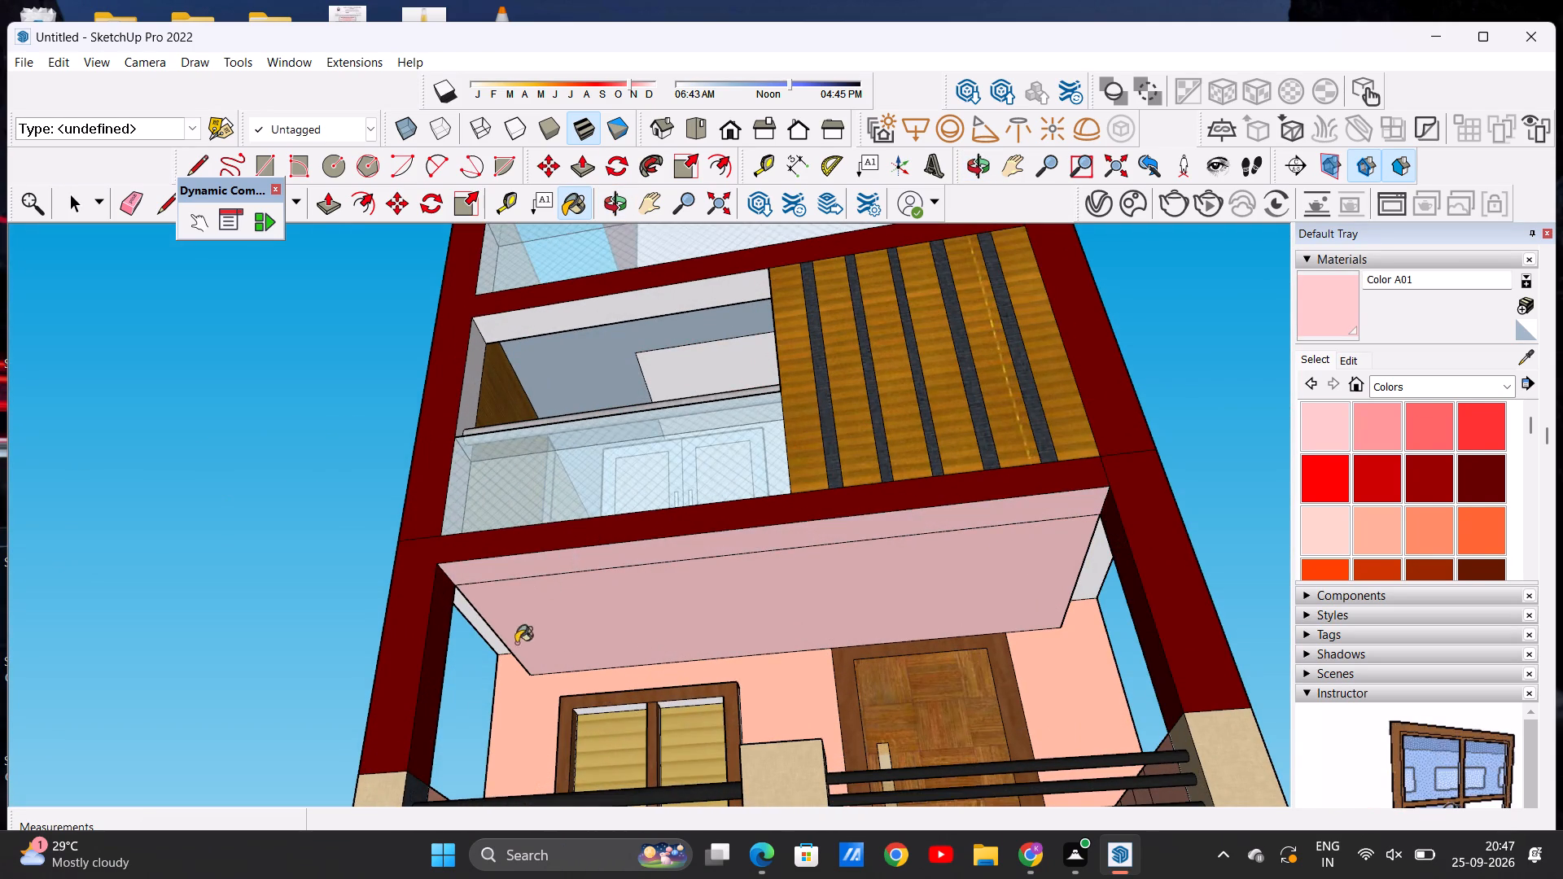
{"action": "scroll", "coordinate": [511, 663], "scroll_direction": "up", "scroll_amount": 11}
{"action": "left_click", "coordinate": [440, 588]}
{"action": "scroll", "coordinate": [492, 636], "scroll_direction": "down", "scroll_amount": 5}
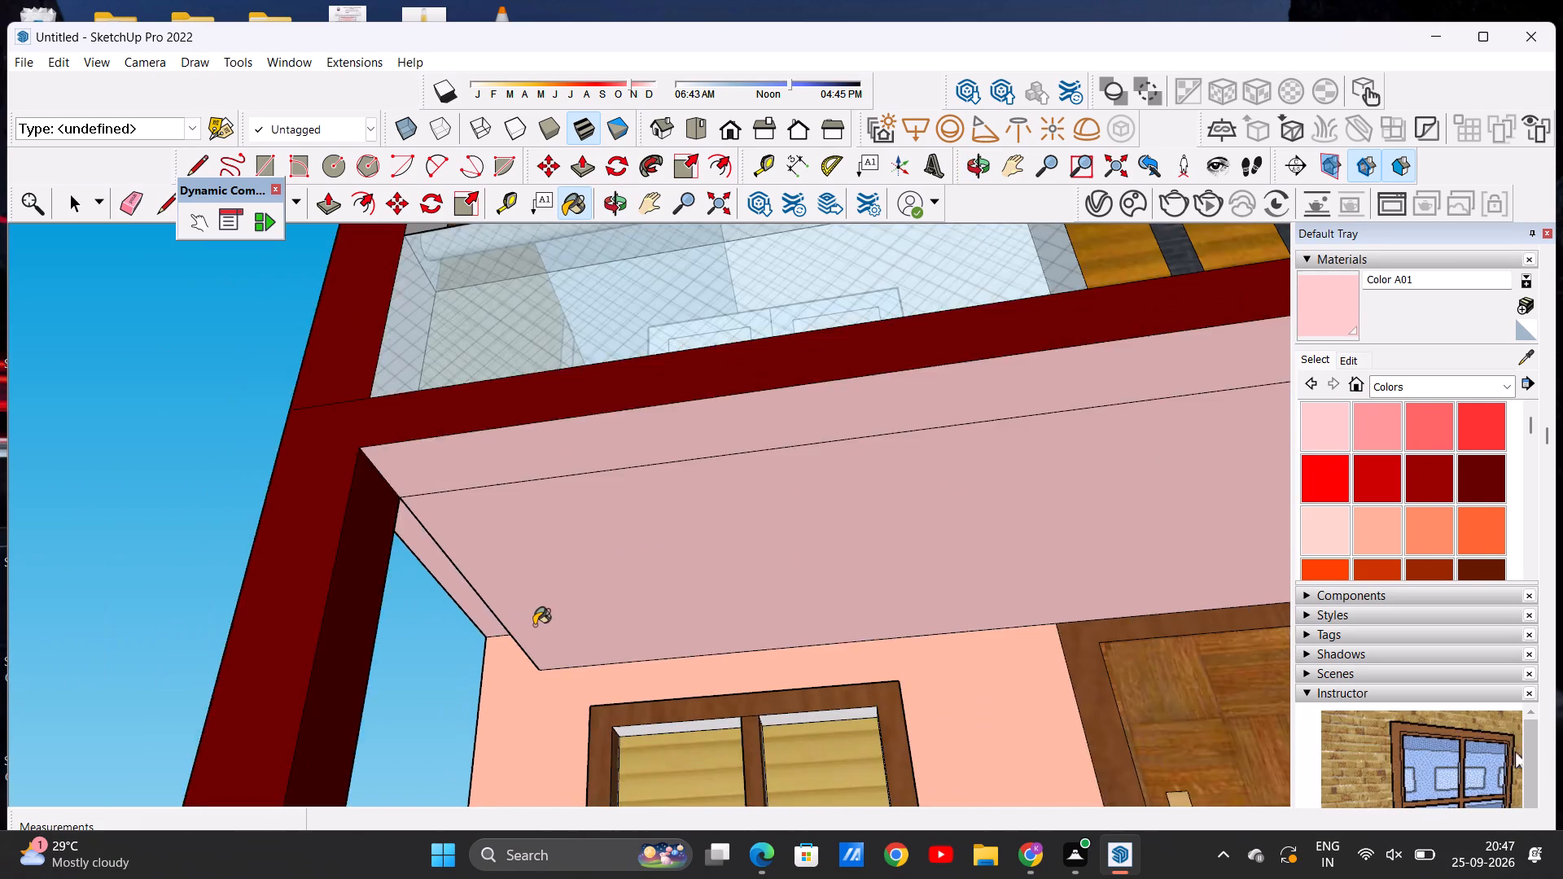
{"action": "scroll", "coordinate": [534, 625], "scroll_direction": "down", "scroll_amount": 14}
{"action": "scroll", "coordinate": [769, 594], "scroll_direction": "up", "scroll_amount": 20}
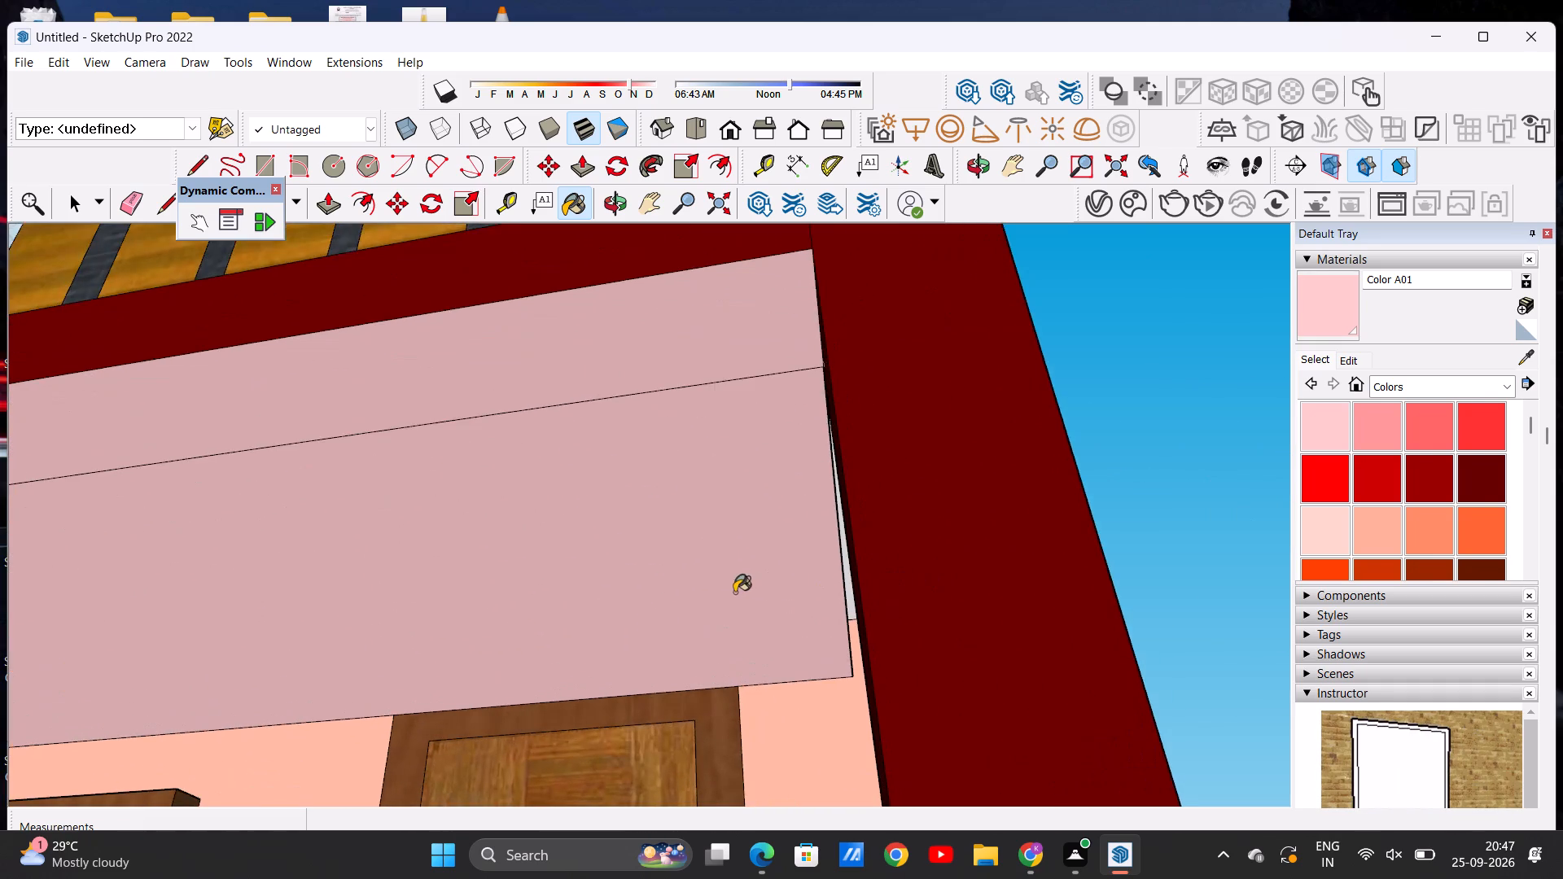
{"action": "scroll", "coordinate": [738, 593], "scroll_direction": "up", "scroll_amount": 5}
{"action": "left_click", "coordinate": [968, 537]}
{"action": "key", "text": "space"}
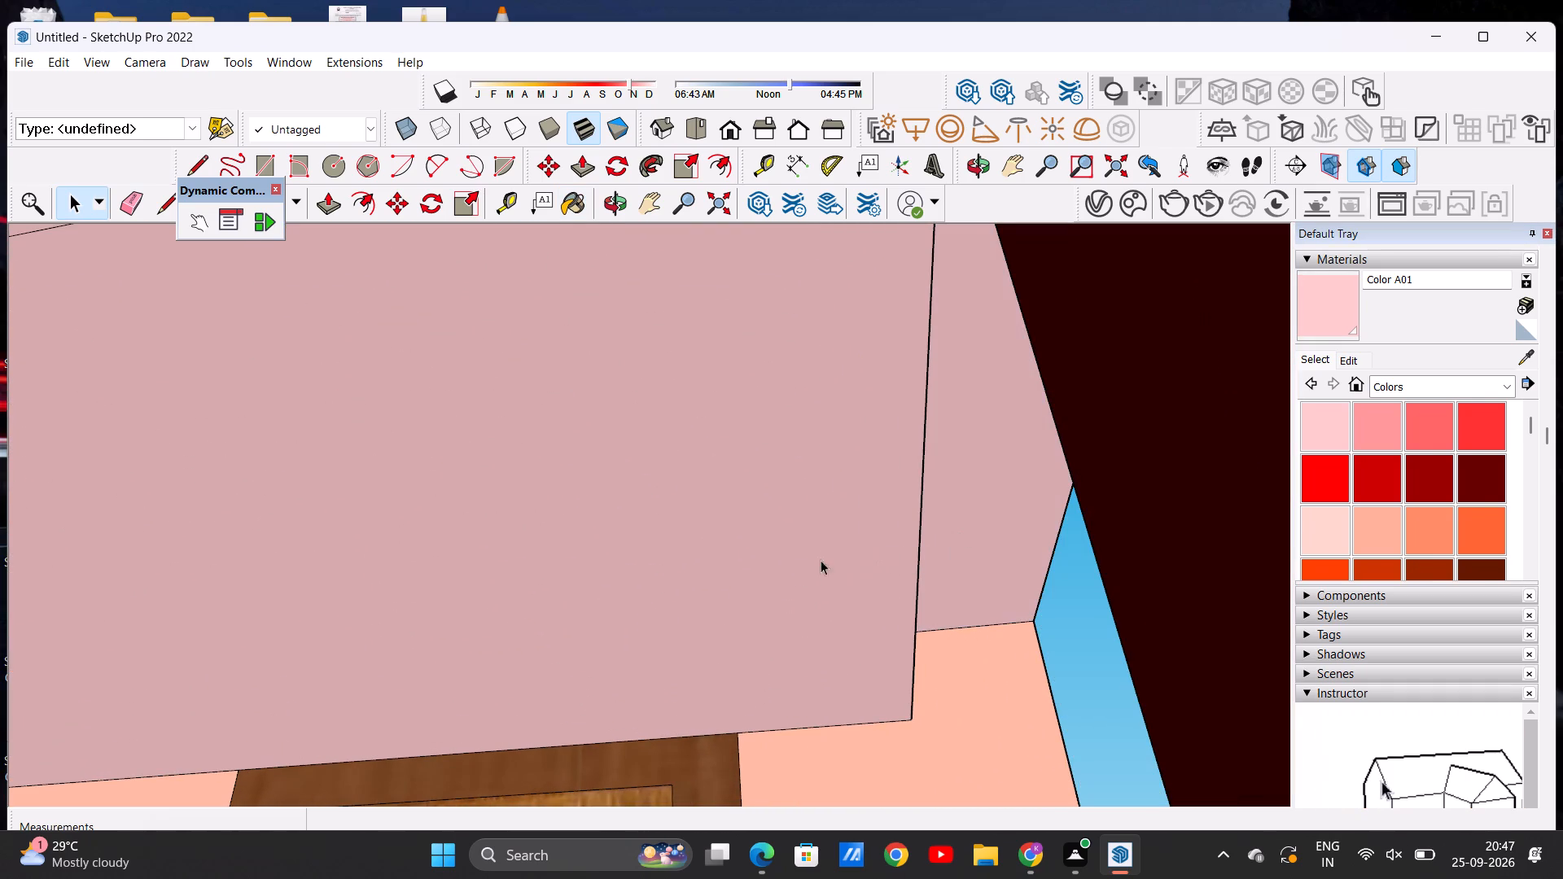
Examine the coloured house from the front and door side, including the ground-floor porch and railings.
{"action": "scroll", "coordinate": [808, 545], "scroll_direction": "down", "scroll_amount": 20}
{"action": "scroll", "coordinate": [808, 545], "scroll_direction": "down", "scroll_amount": 7}
{"action": "middle_click_drag", "start_coordinate": [674, 505], "coordinate": [760, 833]}
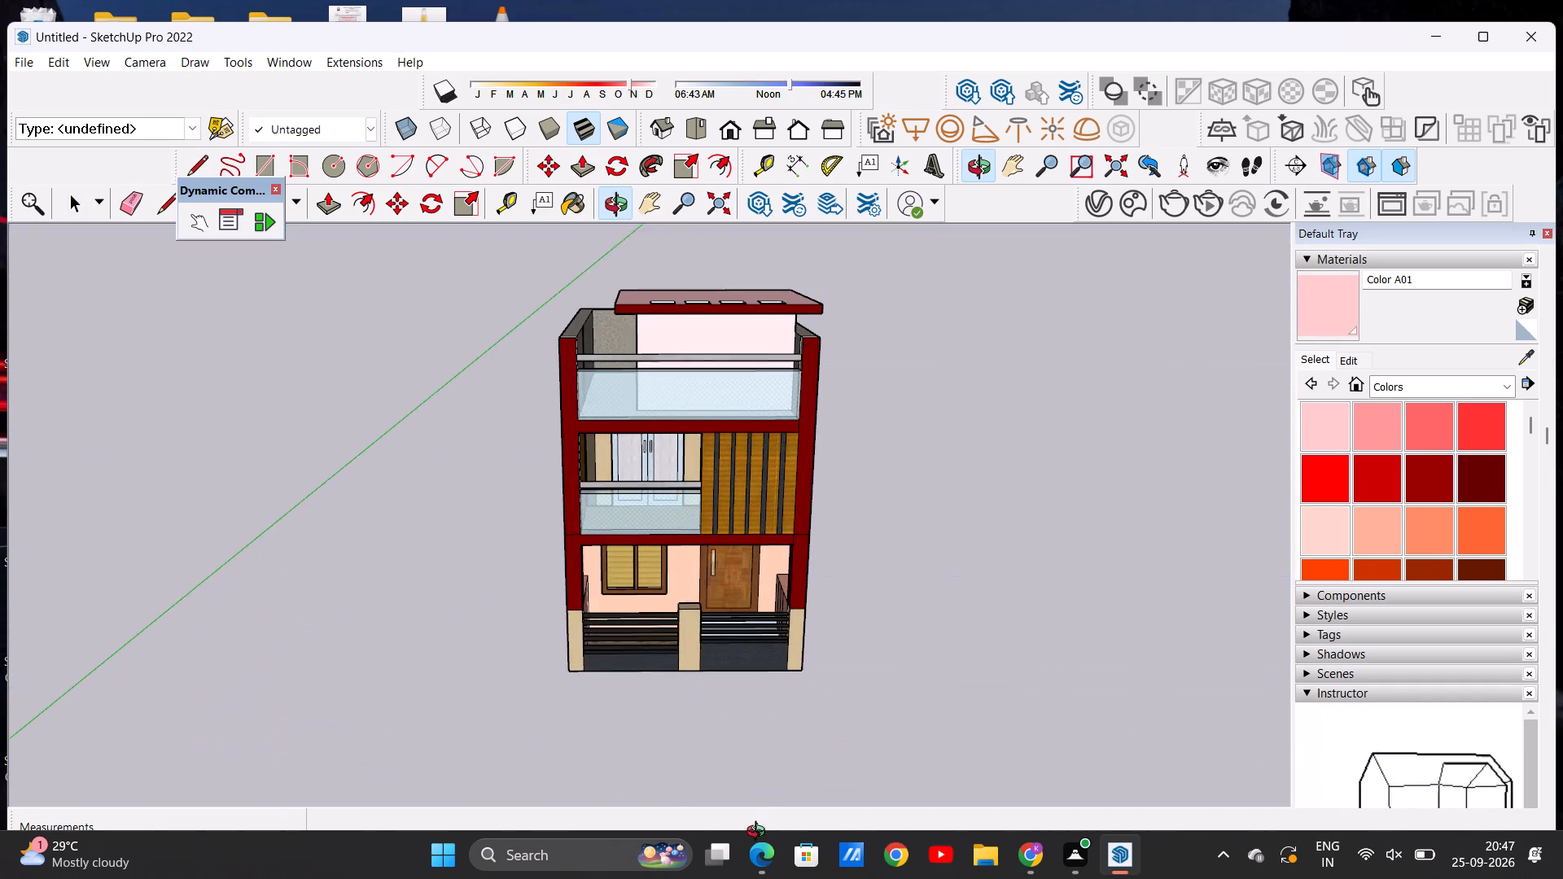
{"action": "middle_click_drag", "start_coordinate": [760, 833], "coordinate": [760, 833]}
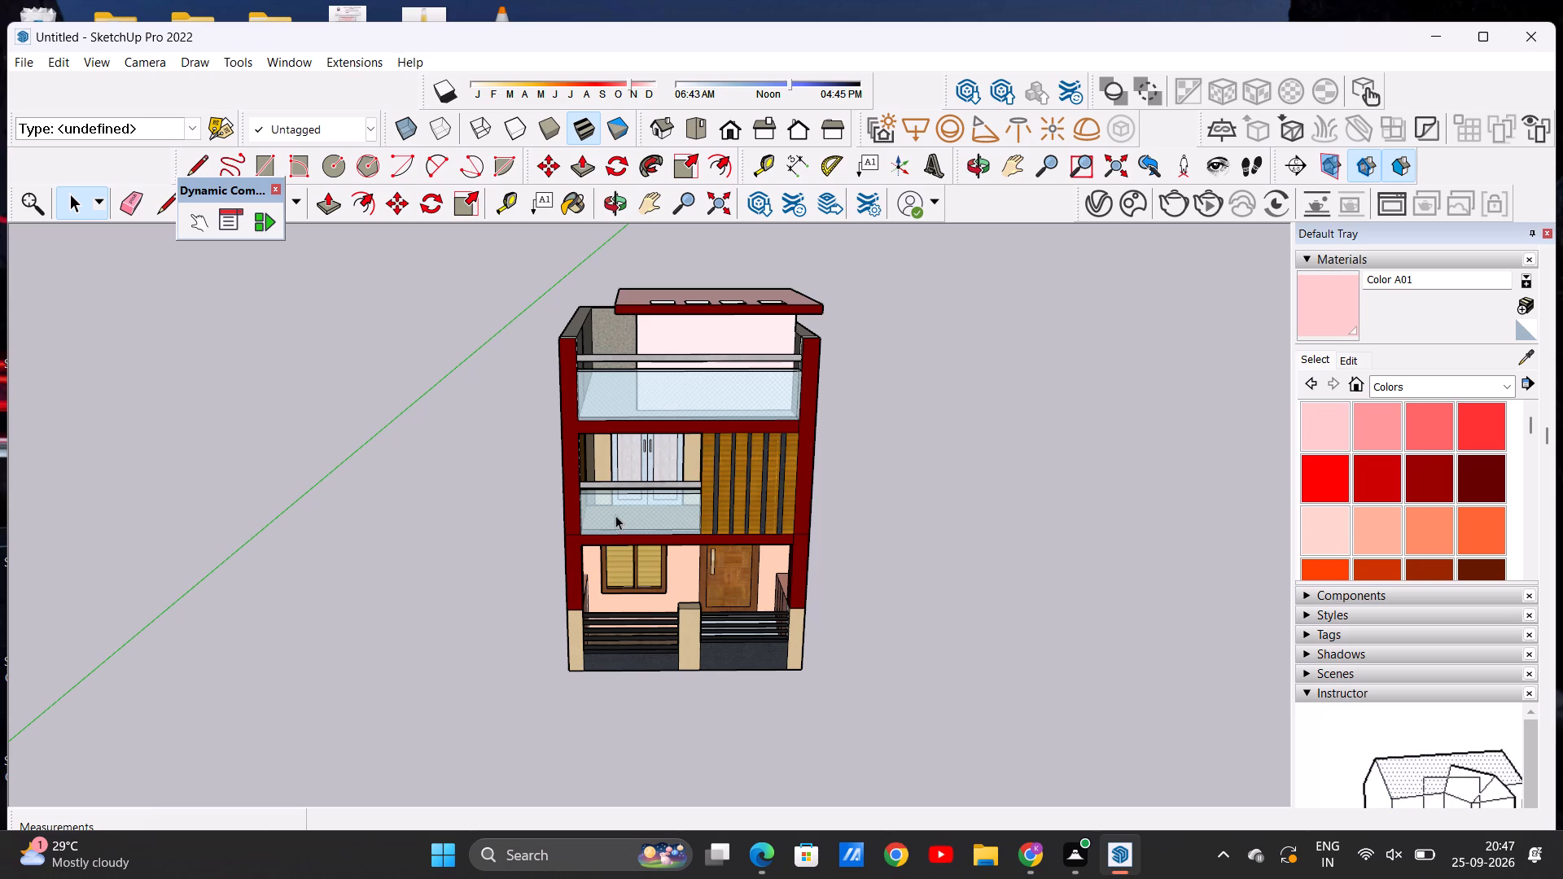
{"action": "scroll", "coordinate": [610, 518], "scroll_direction": "down", "scroll_amount": 8}
{"action": "scroll", "coordinate": [647, 509], "scroll_direction": "up", "scroll_amount": 9}
{"action": "middle_click_drag", "start_coordinate": [633, 549], "coordinate": [489, 452]}
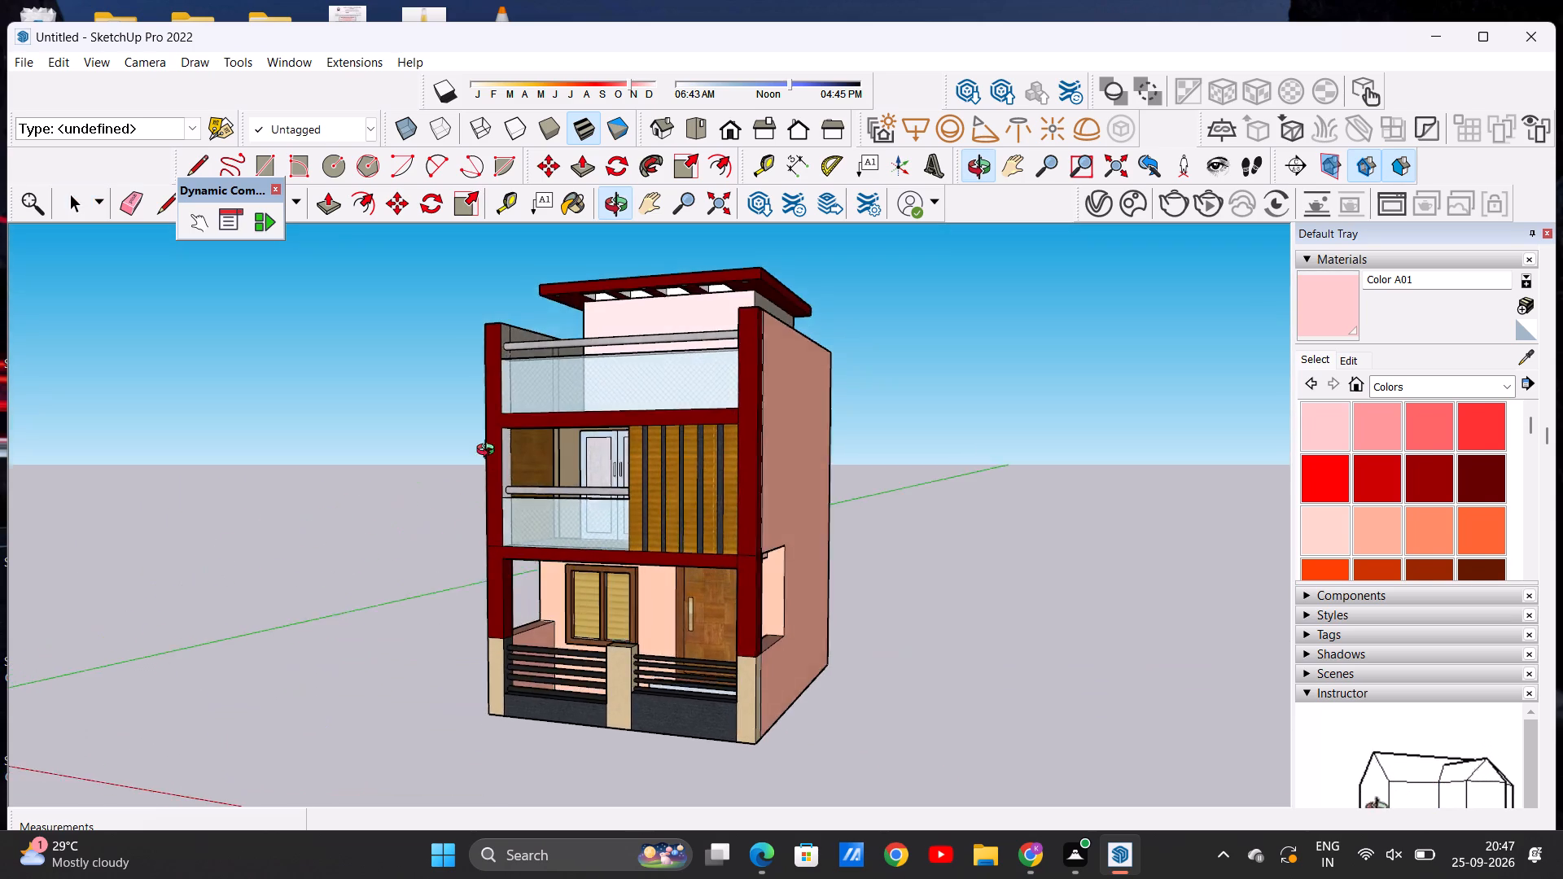
{"action": "middle_click_drag", "start_coordinate": [489, 452], "coordinate": [544, 423]}
{"action": "middle_click_drag", "start_coordinate": [546, 419], "coordinate": [668, 401]}
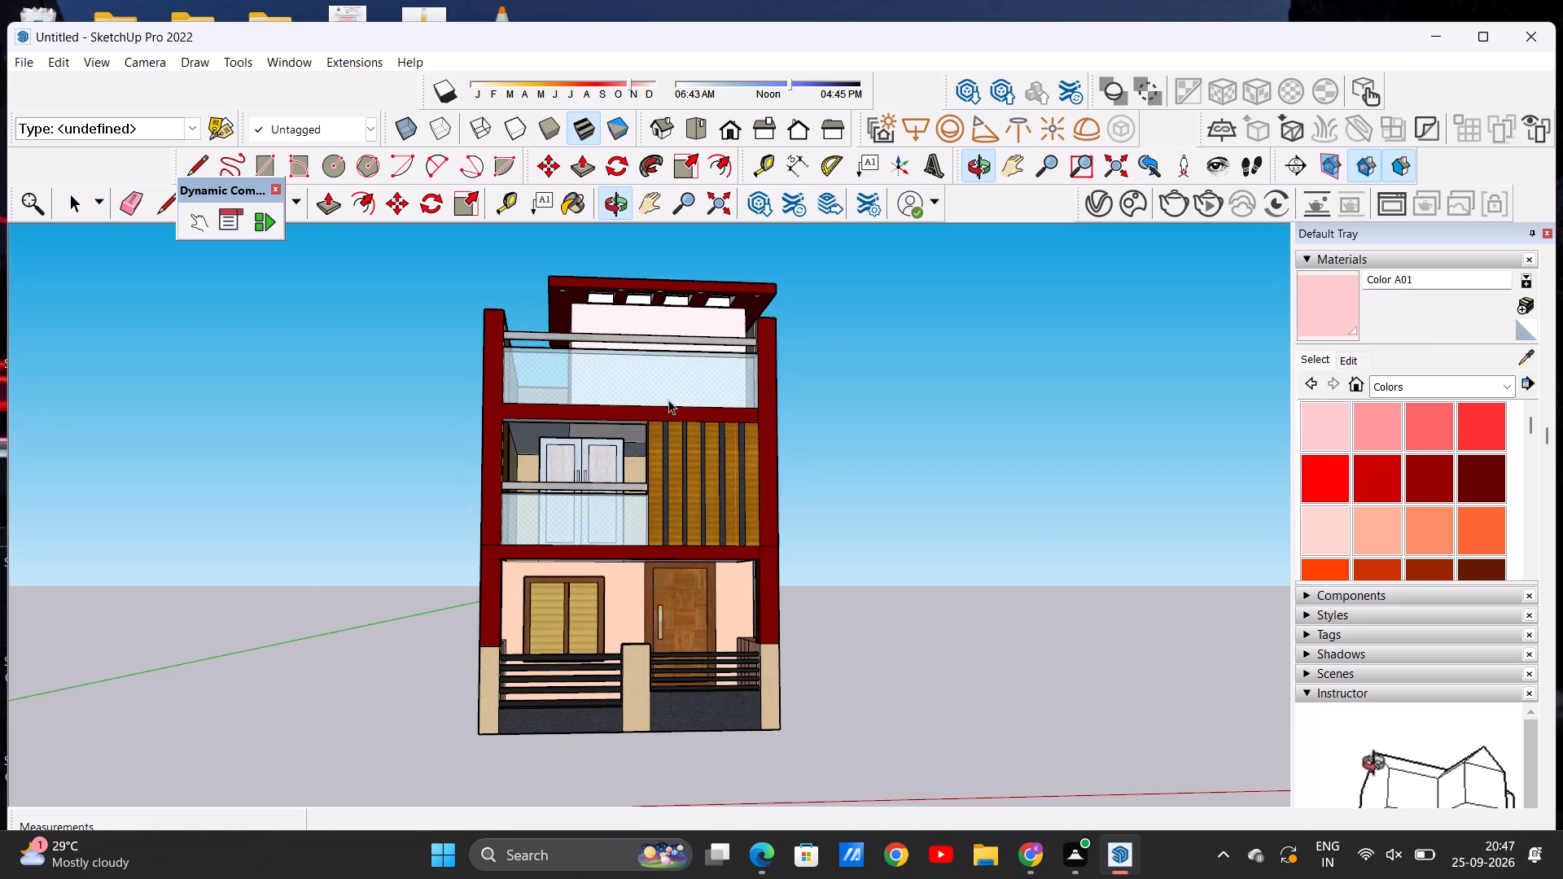
{"action": "middle_click_drag", "start_coordinate": [646, 445], "coordinate": [642, 541]}
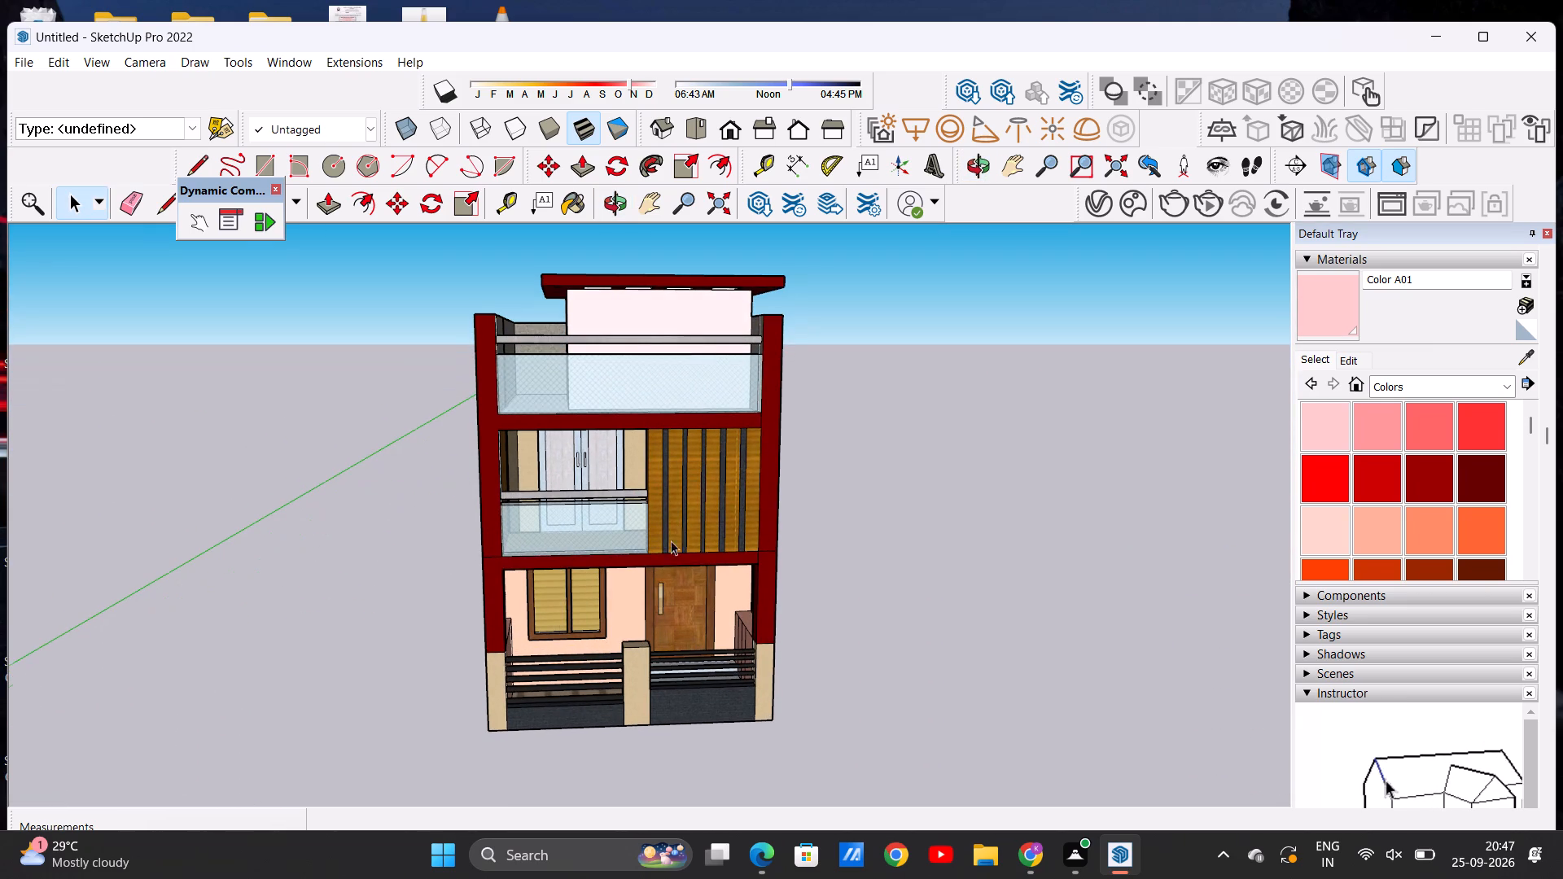
{"action": "scroll", "coordinate": [670, 543], "scroll_direction": "down", "scroll_amount": 3}
{"action": "middle_click_drag", "start_coordinate": [726, 584], "coordinate": [649, 635]}
{"action": "scroll", "coordinate": [661, 632], "scroll_direction": "up", "scroll_amount": 4}
{"action": "middle_click_drag", "start_coordinate": [646, 683], "coordinate": [623, 613]}
{"action": "scroll", "coordinate": [658, 627], "scroll_direction": "up", "scroll_amount": 5}
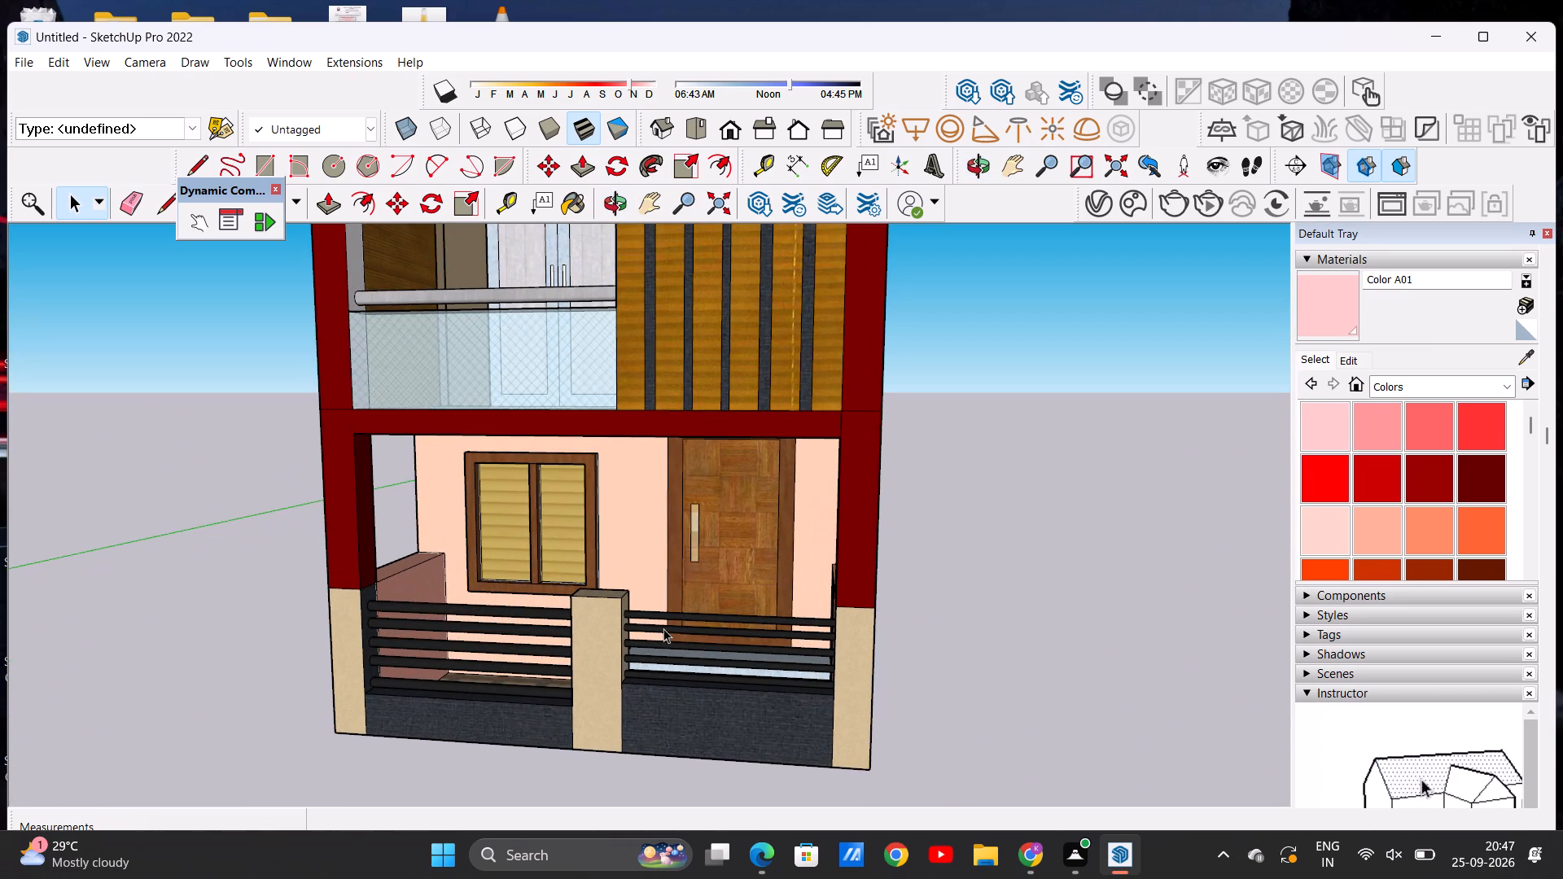
{"action": "scroll", "coordinate": [725, 615], "scroll_direction": "down", "scroll_amount": 1}
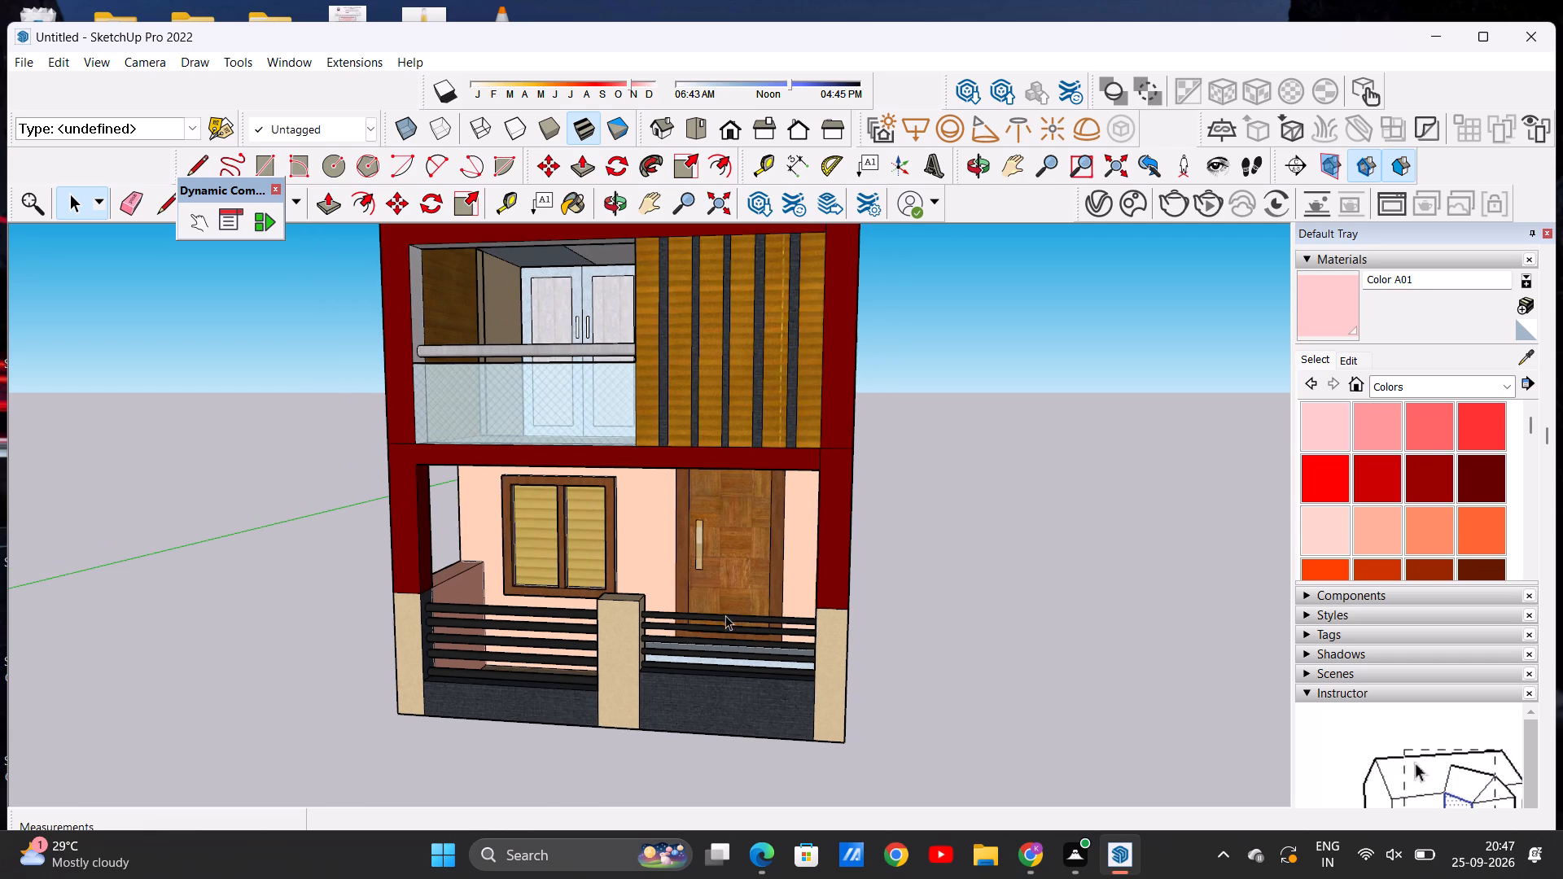
{"action": "scroll", "coordinate": [725, 615], "scroll_direction": "down", "scroll_amount": 1}
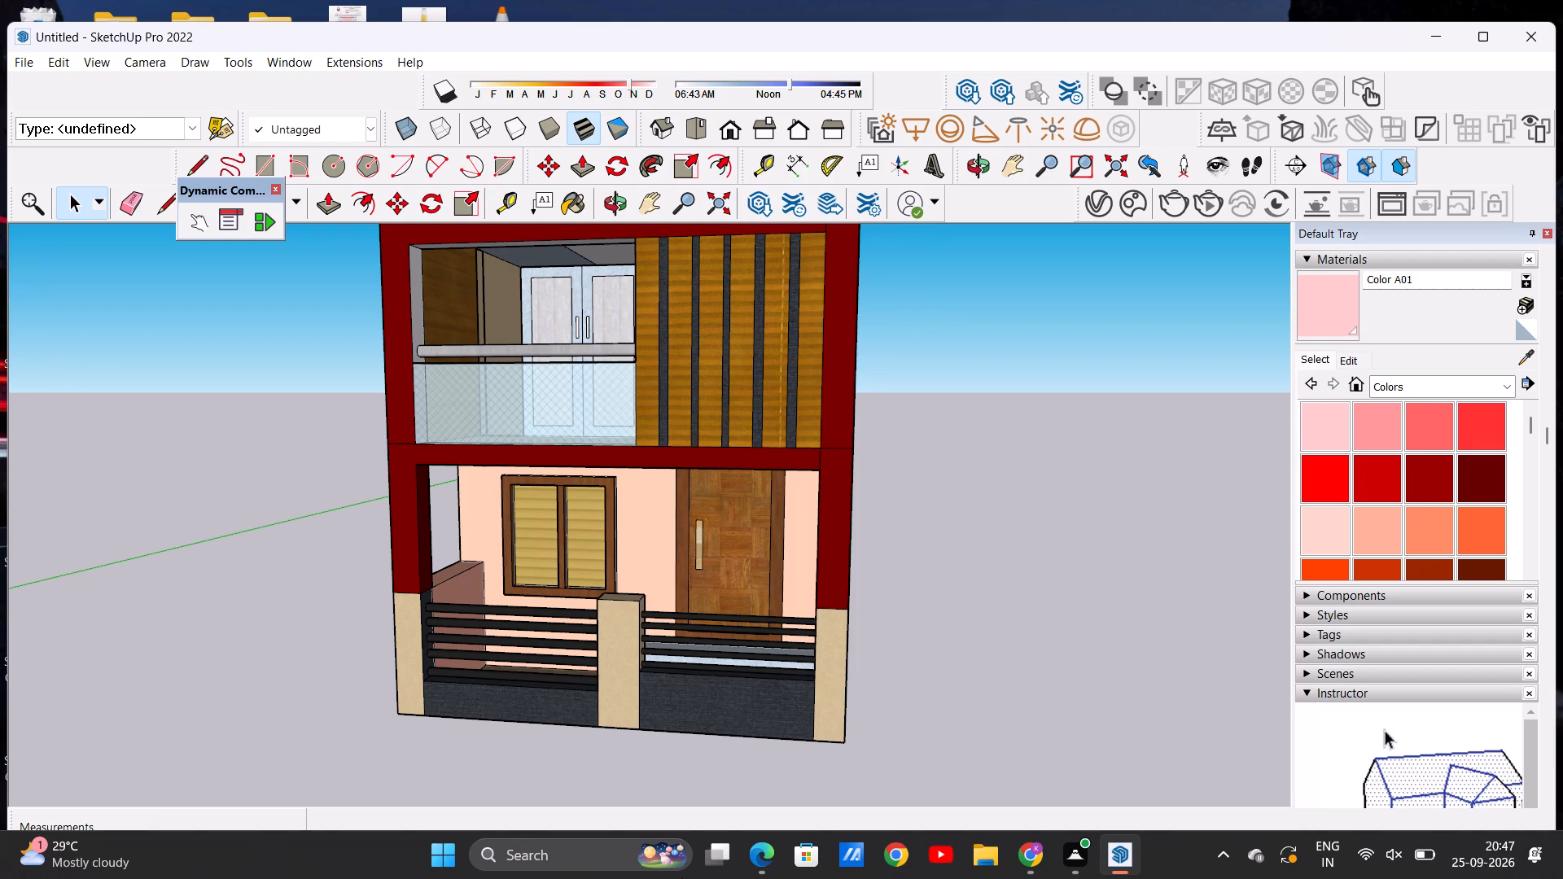
Save the house model in Documents as a SketchUp file named SWEETY.
{"action": "key", "text": "ctrl+s"}
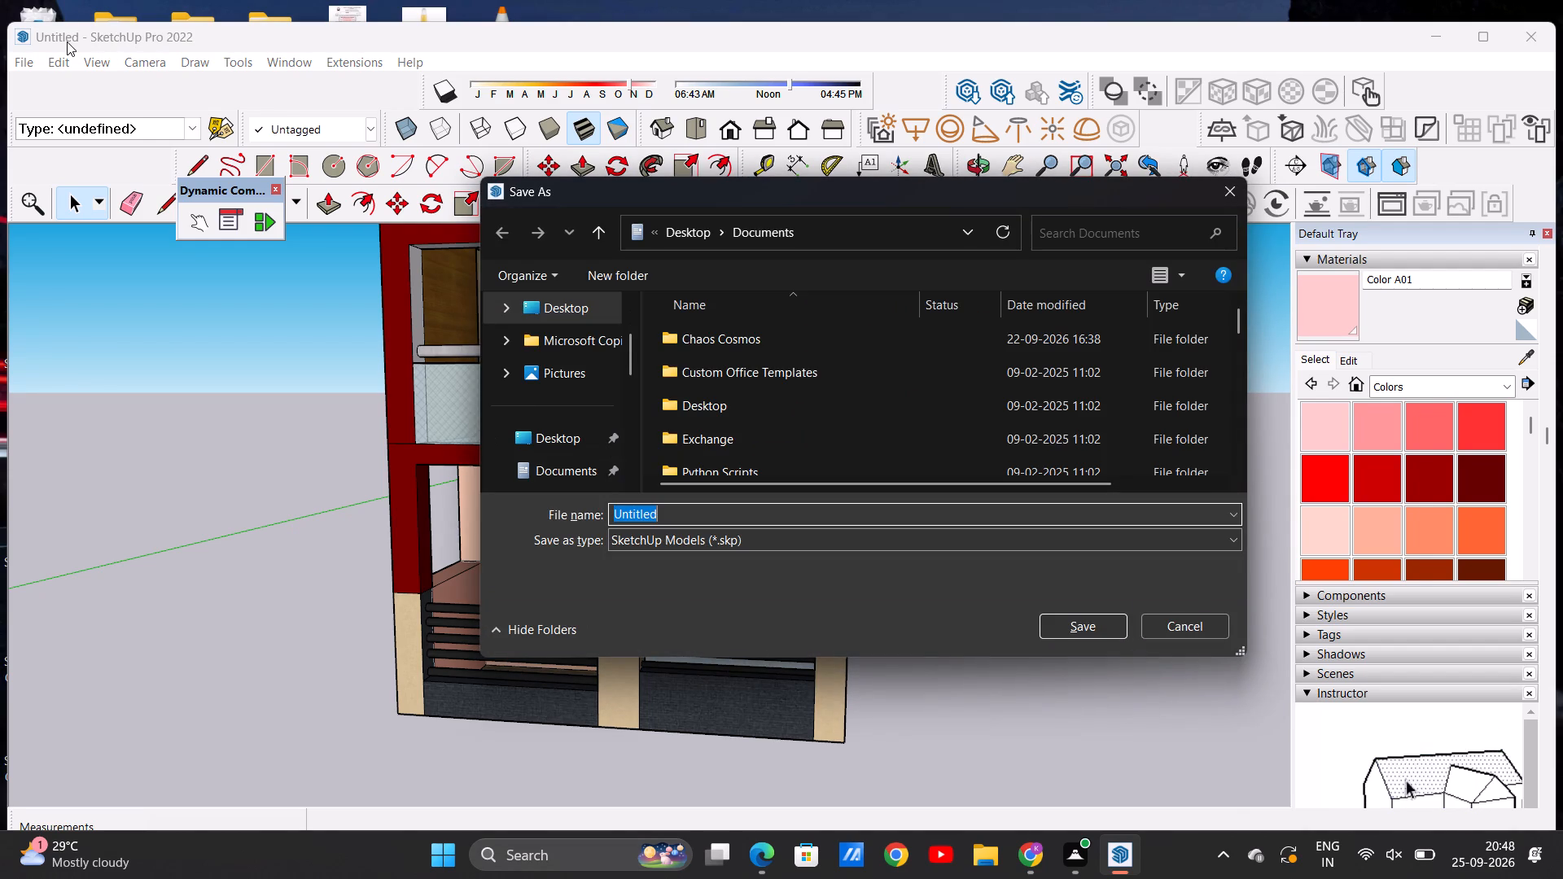
{"action": "key", "text": "BackSpace"}
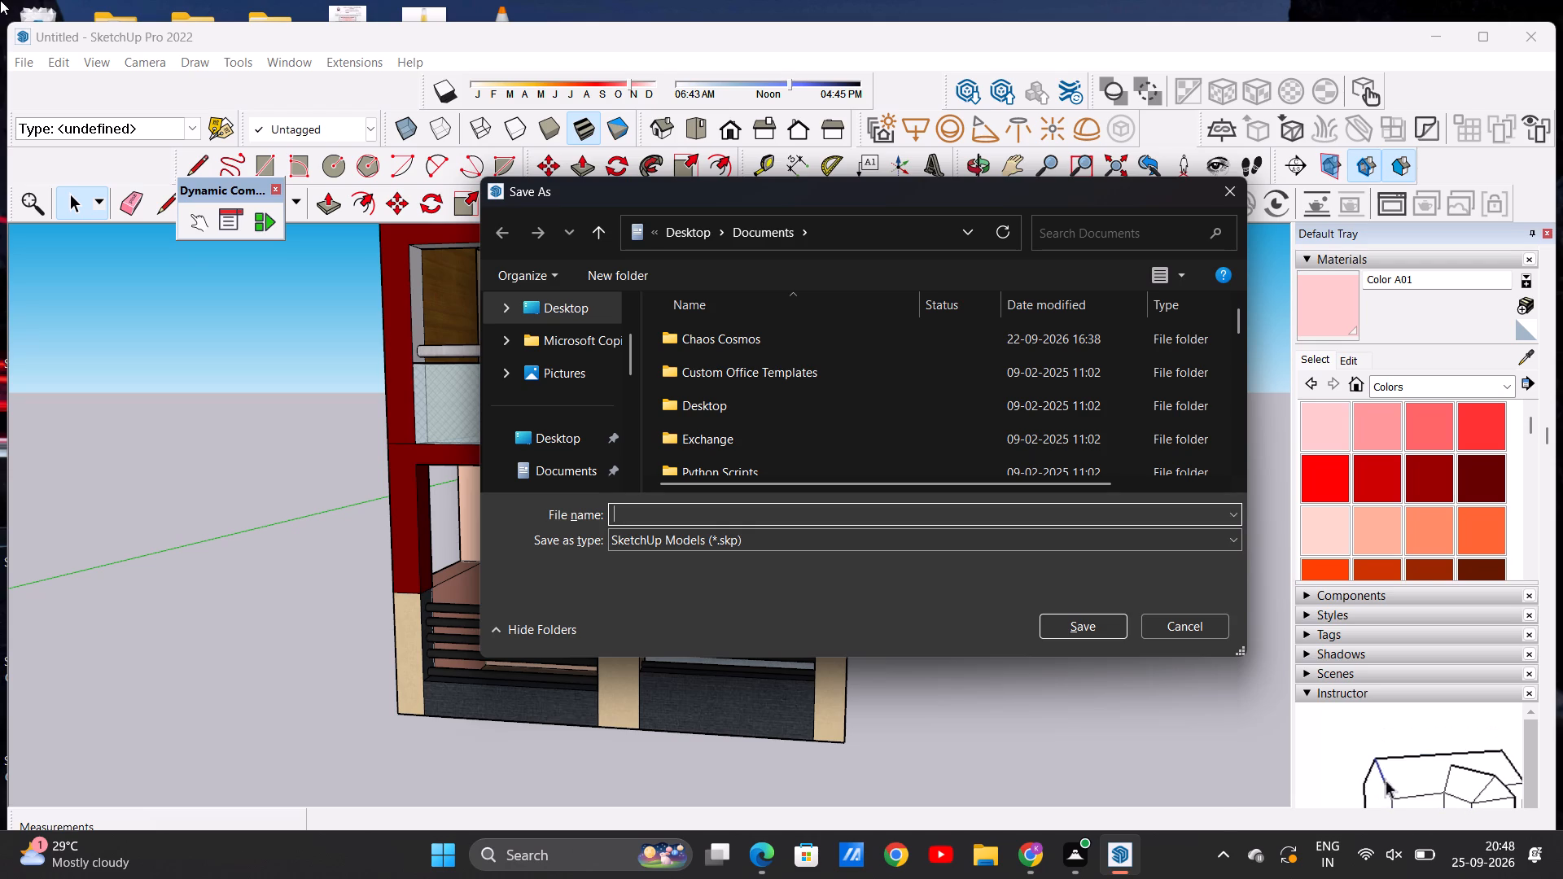
{"action": "type", "text": "SA"}
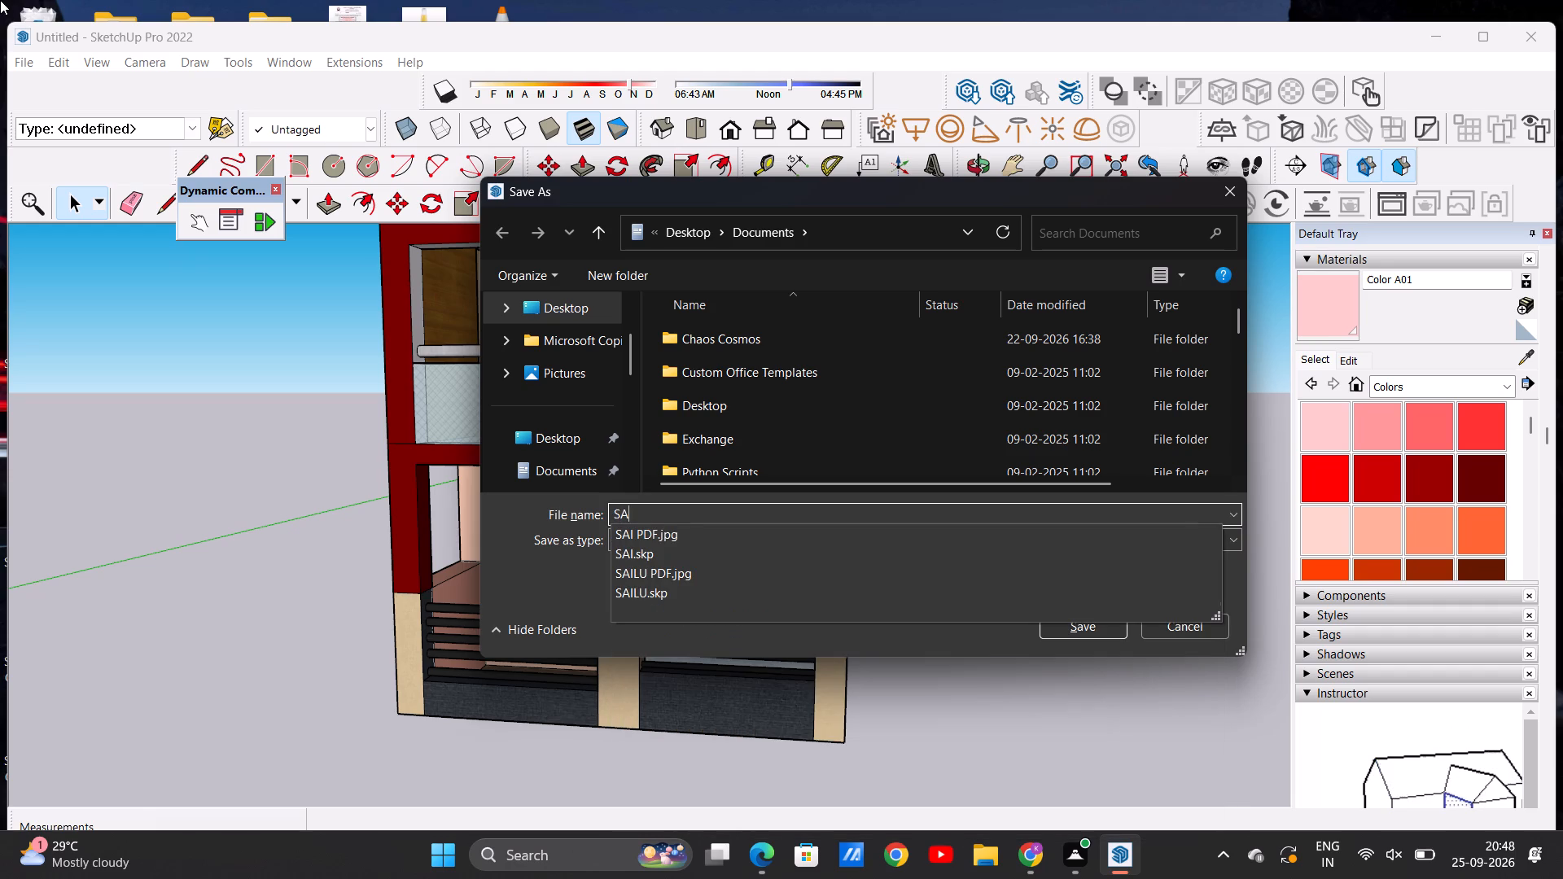
{"action": "key", "text": "BackSpace"}
{"action": "key", "text": "BackSpace"}
{"action": "key", "text": "BackSpace"}
{"action": "key", "text": "BackSpace"}
{"action": "key", "text": "BackSpace"}
{"action": "key", "text": "BackSpace"}
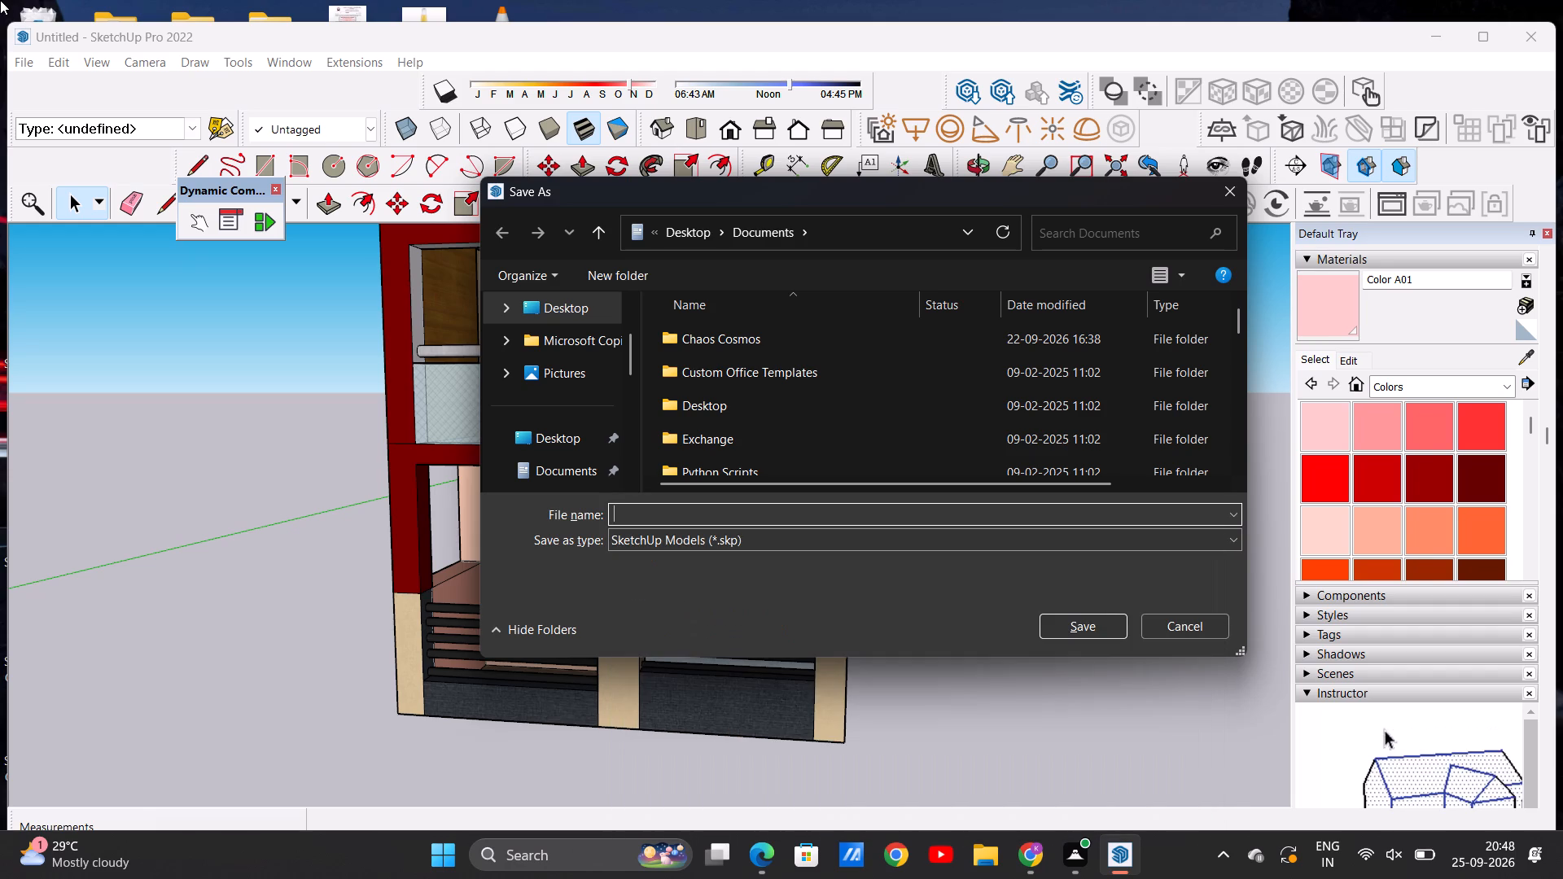
{"action": "key", "text": "BackSpace"}
{"action": "key", "text": "BackSpace"}
{"action": "key", "text": "p"}
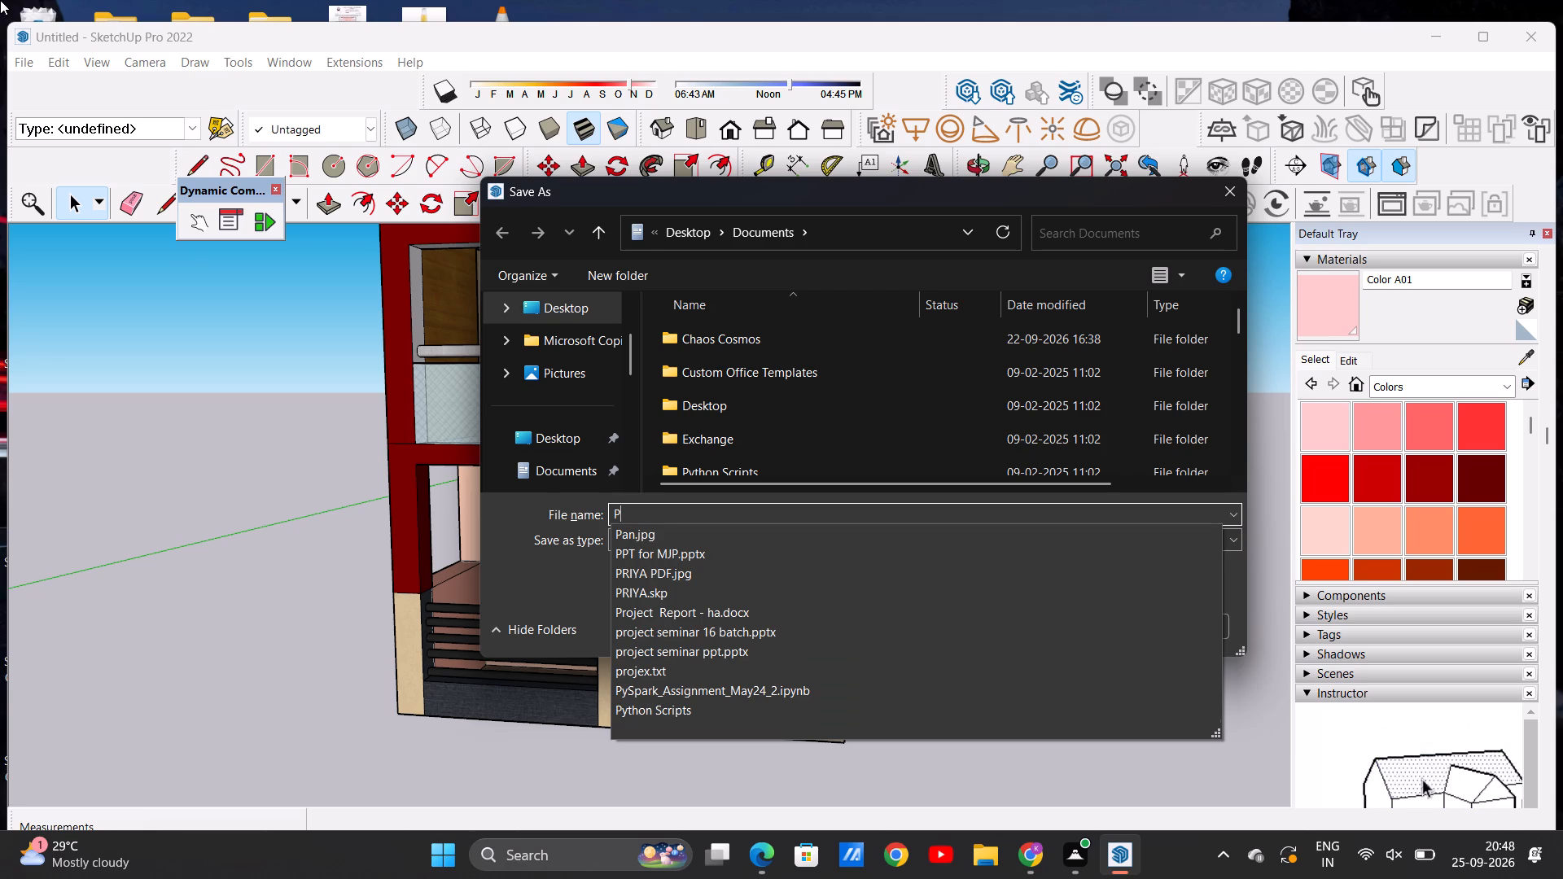
{"action": "key", "text": "BackSpace"}
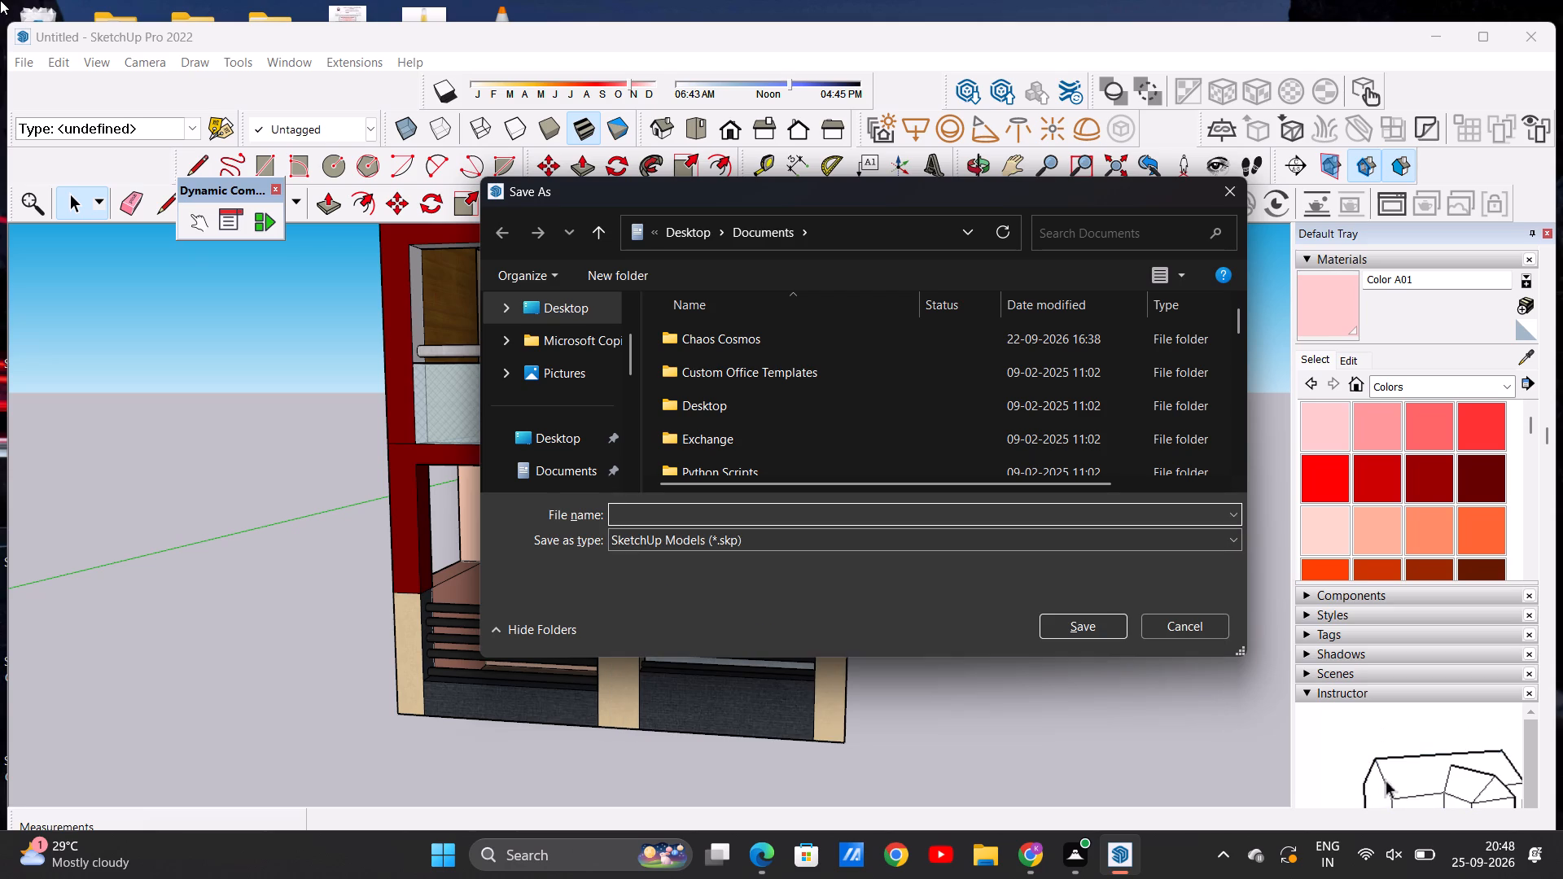
{"action": "key", "text": "p"}
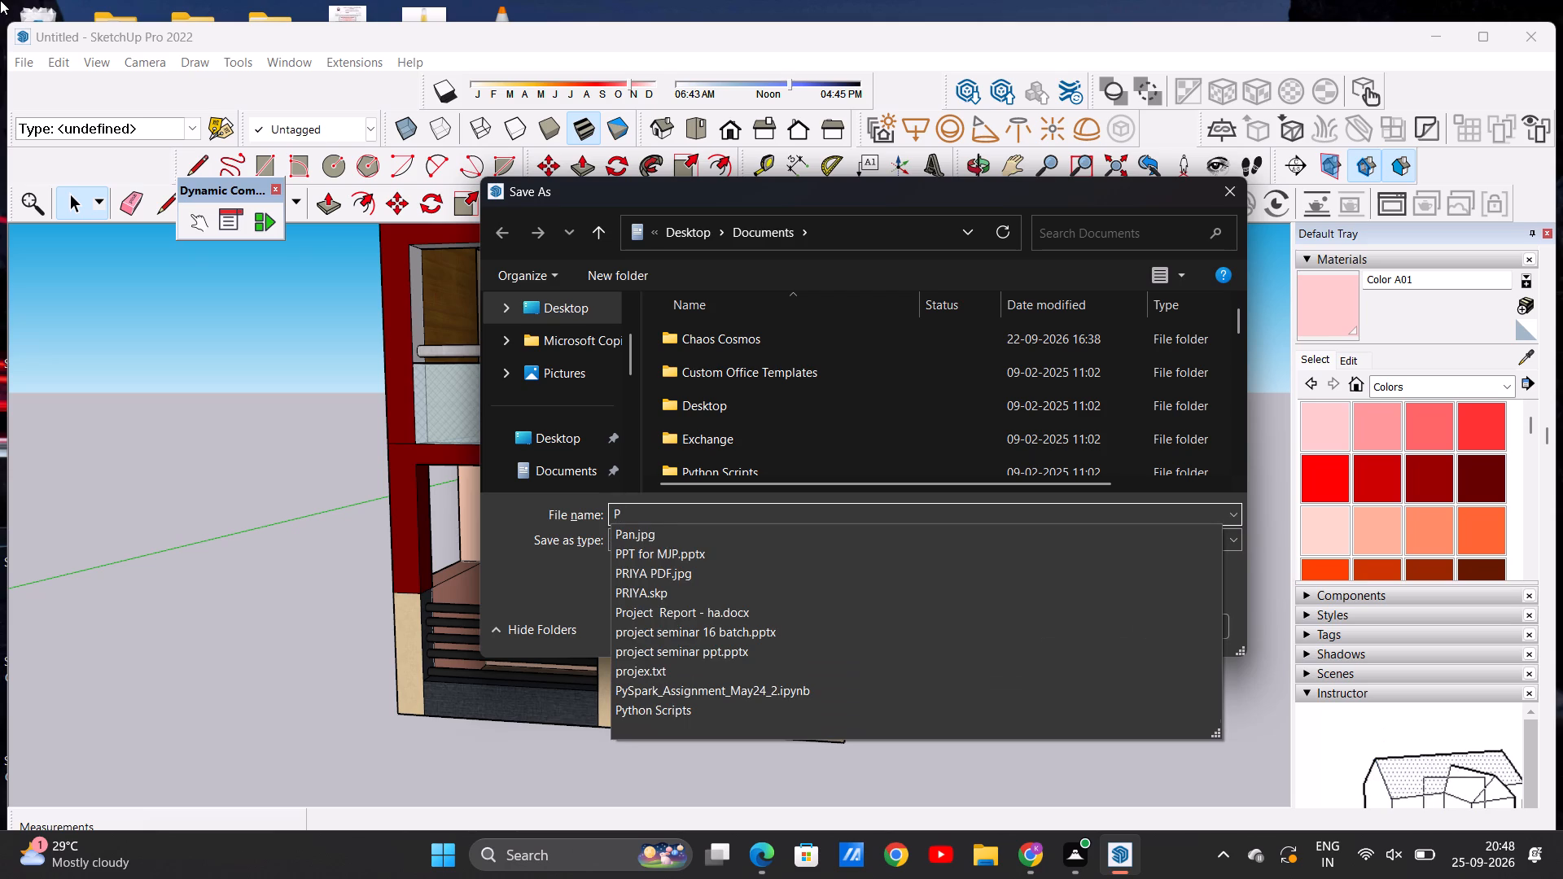
{"action": "key", "text": "BackSpace"}
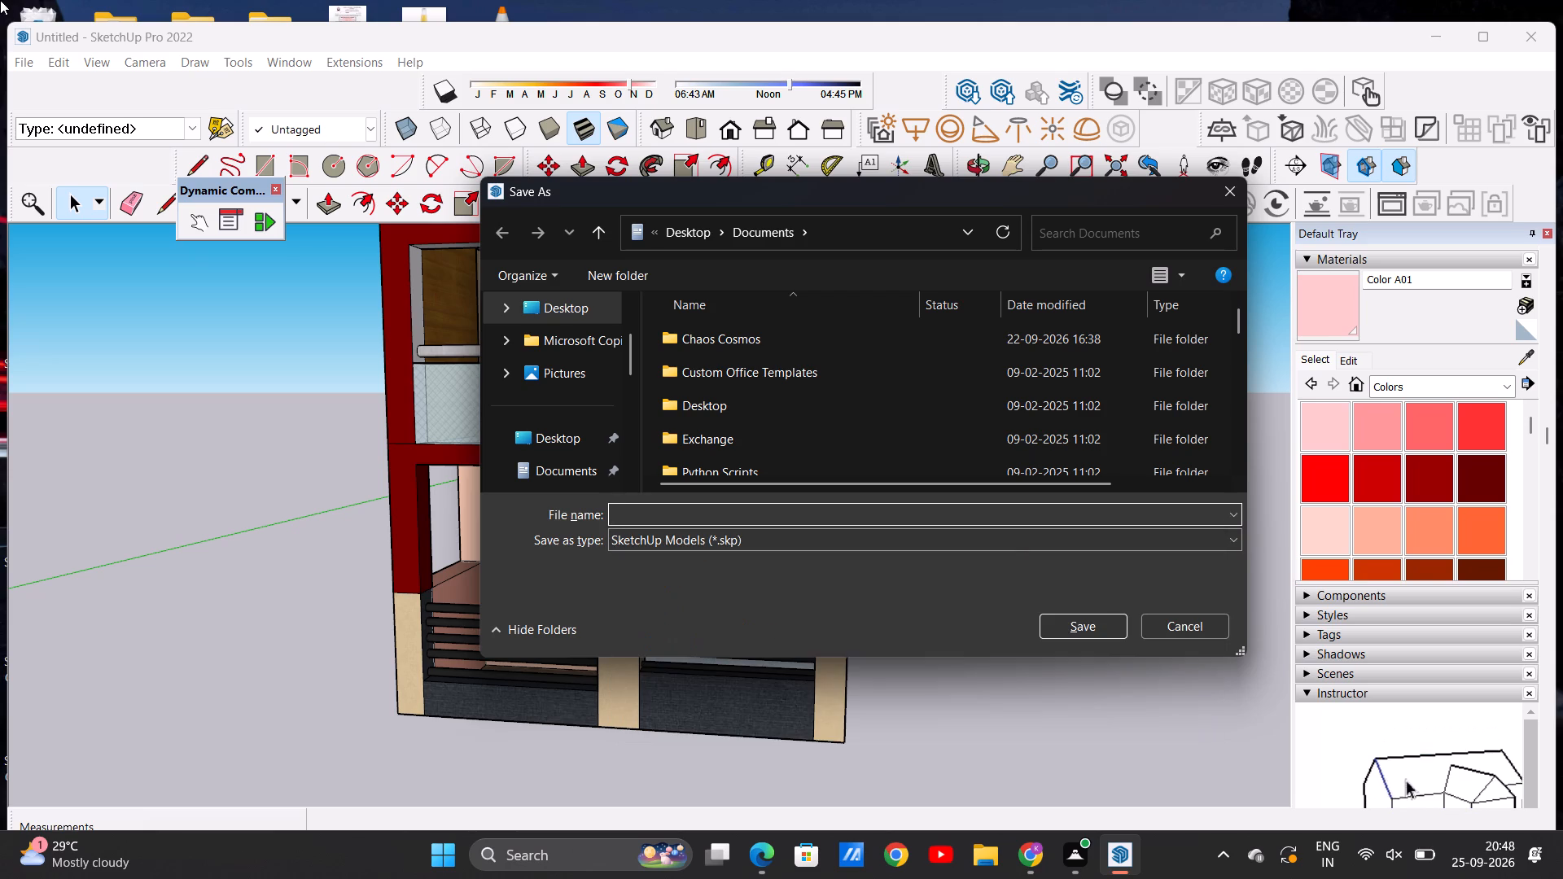
{"action": "type", "text": "SWEETY"}
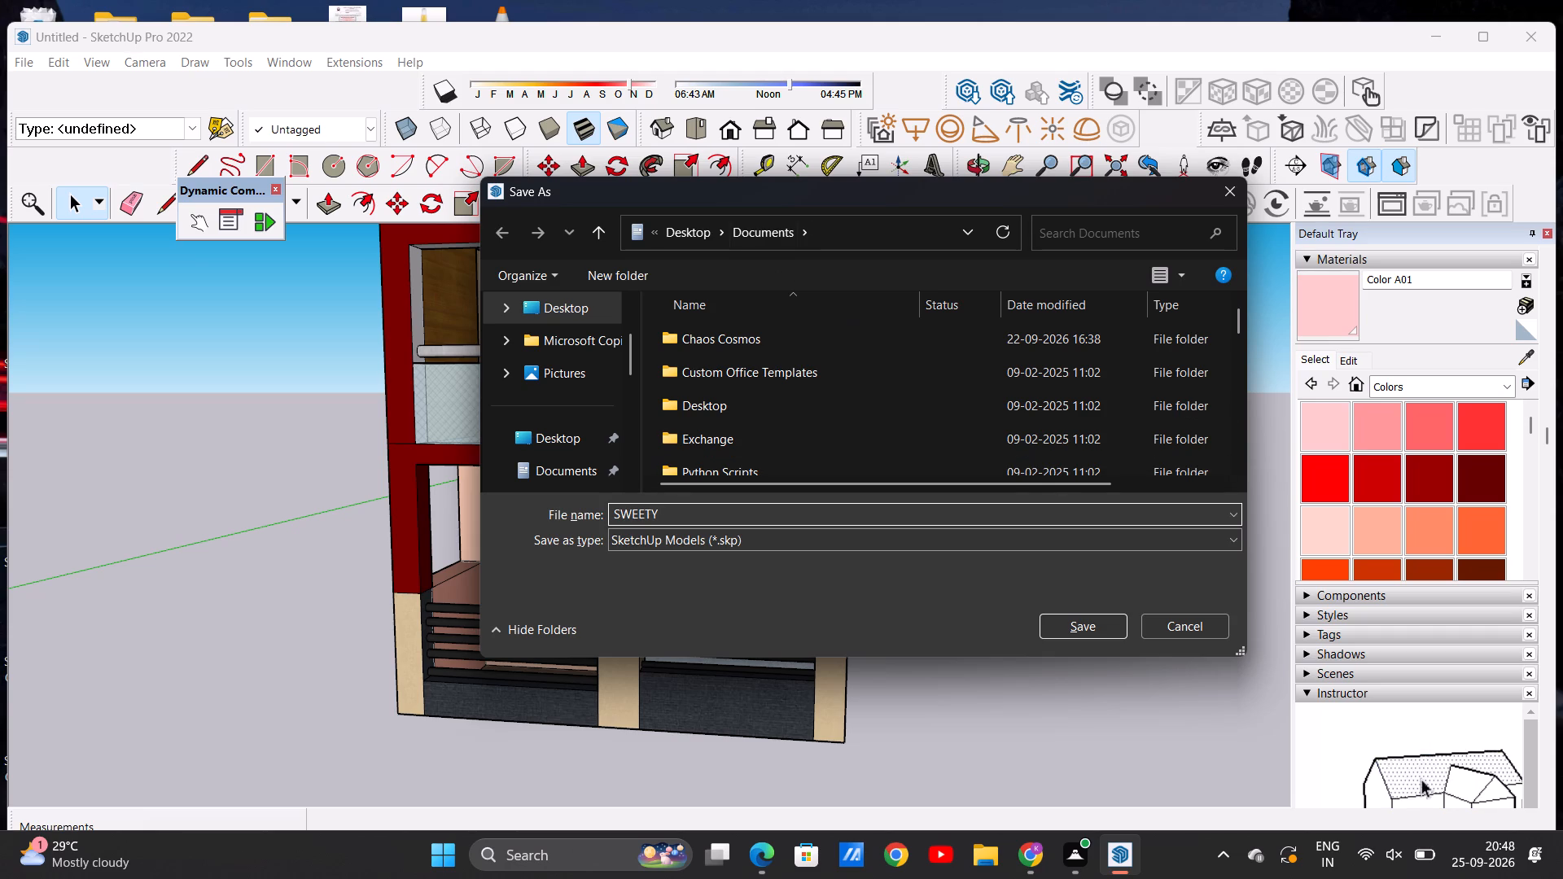
{"action": "left_click", "coordinate": [1083, 625]}
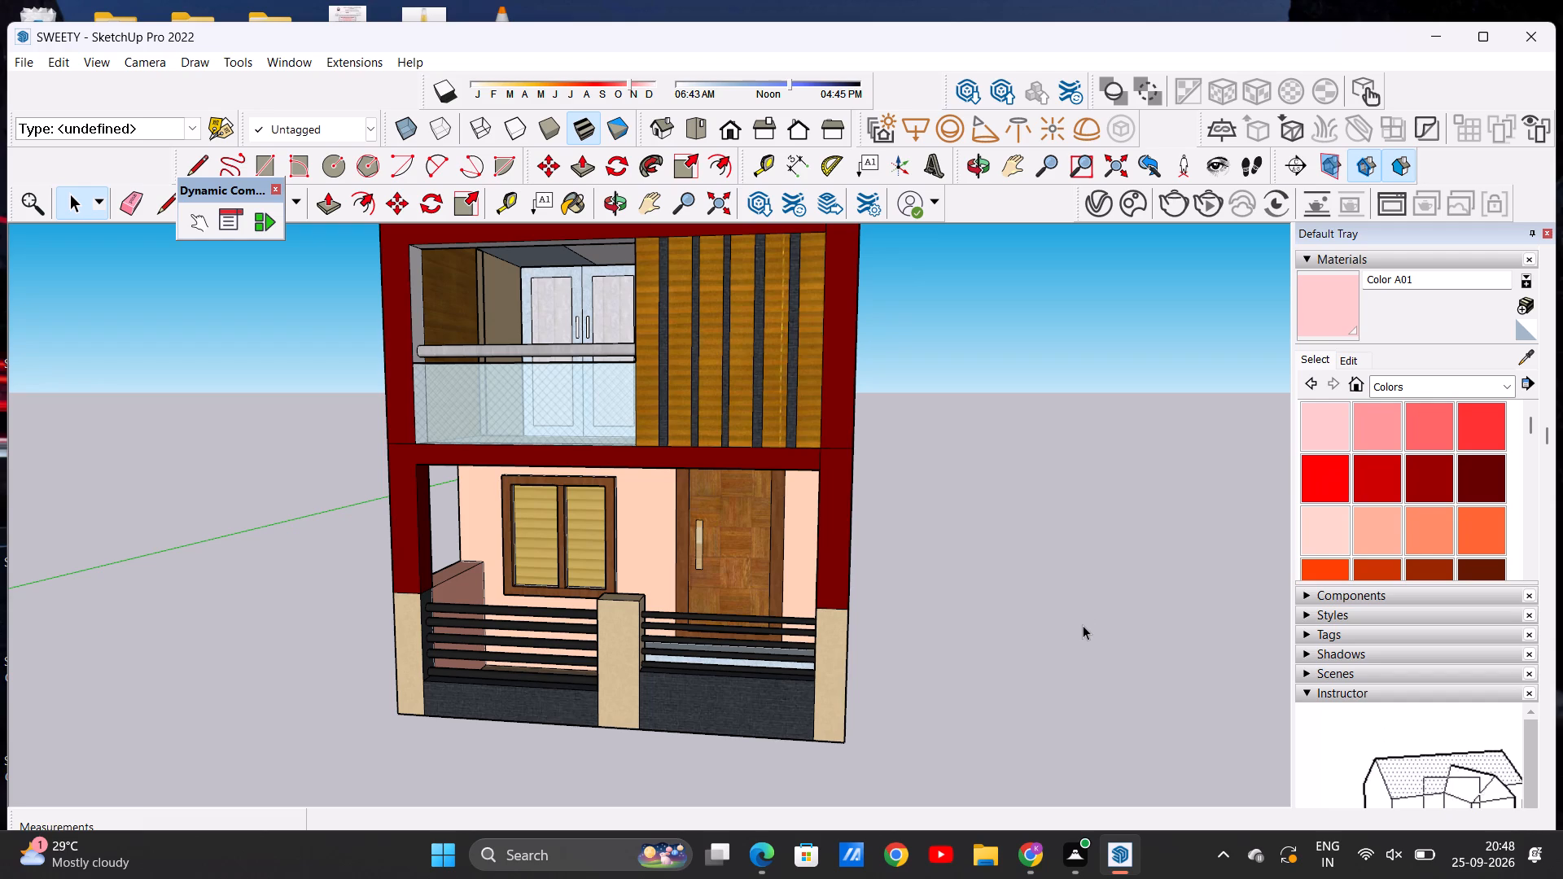
Export the current front view as a 2D JPEG image named SWEETY PDF in Documents.
{"action": "left_click", "coordinate": [18, 56]}
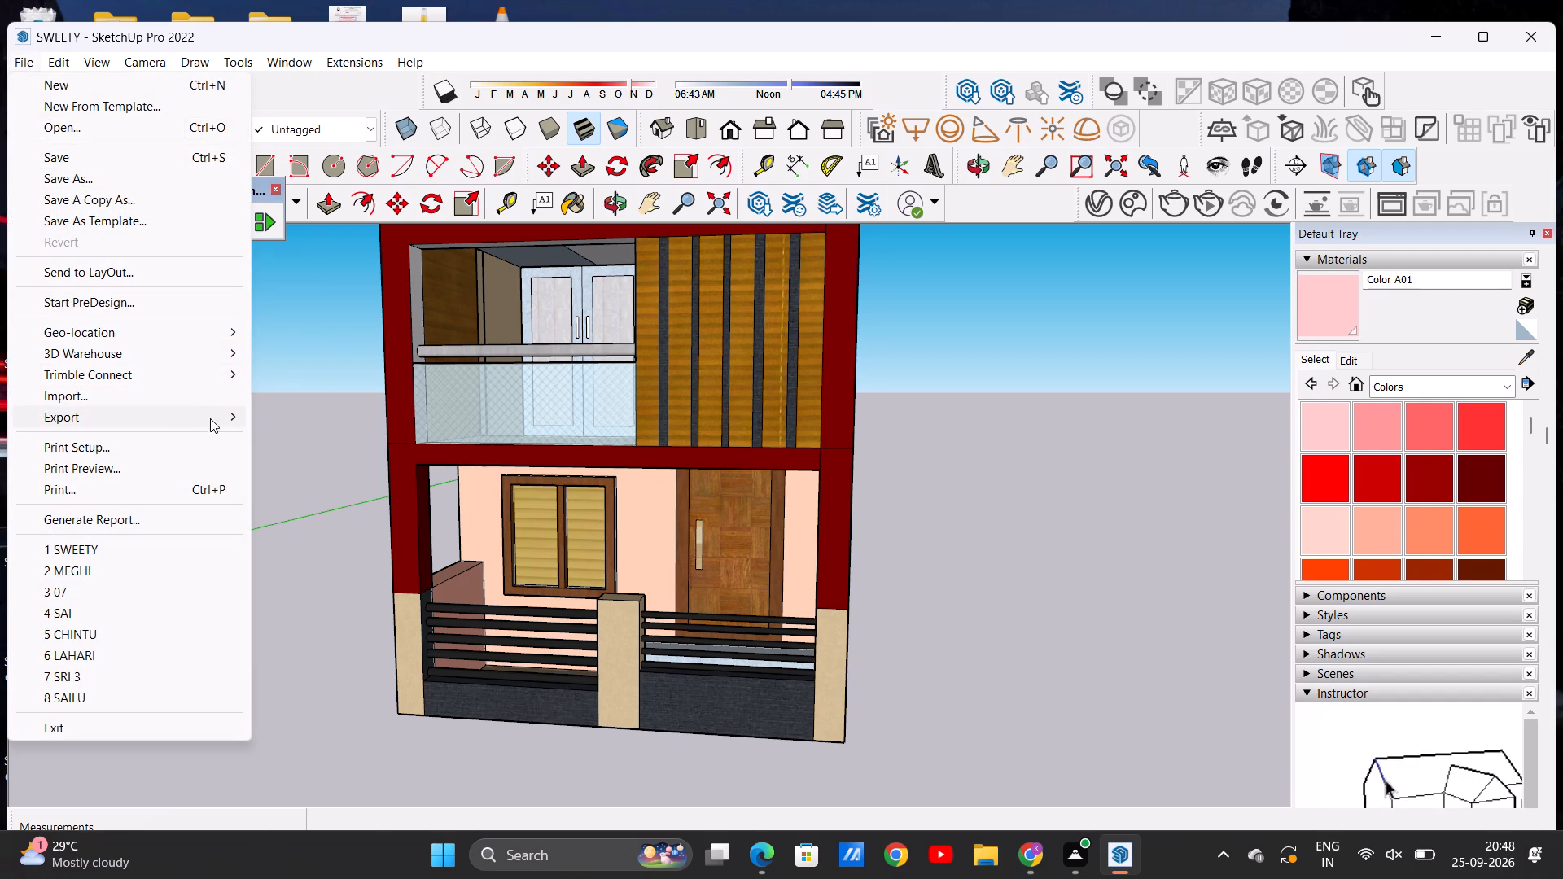
{"action": "left_click", "coordinate": [264, 434]}
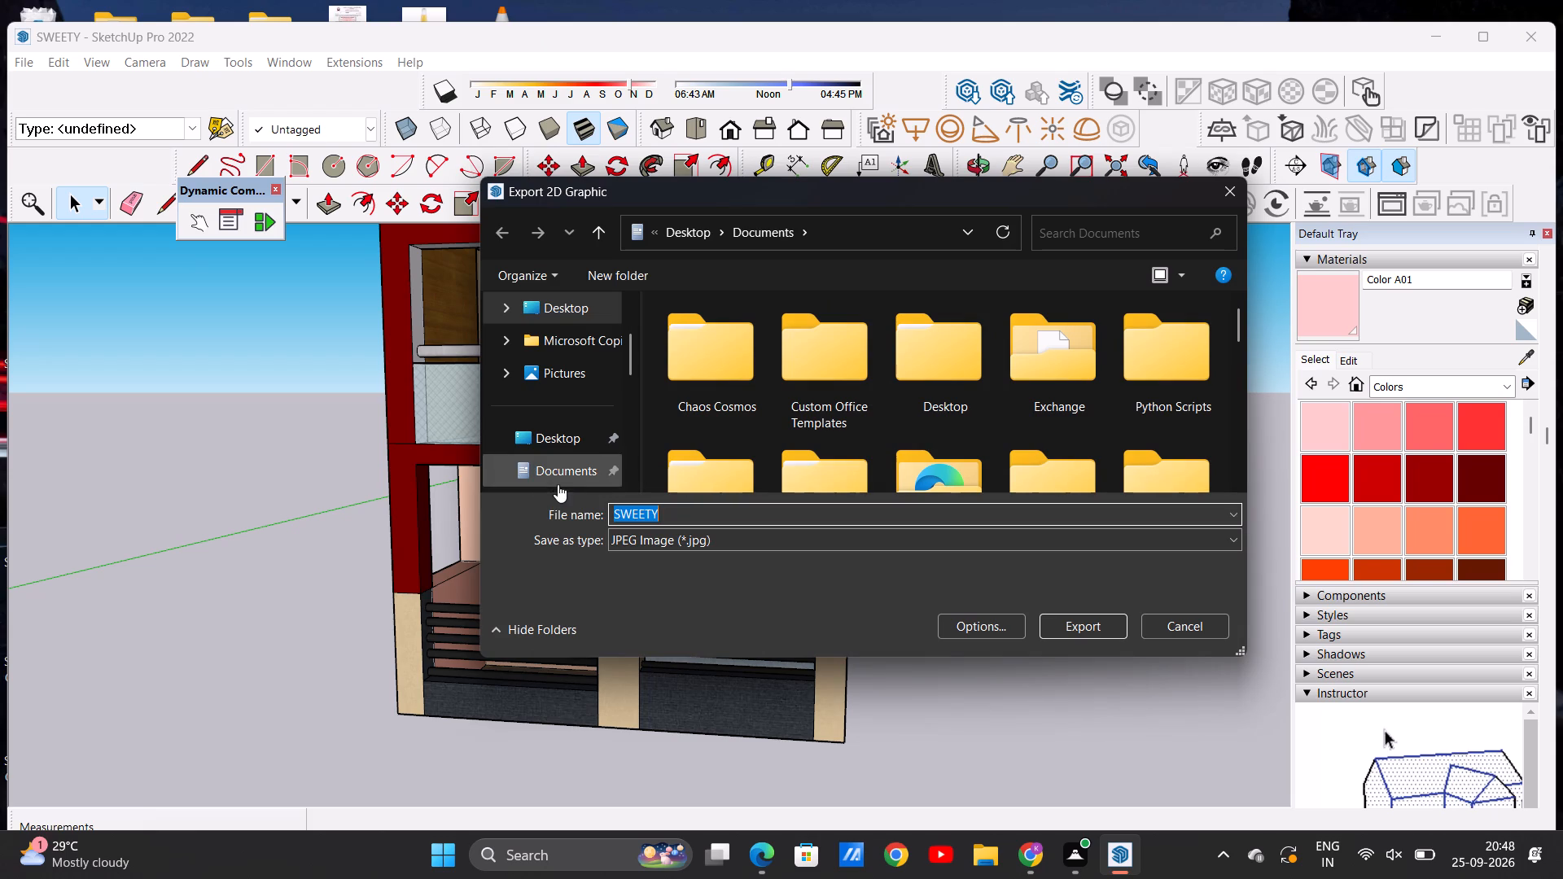
{"action": "left_click", "coordinate": [686, 514]}
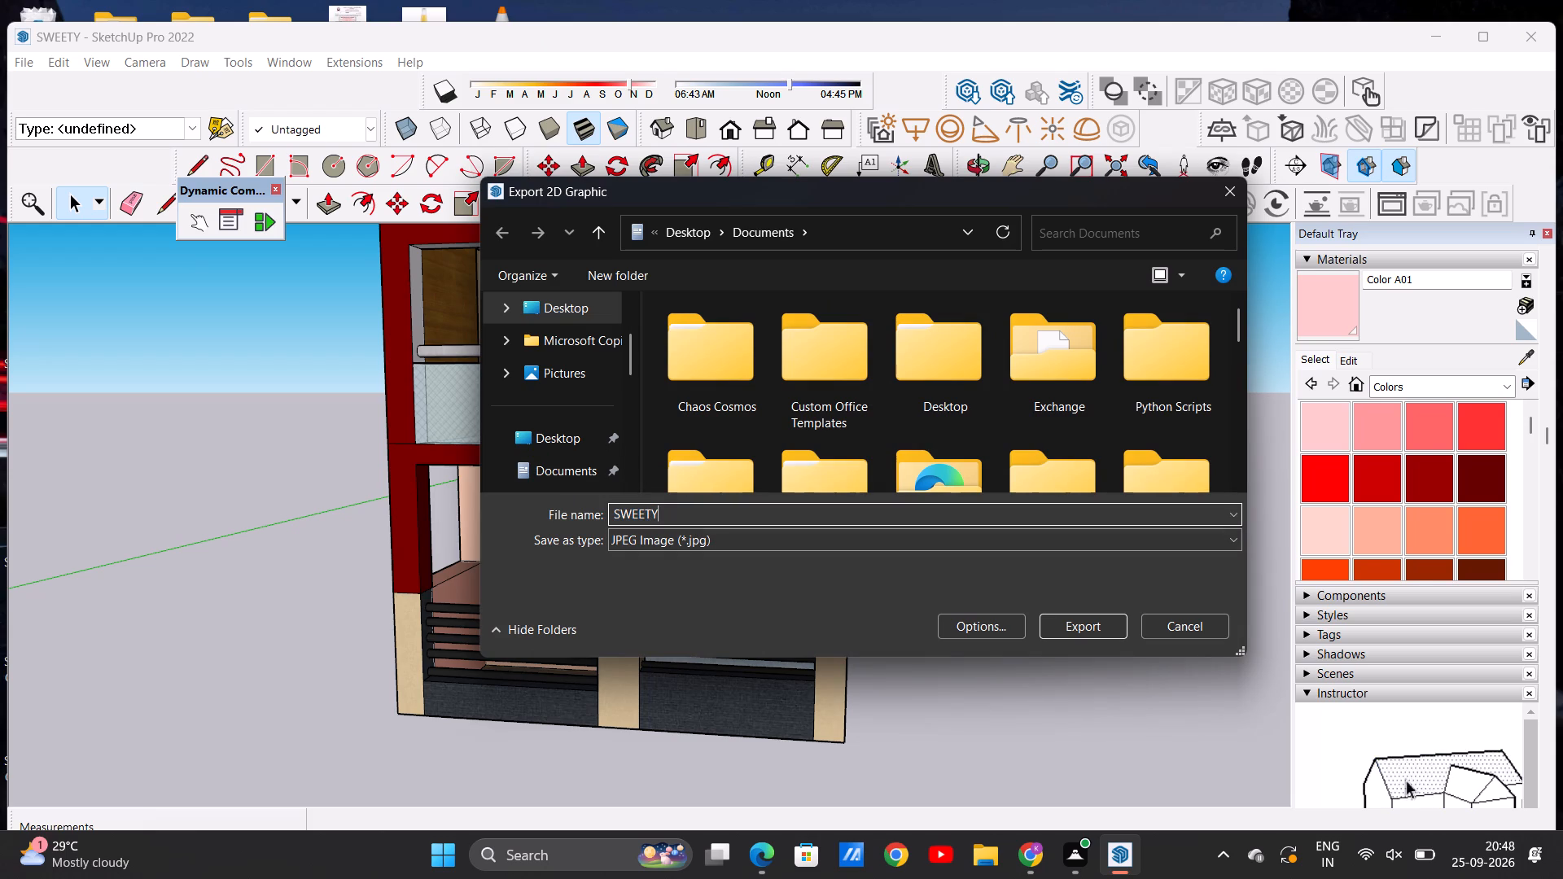
{"action": "key", "text": "space"}
{"action": "type", "text": "PDF"}
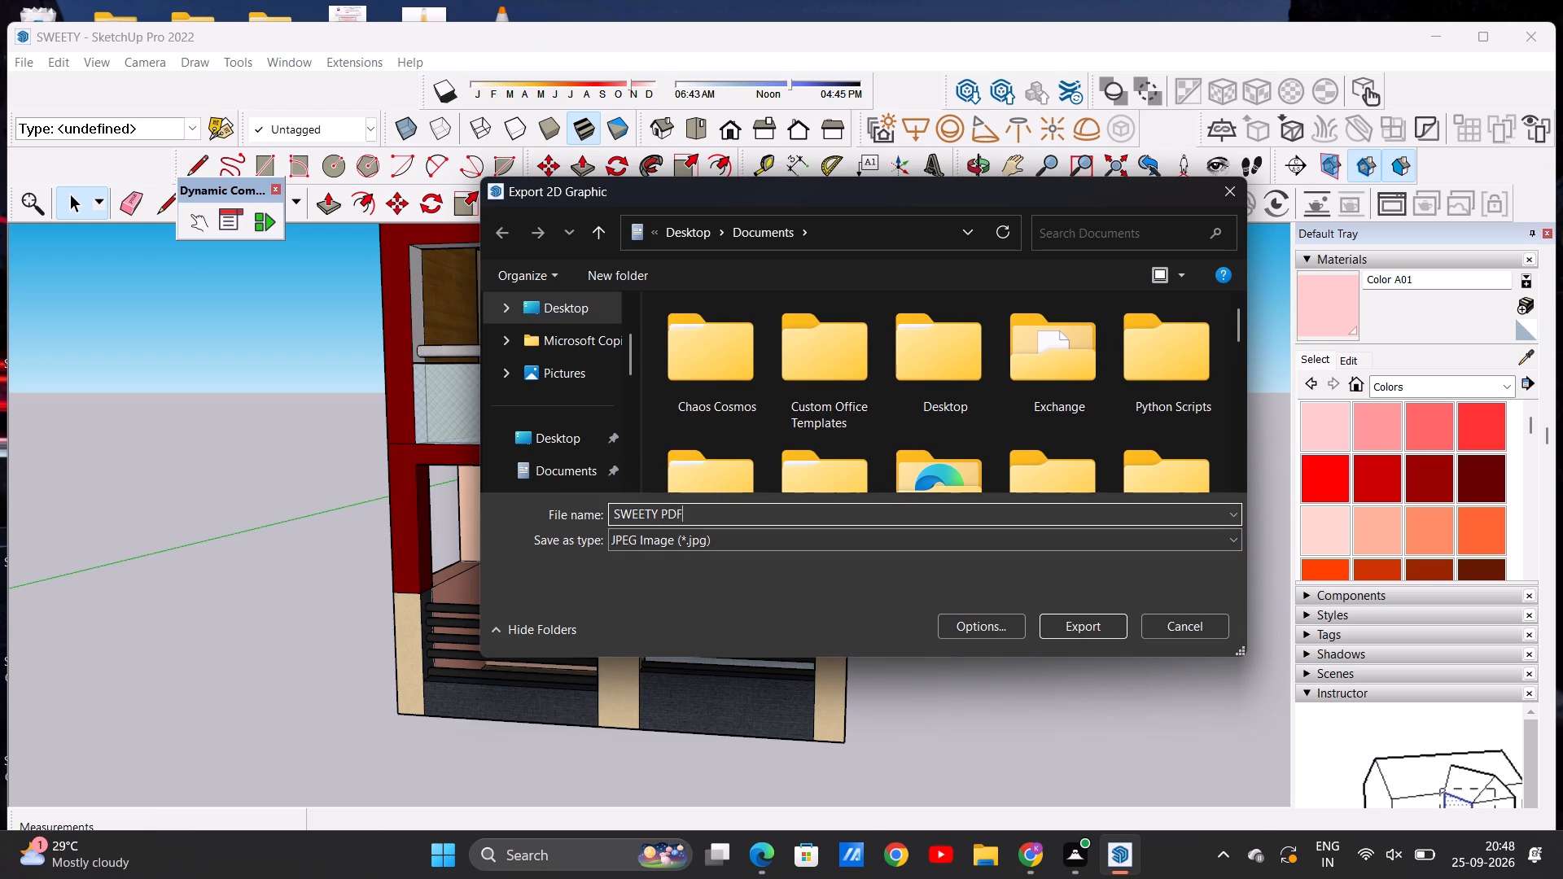
{"action": "left_click", "coordinate": [1061, 624]}
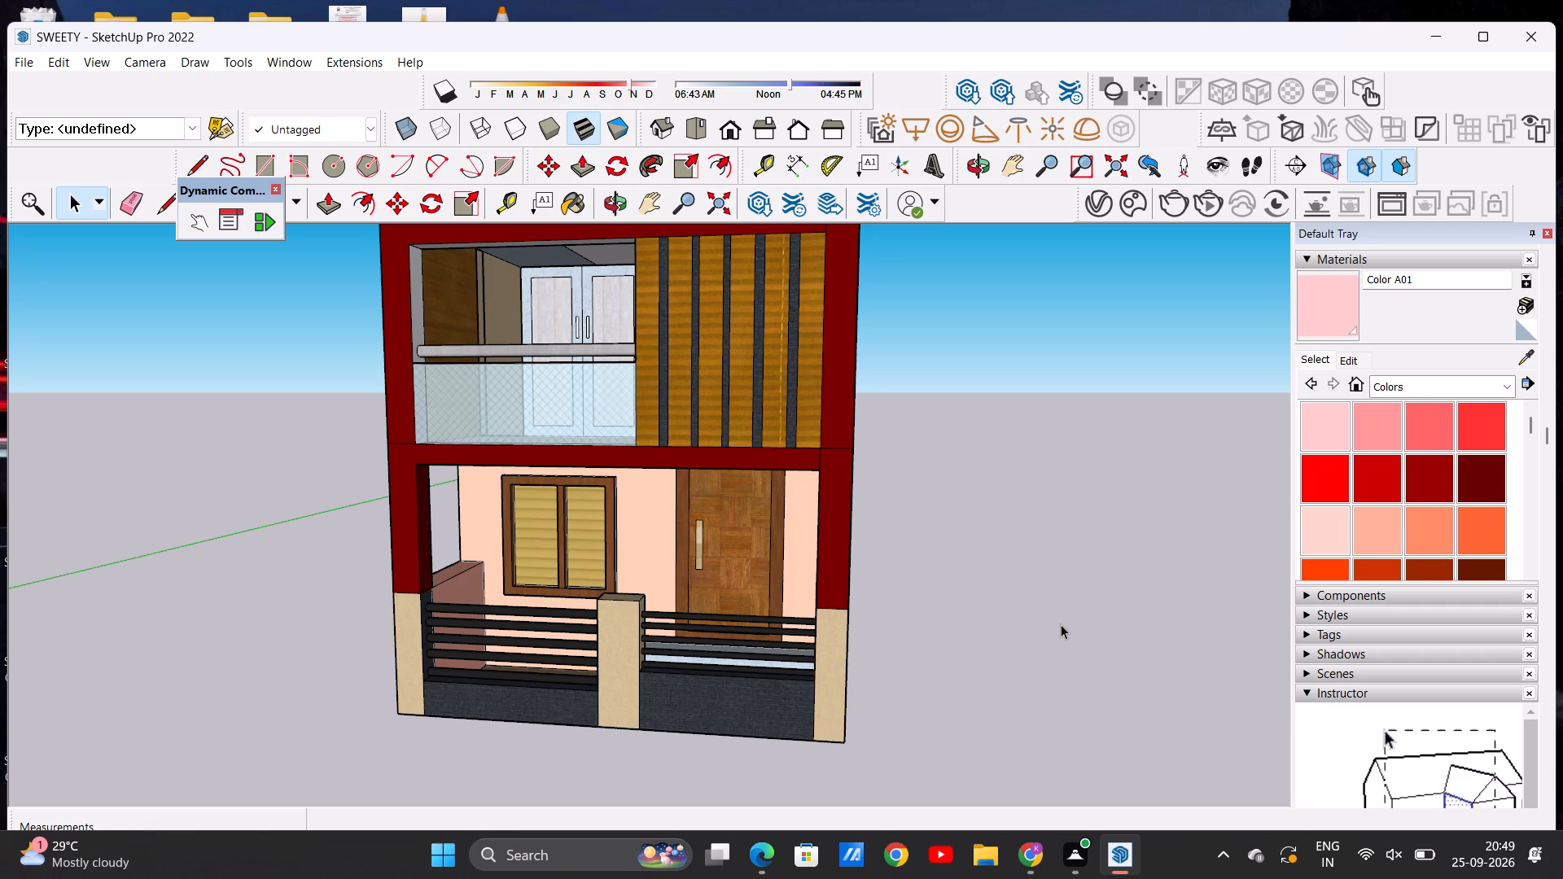
Examine the whole three-level house from the front, from the ground-floor porch up to the roof slab.
{"action": "scroll", "coordinate": [795, 411], "scroll_direction": "down", "scroll_amount": 2}
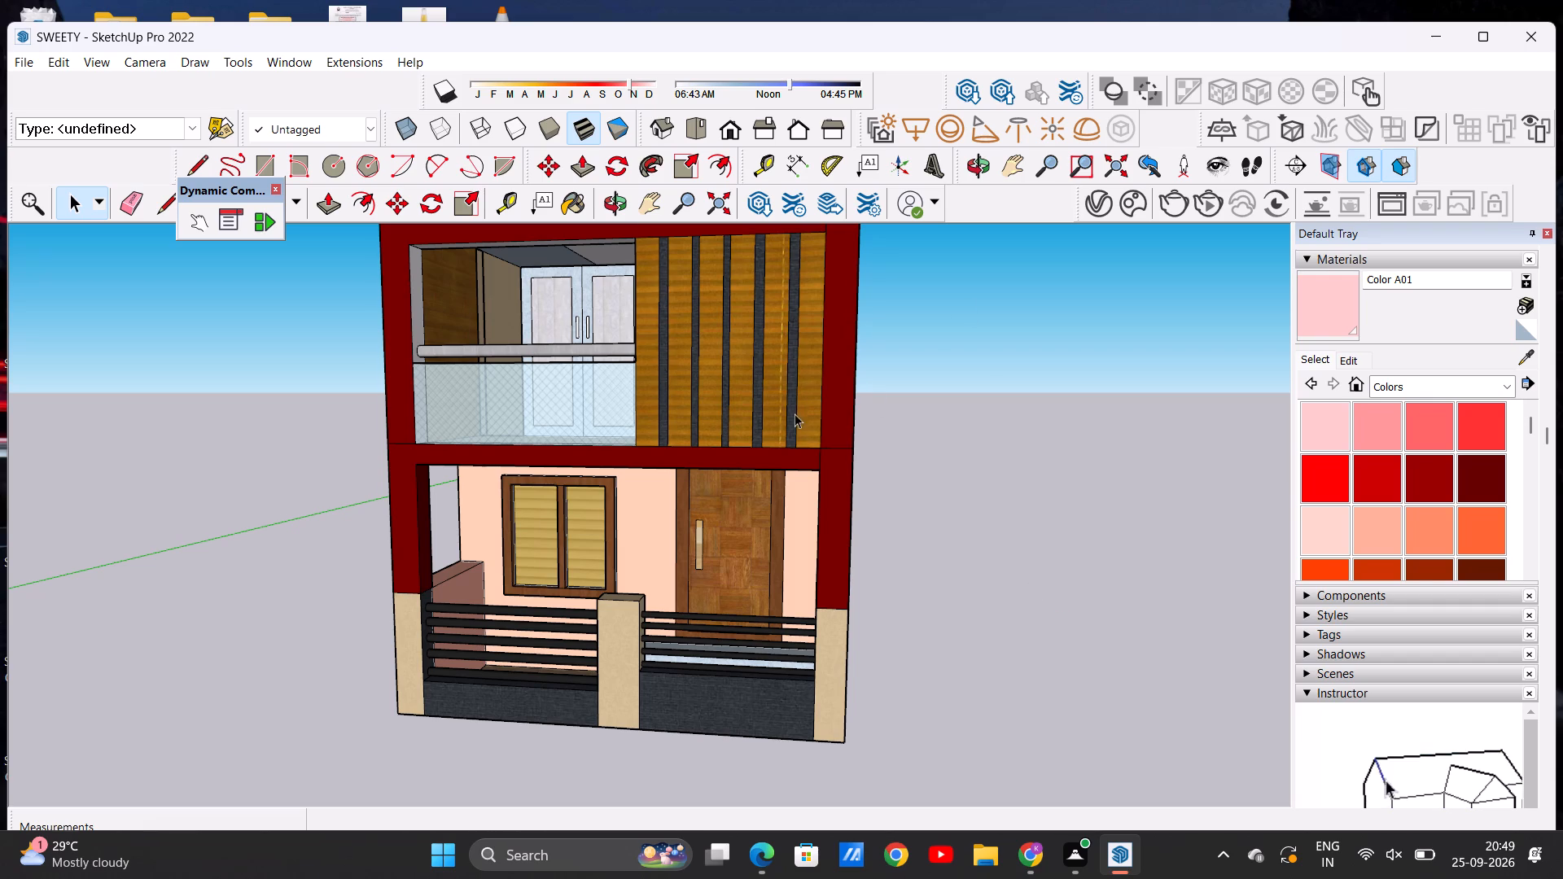
{"action": "scroll", "coordinate": [795, 413], "scroll_direction": "down", "scroll_amount": 8}
{"action": "scroll", "coordinate": [711, 412], "scroll_direction": "up", "scroll_amount": 8}
{"action": "middle_click_drag", "start_coordinate": [657, 377], "coordinate": [689, 299]}
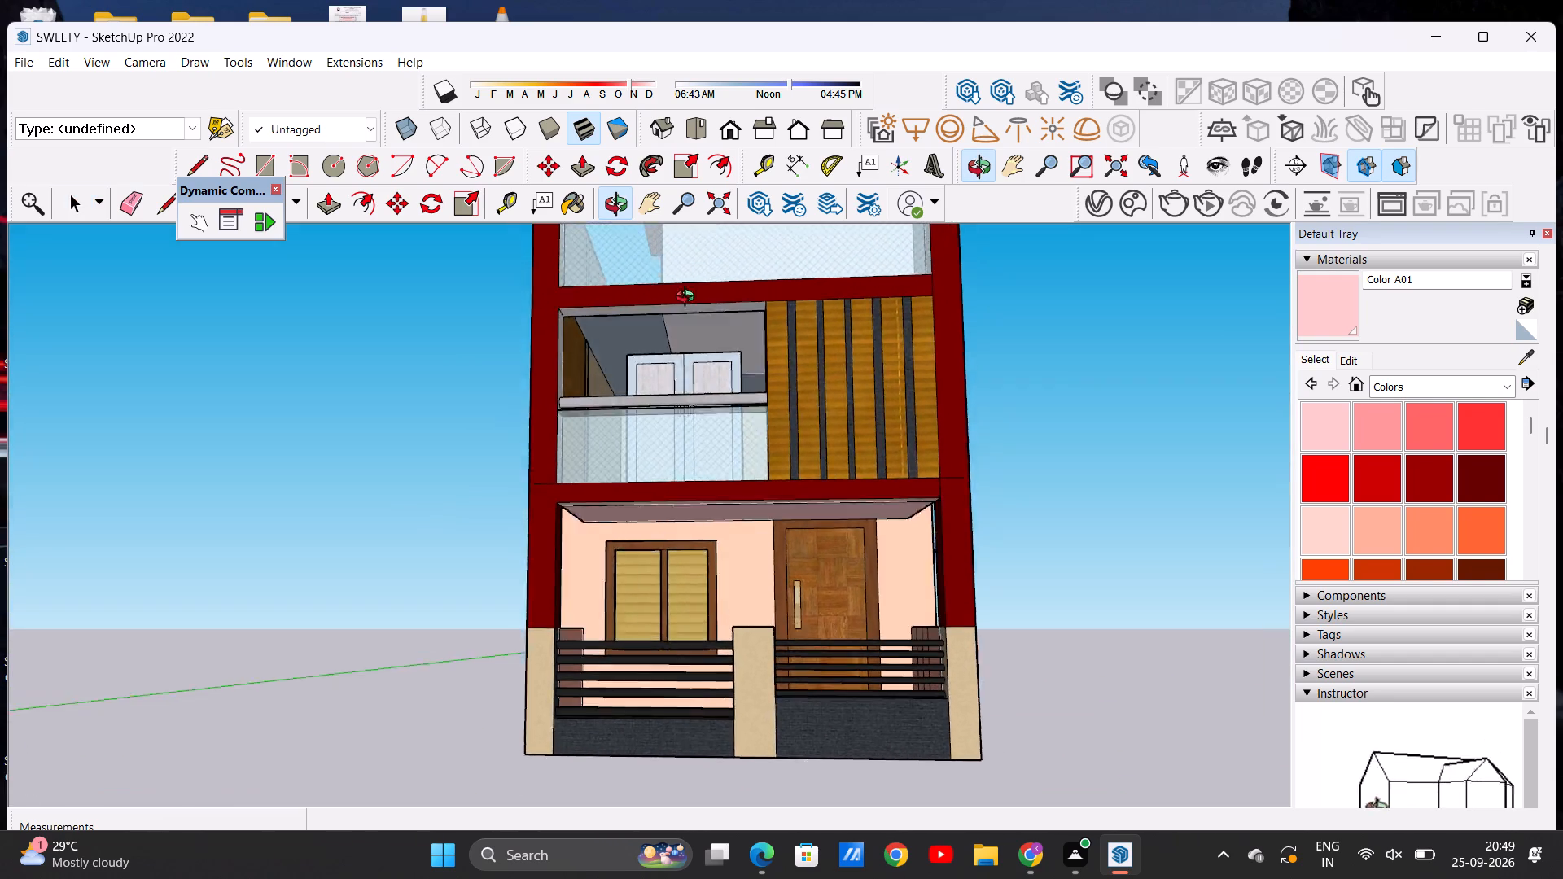
{"action": "middle_click_drag", "start_coordinate": [689, 299], "coordinate": [685, 433]}
{"action": "scroll", "coordinate": [680, 436], "scroll_direction": "down", "scroll_amount": 13}
{"action": "scroll", "coordinate": [672, 422], "scroll_direction": "up", "scroll_amount": 3}
{"action": "middle_click_drag", "start_coordinate": [691, 439], "coordinate": [703, 400]}
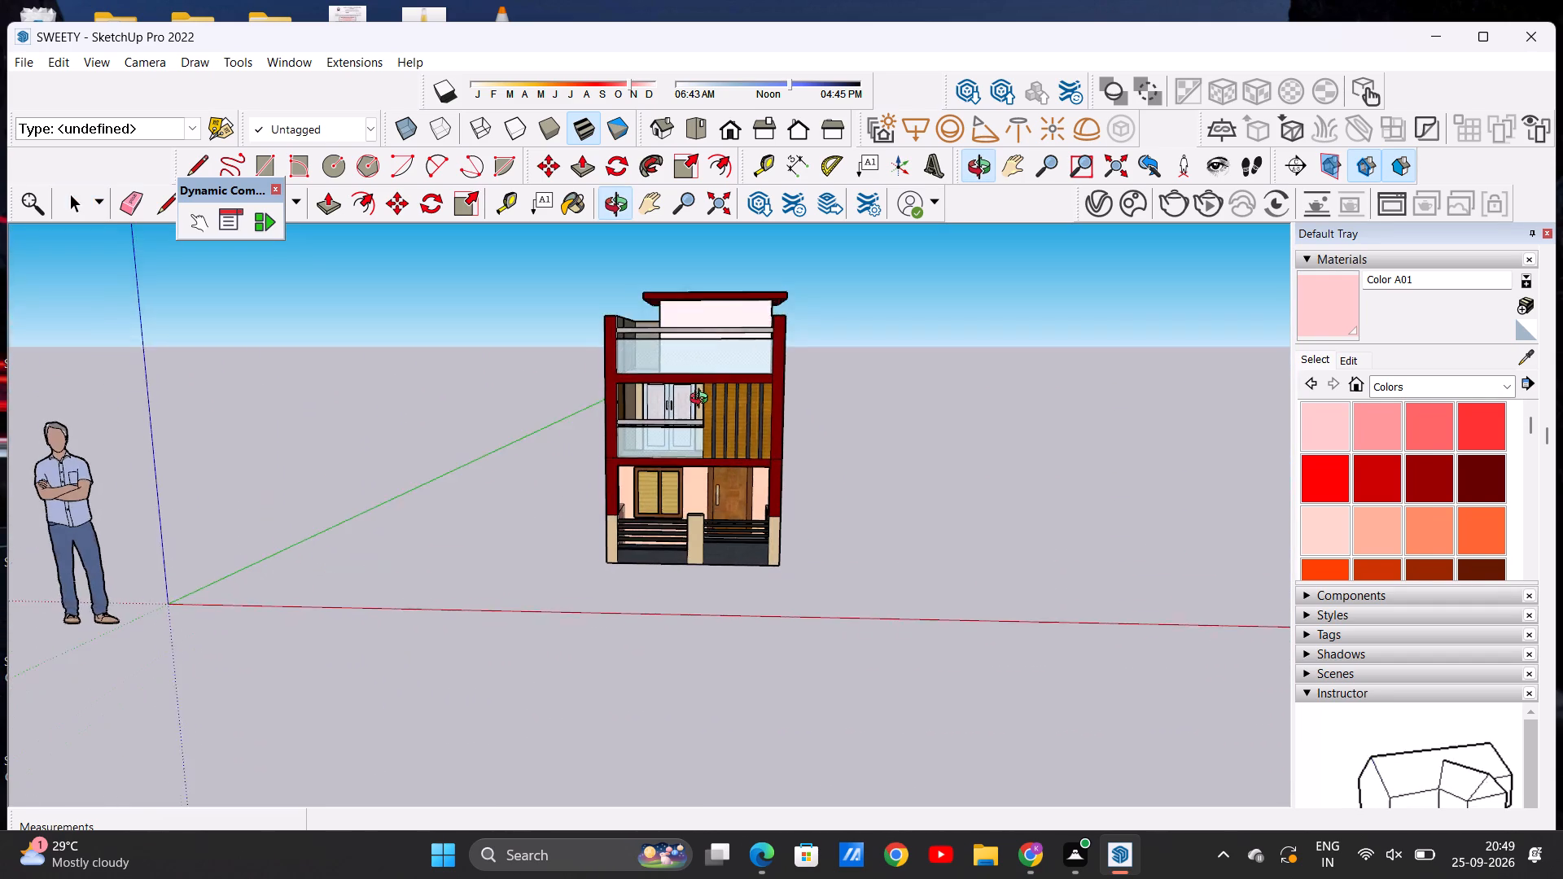
{"action": "middle_click_drag", "start_coordinate": [703, 400], "coordinate": [700, 367]}
{"action": "scroll", "coordinate": [721, 385], "scroll_direction": "up", "scroll_amount": 2}
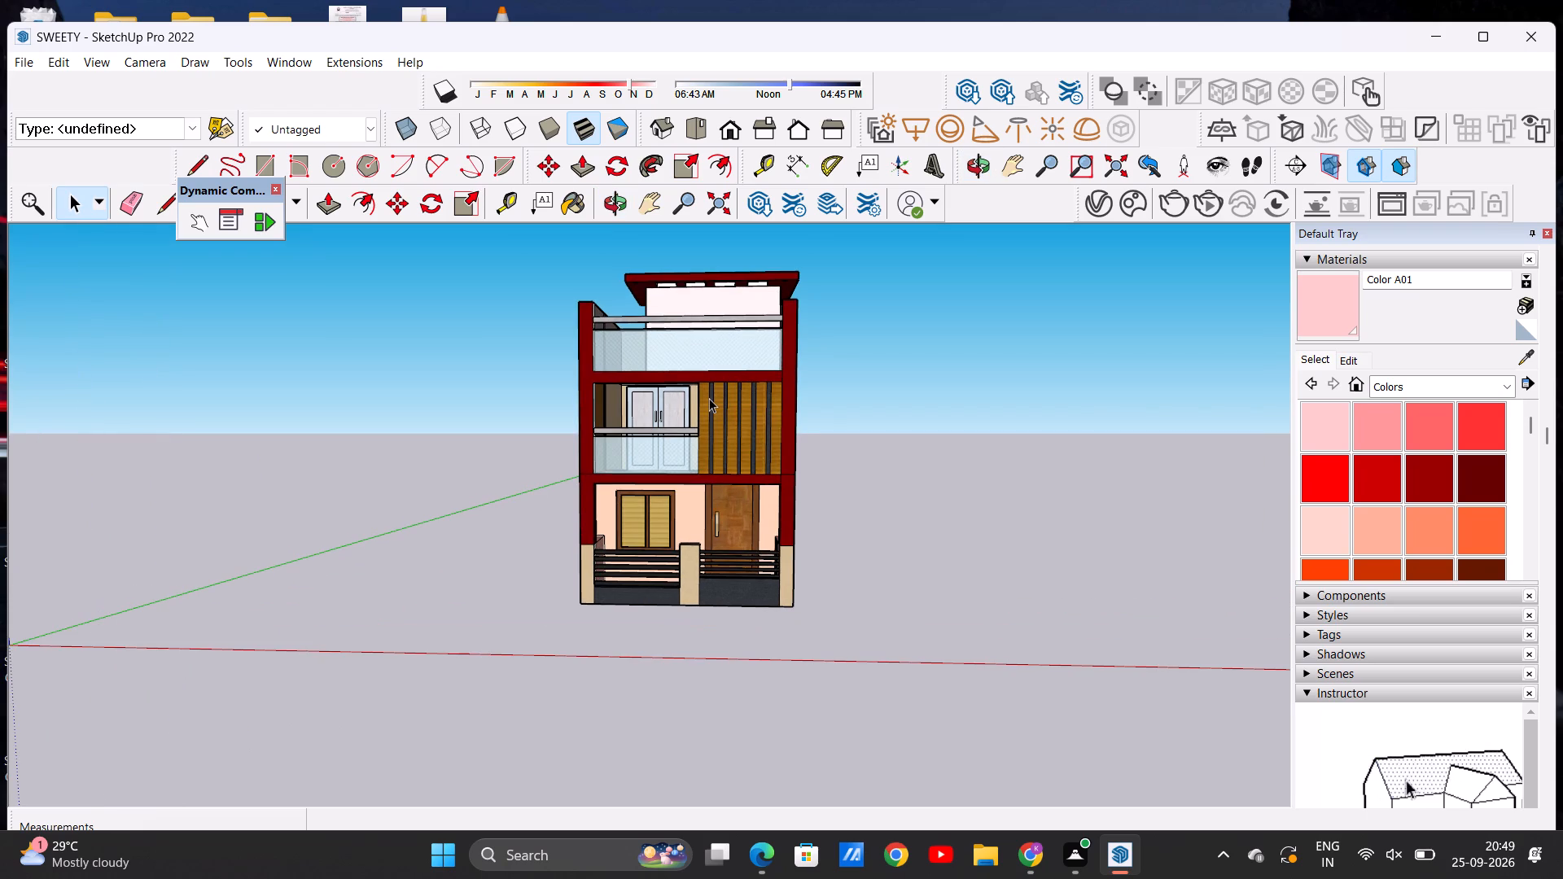